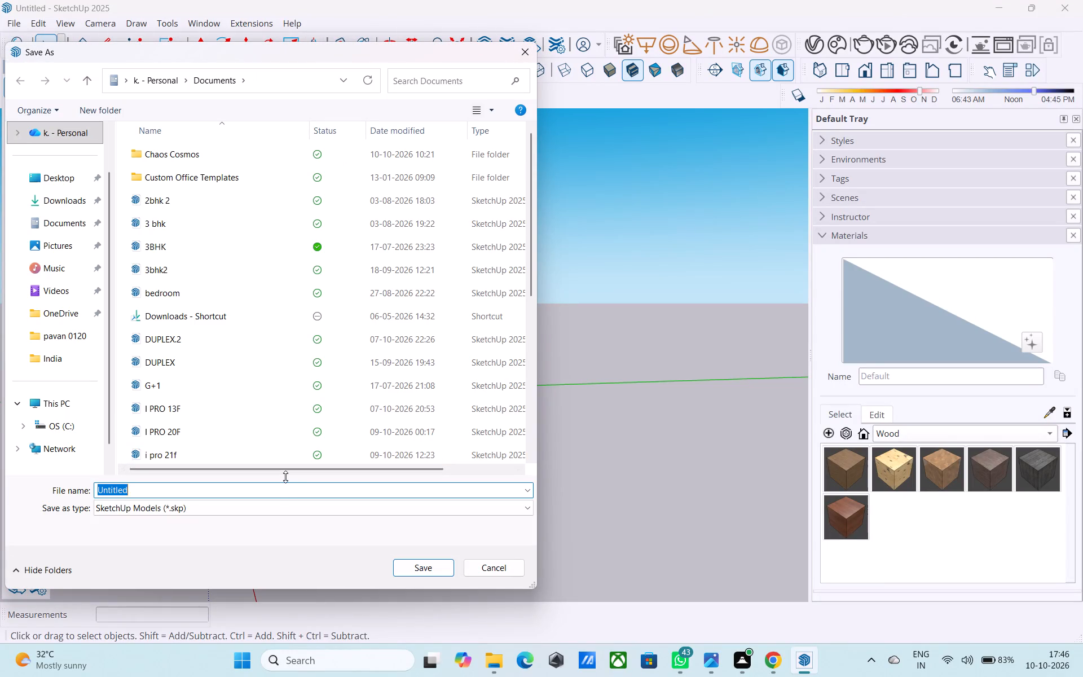
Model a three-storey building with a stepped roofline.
Save the new model under the name i pro 27f, choosing the Downloads folder.
key(BackSpace)
text(i pro 27f)
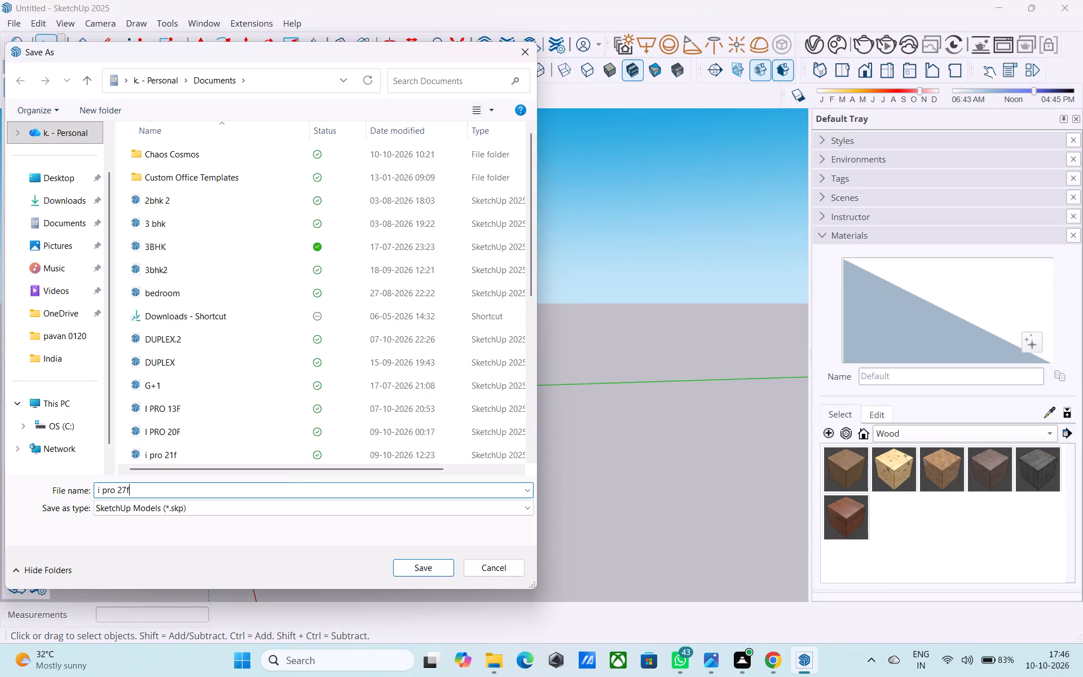
click(25, 201)
click(430, 566)
Start a rectangle with its first corner on the open ground between the red and green axes, near the origin.
scroll(200, 391, down, 4)
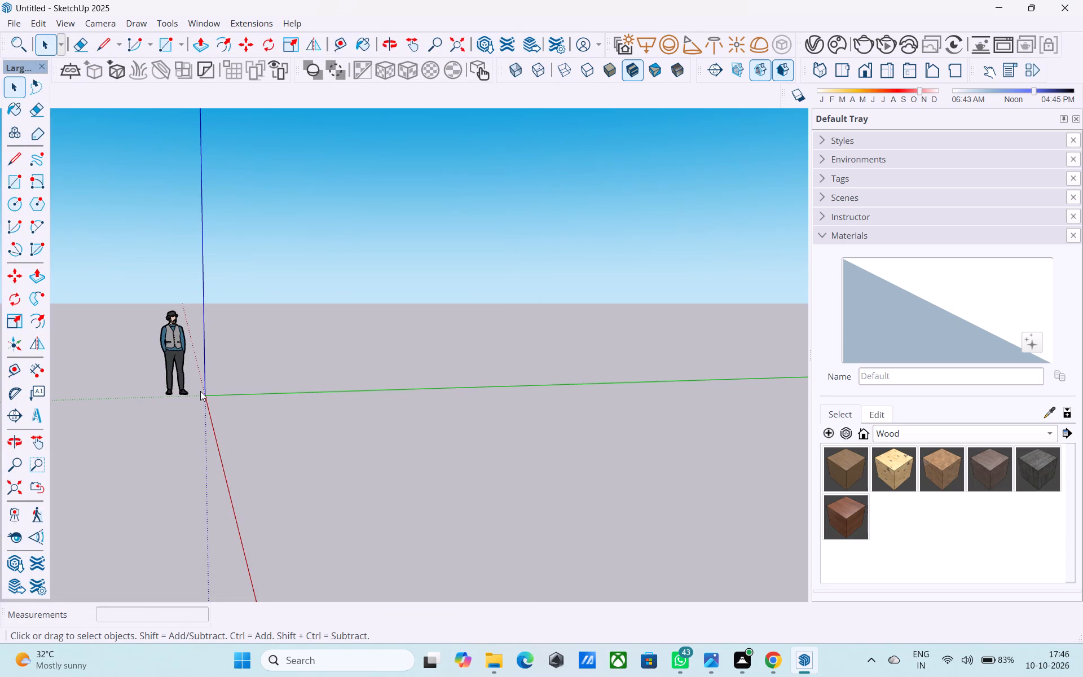
scroll(201, 392, down, 1)
scroll(225, 441, down, 5)
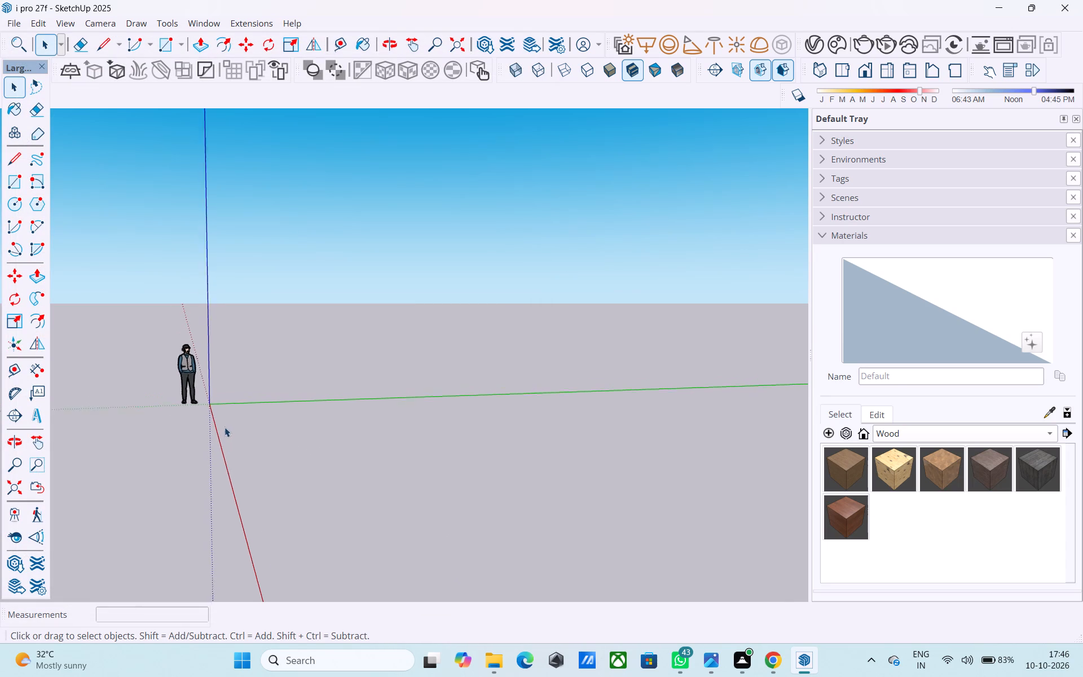
scroll(224, 427, down, 1)
middle_drag(318, 446, 273, 440)
key(r)
click(324, 445)
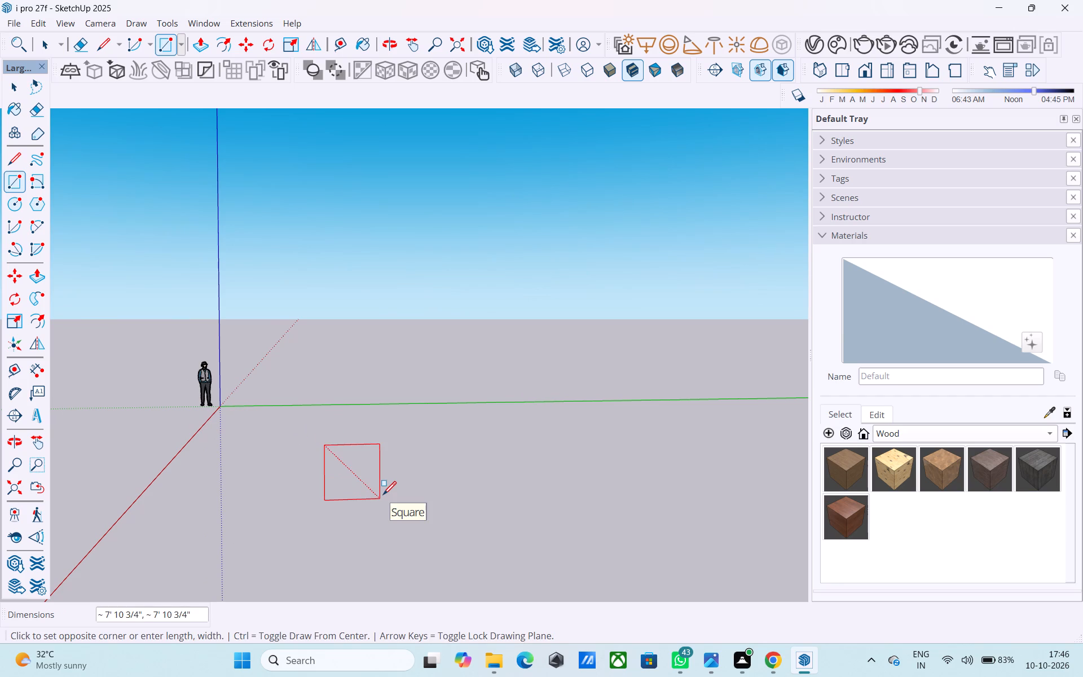
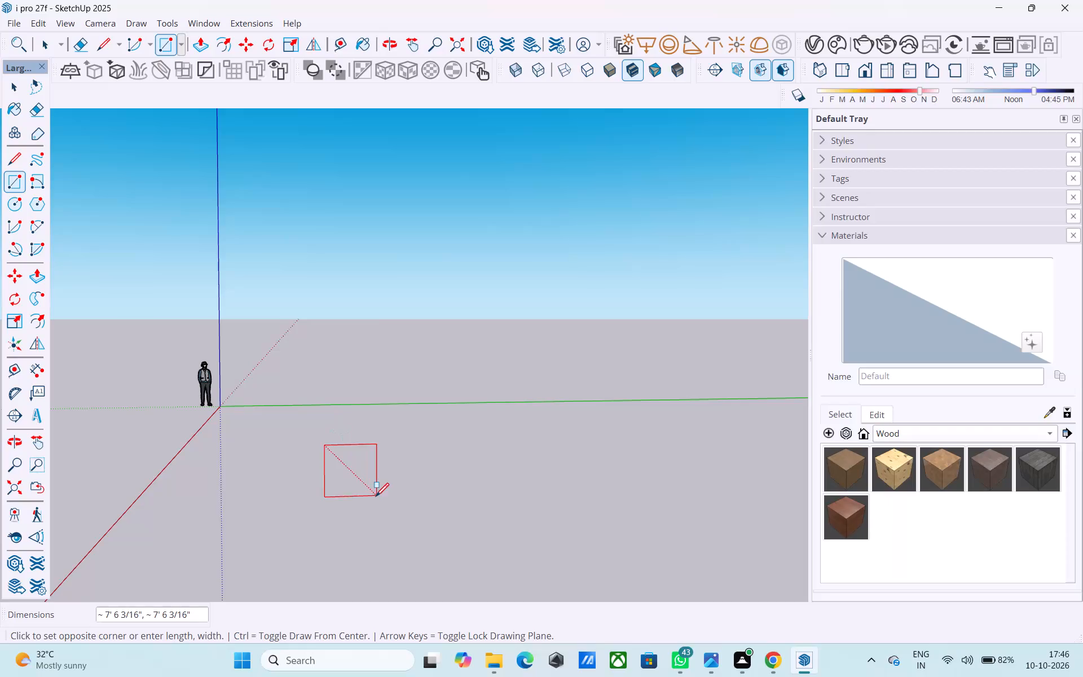
Complete the rectangle on the ground near the origin as a square of about 9' 1" by 9' 1".
click(385, 511)
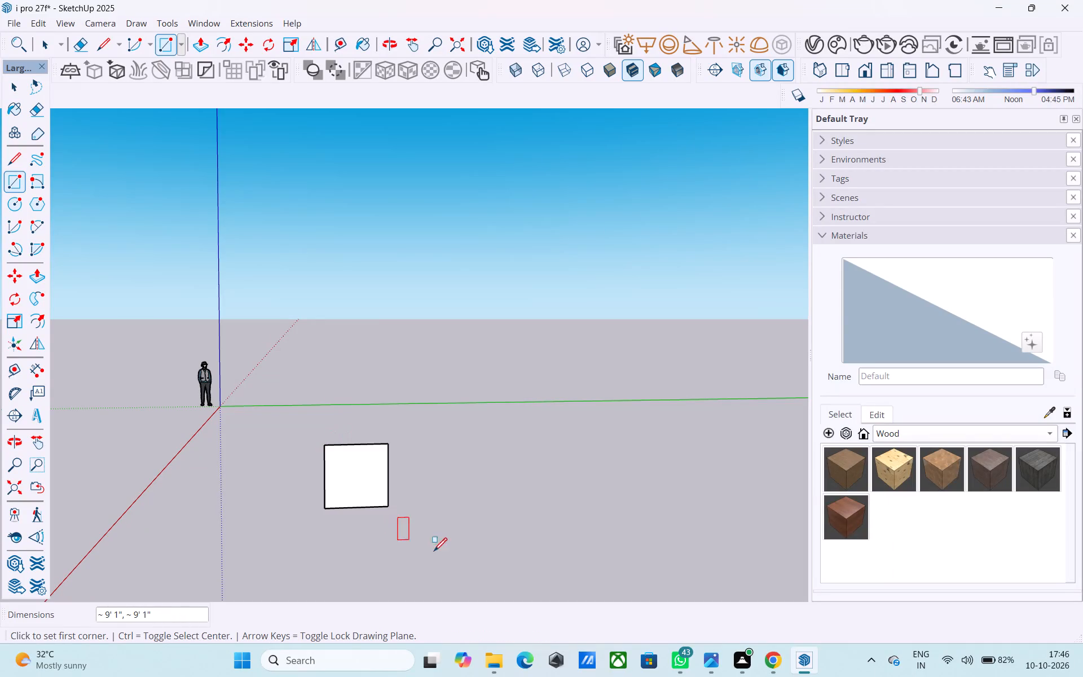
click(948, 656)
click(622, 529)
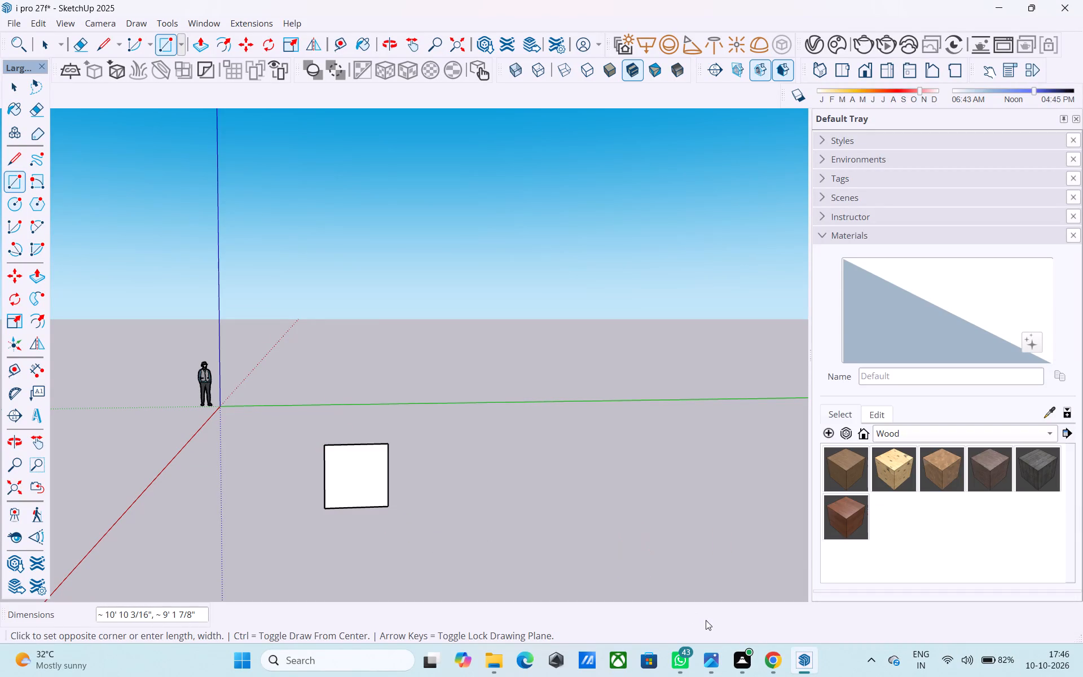
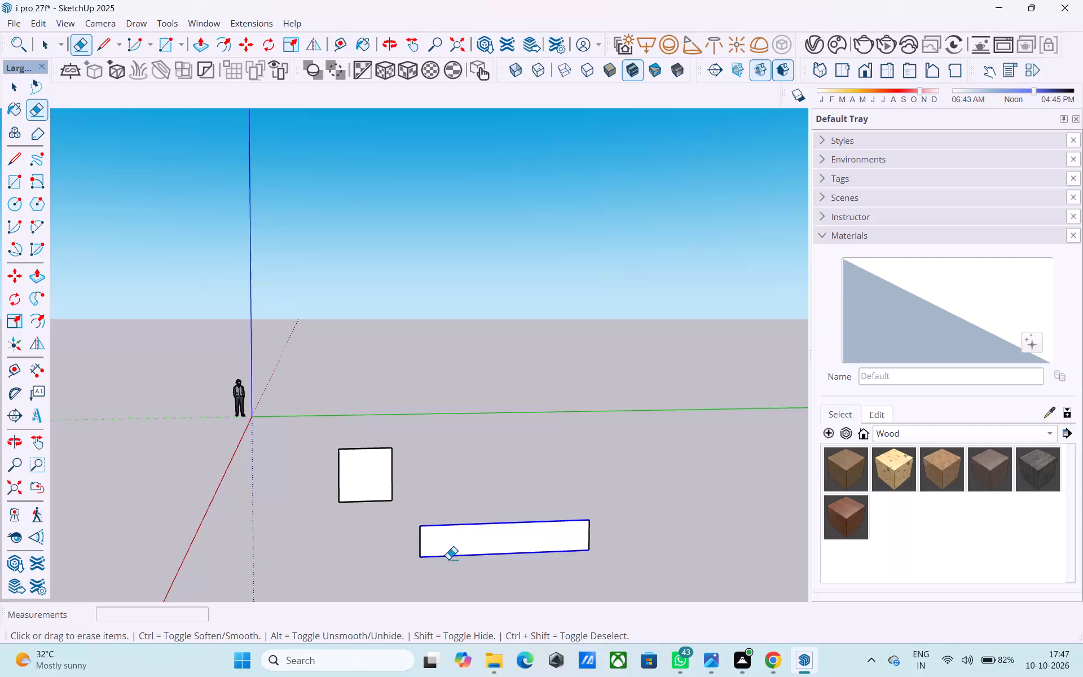
Erase the edges of the long narrow rectangle on the ground.
drag(422, 548, 414, 546)
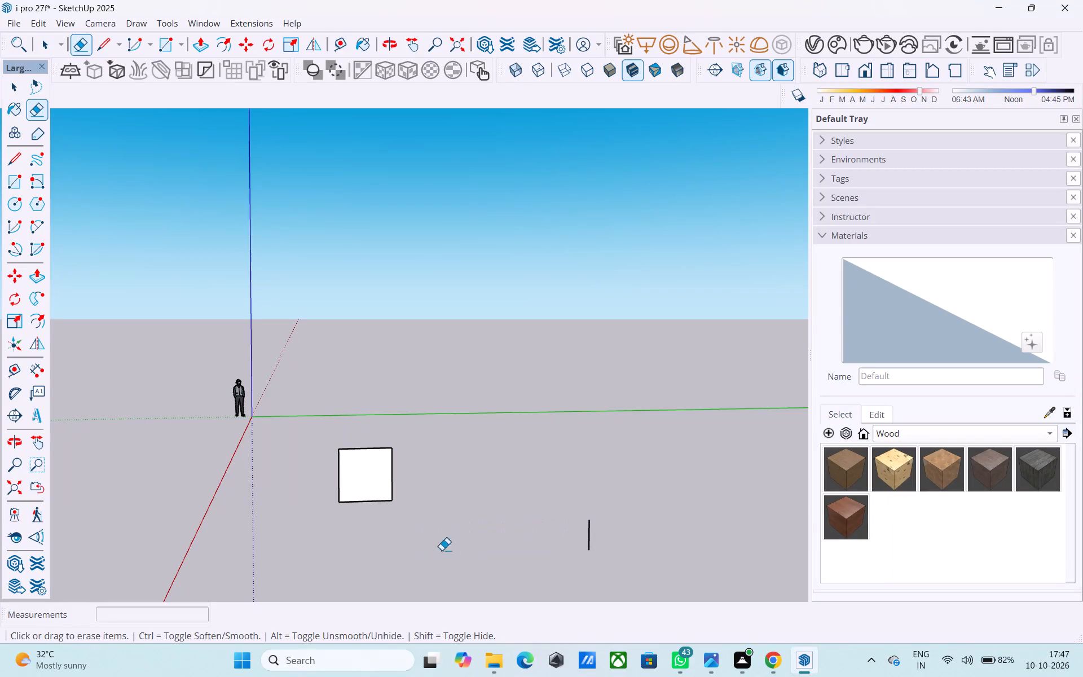
drag(596, 538, 589, 537)
Erase all the edges of the small square near the origin.
scroll(456, 364, down, 4)
middle_drag(447, 355, 456, 563)
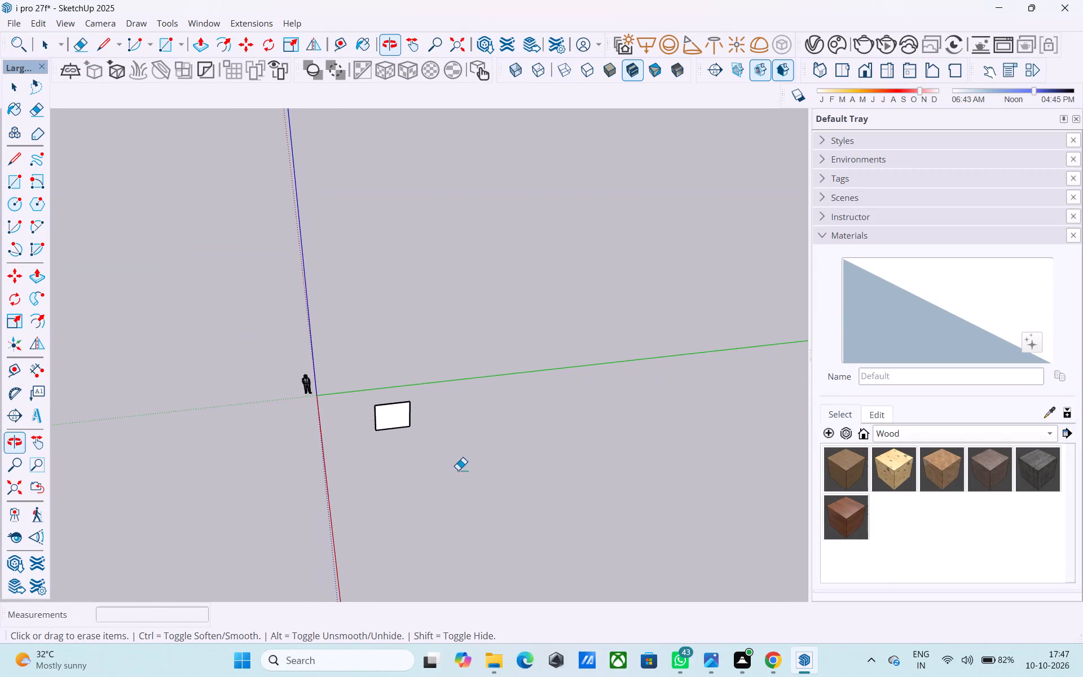
scroll(441, 437, up, 3)
key(e)
drag(412, 403, 384, 402)
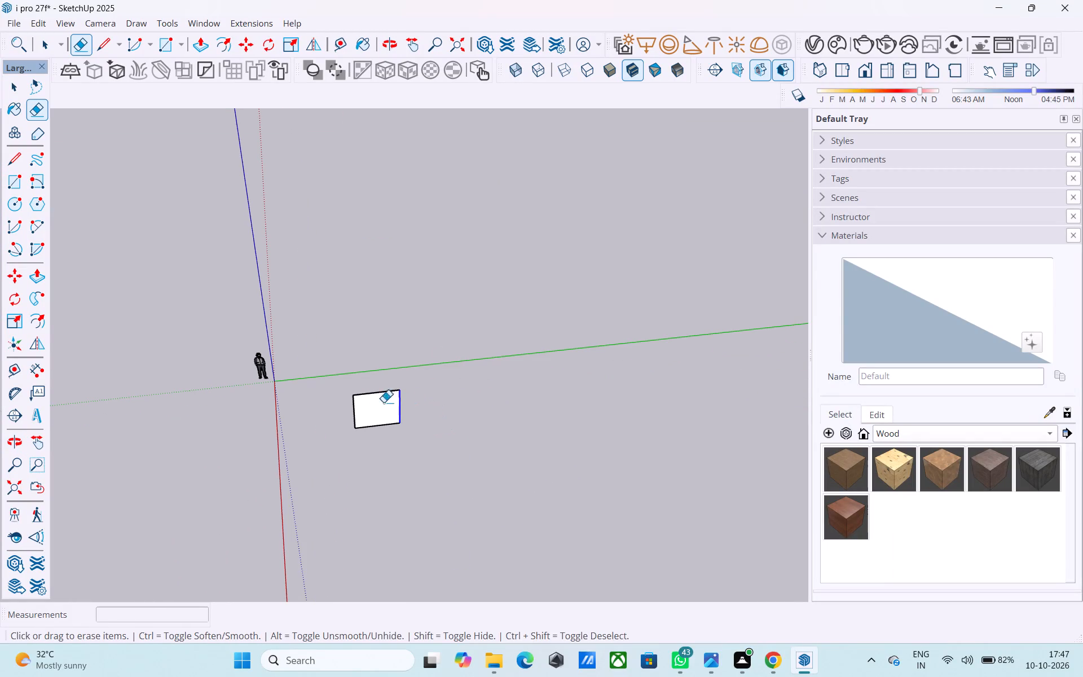
drag(384, 402, 356, 407)
drag(372, 389, 385, 438)
drag(360, 409, 354, 412)
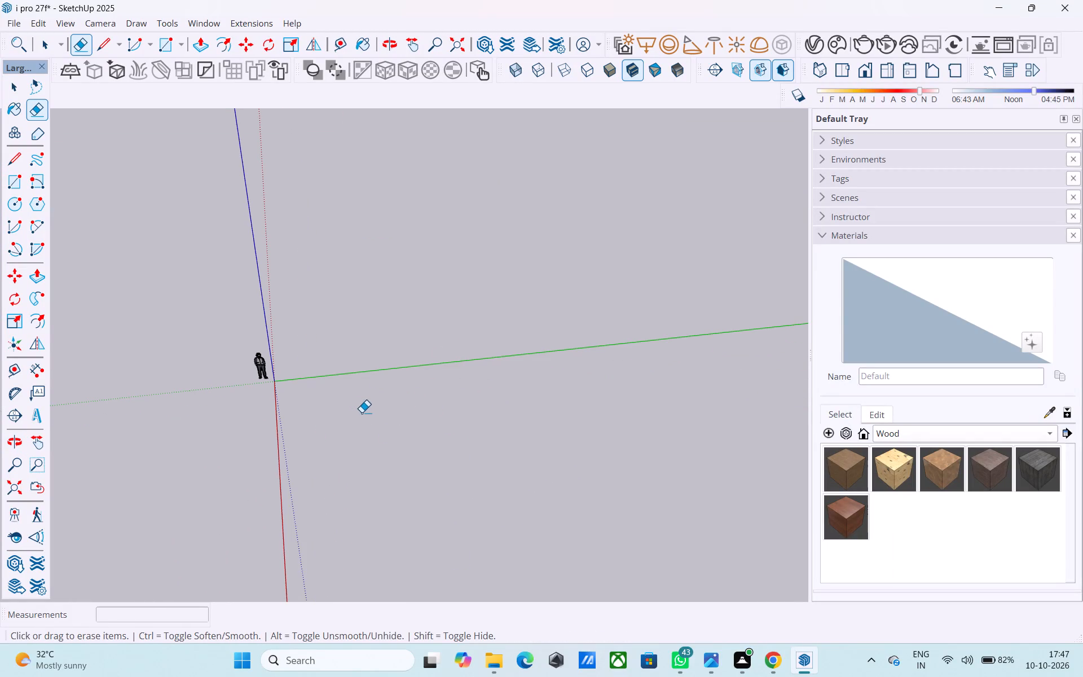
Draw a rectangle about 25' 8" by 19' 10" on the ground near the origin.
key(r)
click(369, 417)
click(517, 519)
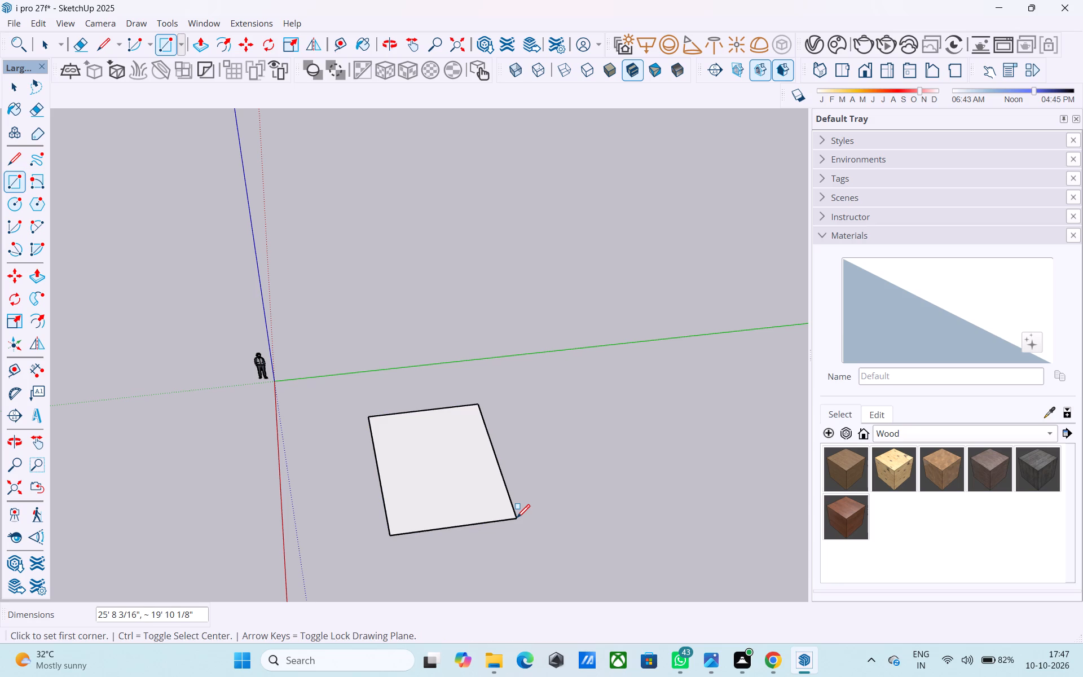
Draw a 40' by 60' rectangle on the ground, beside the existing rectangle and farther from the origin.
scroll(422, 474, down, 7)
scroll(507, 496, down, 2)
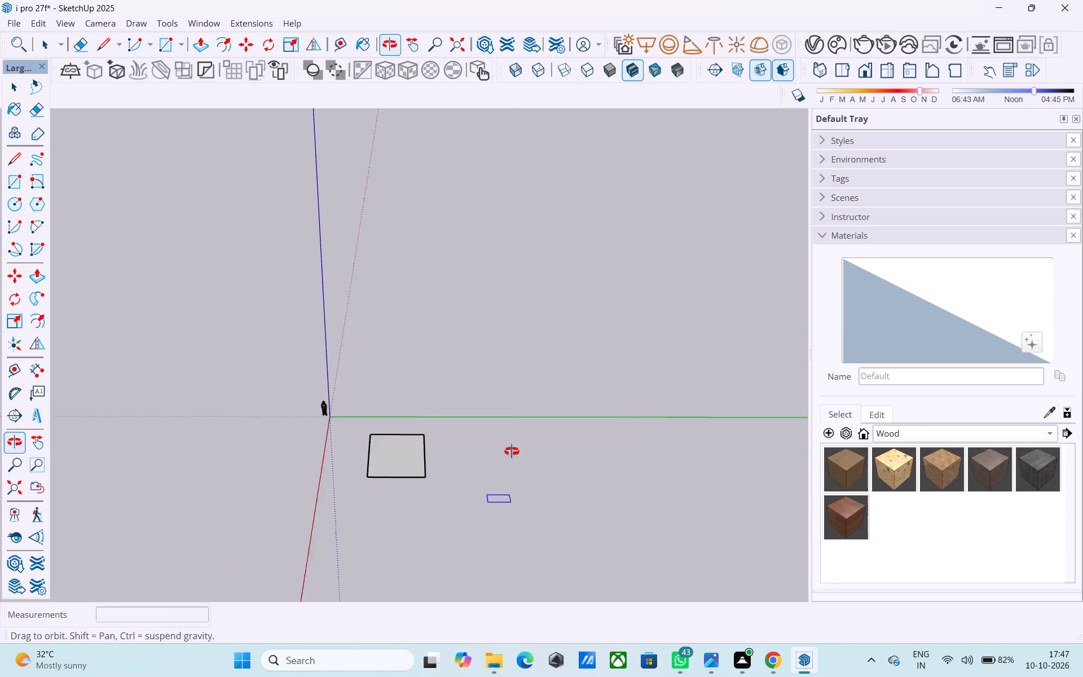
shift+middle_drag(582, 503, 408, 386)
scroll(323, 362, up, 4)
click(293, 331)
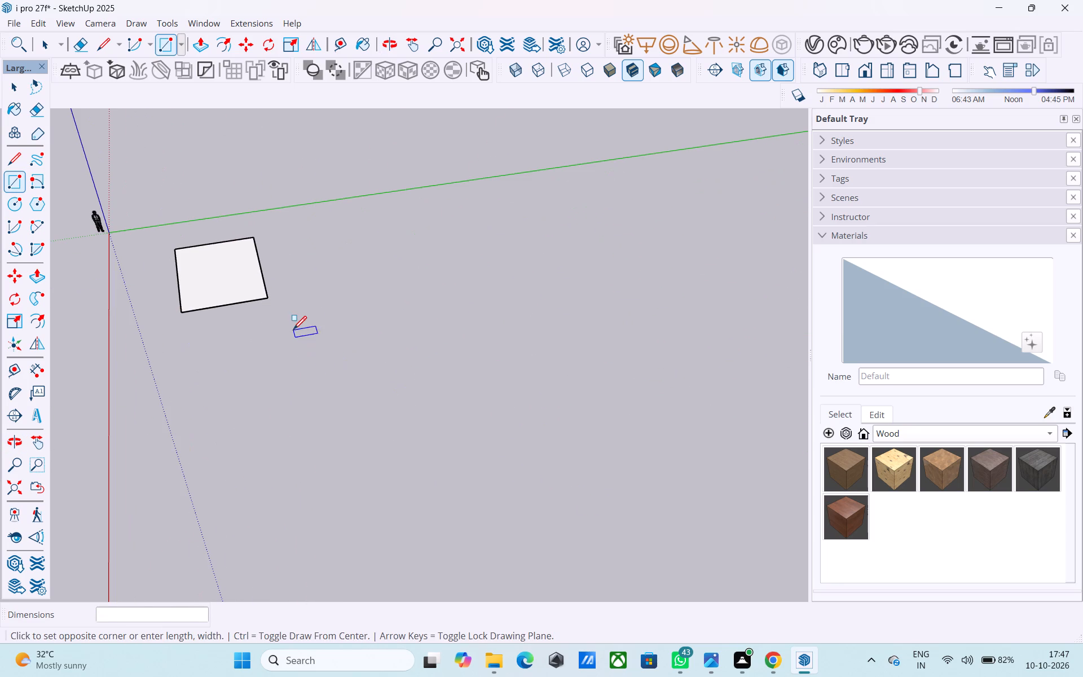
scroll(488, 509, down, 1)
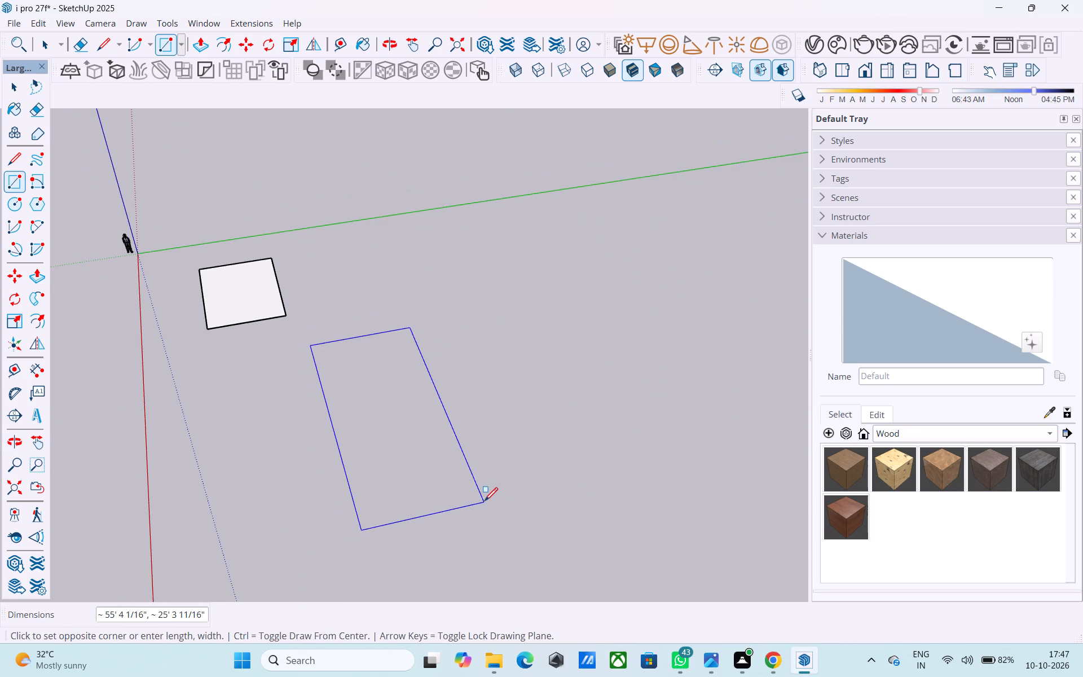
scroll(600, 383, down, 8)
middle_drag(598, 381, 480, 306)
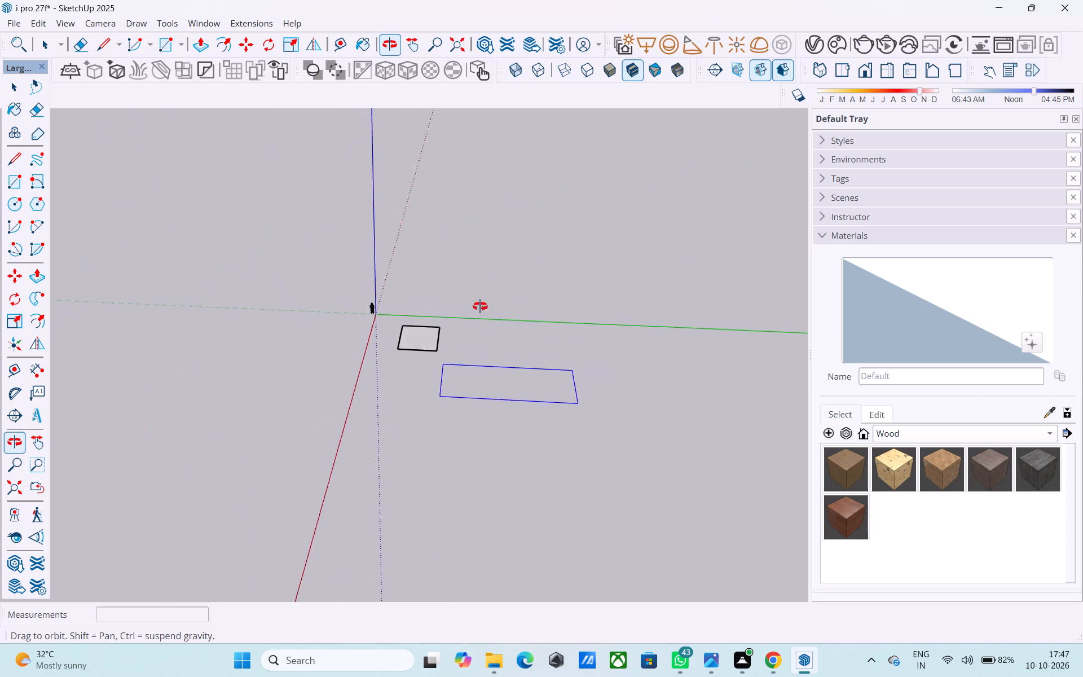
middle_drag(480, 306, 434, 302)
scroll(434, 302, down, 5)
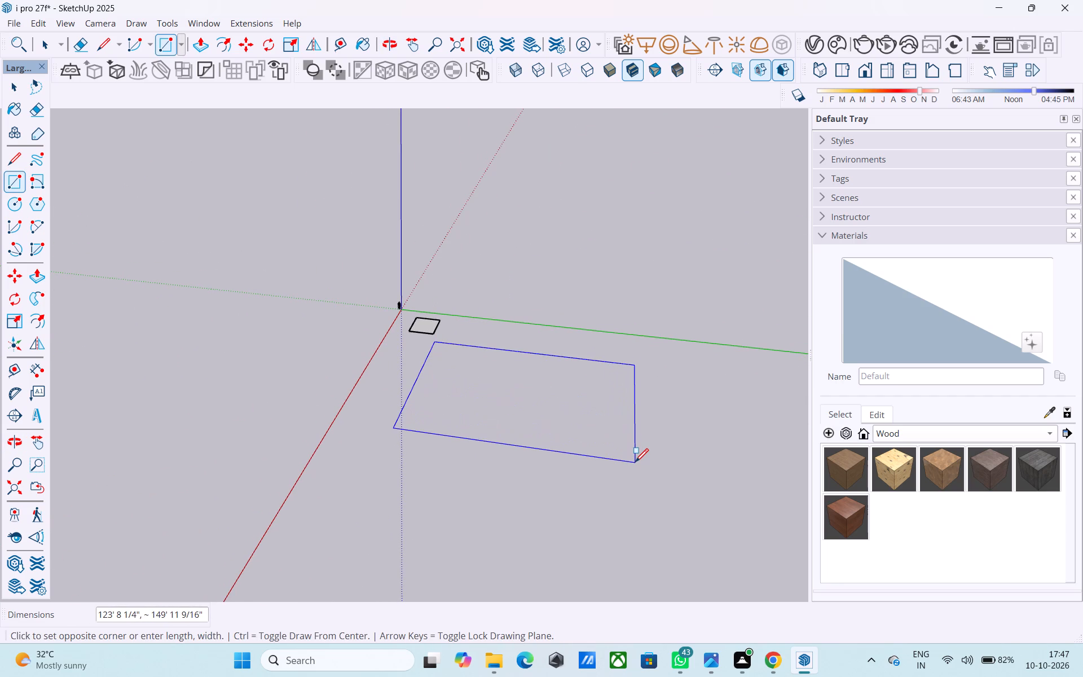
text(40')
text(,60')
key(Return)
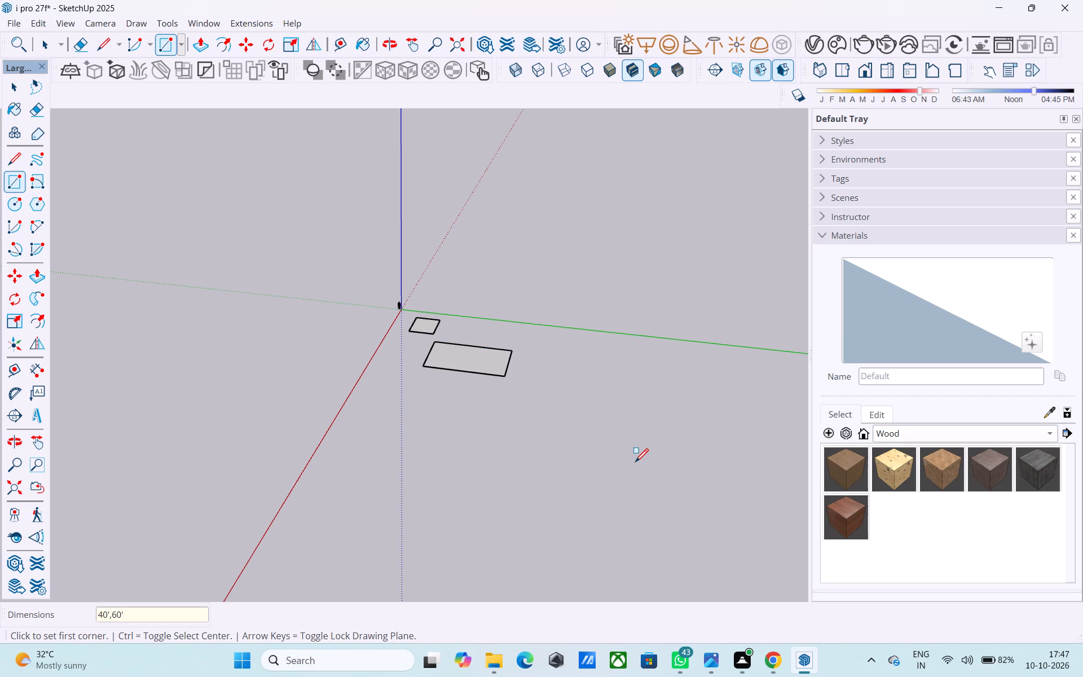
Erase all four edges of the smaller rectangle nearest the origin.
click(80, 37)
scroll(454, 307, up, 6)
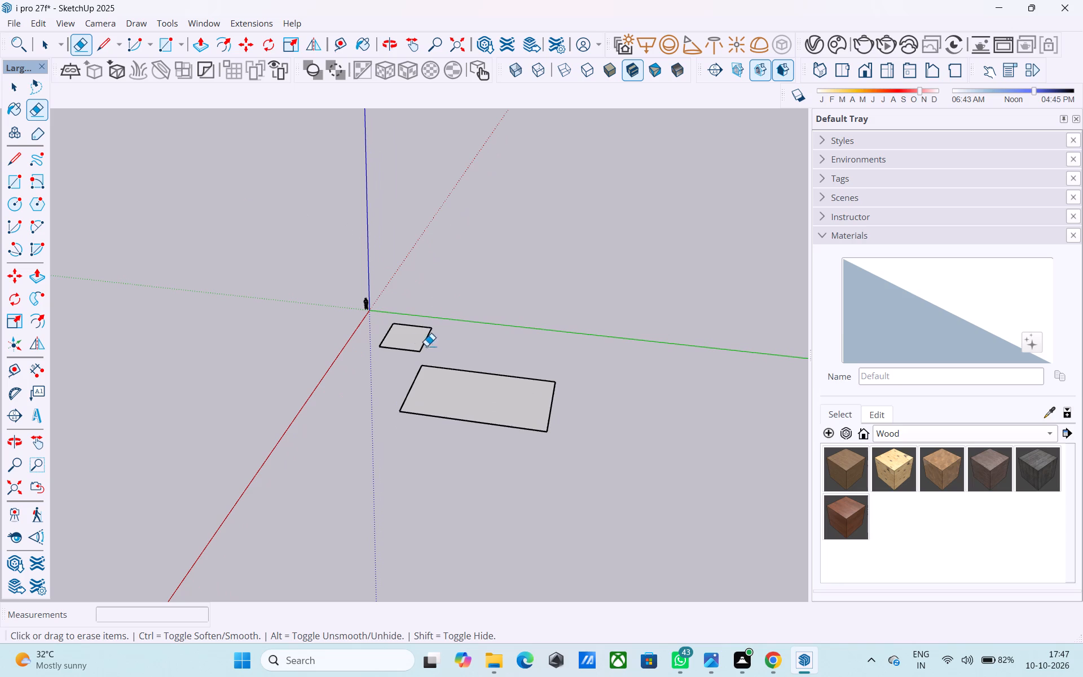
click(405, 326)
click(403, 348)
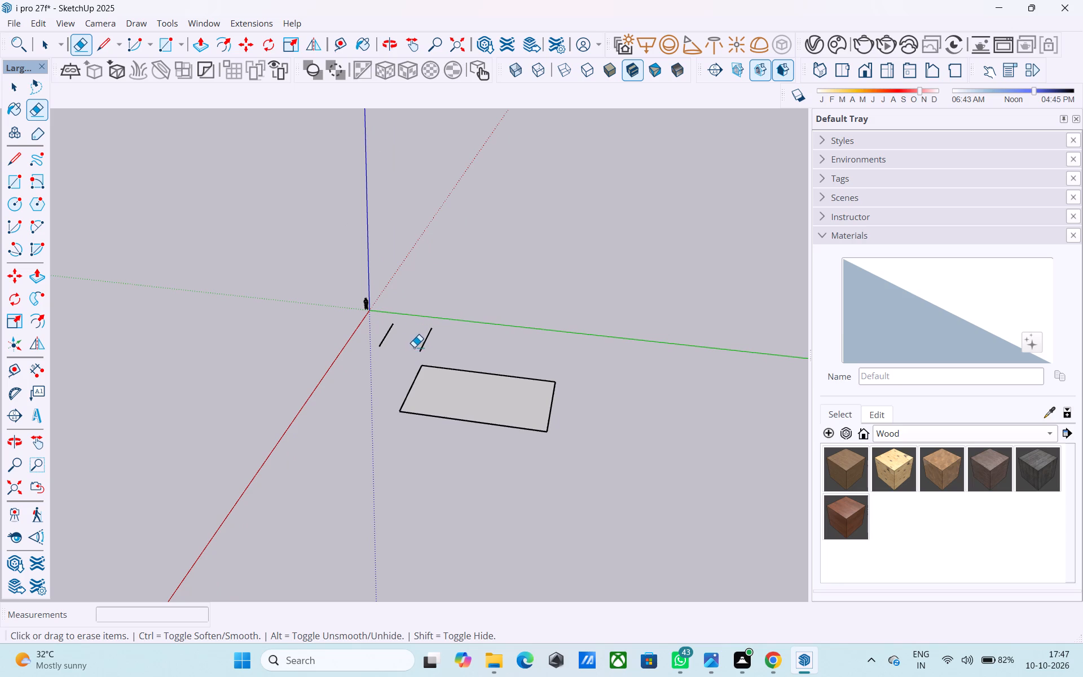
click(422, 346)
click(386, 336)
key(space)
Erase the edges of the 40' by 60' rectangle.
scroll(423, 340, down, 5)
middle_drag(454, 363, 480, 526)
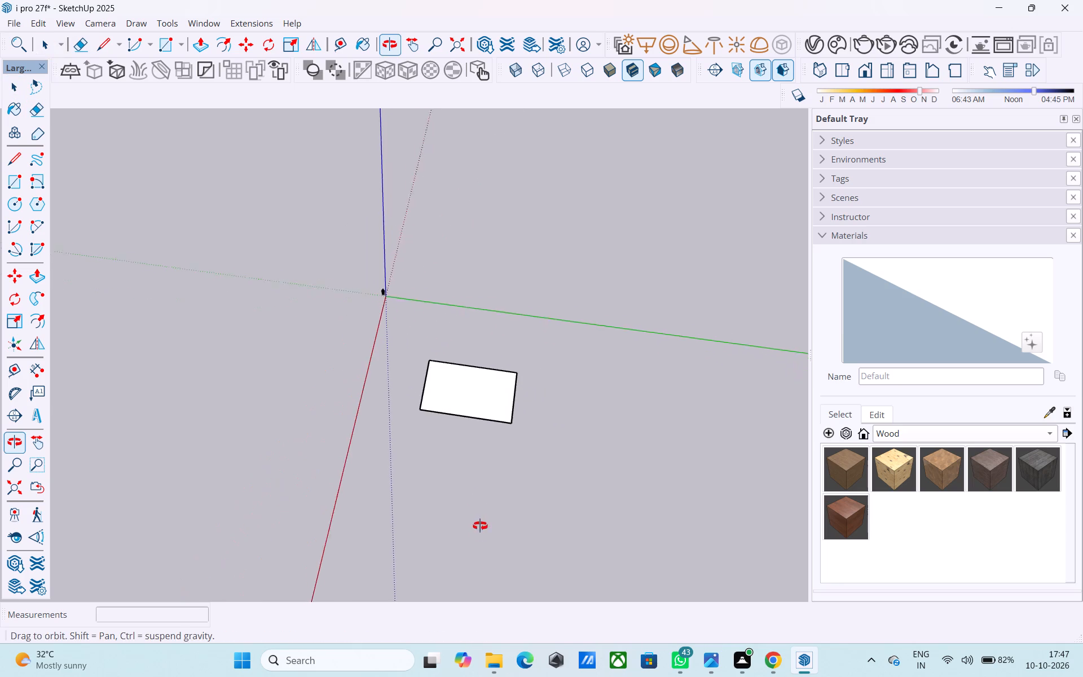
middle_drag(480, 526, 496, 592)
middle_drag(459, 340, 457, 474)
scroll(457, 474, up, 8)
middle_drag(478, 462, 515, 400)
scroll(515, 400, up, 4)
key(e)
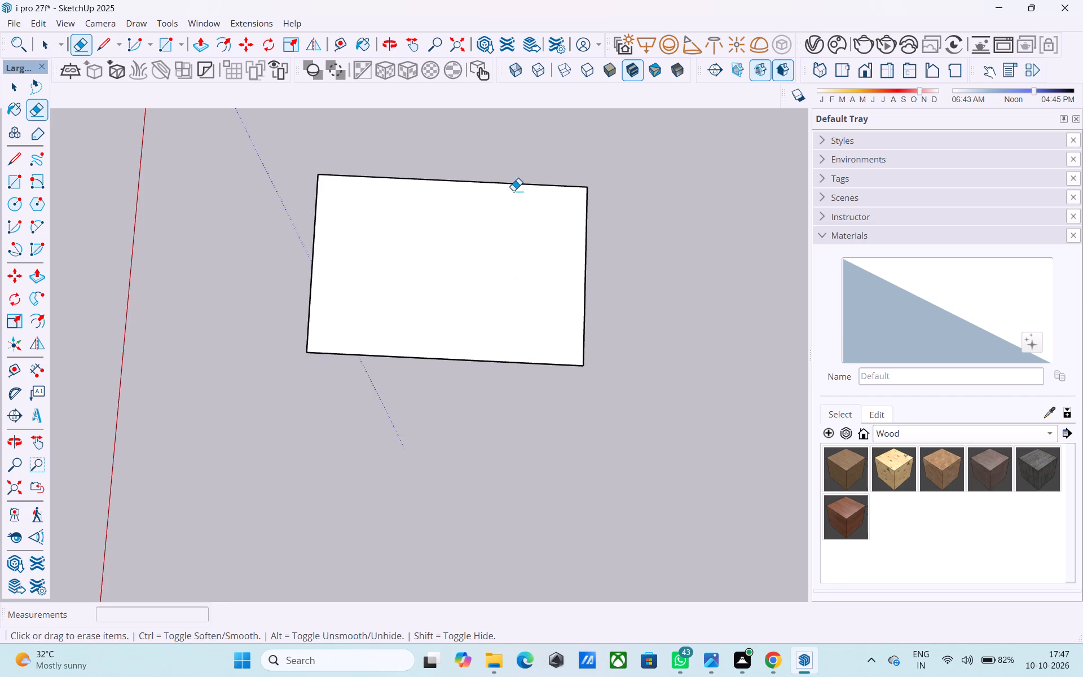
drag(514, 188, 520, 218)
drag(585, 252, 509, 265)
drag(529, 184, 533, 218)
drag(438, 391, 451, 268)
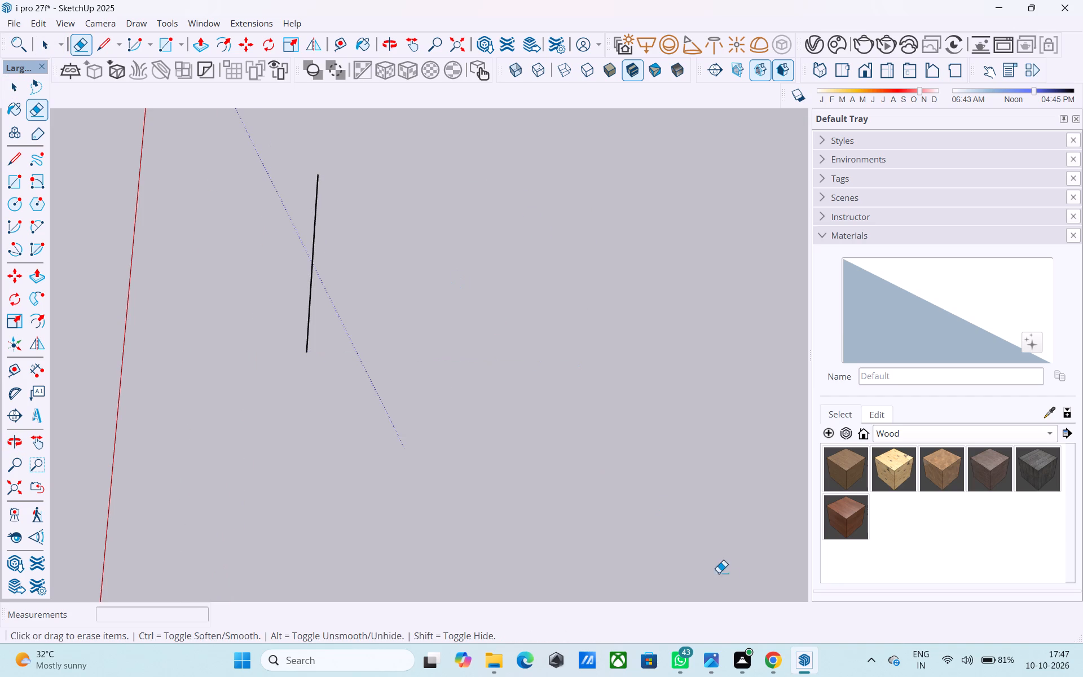
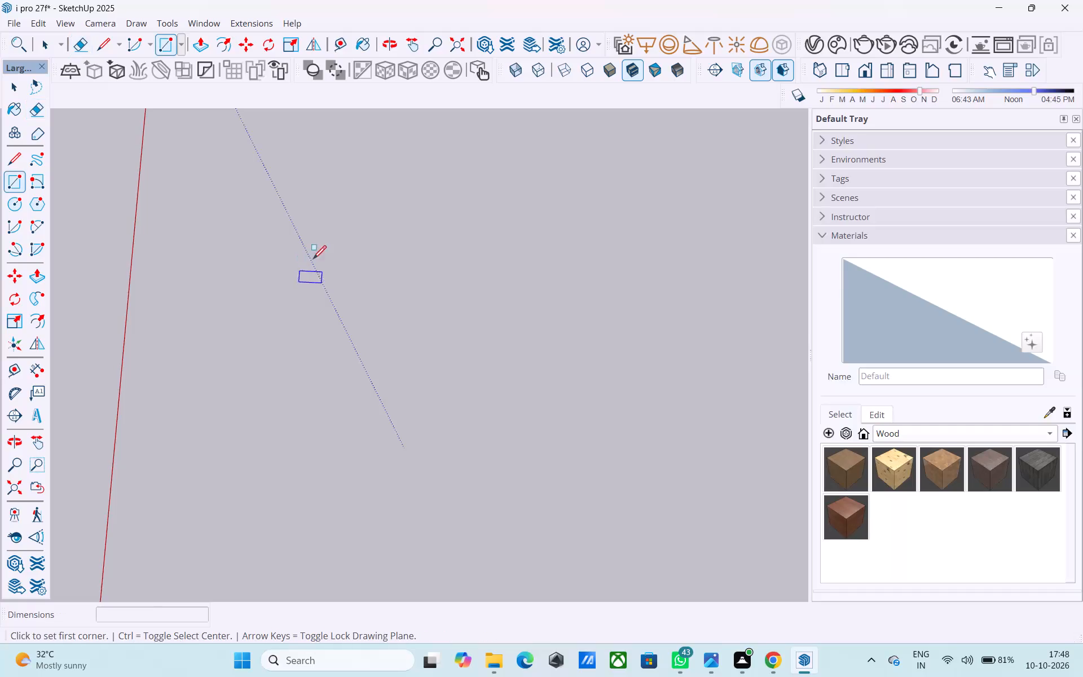
Draw a 30' by 60' rectangle on the ground, with its long side along the green axis direction.
click(309, 243)
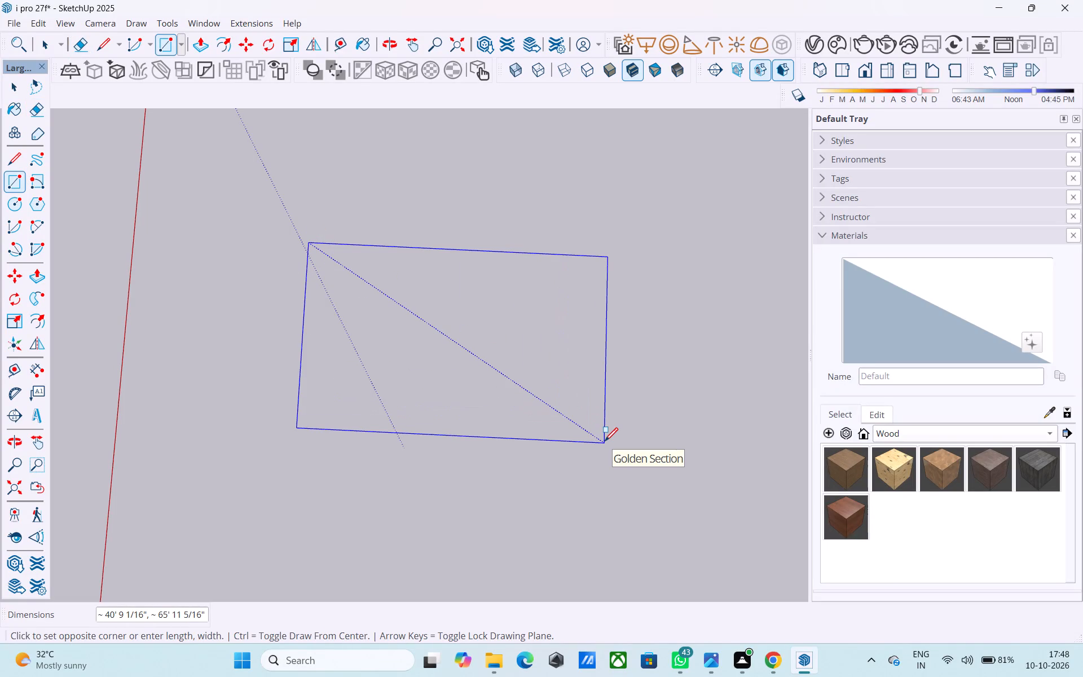
text(30',)
text(60')
key(Return)
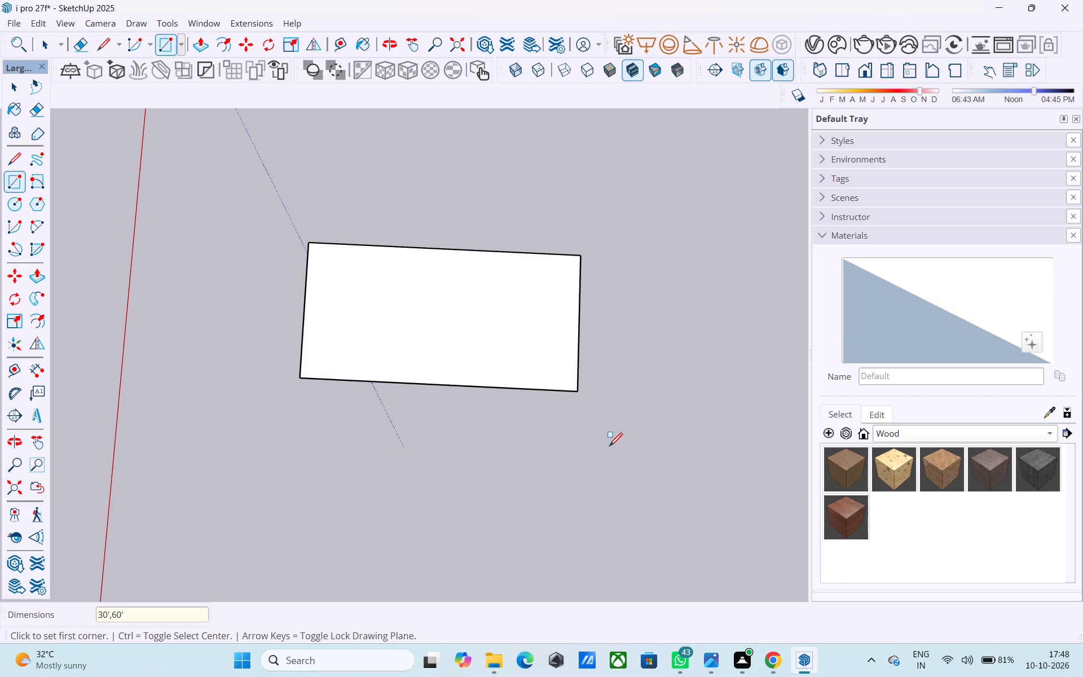
scroll(552, 462, down, 7)
middle_drag(525, 472, 443, 358)
key(space)
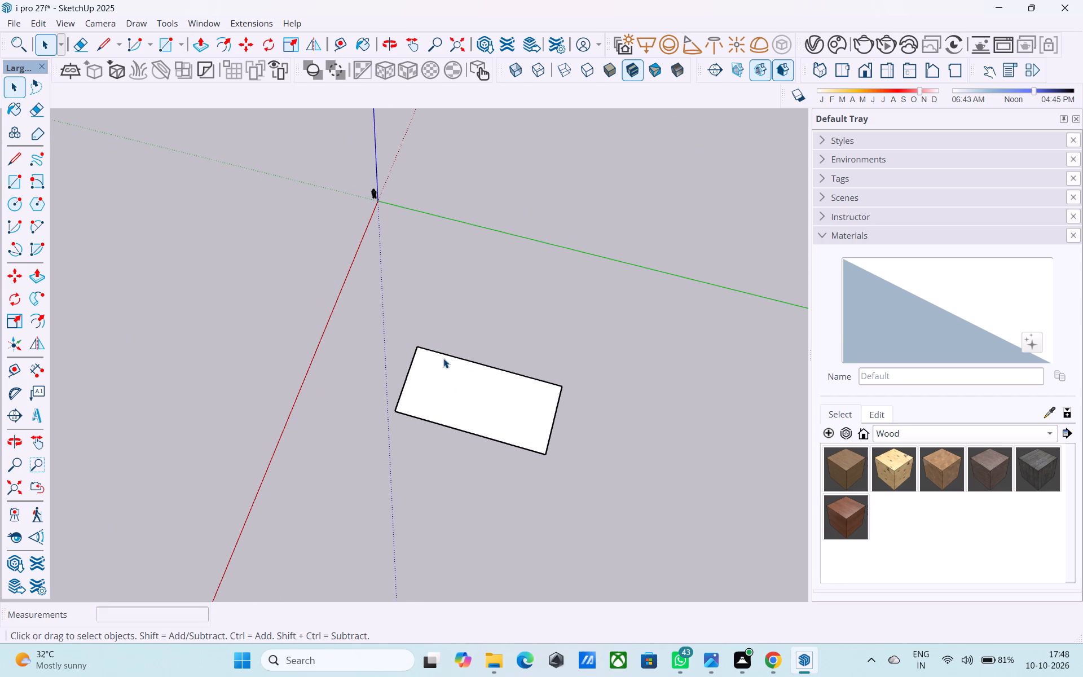
Make the rectangle's face and its four edges into a group.
scroll(444, 368, up, 3)
click(477, 410)
key(f)
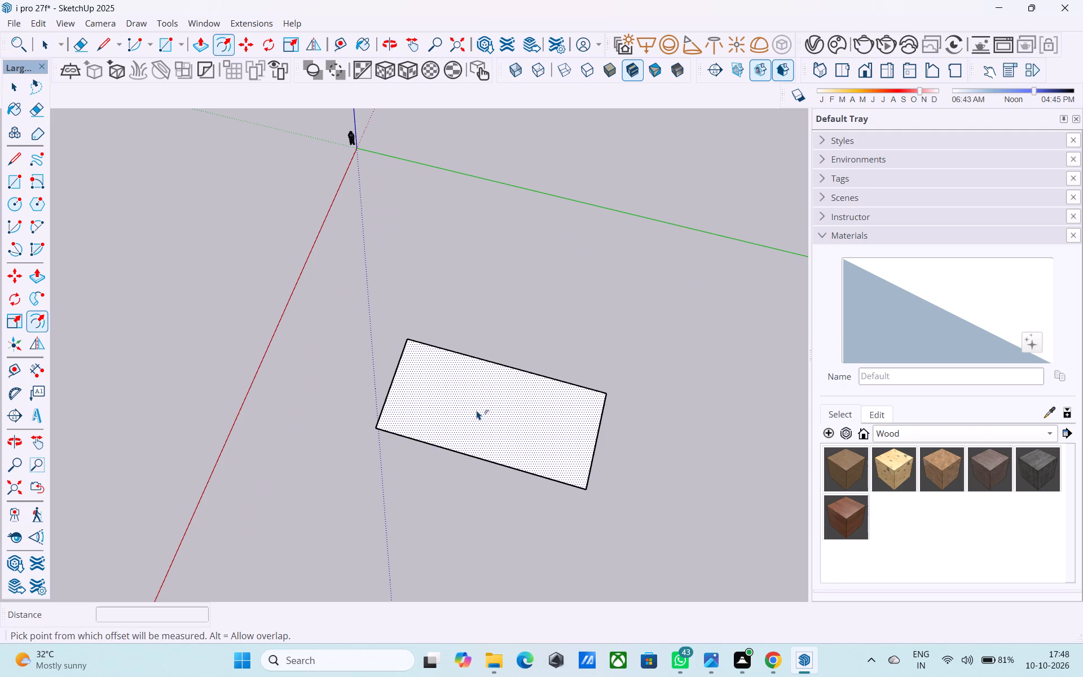
key(space)
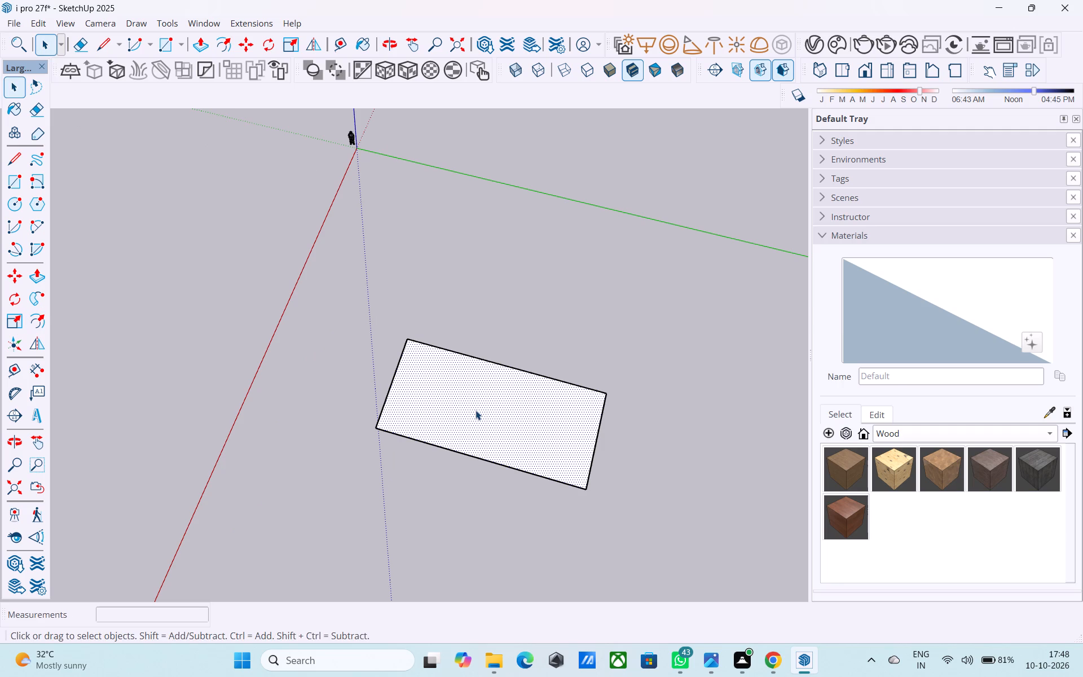
double_click(476, 410)
right_click(475, 410)
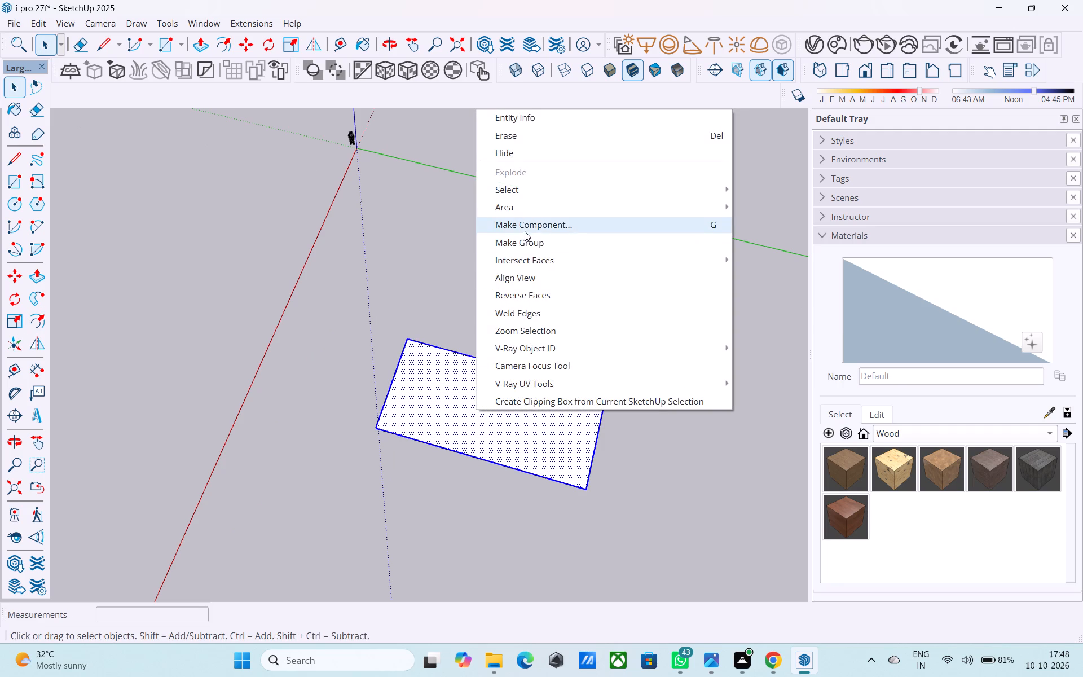
click(528, 243)
Inside the rectangle group, offset the face's outline 9" inward to form the outer wall strip.
middle_drag(525, 349, 388, 305)
double_click(491, 458)
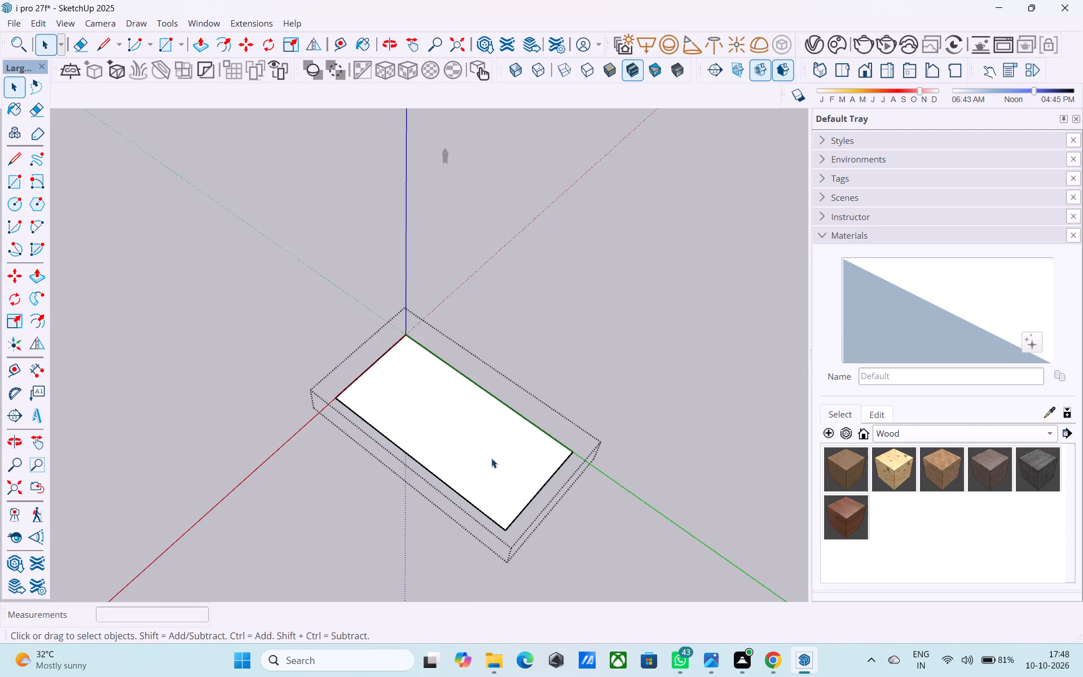
middle_drag(484, 458, 672, 425)
scroll(492, 263, down, 5)
click(465, 245)
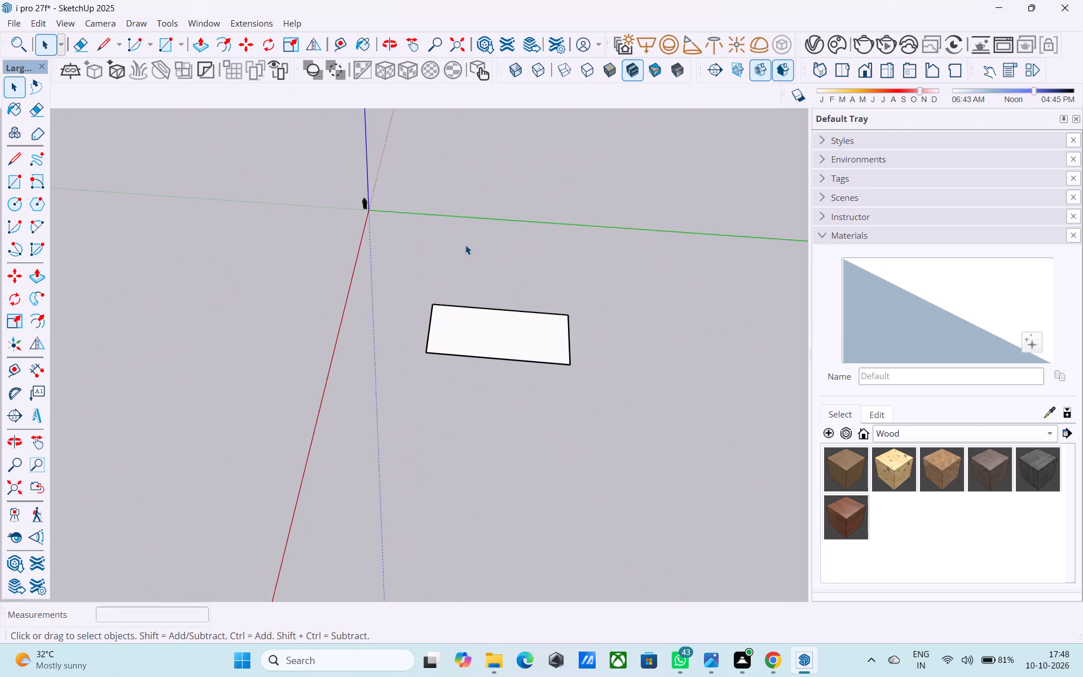
middle_drag(589, 377, 541, 342)
scroll(533, 342, up, 4)
double_click(490, 351)
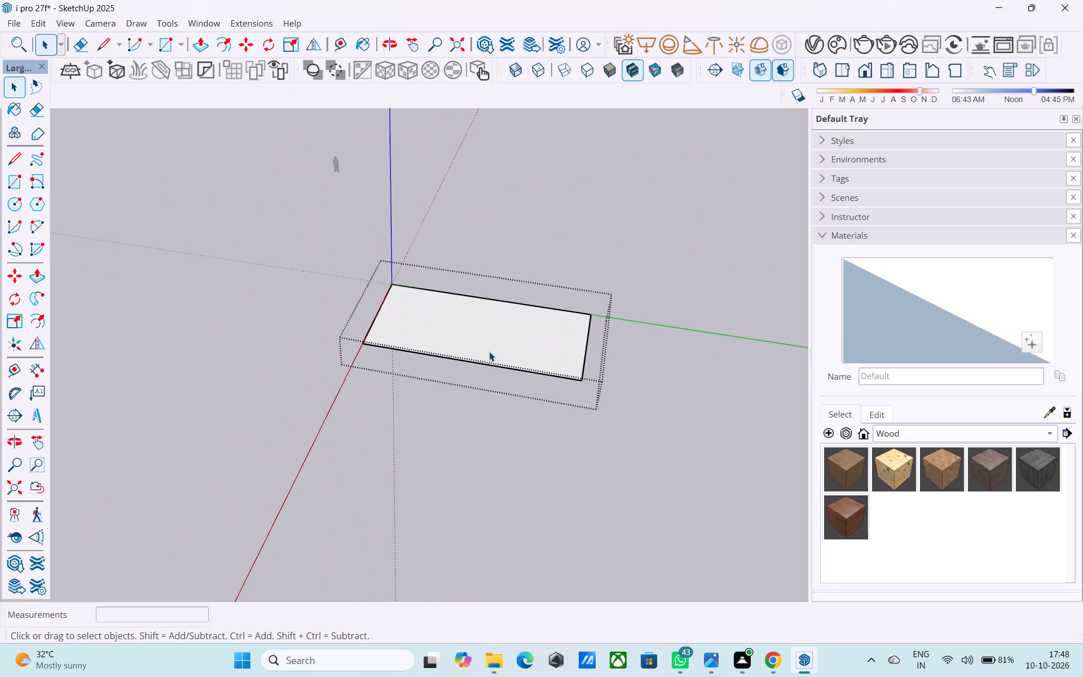
middle_drag(489, 351, 561, 603)
scroll(534, 461, up, 7)
scroll(455, 396, up, 3)
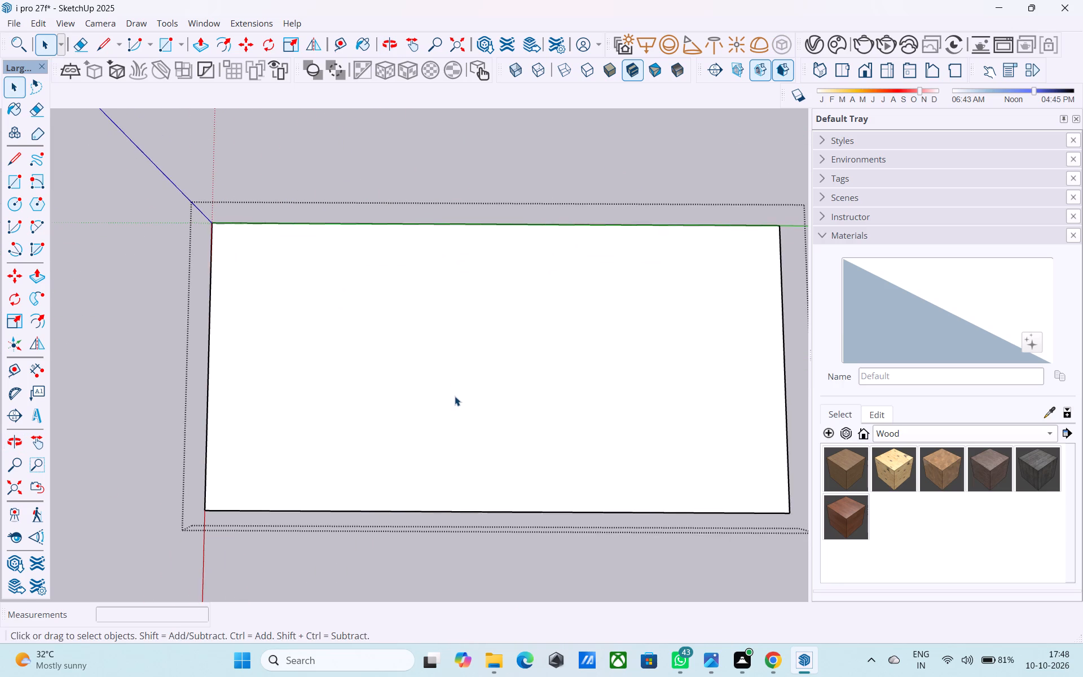
scroll(455, 396, up, 2)
key(f)
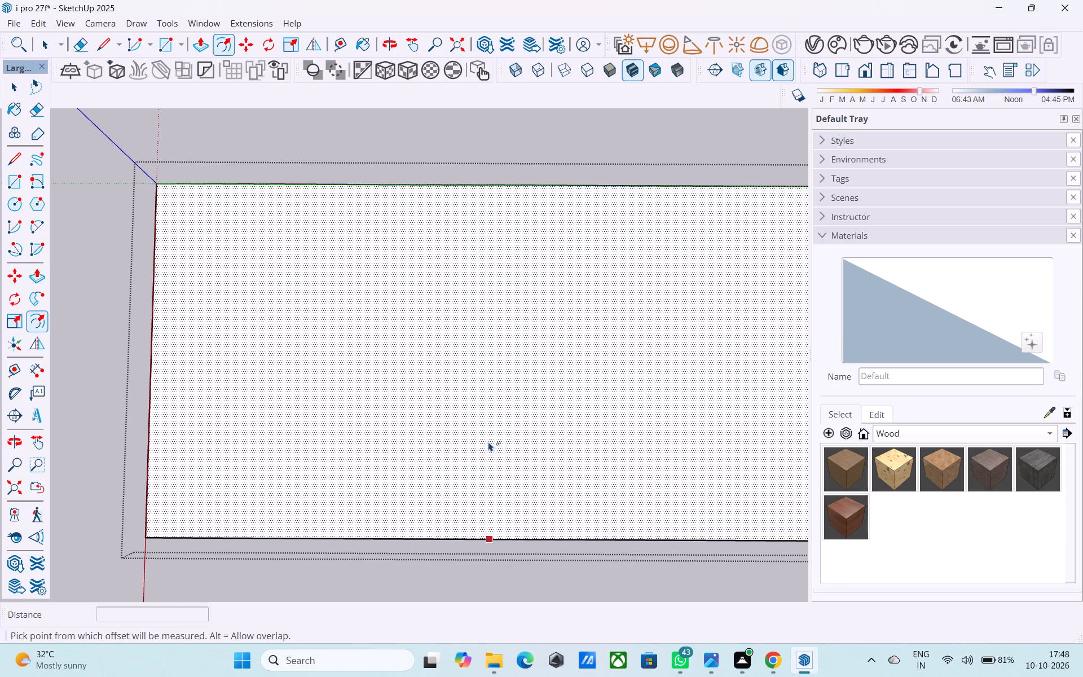
click(488, 441)
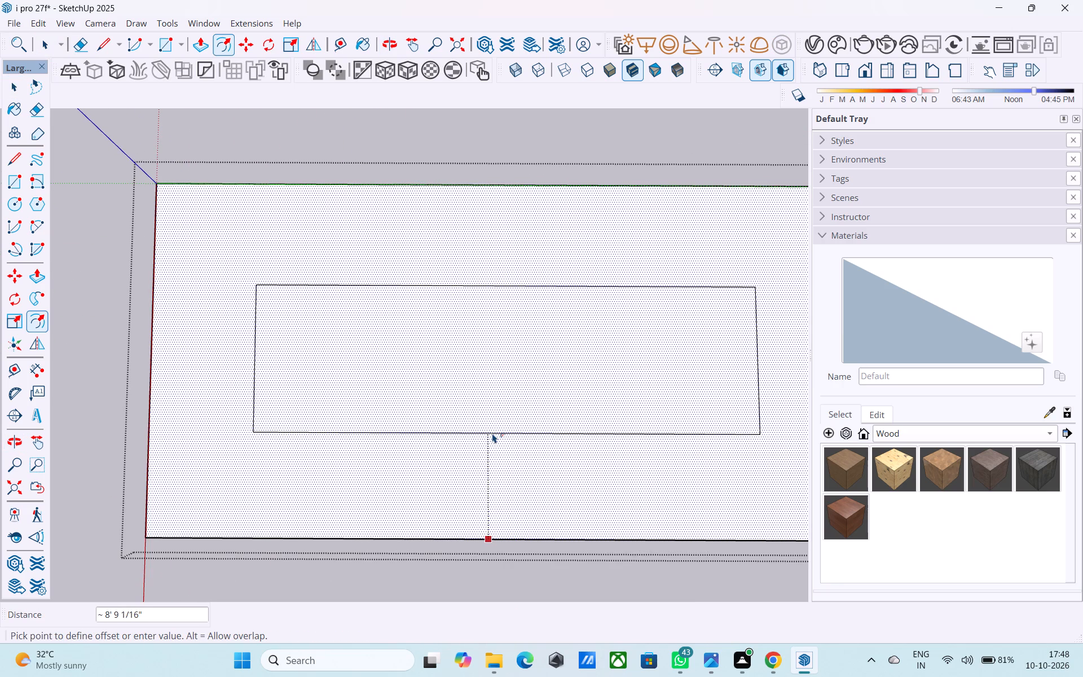
text(9")
key(Return)
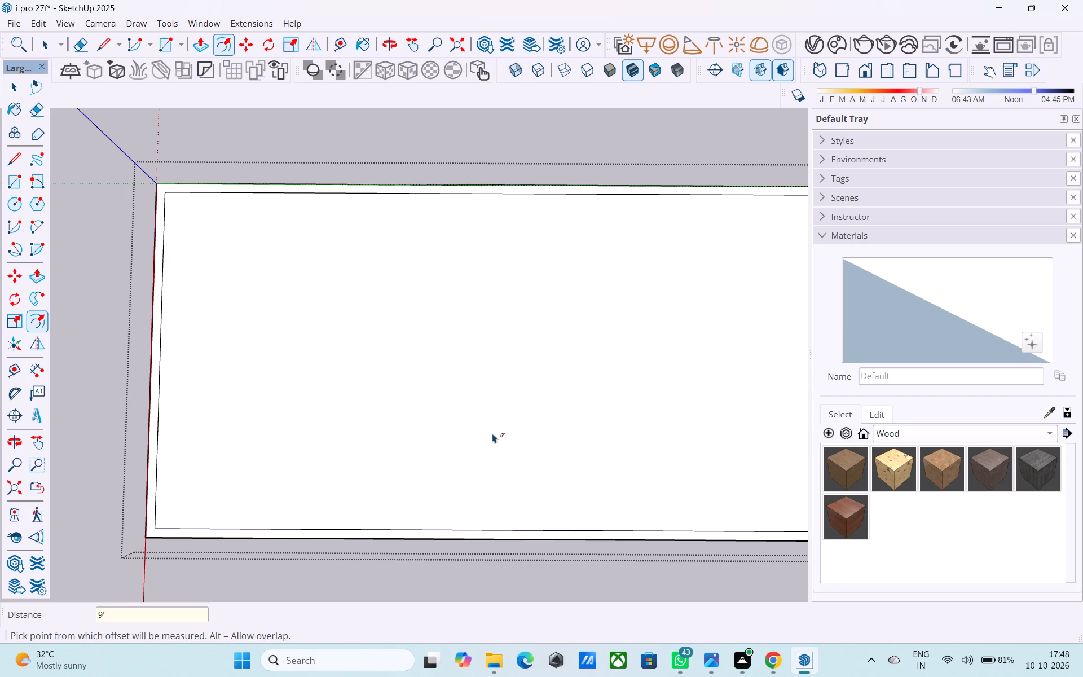
key(space)
Examine the grouped rectangle and its 9" inner border from above, from low angles and around its sides.
scroll(430, 370, down, 4)
middle_drag(331, 327, 318, 315)
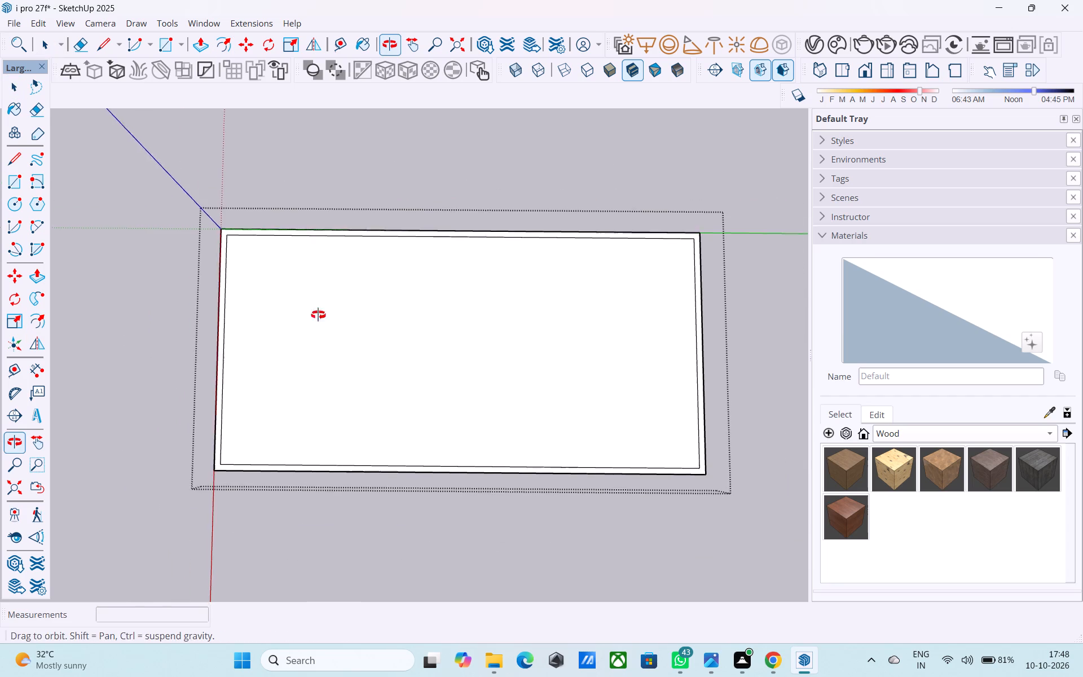
middle_drag(318, 315, 279, 247)
click(331, 195)
middle_drag(241, 376, 0, 286)
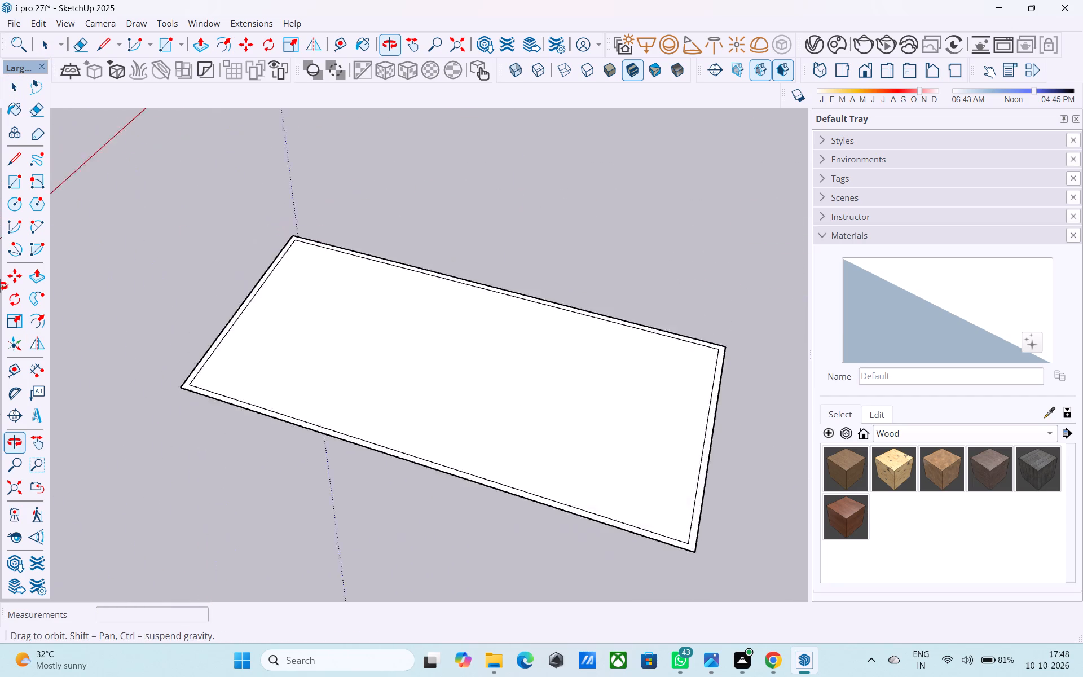
middle_drag(0, 286, 276, 243)
middle_drag(507, 608, 545, 331)
scroll(558, 392, up, 1)
scroll(494, 370, down, 5)
middle_drag(472, 410, 475, 290)
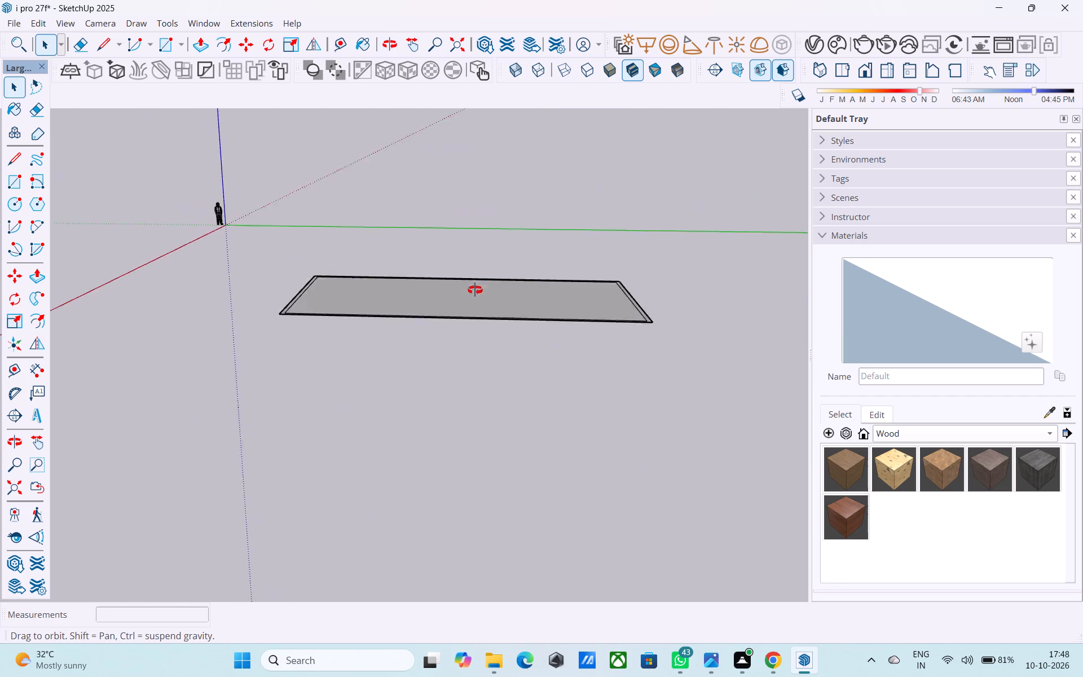
middle_drag(475, 290, 481, 131)
middle_drag(301, 213, 540, 278)
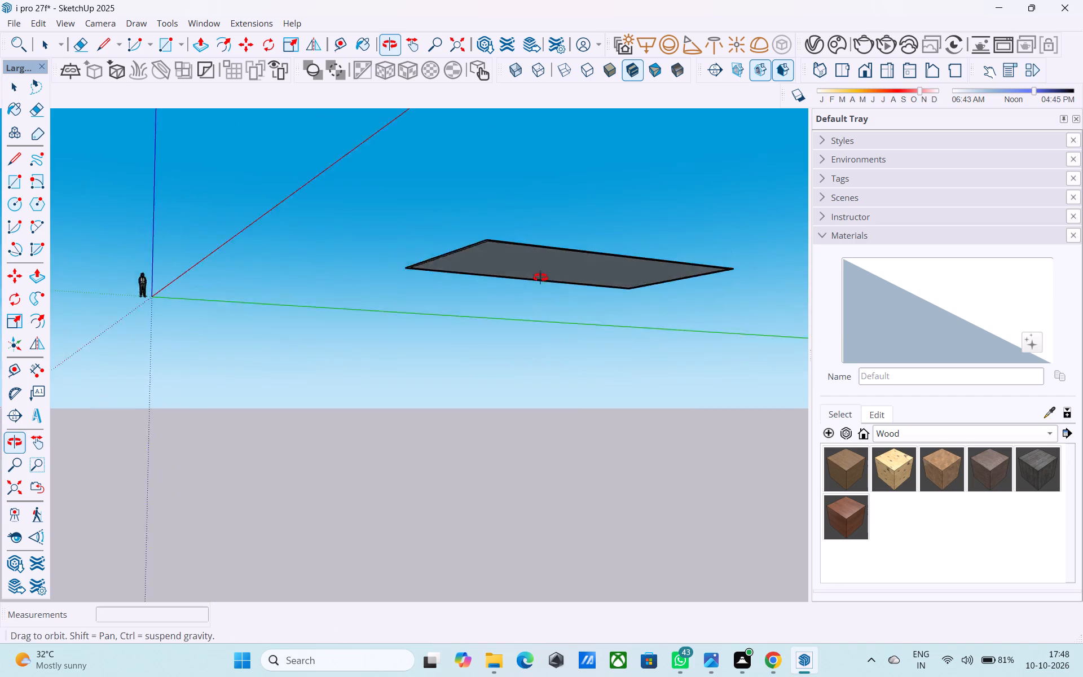
middle_drag(540, 278, 665, 336)
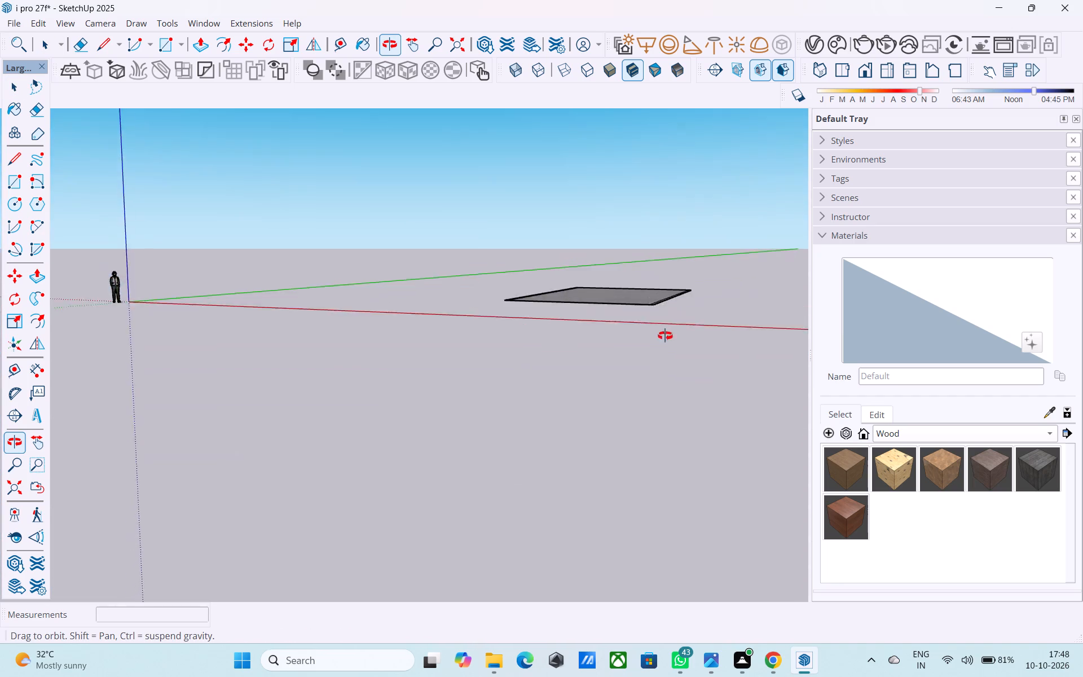
middle_drag(665, 336, 156, 370)
scroll(156, 371, up, 7)
scroll(156, 370, down, 10)
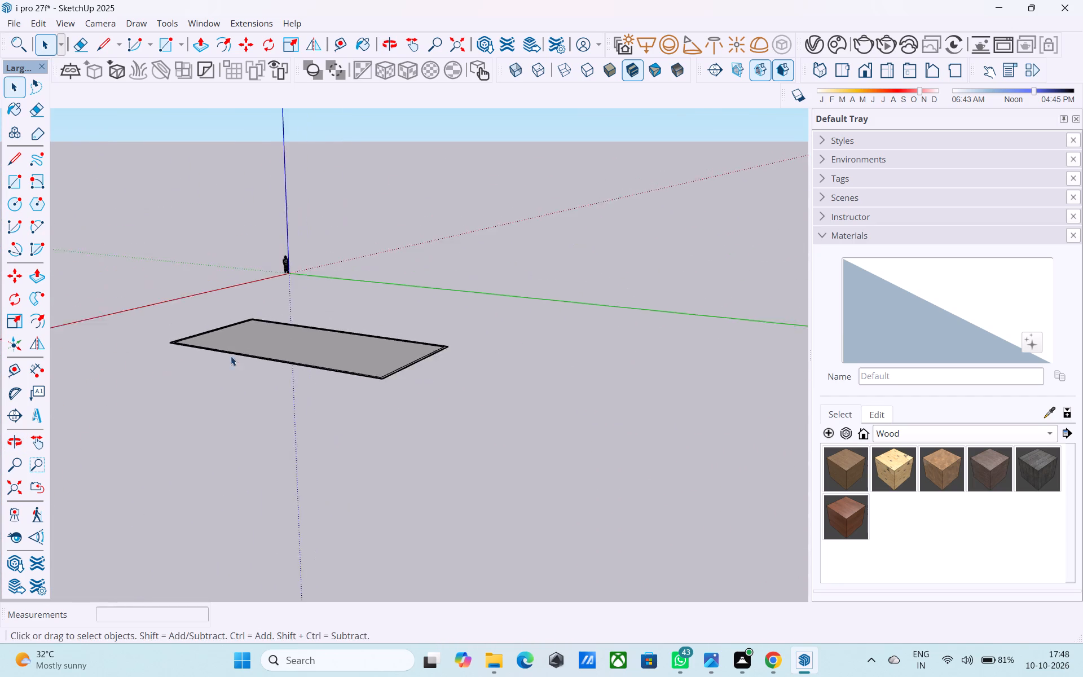
scroll(231, 356, down, 6)
middle_drag(378, 275, 562, 465)
scroll(434, 266, down, 6)
middle_drag(413, 297, 421, 438)
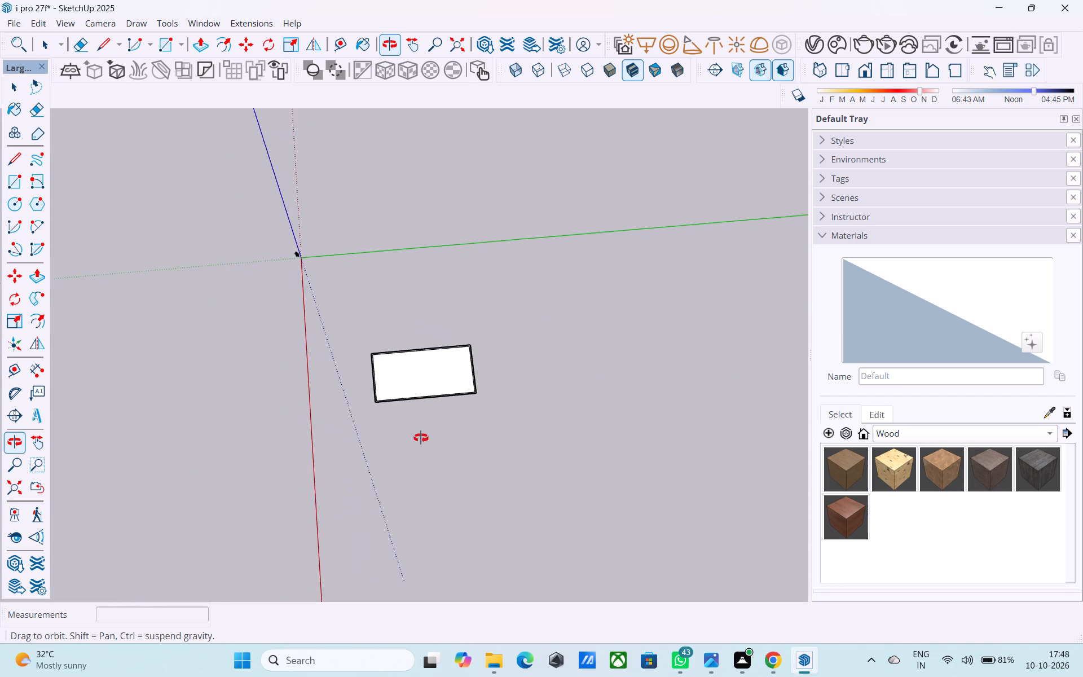
middle_drag(421, 438, 421, 439)
scroll(426, 392, up, 13)
middle_drag(399, 372, 413, 428)
scroll(399, 372, down, 1)
scroll(436, 399, up, 2)
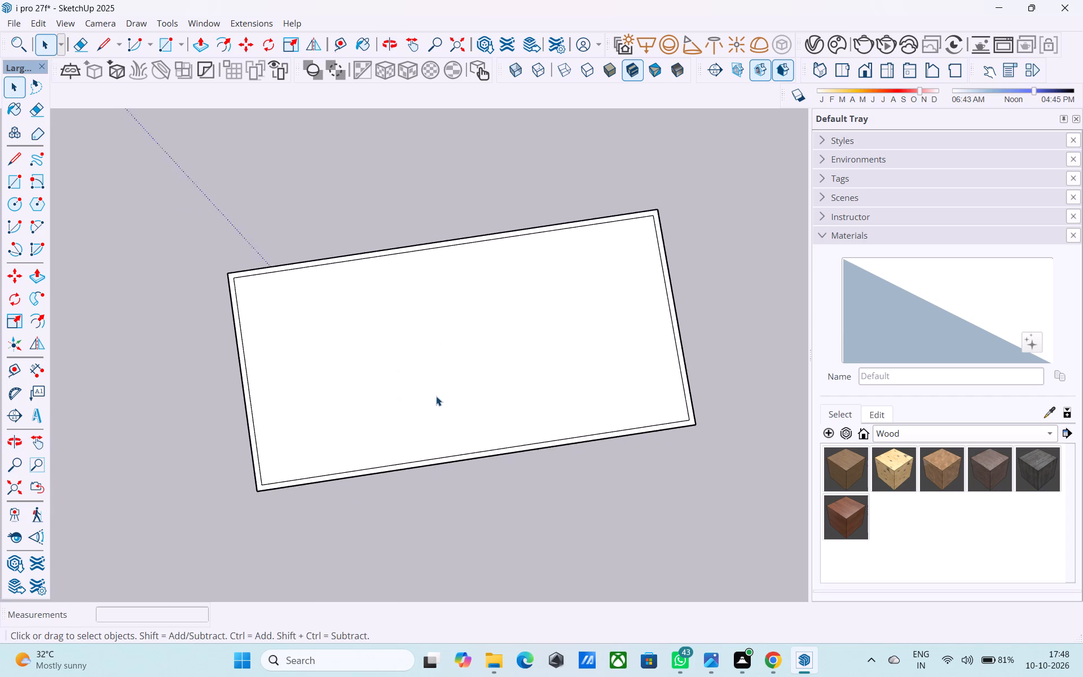
scroll(436, 396, up, 4)
scroll(437, 390, down, 9)
middle_drag(443, 405, 432, 367)
scroll(432, 367, up, 4)
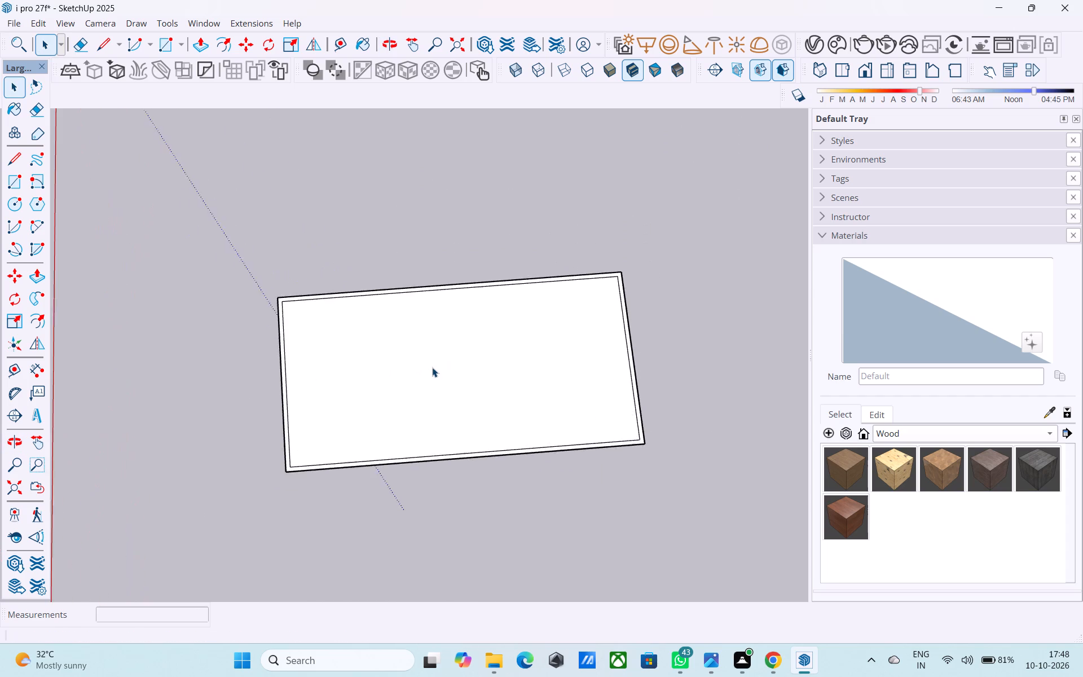
scroll(432, 367, up, 3)
scroll(432, 367, down, 7)
scroll(438, 363, up, 4)
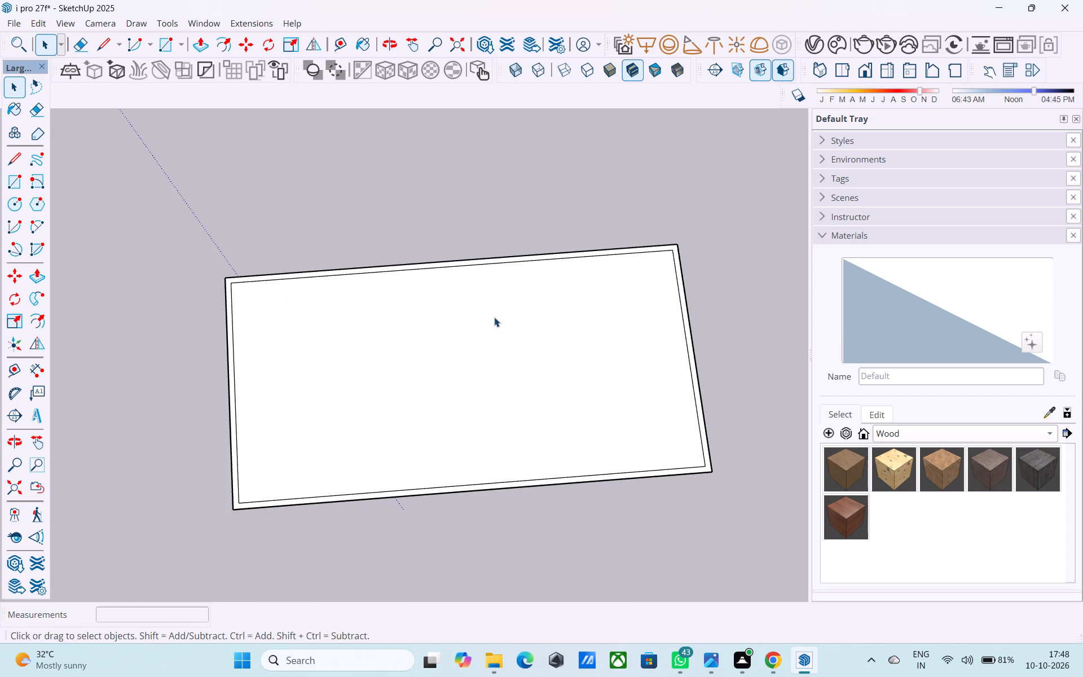
scroll(246, 309, up, 4)
scroll(246, 309, down, 6)
scroll(0, 256, down, 4)
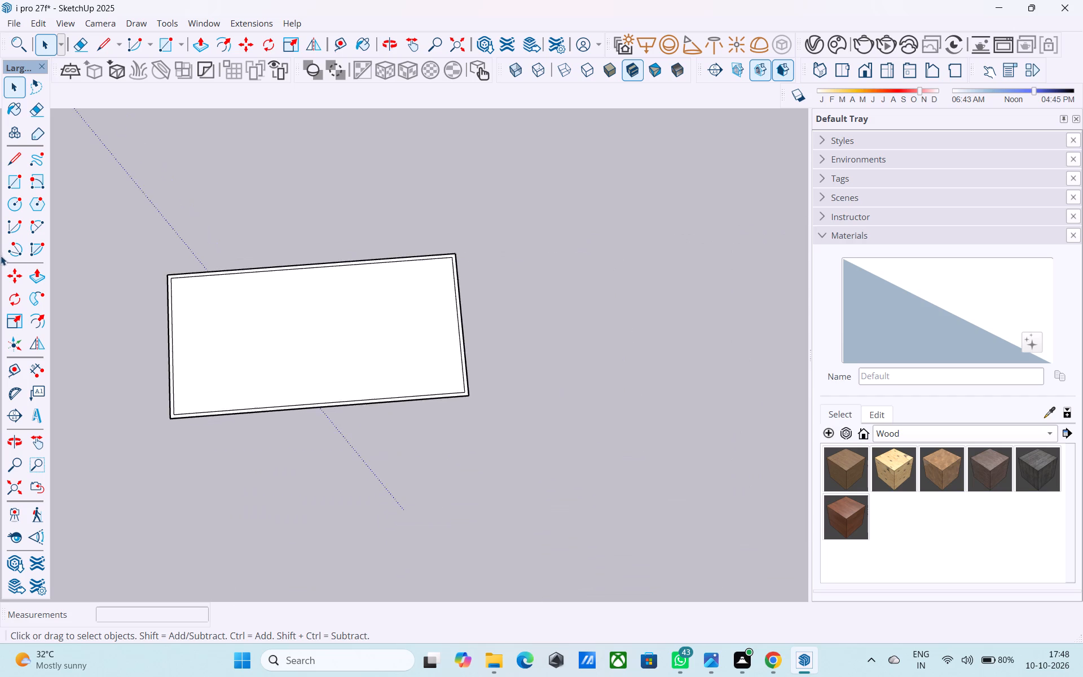
scroll(615, 266, up, 2)
scroll(620, 265, down, 9)
scroll(451, 258, up, 5)
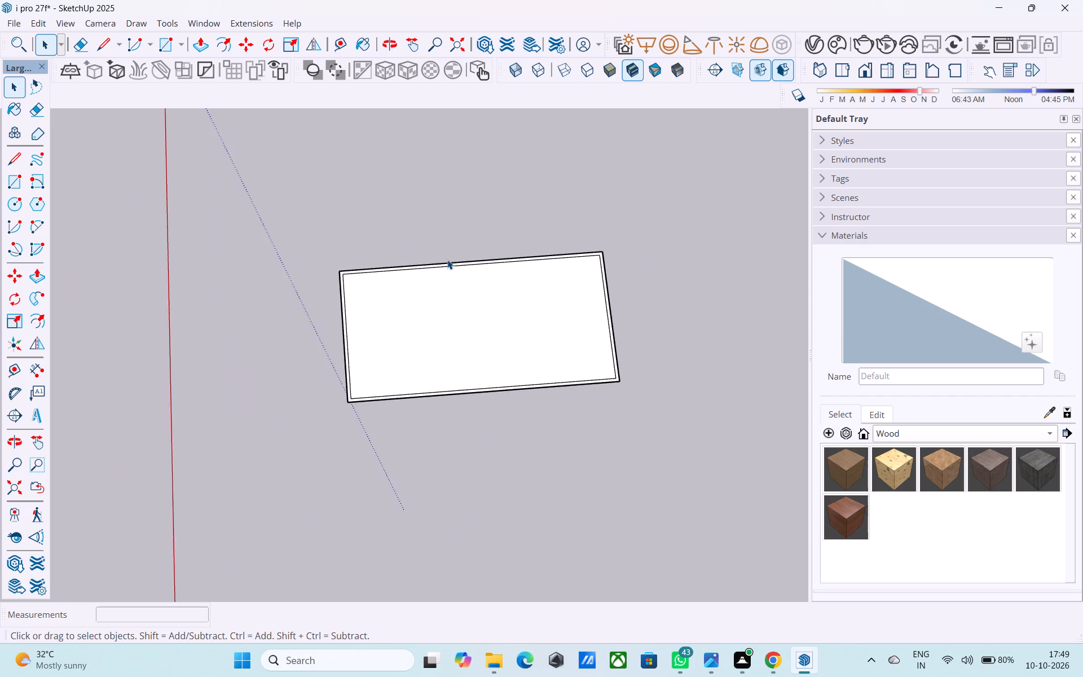
Reopen the grouped rectangle for editing.
scroll(447, 260, up, 7)
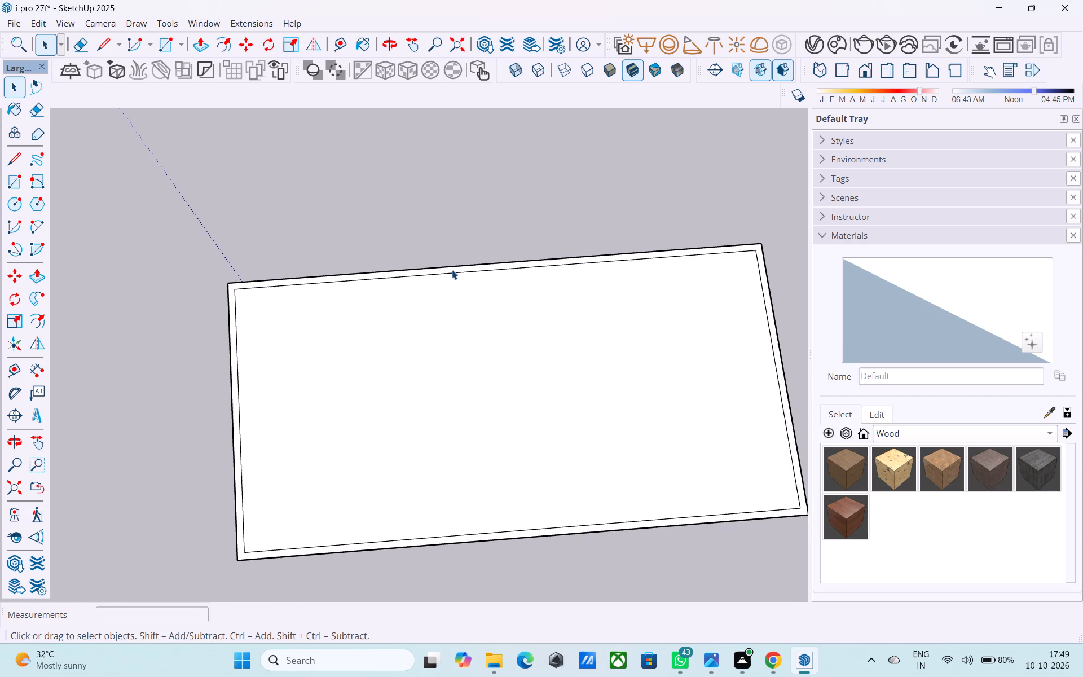
click(452, 270)
double_click(451, 282)
scroll(451, 280, up, 4)
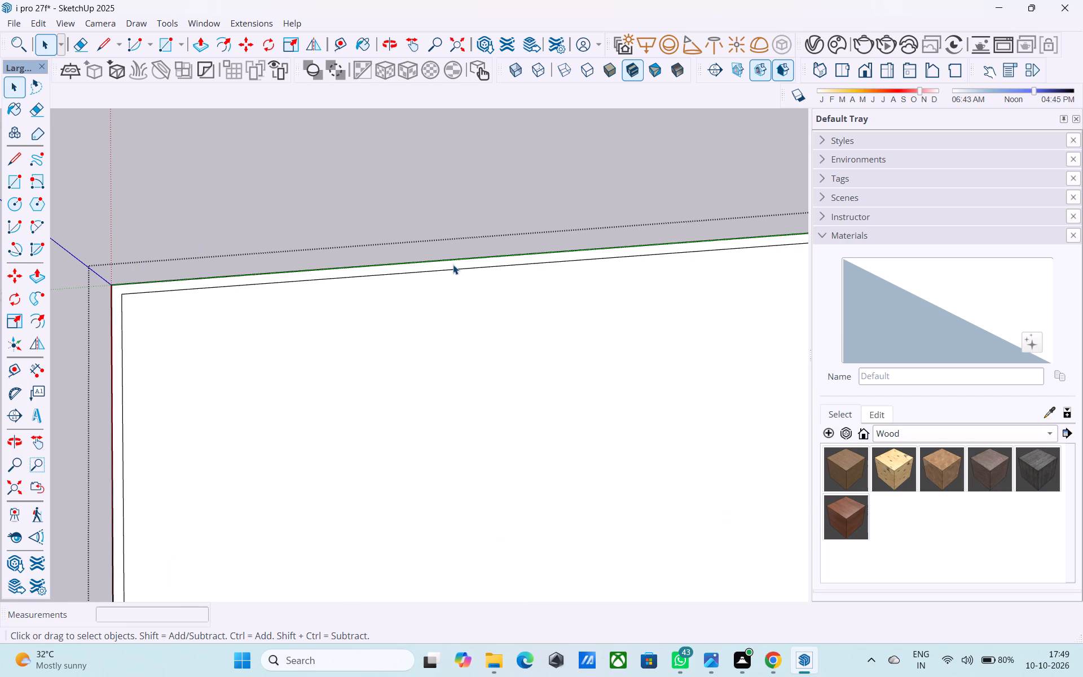
click(453, 265)
scroll(451, 267, down, 6)
middle_drag(407, 288, 360, 152)
middle_drag(481, 307, 470, 305)
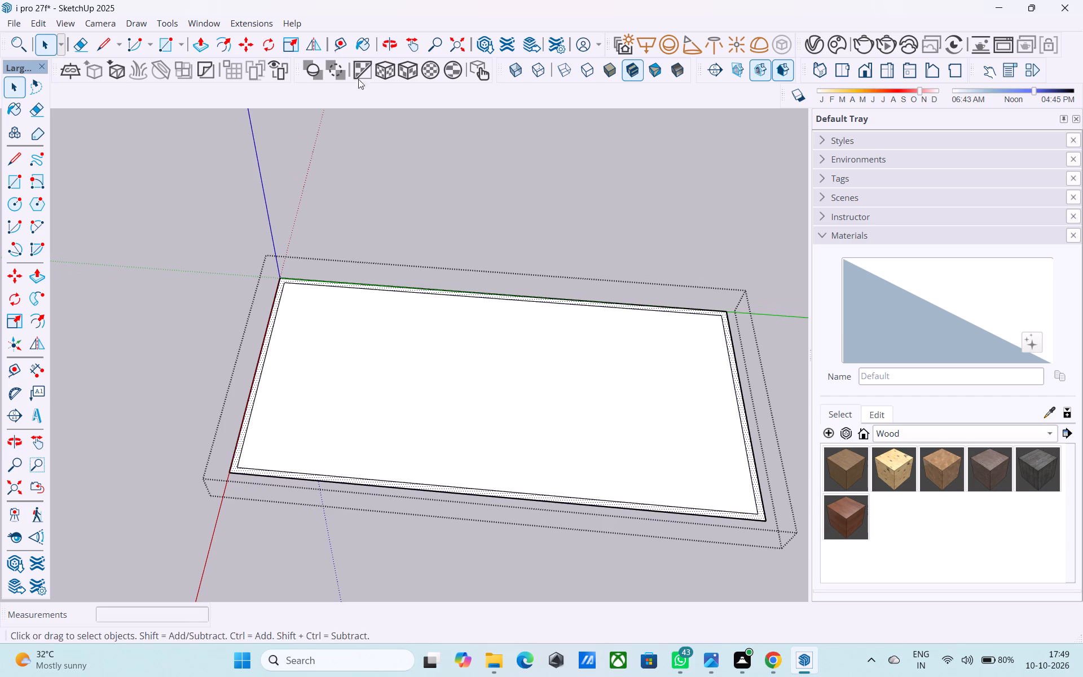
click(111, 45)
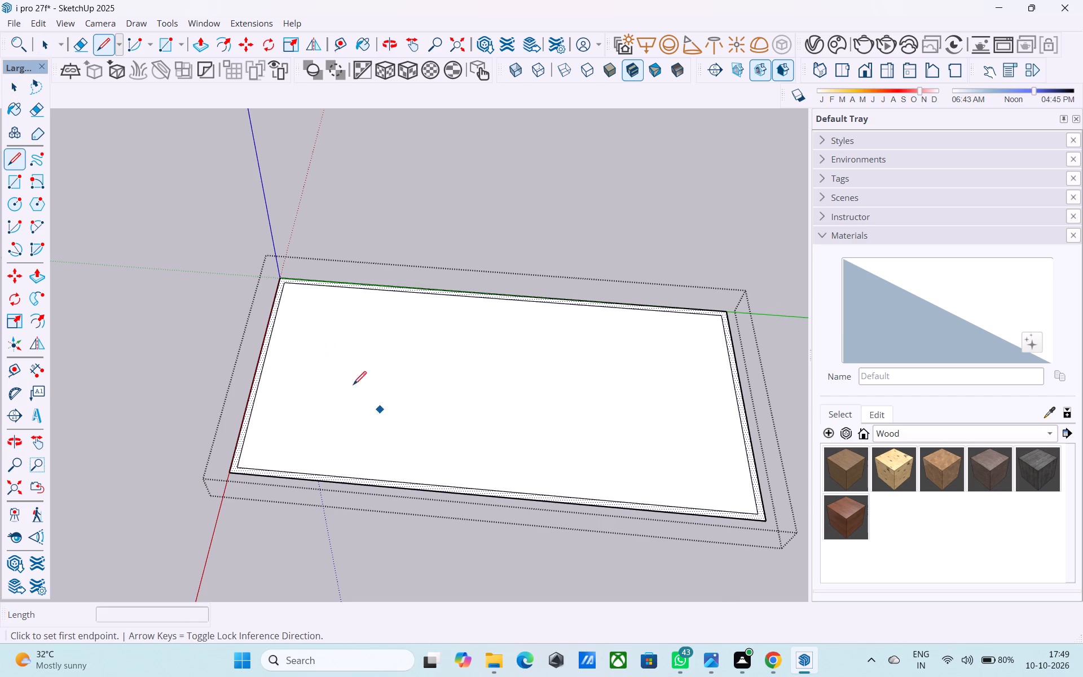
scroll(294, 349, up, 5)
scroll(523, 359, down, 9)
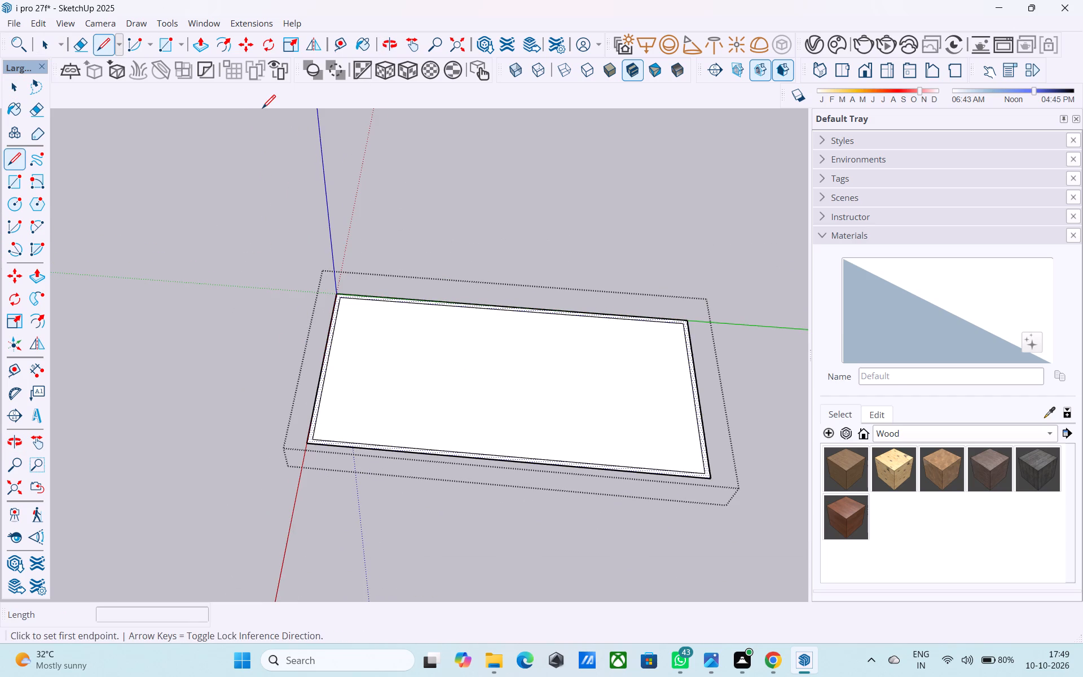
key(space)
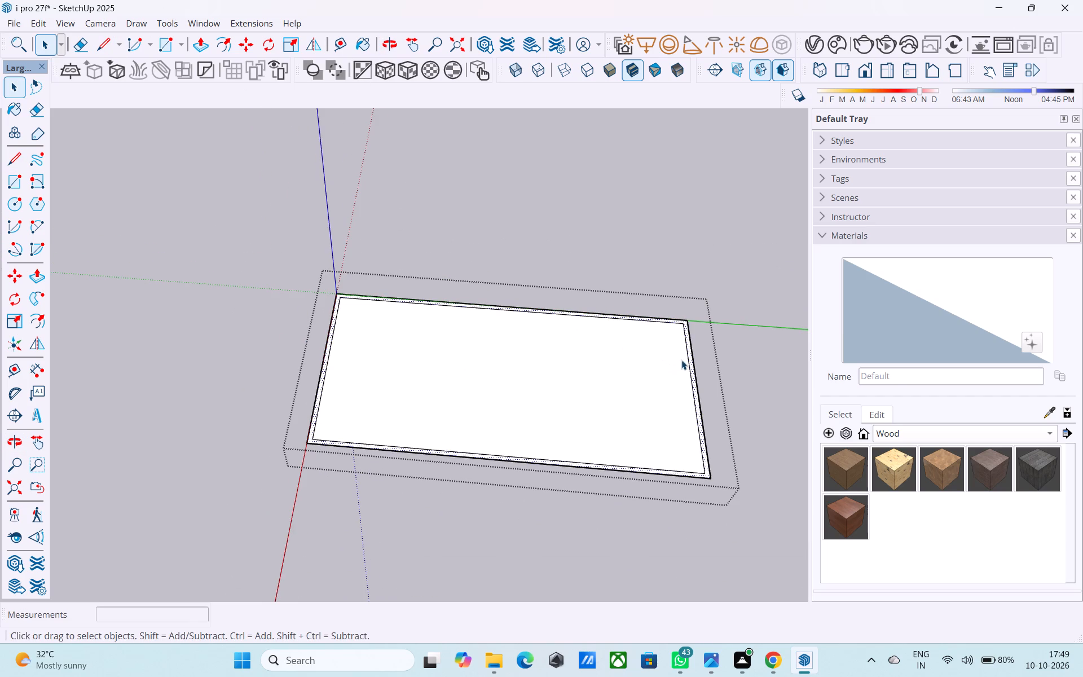
Copy the inner outline's short edge at the end farthest along the green axis 15' inward along the rectangle's length.
click(689, 362)
key(m)
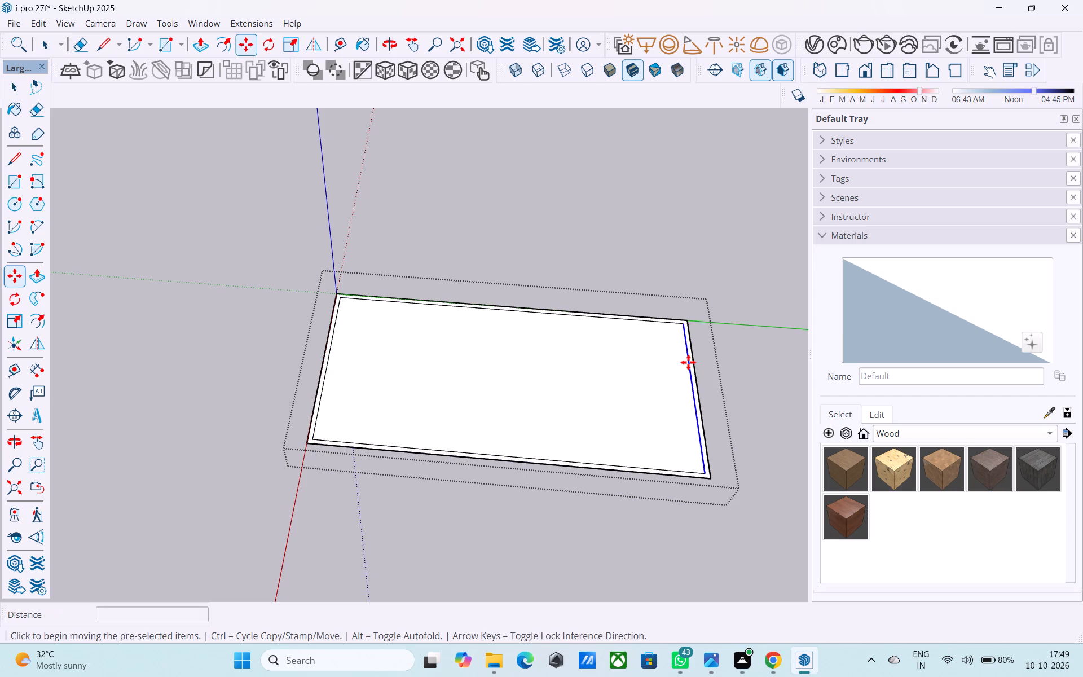
scroll(688, 362, up, 8)
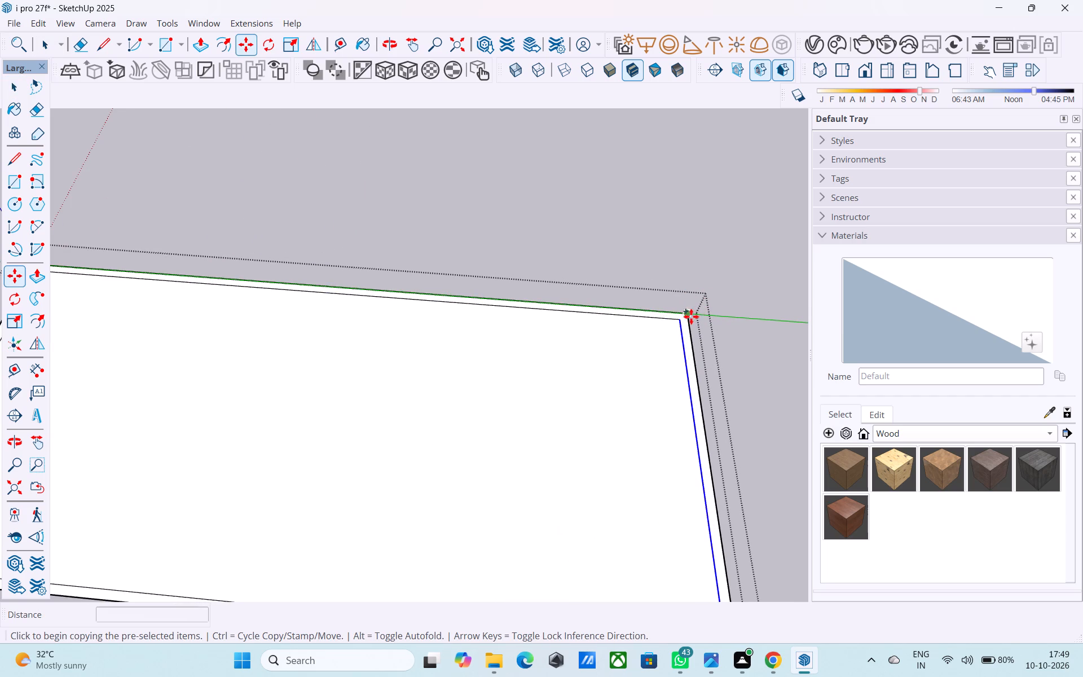
click(684, 322)
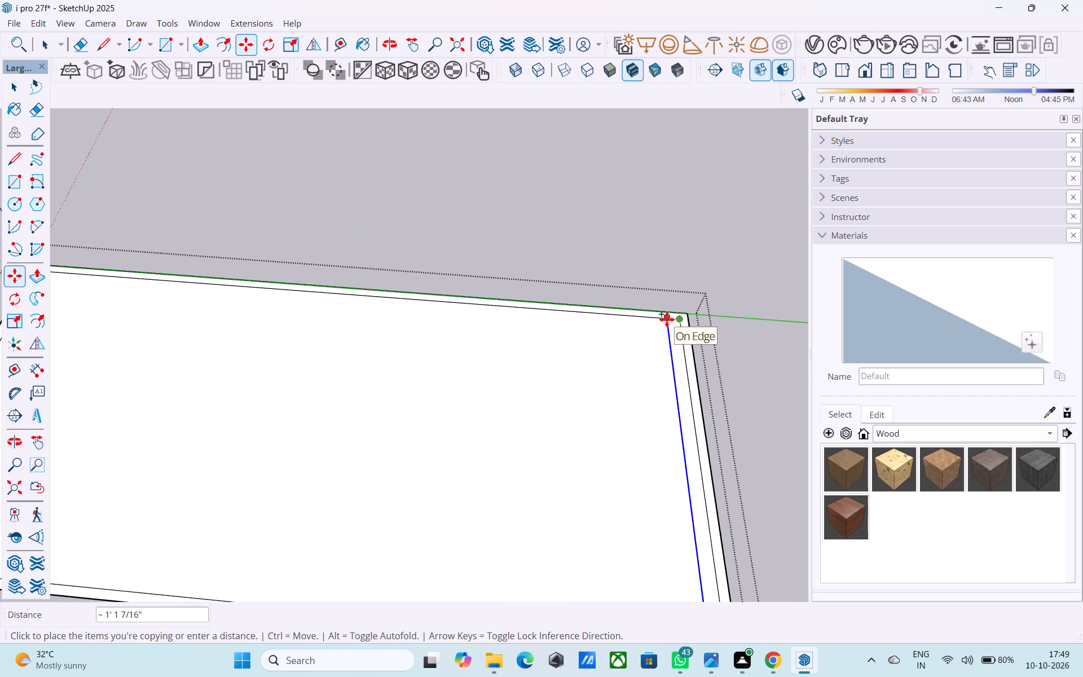
text(15')
key(Return)
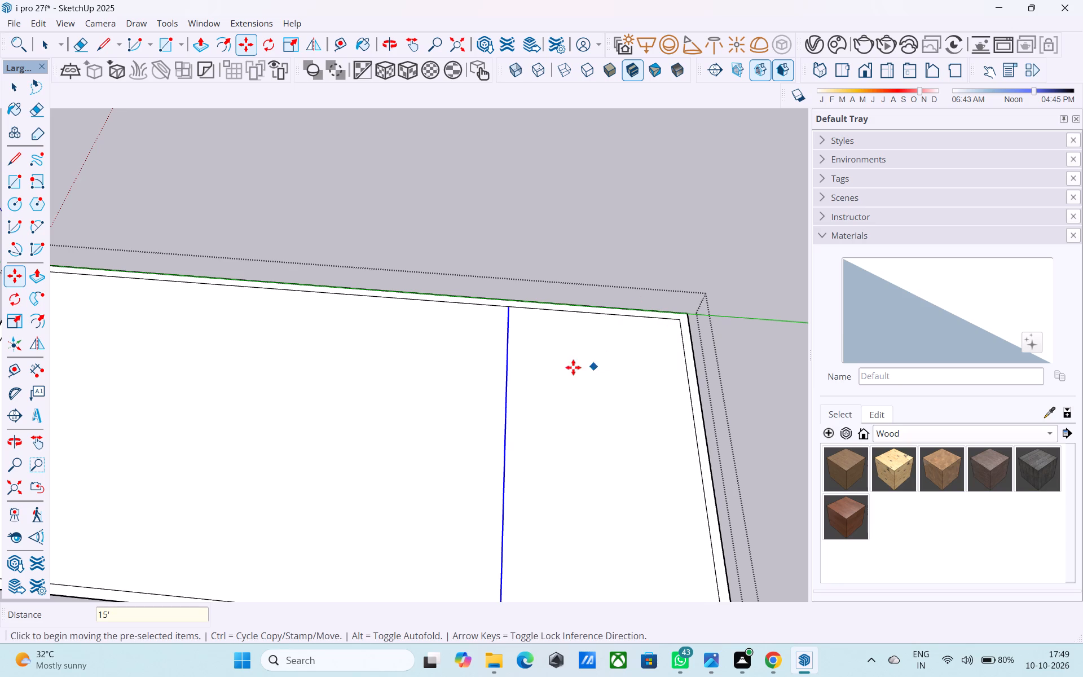
Copy the dividing line across the plan 6" farther inward, away from the nearby short wall, to form a partition strip.
click(507, 309)
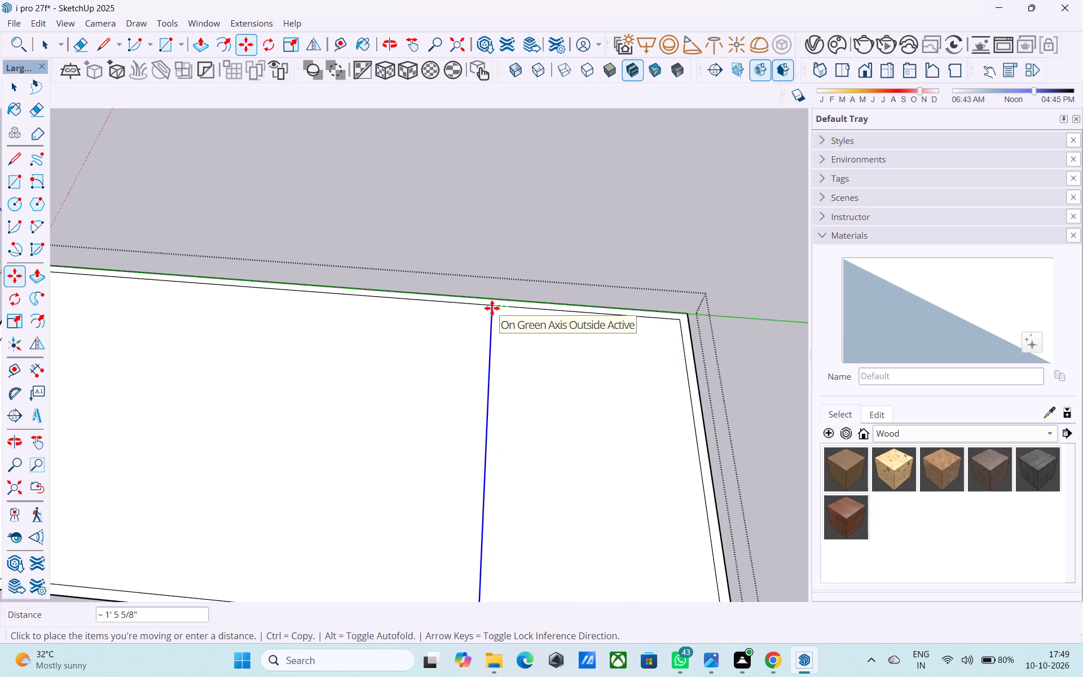
text(6")
key(Return)
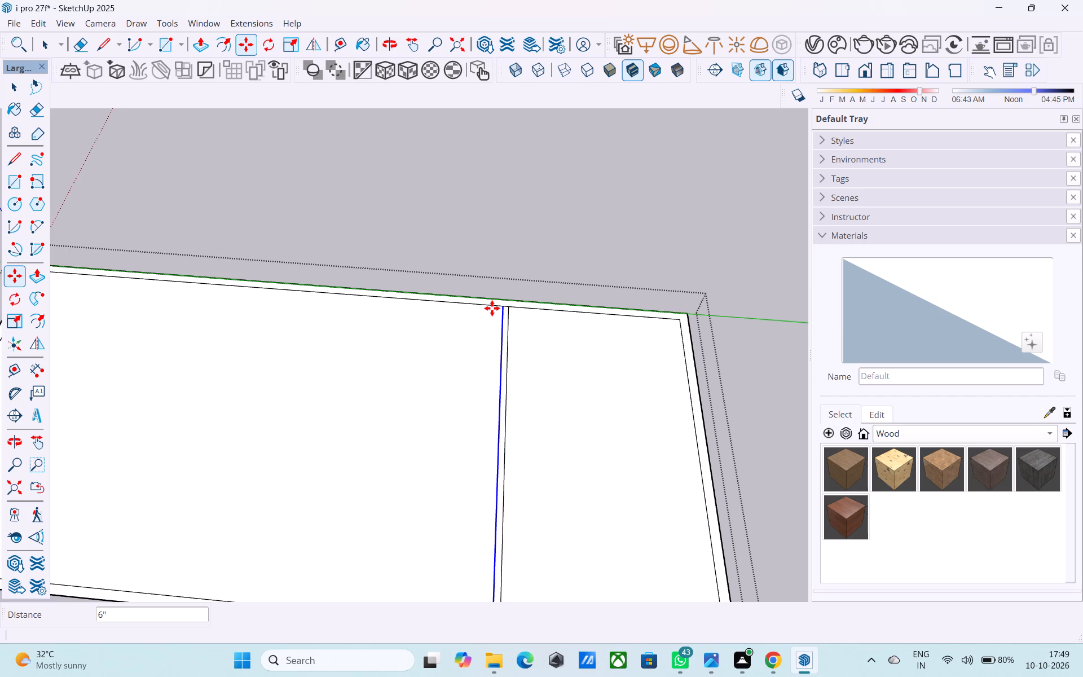
scroll(493, 309, down, 5)
middle_drag(432, 485, 372, 396)
key(space)
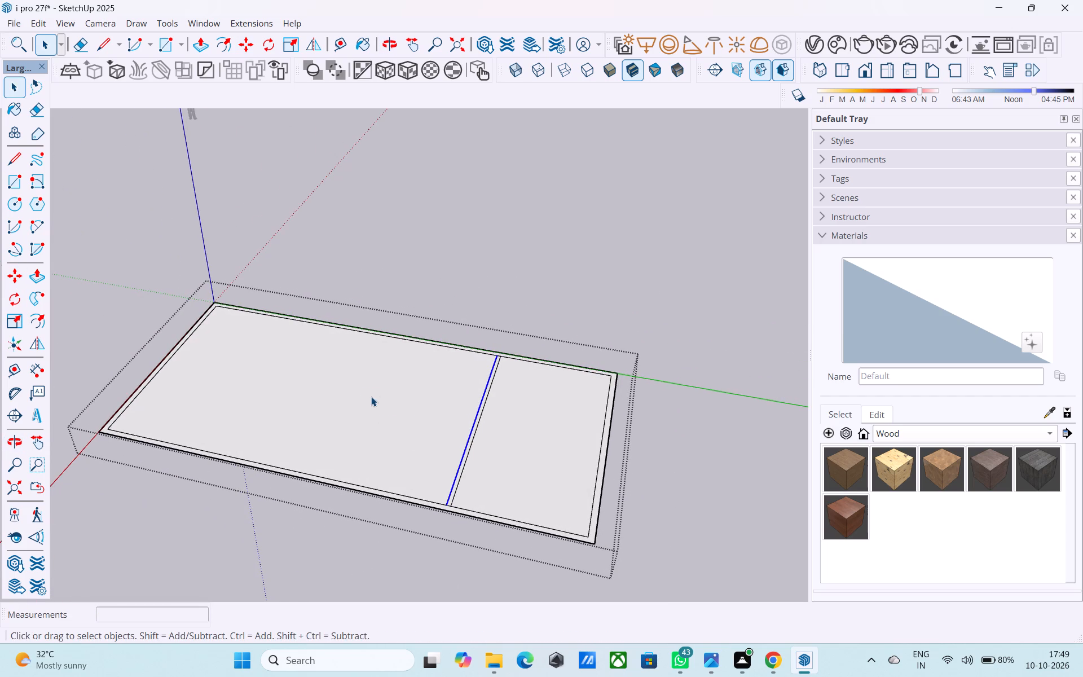
Draw a 43' line lengthwise from the midpoint of the partition's inner line to the inner wall edge along the red axis.
middle_drag(416, 454, 175, 465)
scroll(390, 424, down, 3)
middle_drag(431, 425, 544, 424)
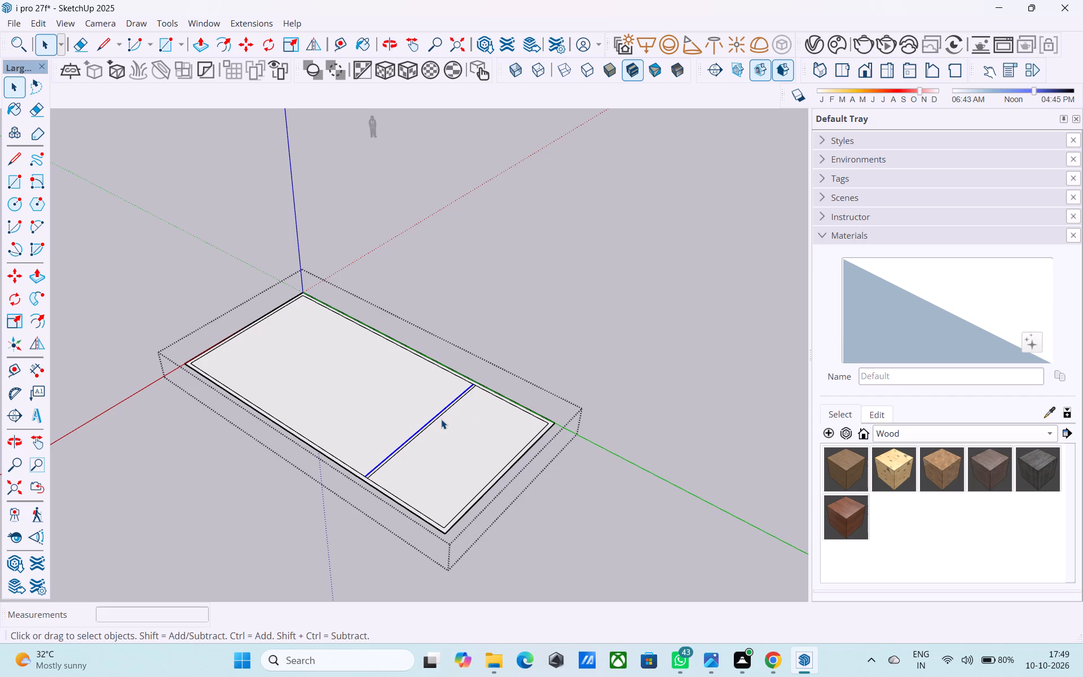
middle_drag(419, 424, 381, 477)
scroll(362, 501, up, 10)
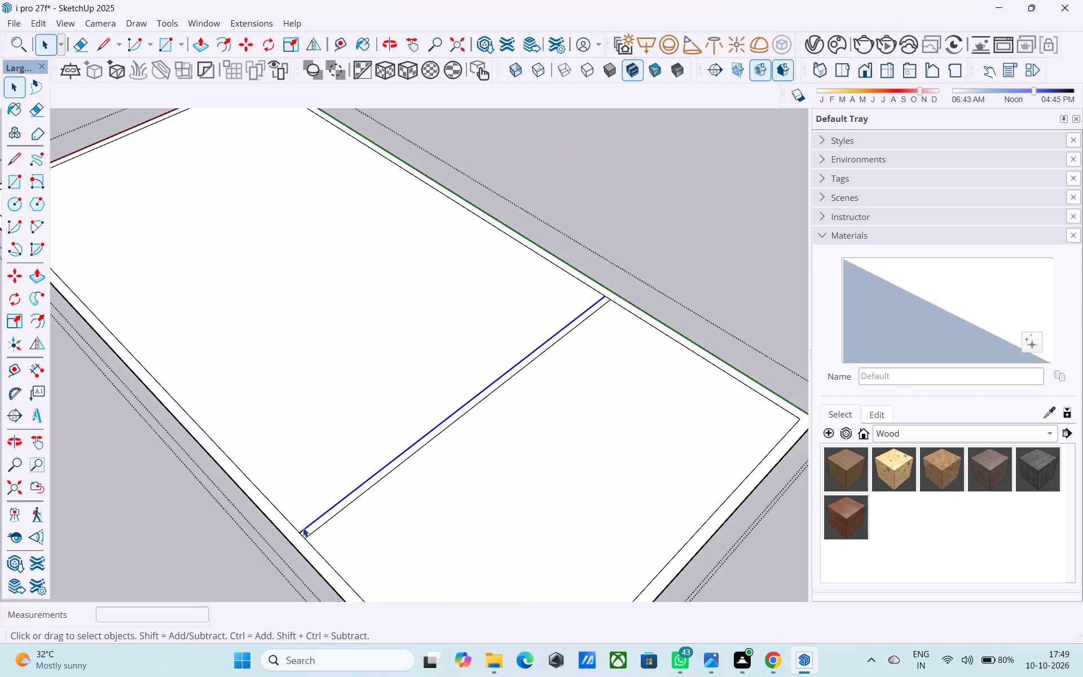
click(294, 529)
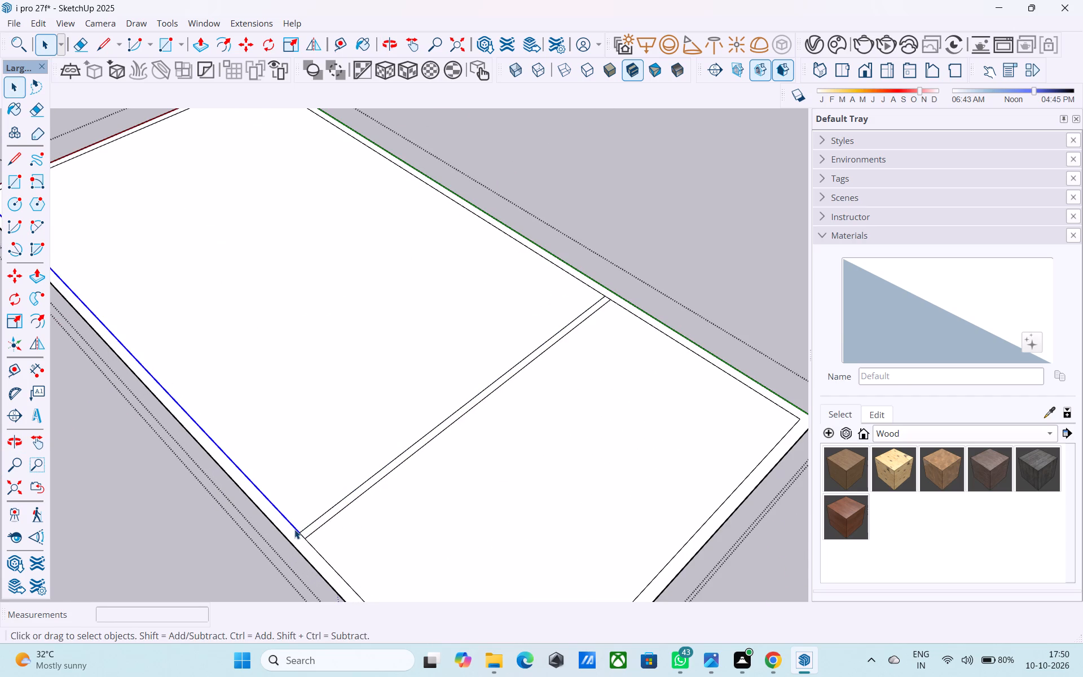
key(l)
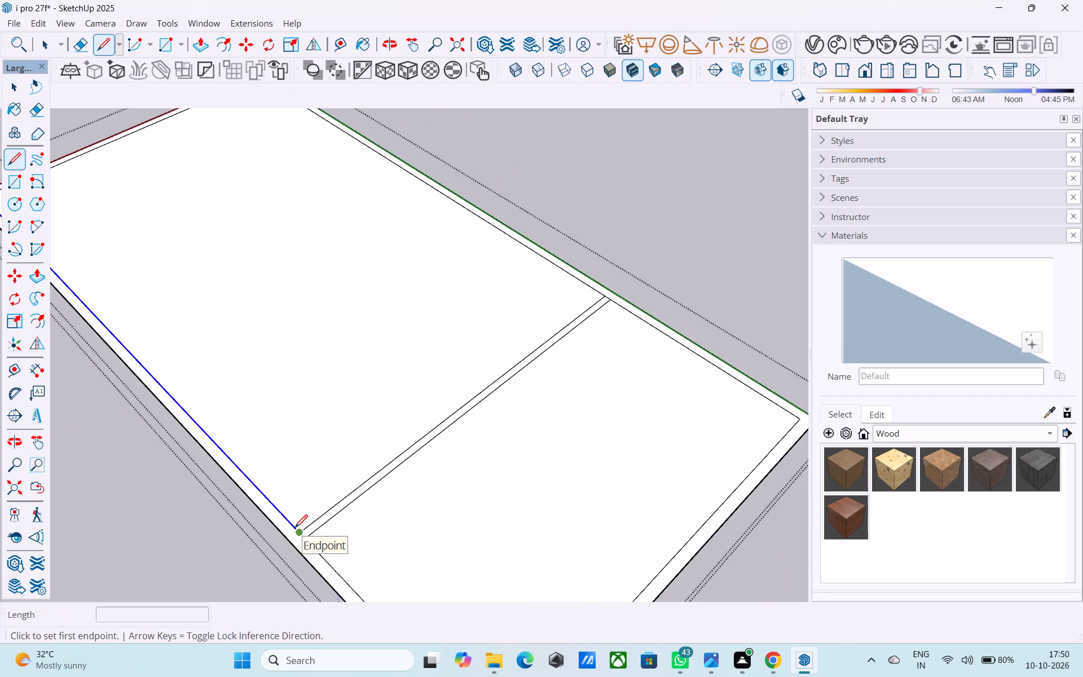
scroll(424, 442, up, 2)
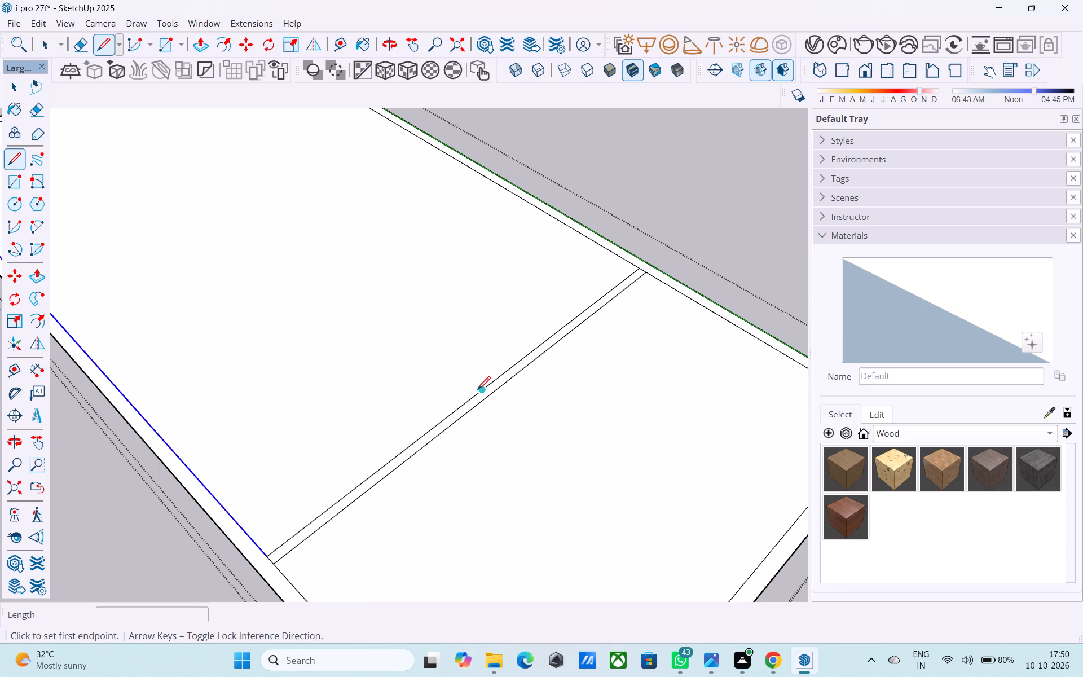
click(478, 390)
scroll(480, 396, down, 4)
middle_drag(488, 405, 547, 495)
scroll(547, 495, down, 5)
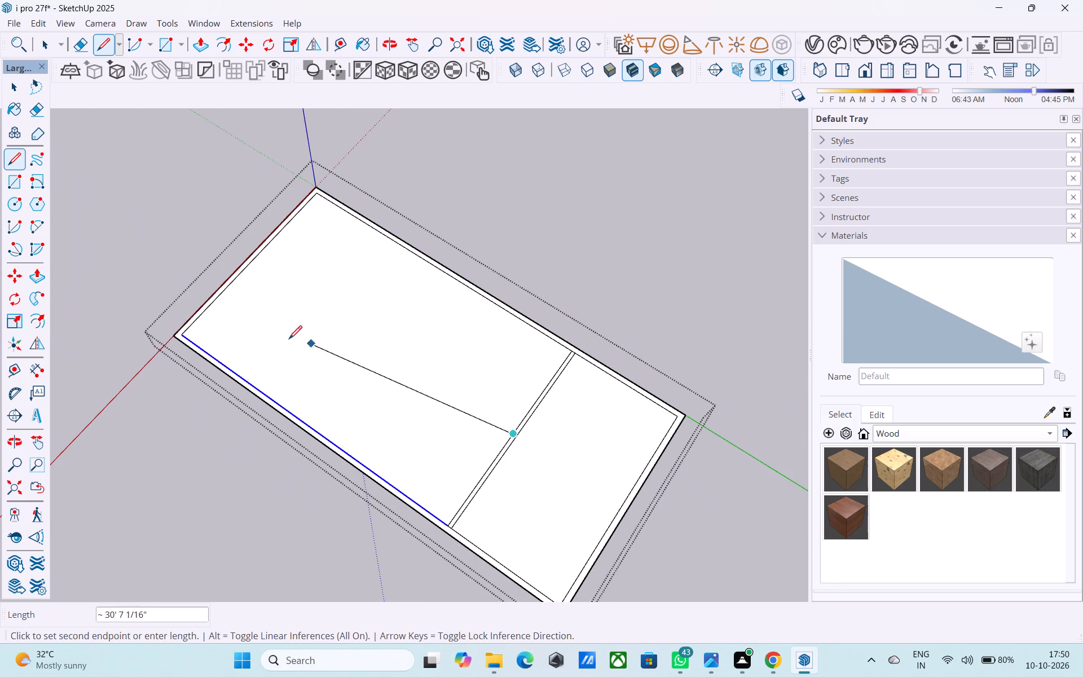
click(255, 265)
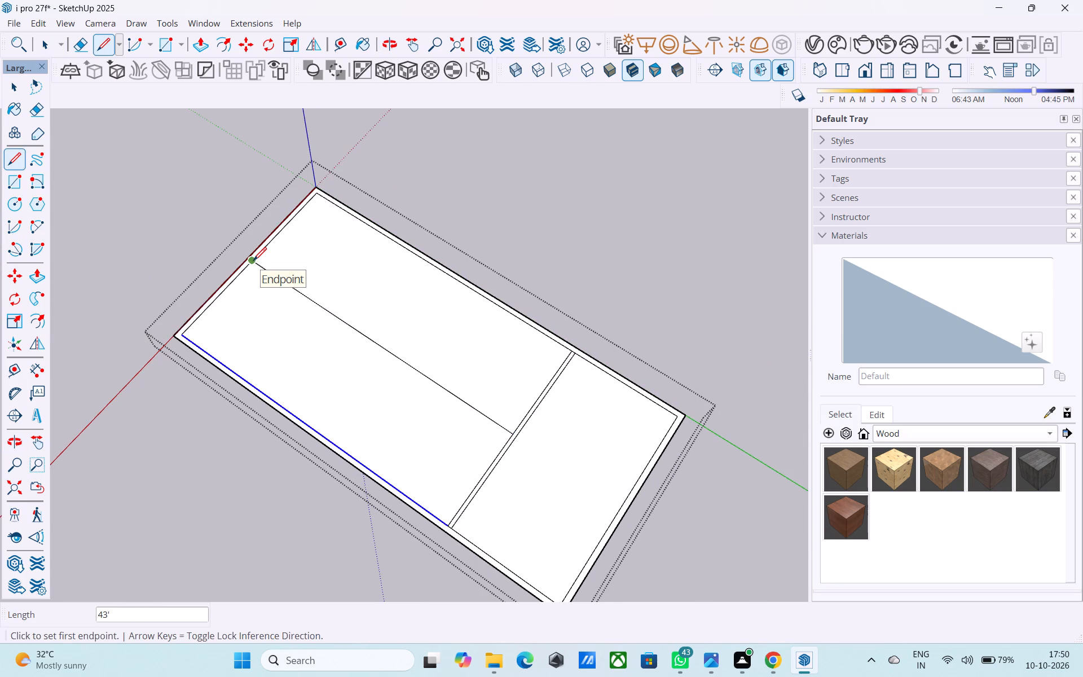
key(space)
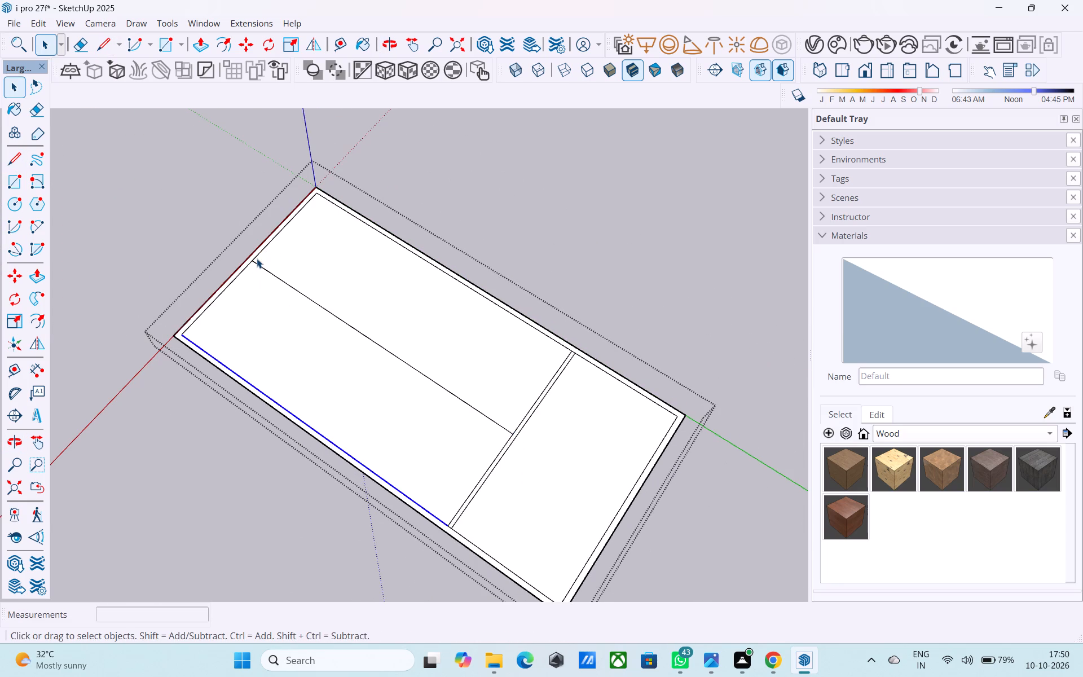
Copy the 43' lengthwise line 6" toward the wall along the green axis to form the central partition.
click(498, 423)
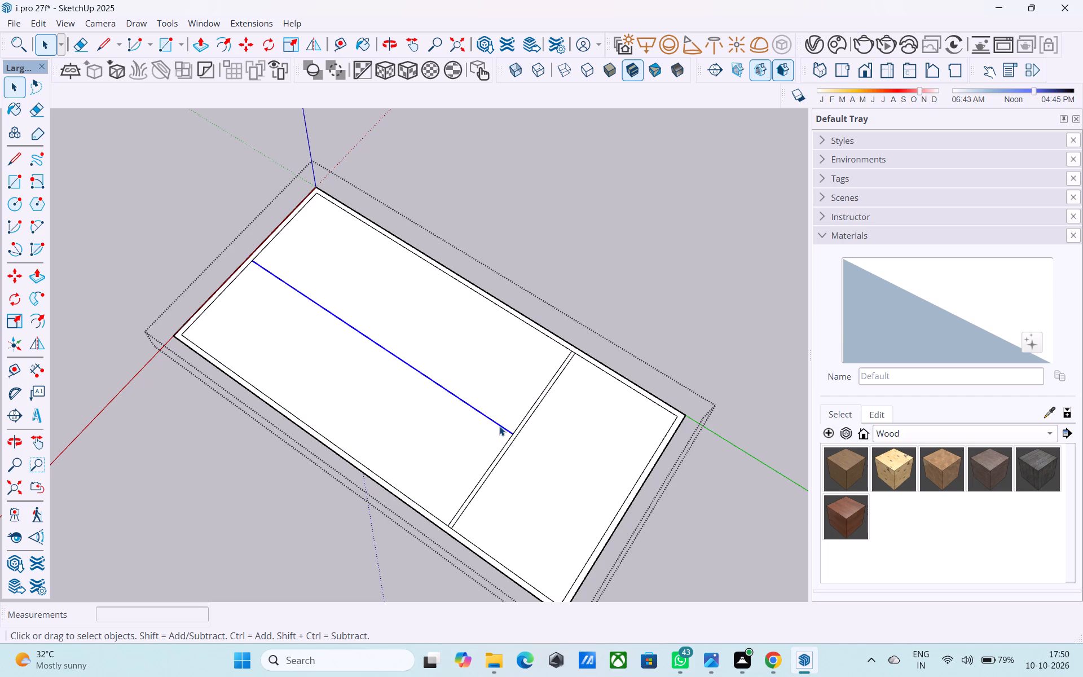
key(m)
scroll(501, 424, up, 1)
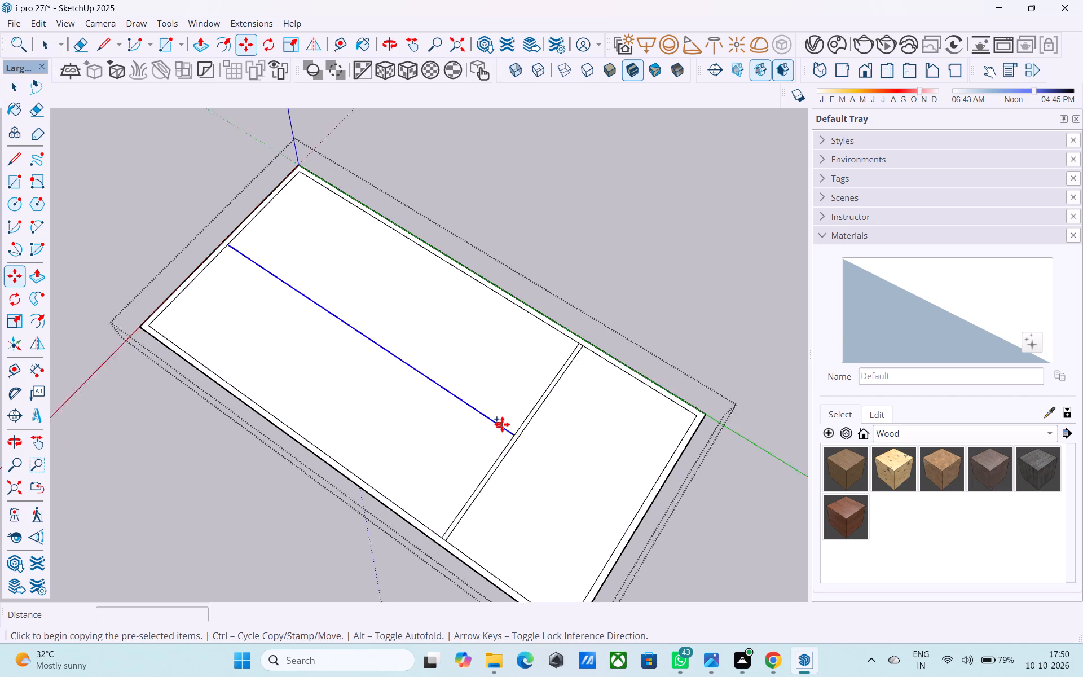
scroll(502, 424, up, 8)
click(521, 445)
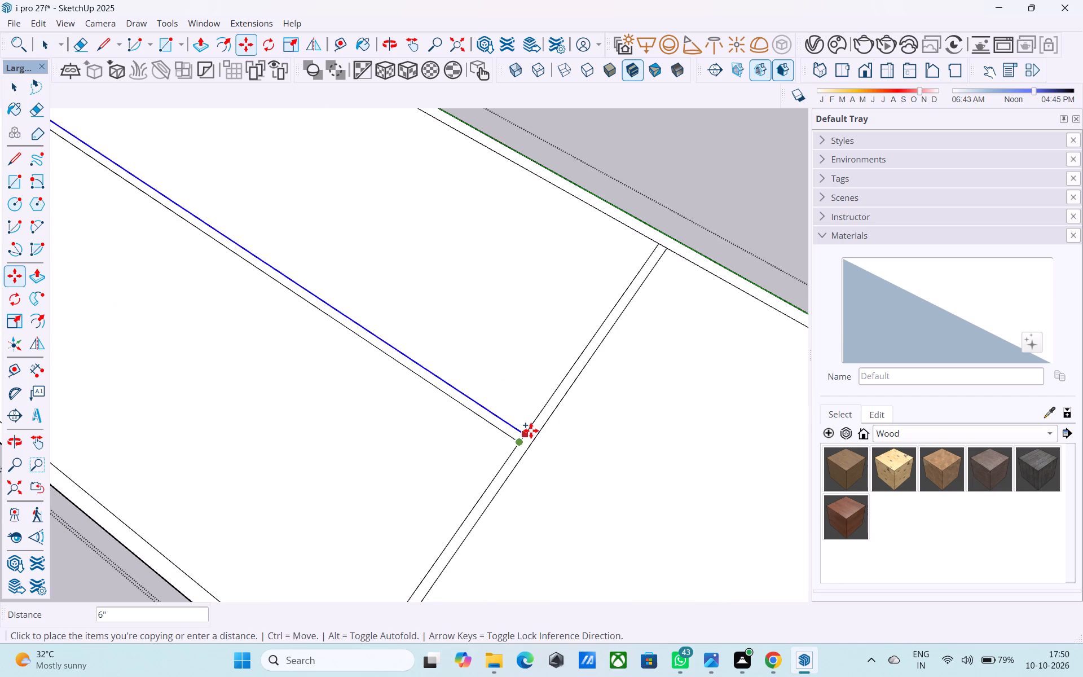
click(531, 431)
scroll(530, 434, down, 7)
middle_drag(540, 461, 518, 446)
key(space)
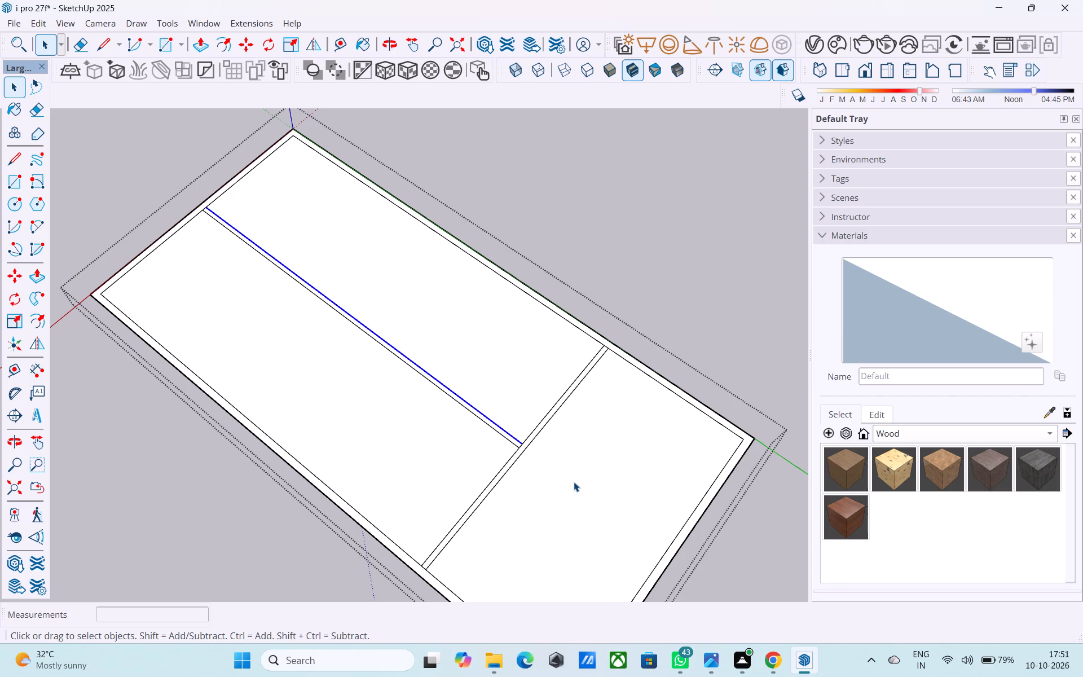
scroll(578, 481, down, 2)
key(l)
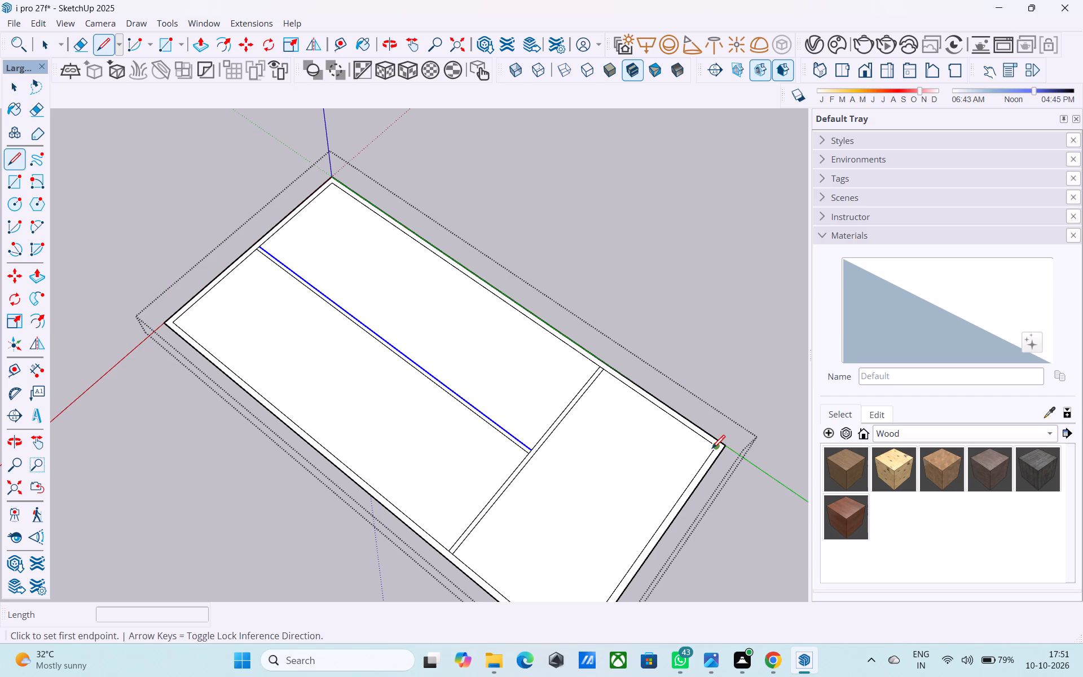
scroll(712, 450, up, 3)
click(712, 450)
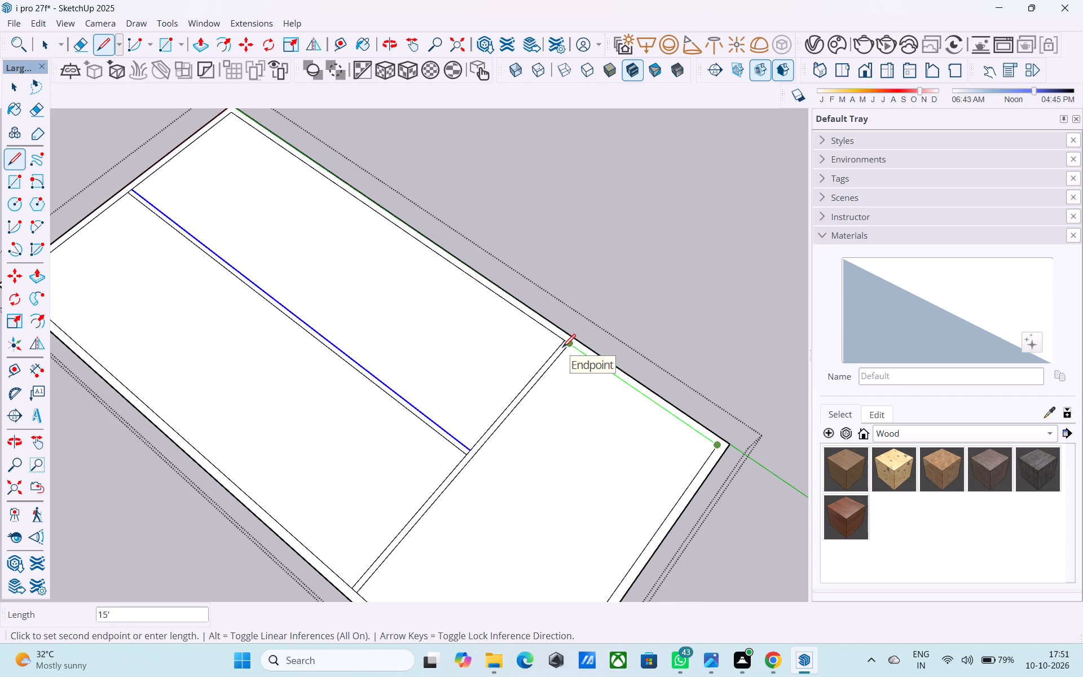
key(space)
Copy the inner short wall edge farthest along the green axis 8' inward along the plan's length.
middle_drag(652, 404, 571, 346)
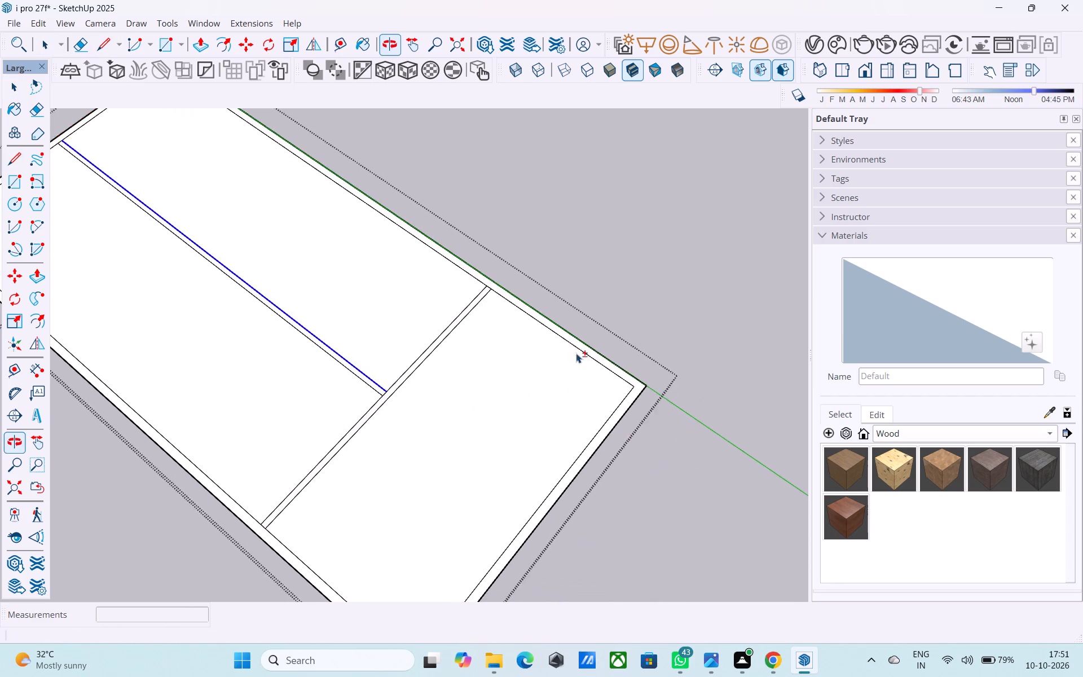
shift+scroll(624, 449, up, 5)
click(600, 402)
key(m)
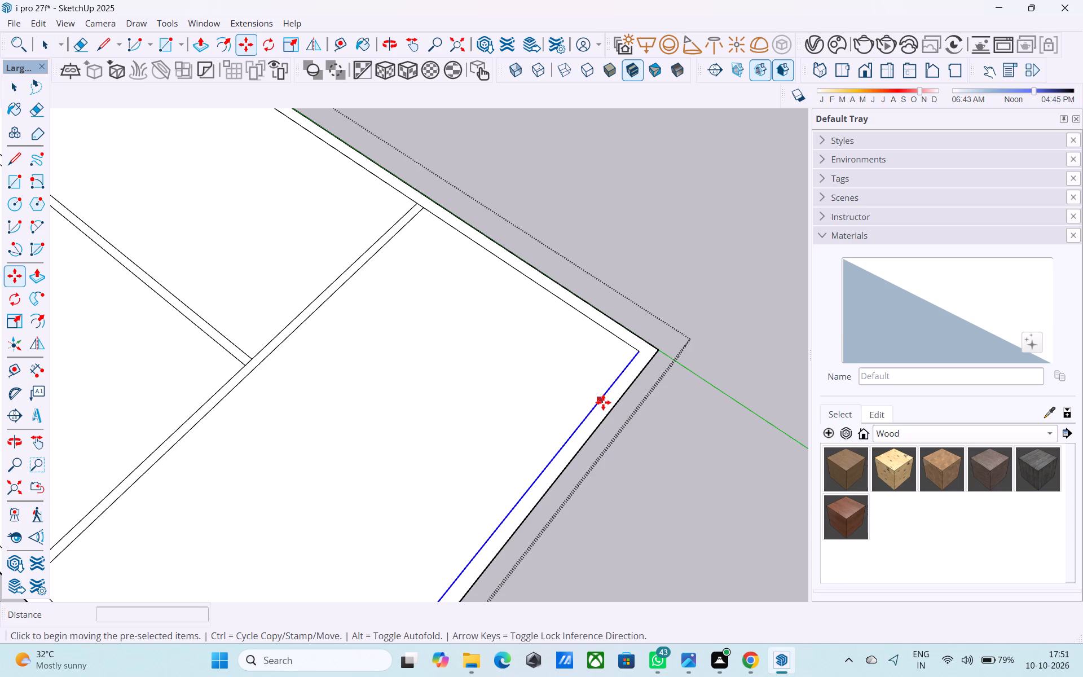
click(642, 357)
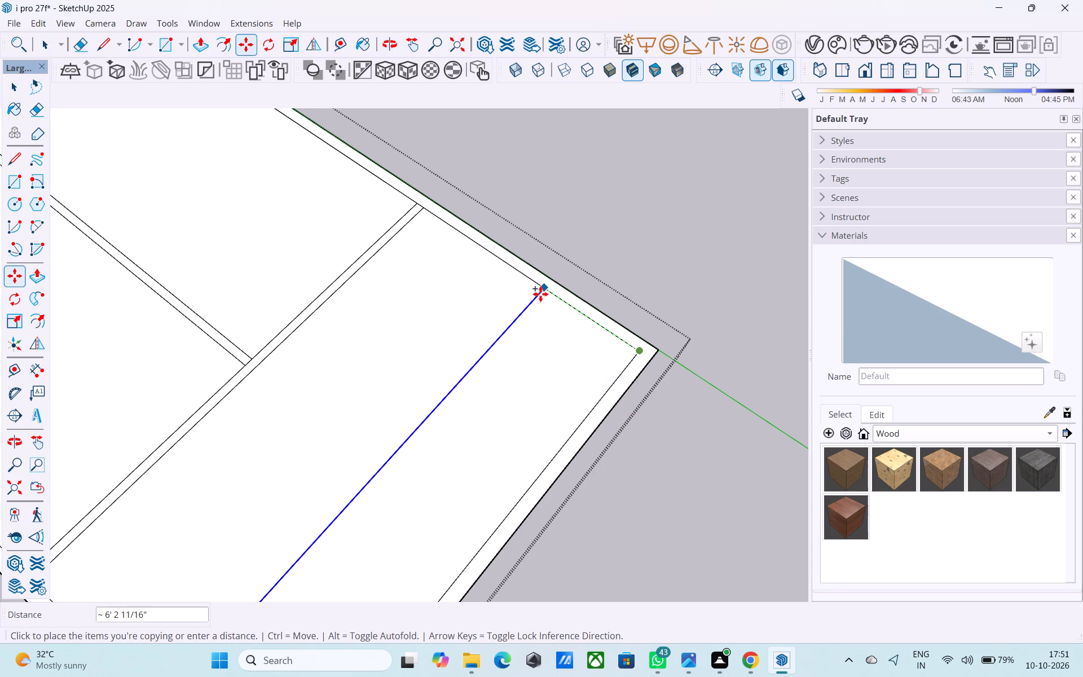
text(8')
key(Return)
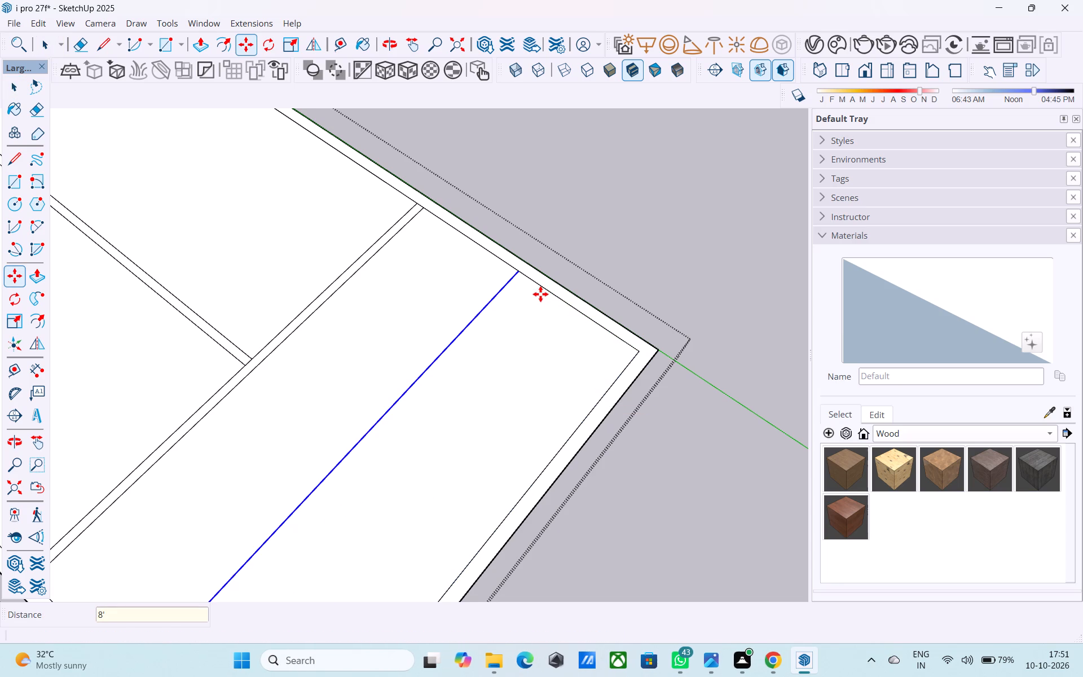
middle_drag(504, 322, 483, 305)
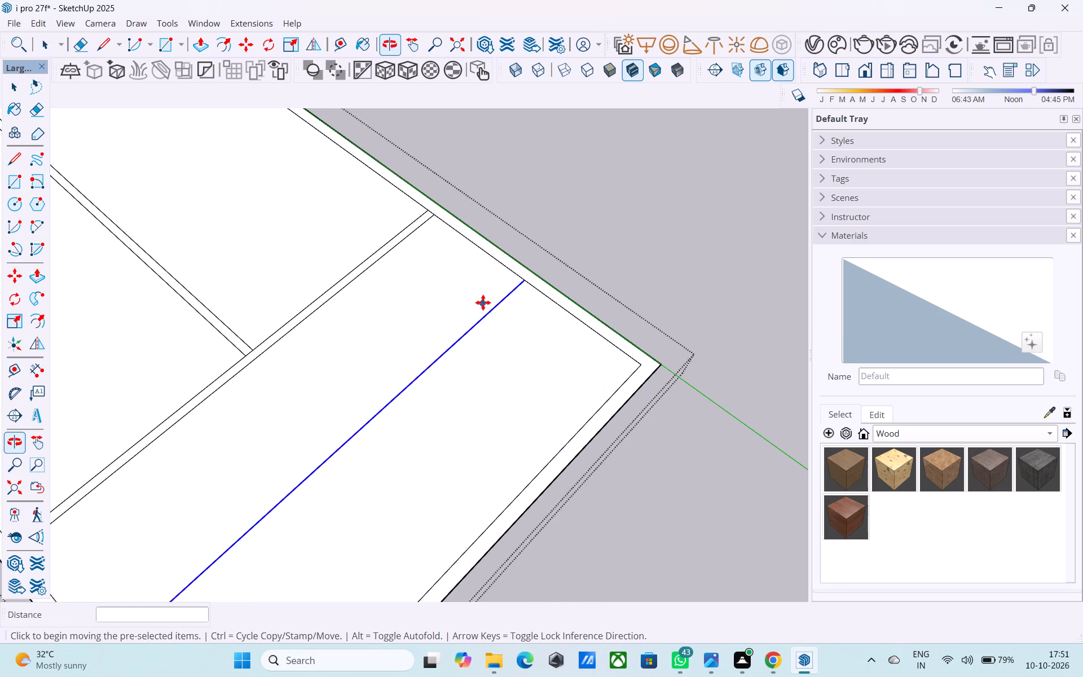
Draw a lengthwise line from the cross partition, in line with the central partition, to the line 8' from the short wall.
scroll(483, 299, up, 2)
key(l)
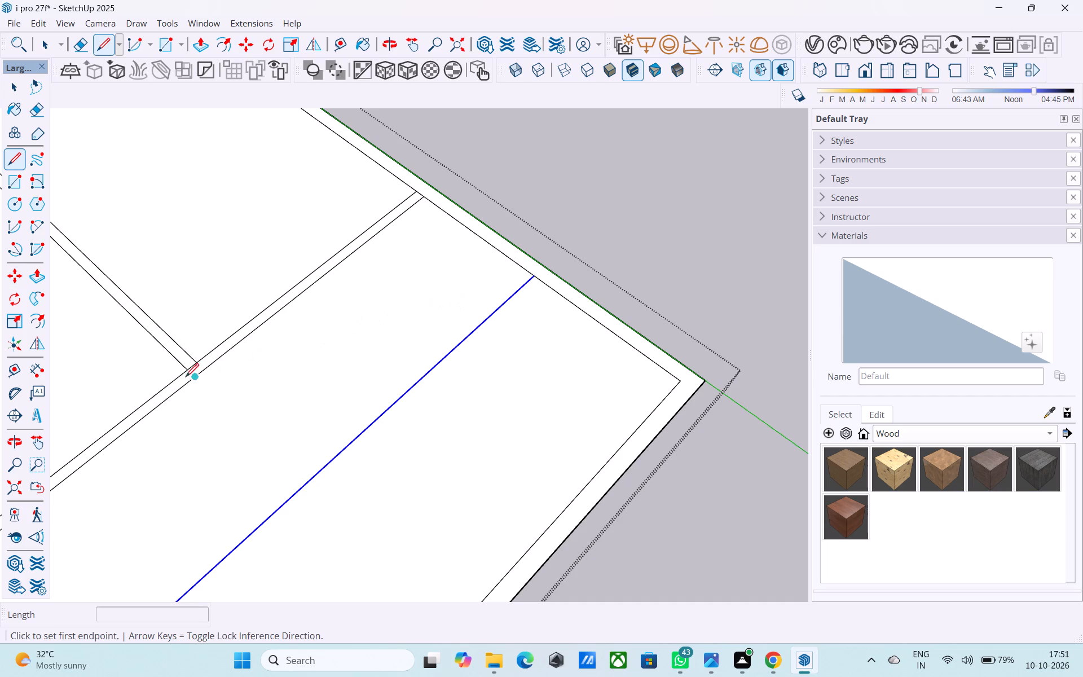
click(184, 376)
click(300, 489)
key(space)
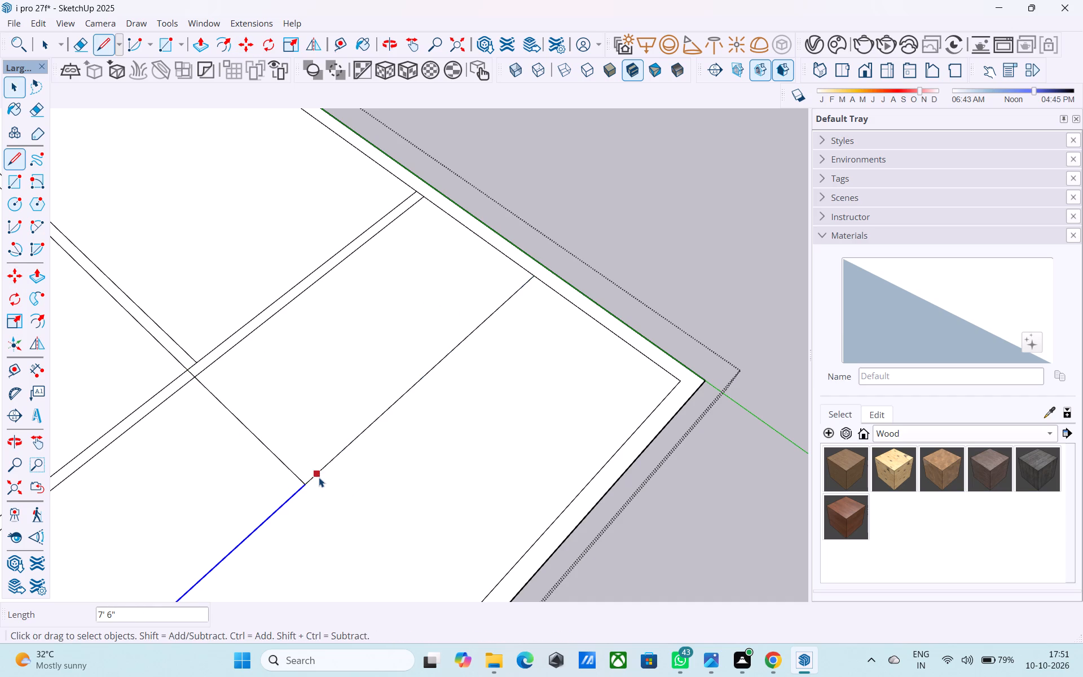
Copy the green-axis-side half of the line 8' from the short wall 6" toward the cross partition.
click(317, 471)
key(m)
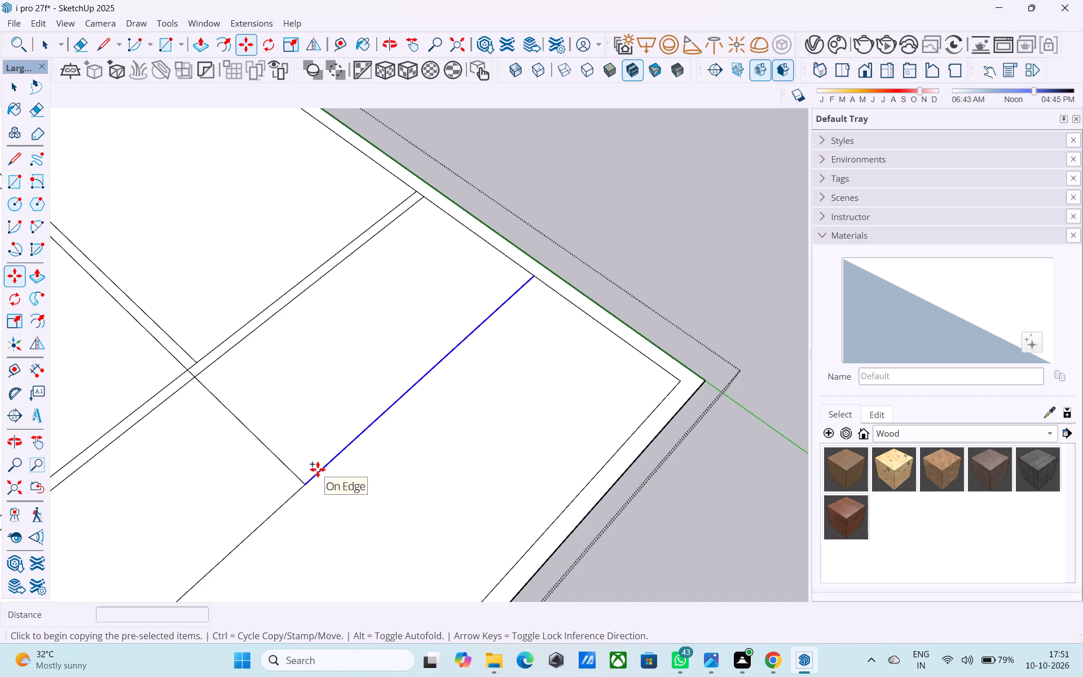
click(307, 480)
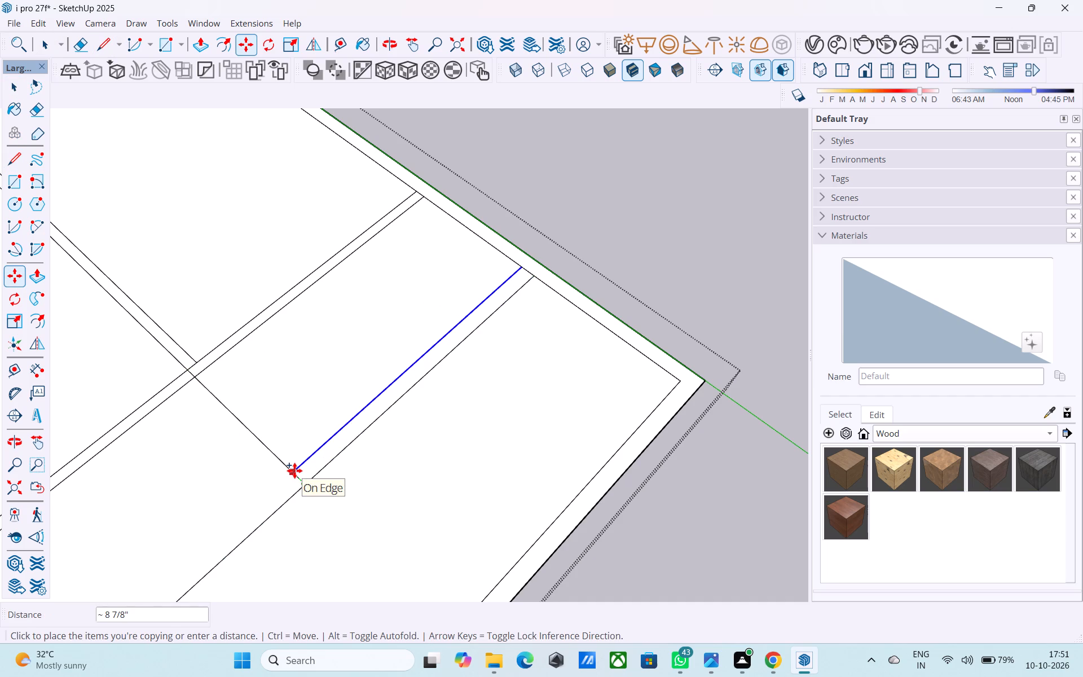
text(6")
key(Return)
key(space)
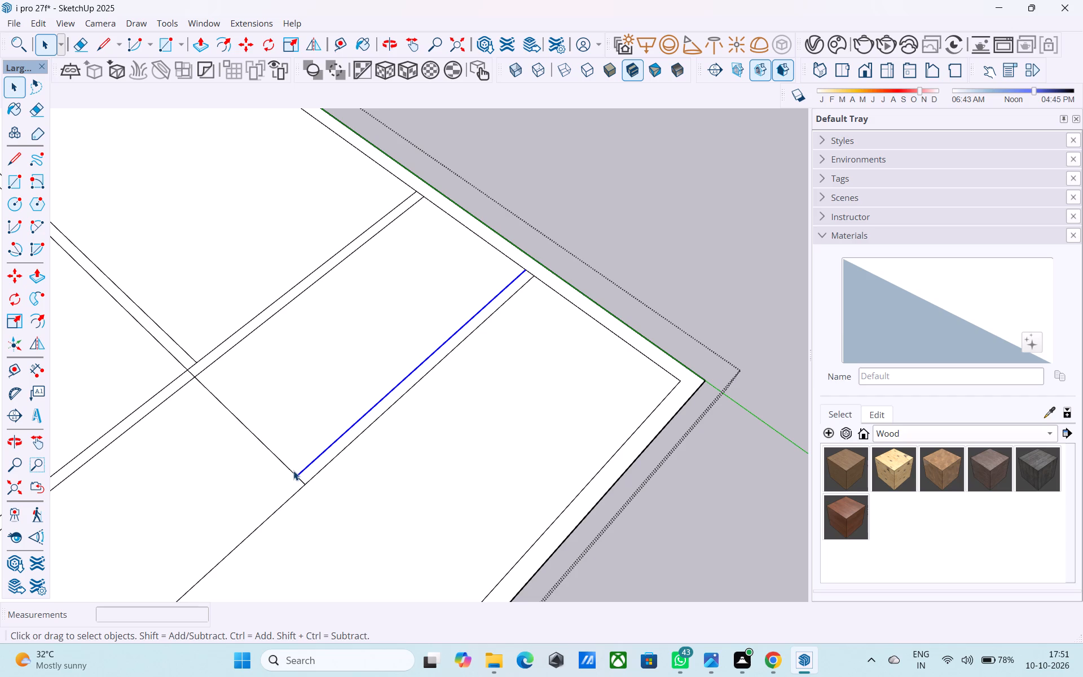
scroll(509, 339, down, 4)
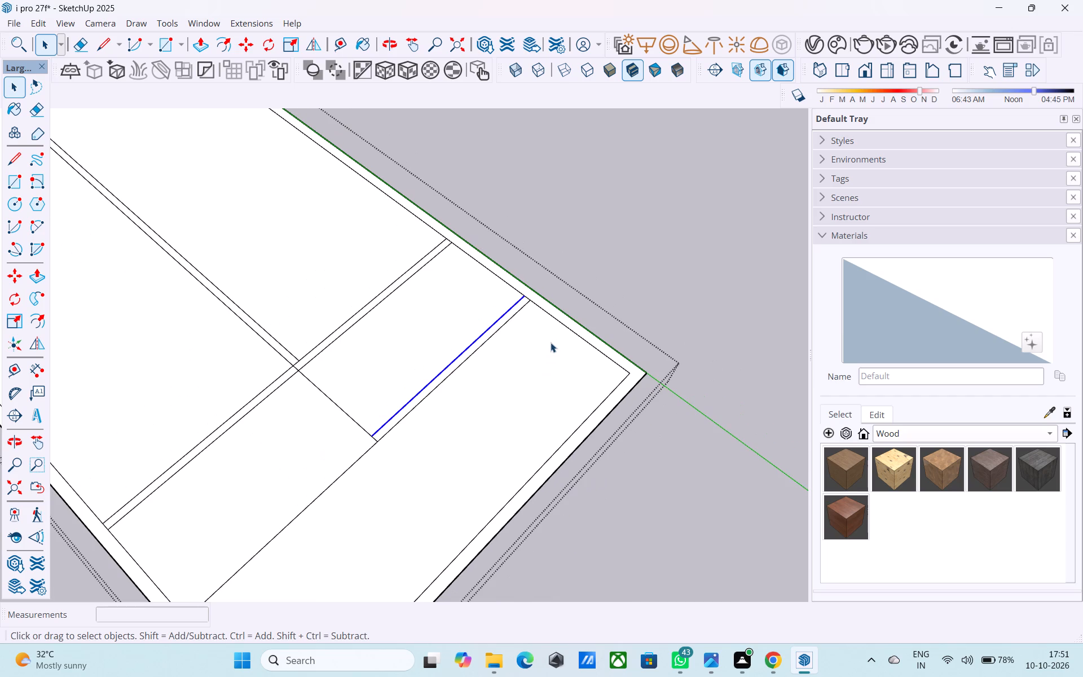
Draw a 9" line across the green-axis outer wall, from the end of the line 8' from the short wall.
key(l)
scroll(545, 320, up, 2)
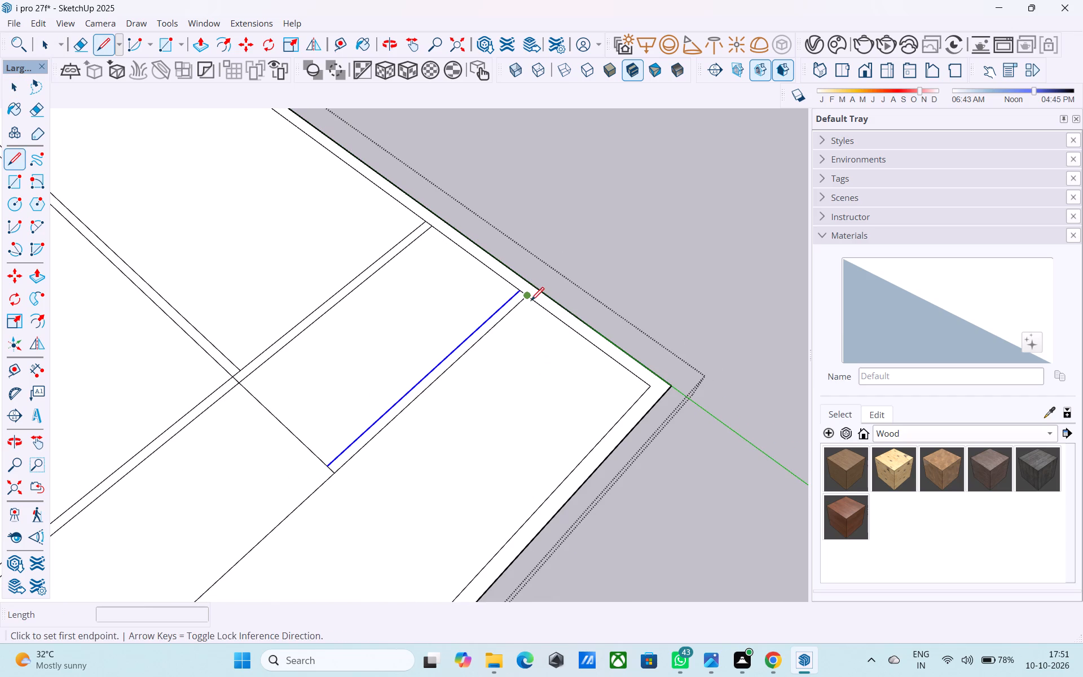
click(531, 302)
scroll(536, 291, up, 5)
click(536, 291)
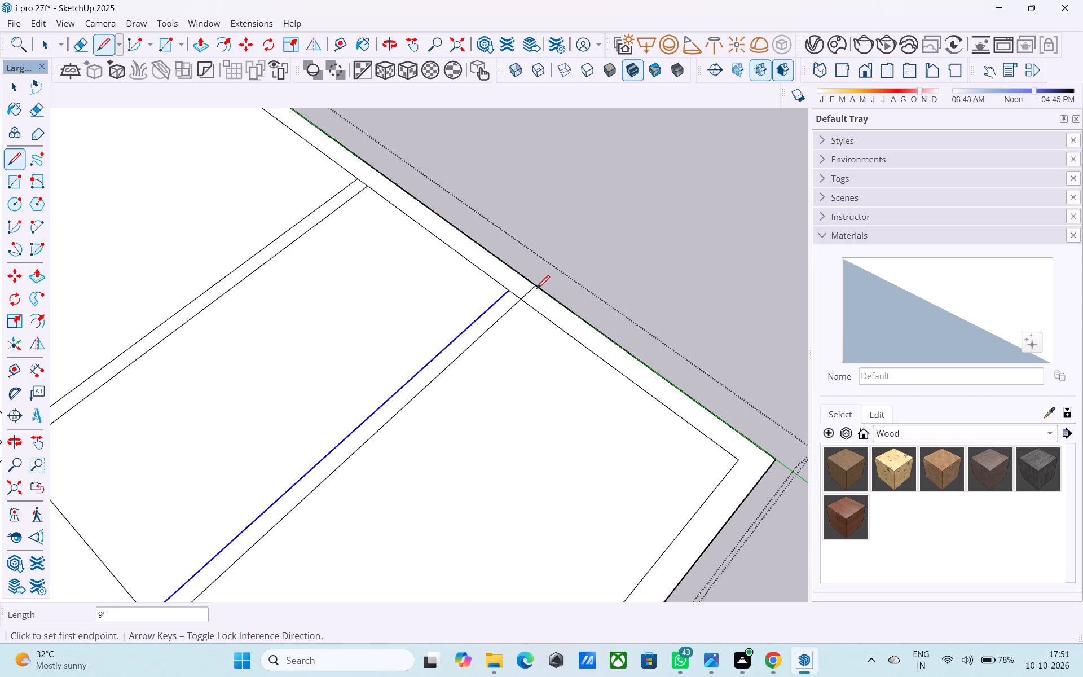
Erase the short inner-wall segments closing the ends of both 6" cross partitions at the wall along the green axis.
key(e)
scroll(523, 291, up, 4)
click(512, 295)
scroll(573, 299, down, 7)
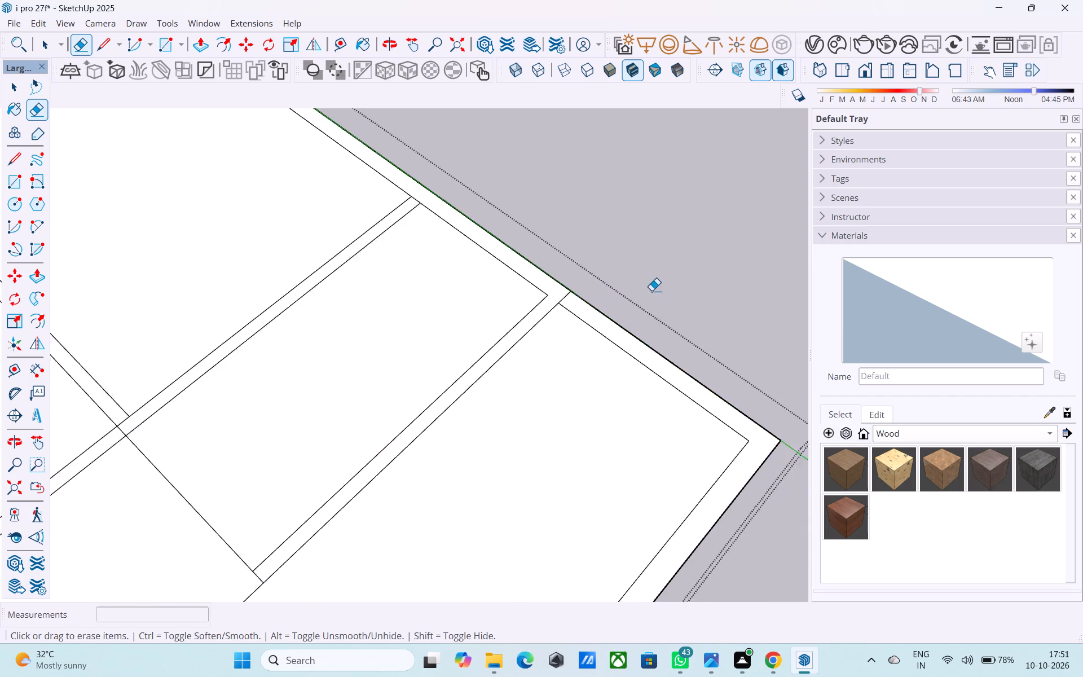
scroll(651, 291, down, 11)
middle_drag(519, 481, 440, 441)
scroll(473, 400, up, 1)
shift+middle_drag(481, 387, 467, 407)
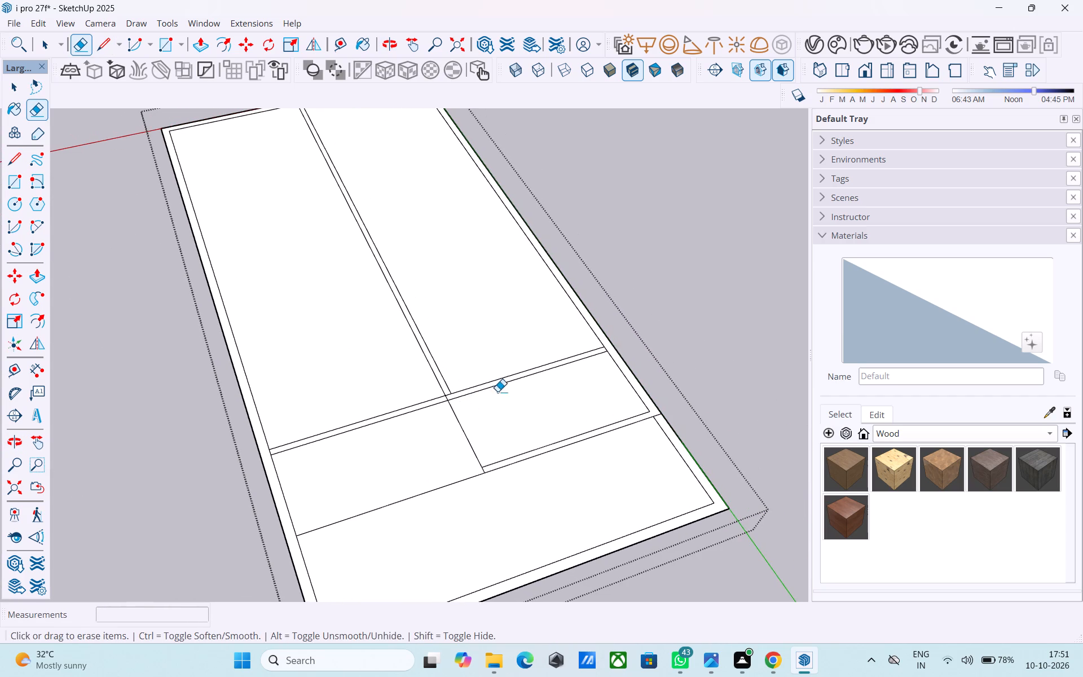
scroll(614, 357, up, 7)
click(594, 343)
scroll(606, 347, down, 4)
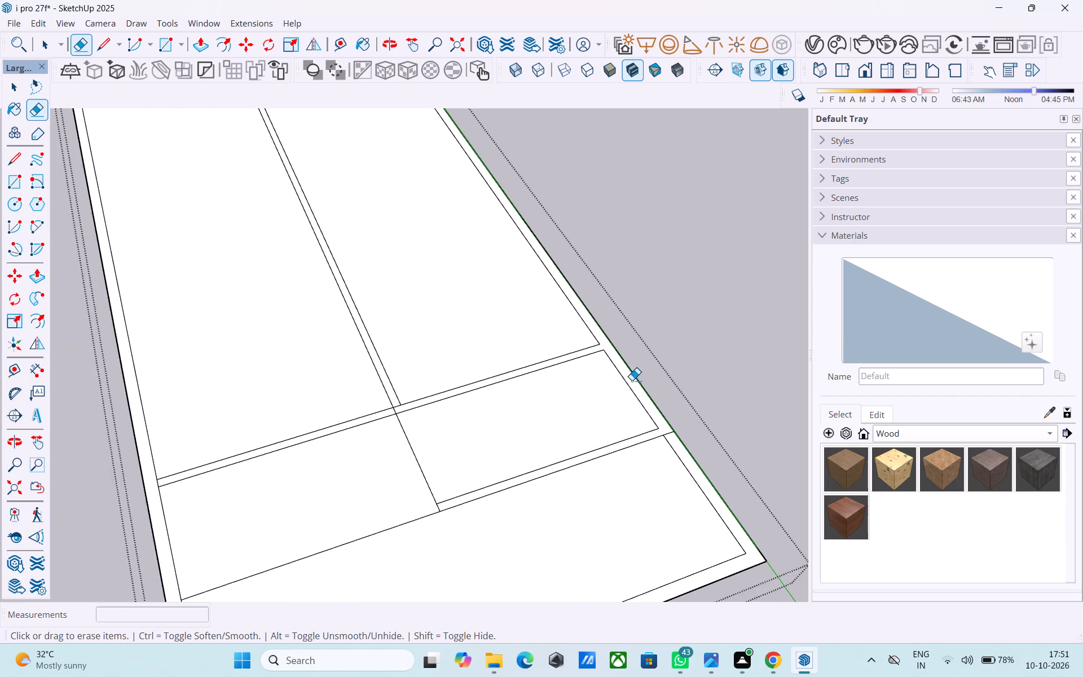
Erase the short inner-wall segment closing the end of the central lengthwise partition at the wall along the red axis.
scroll(632, 380, down, 5)
middle_drag(345, 431, 315, 508)
shift+middle_drag(315, 505, 306, 469)
shift+middle_drag(363, 349, 368, 492)
scroll(275, 241, up, 9)
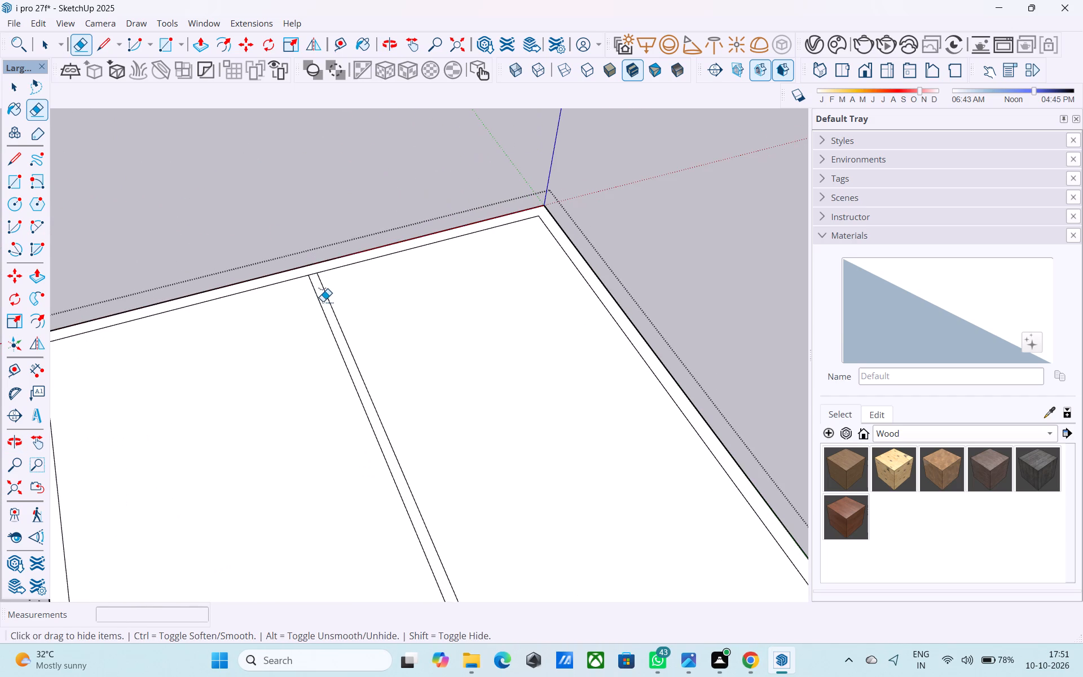
shift+click(314, 275)
shift+scroll(328, 288, down, 11)
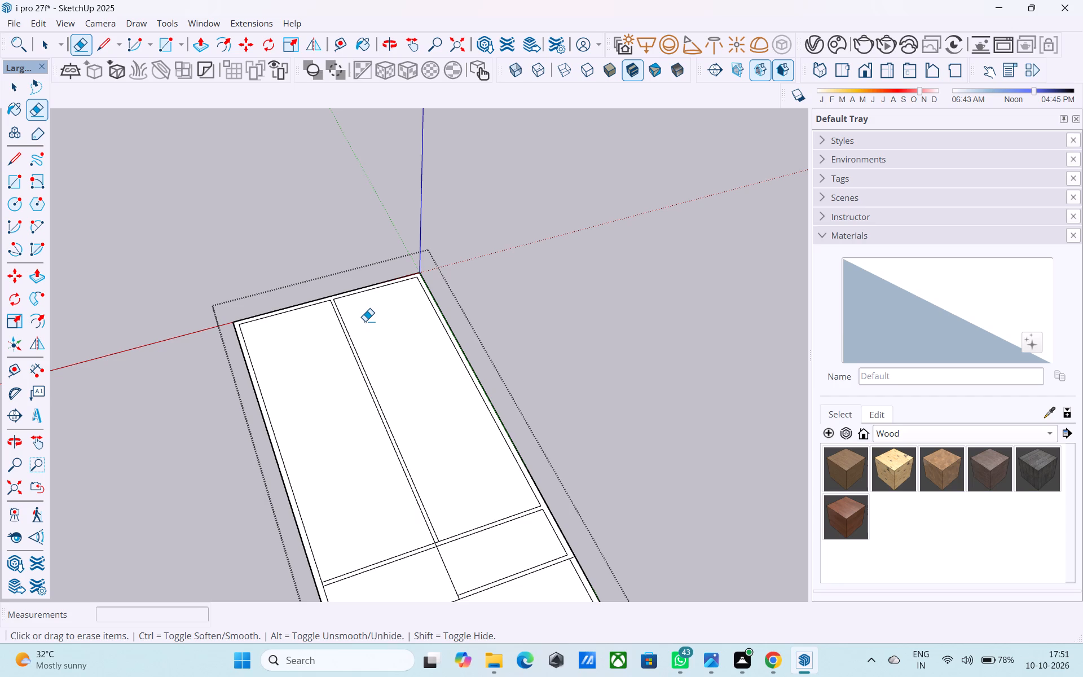
Draw lines from the midpoints of both central lengthwise partition edges, parallel to the red axis, across to the inner faces of the long outer walls.
scroll(365, 321, down, 5)
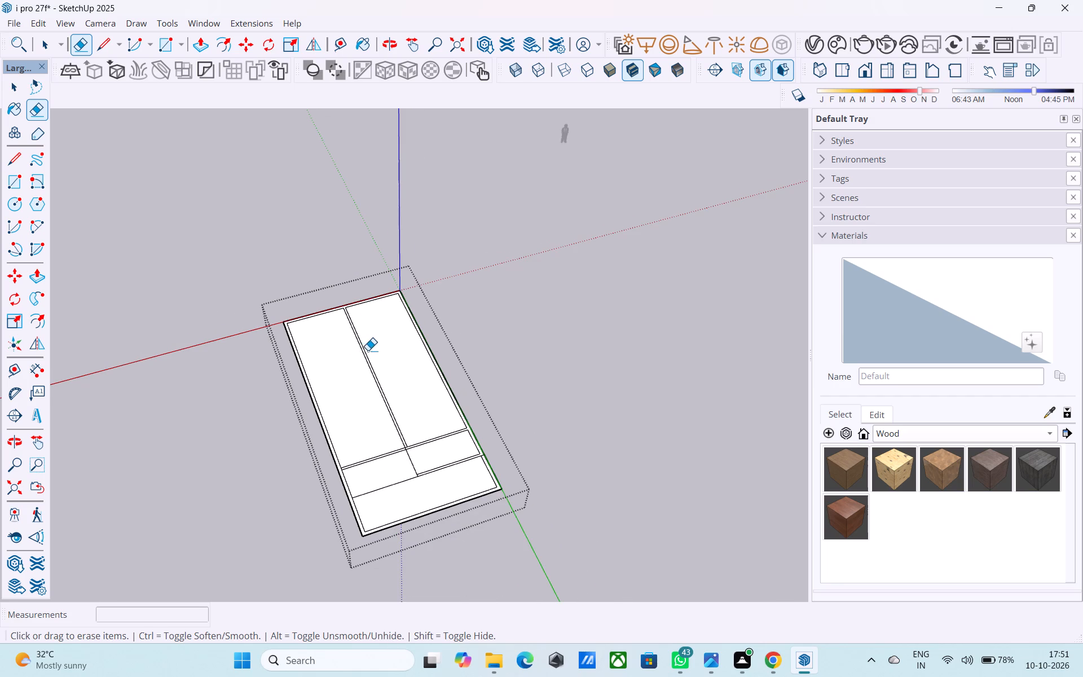
key(l)
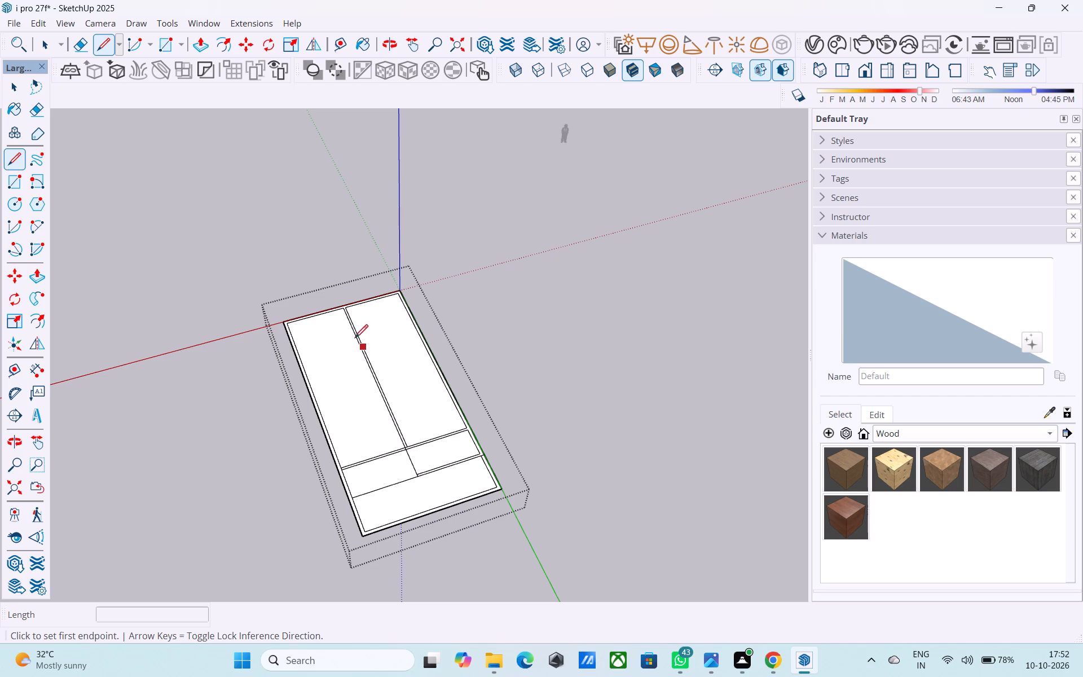
scroll(375, 372, up, 7)
middle_drag(380, 372, 372, 374)
scroll(372, 374, up, 2)
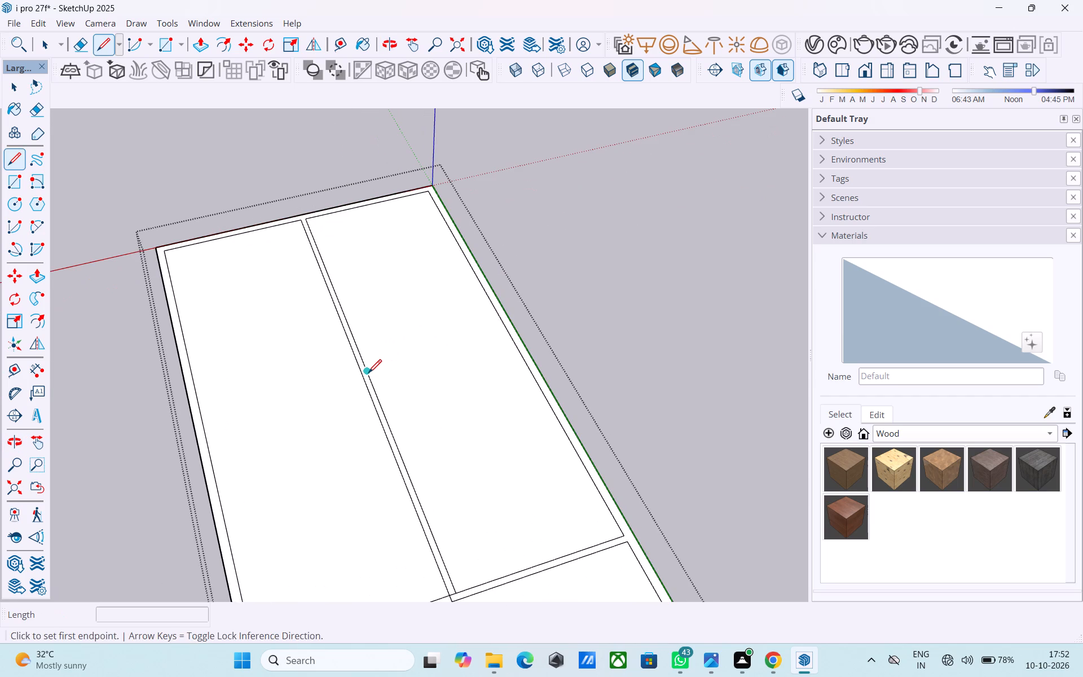
click(368, 374)
click(512, 337)
click(359, 375)
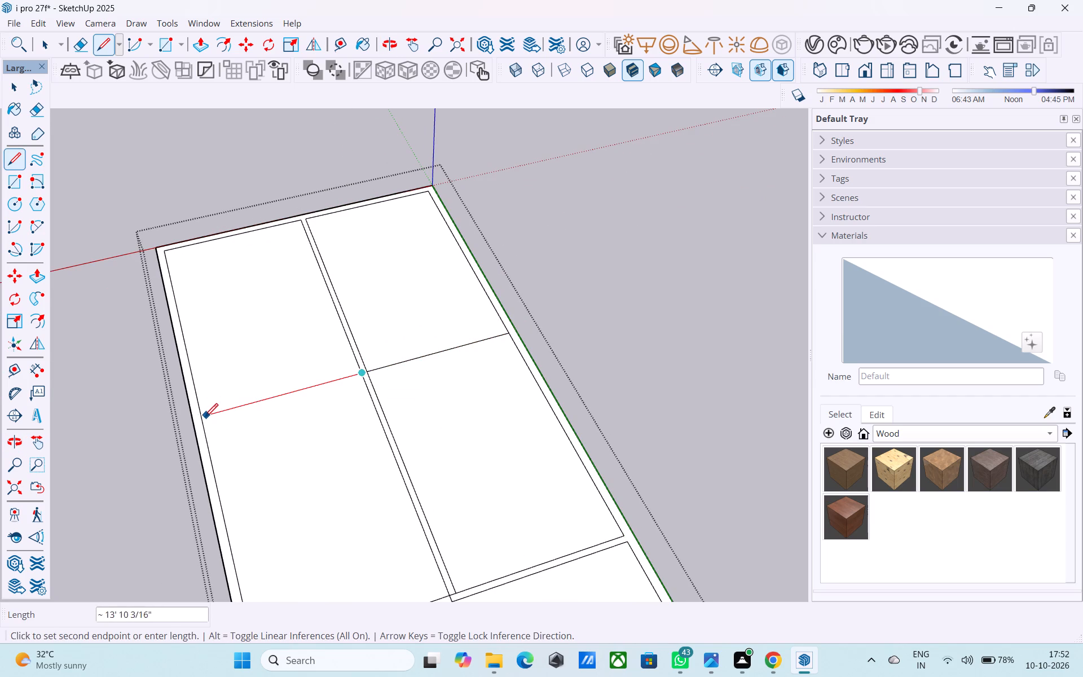
click(205, 418)
key(space)
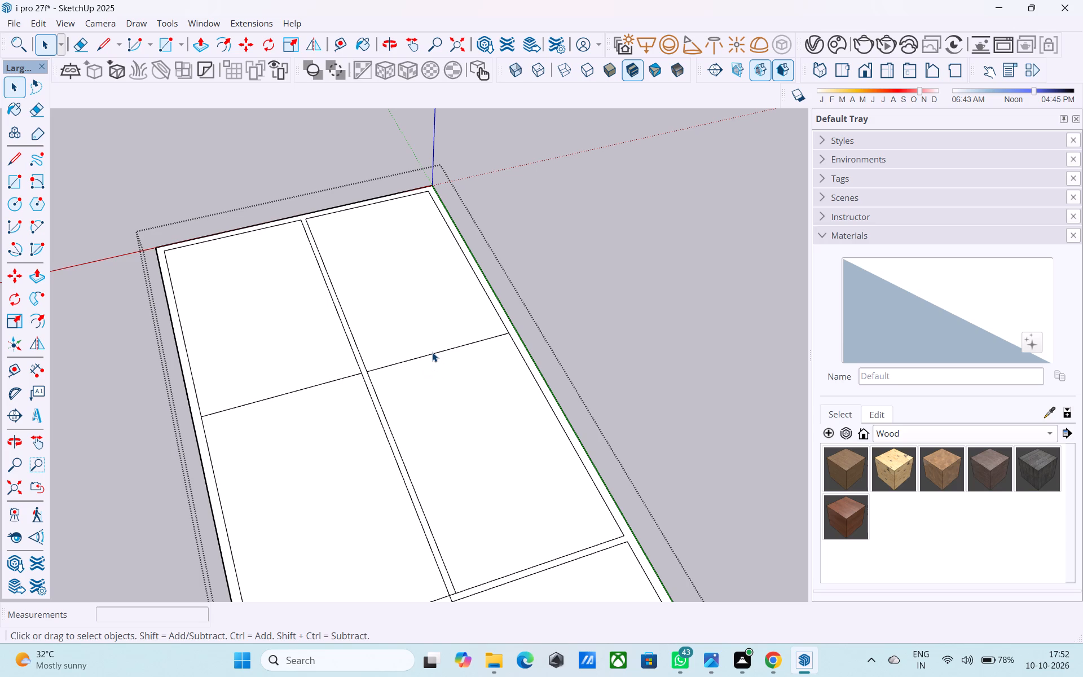
Copy both new cross lines 6" toward the wall along the red axis to form a second full-width cross partition.
click(432, 352)
key(m)
scroll(318, 361, up, 4)
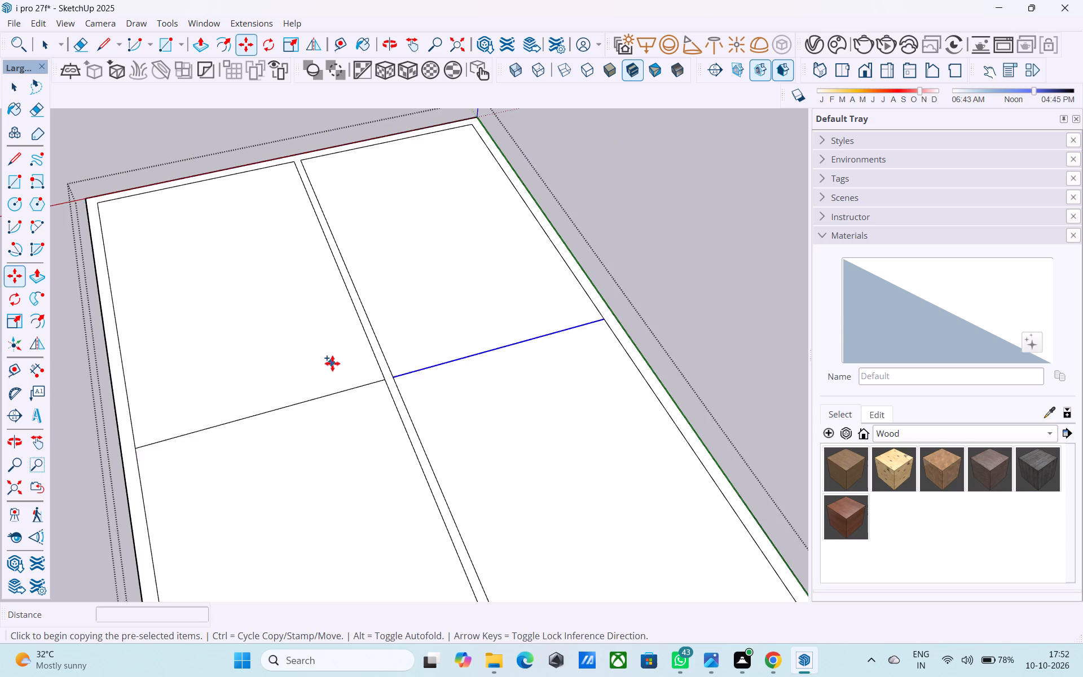
scroll(332, 363, up, 2)
click(403, 380)
click(398, 366)
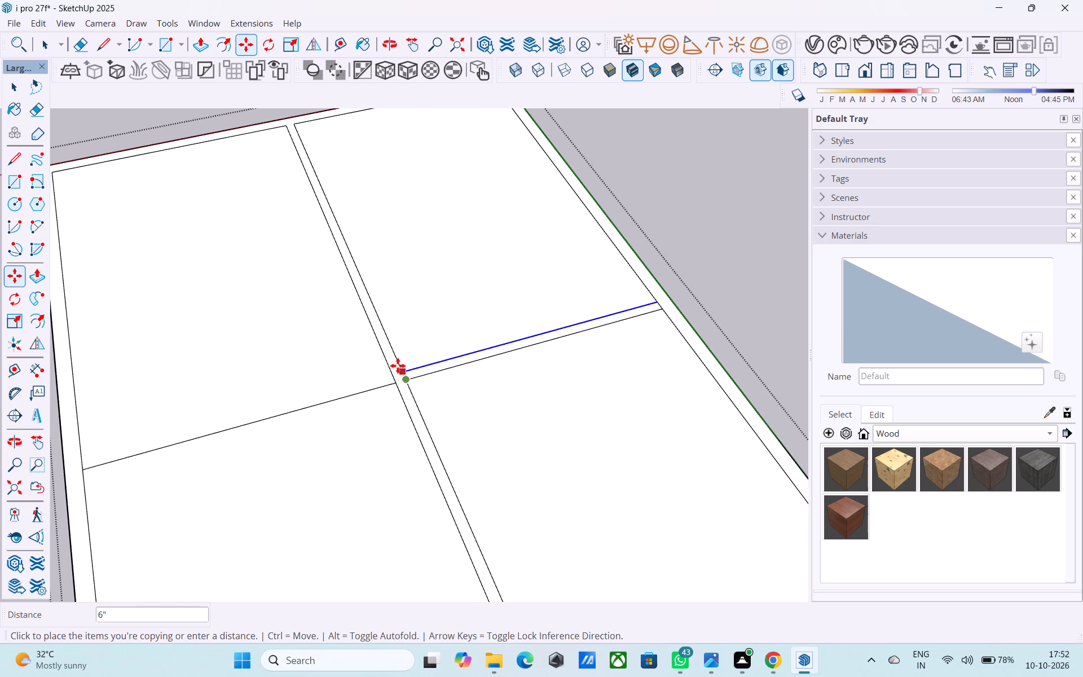
key(space)
click(388, 384)
key(m)
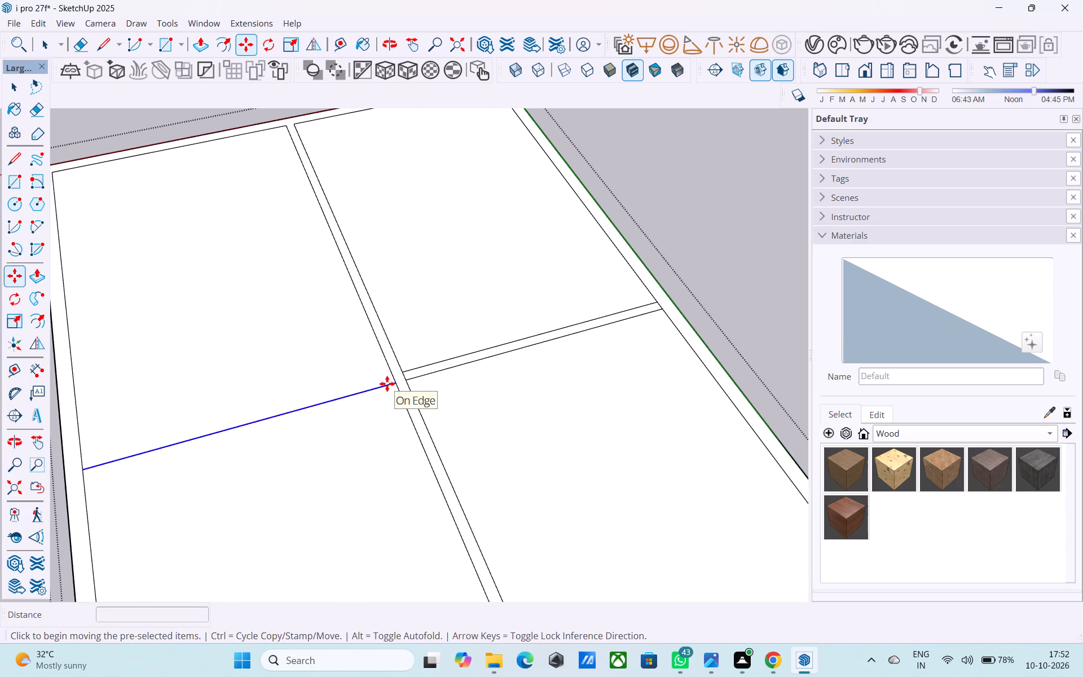
click(395, 384)
click(395, 372)
scroll(369, 365, down, 8)
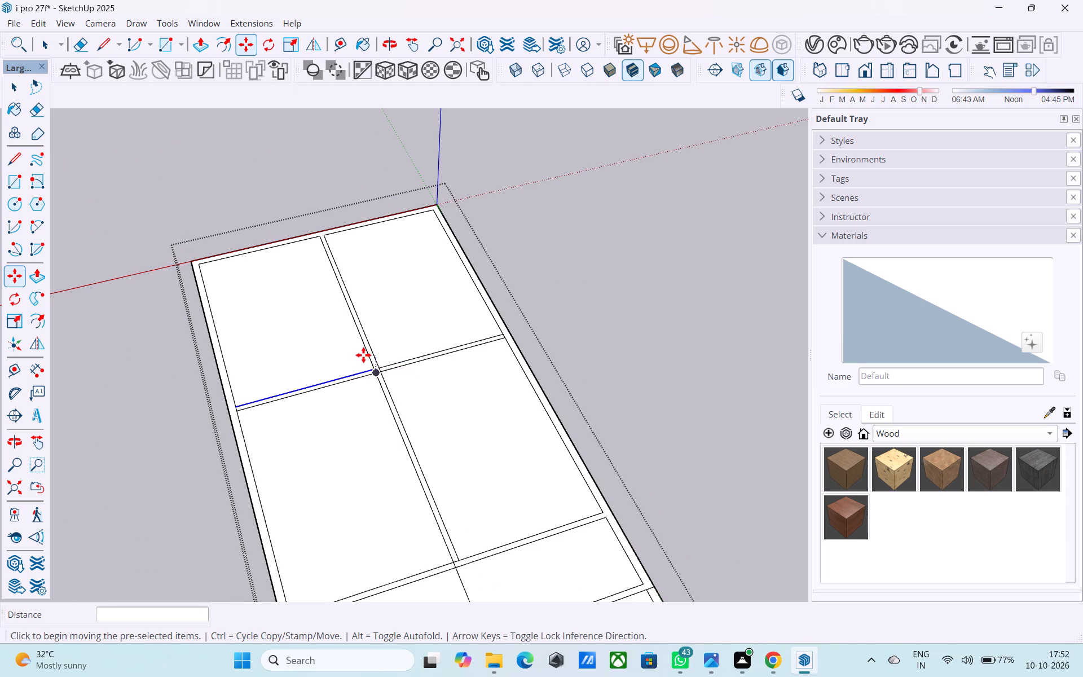
scroll(363, 355, down, 5)
middle_drag(363, 355, 344, 358)
scroll(356, 362, up, 3)
scroll(359, 363, down, 1)
key(space)
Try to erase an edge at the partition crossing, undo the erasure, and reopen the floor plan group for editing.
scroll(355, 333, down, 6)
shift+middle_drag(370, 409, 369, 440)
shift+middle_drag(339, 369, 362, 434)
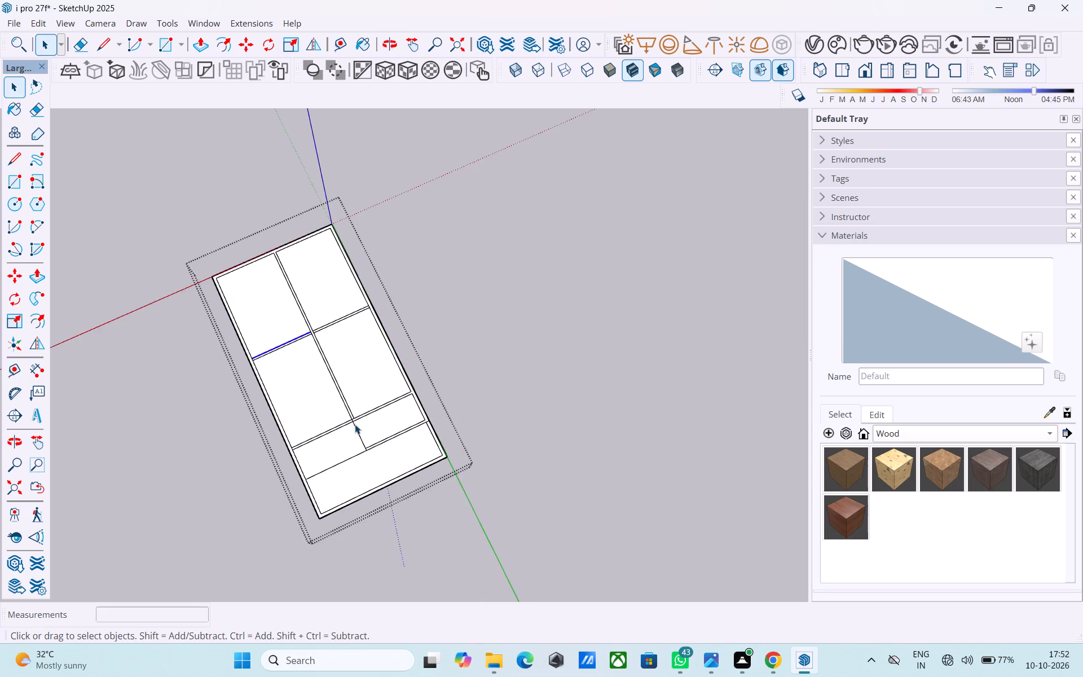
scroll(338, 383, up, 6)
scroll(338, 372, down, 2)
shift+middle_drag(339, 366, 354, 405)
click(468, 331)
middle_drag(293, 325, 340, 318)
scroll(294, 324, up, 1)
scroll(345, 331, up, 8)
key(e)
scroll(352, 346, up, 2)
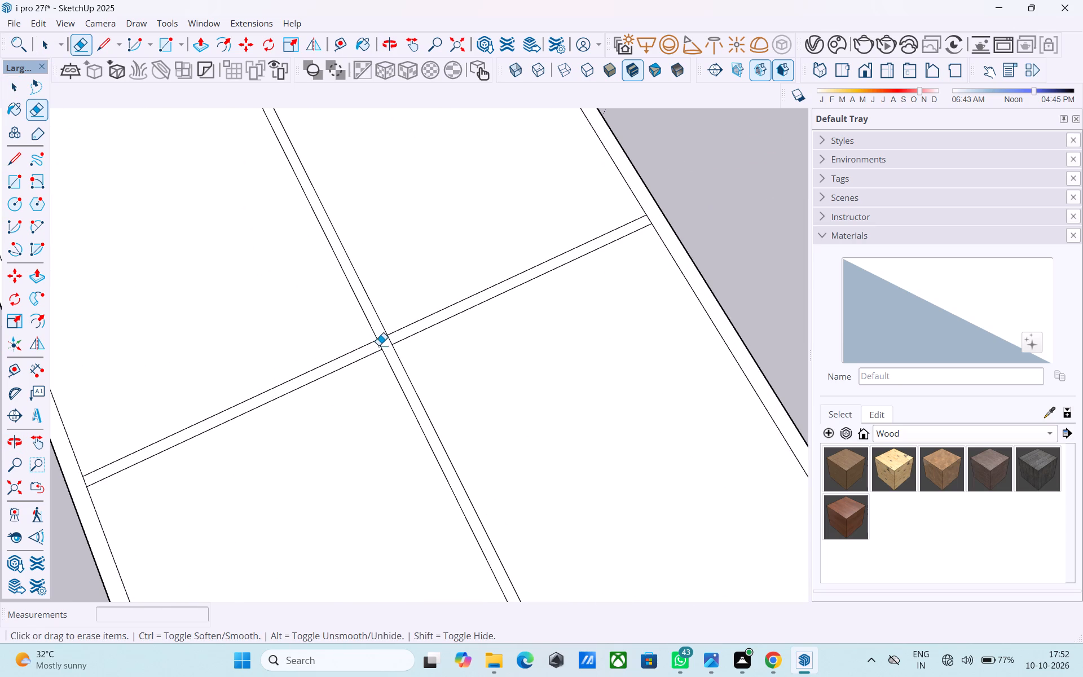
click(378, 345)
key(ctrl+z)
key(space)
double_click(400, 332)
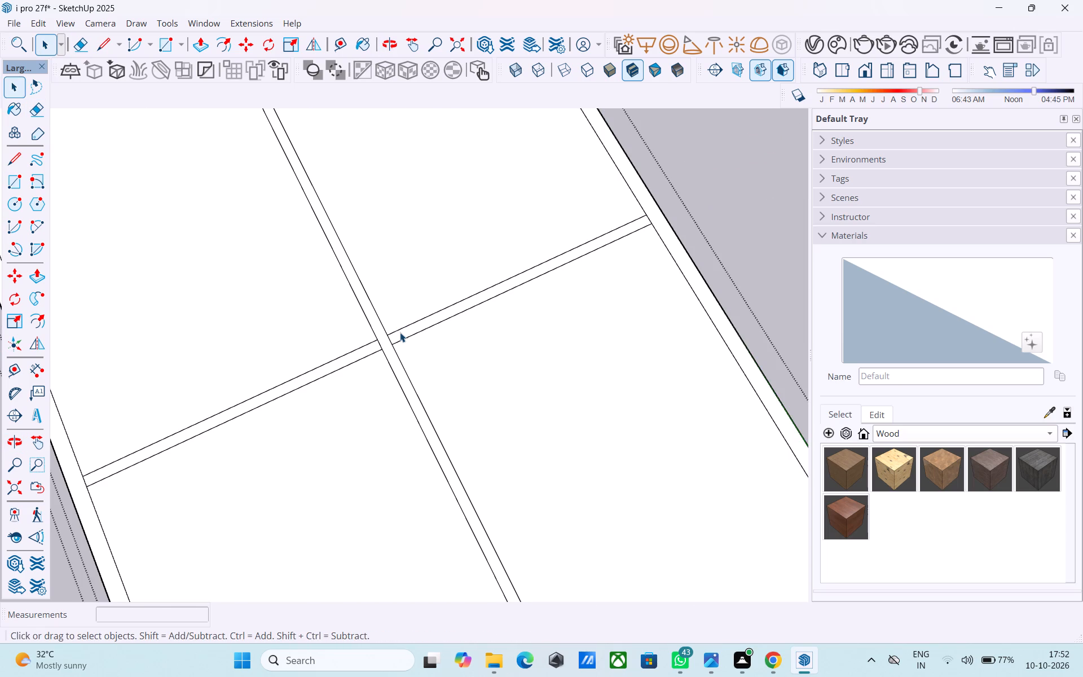
Erase the two short central-partition segments inside its crossing with the new cross partition.
scroll(398, 331, up, 3)
key(e)
click(385, 343)
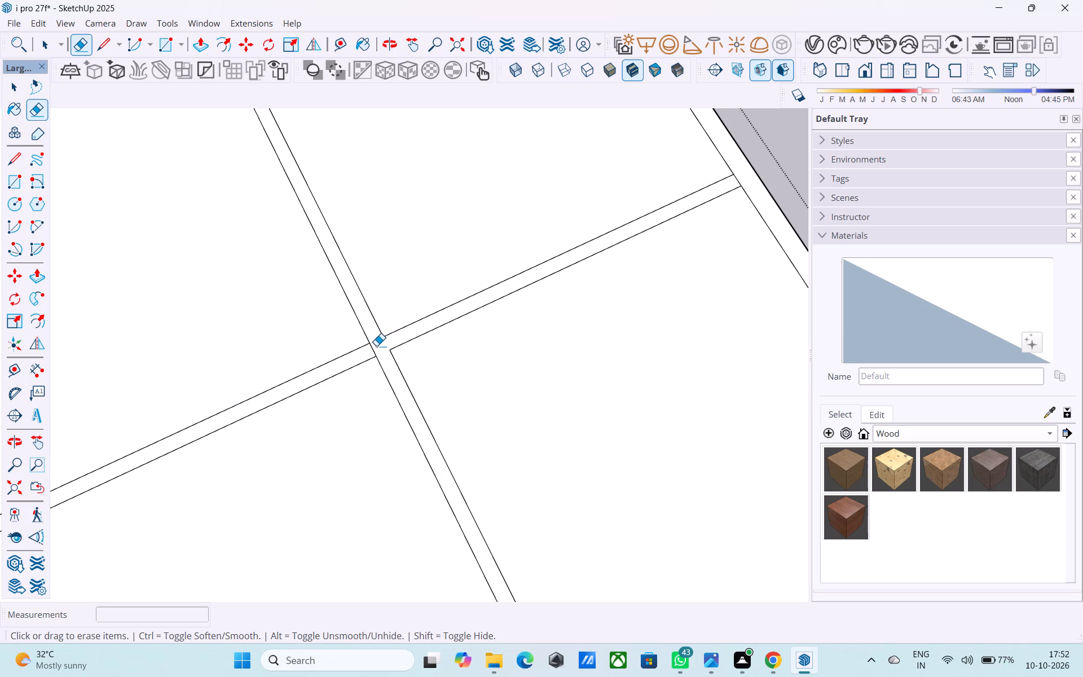
click(374, 348)
Erase the short inner-wall segments closing both ends of the new cross partition and the next partition's end at the wall opposite the green axis.
scroll(385, 346, down, 9)
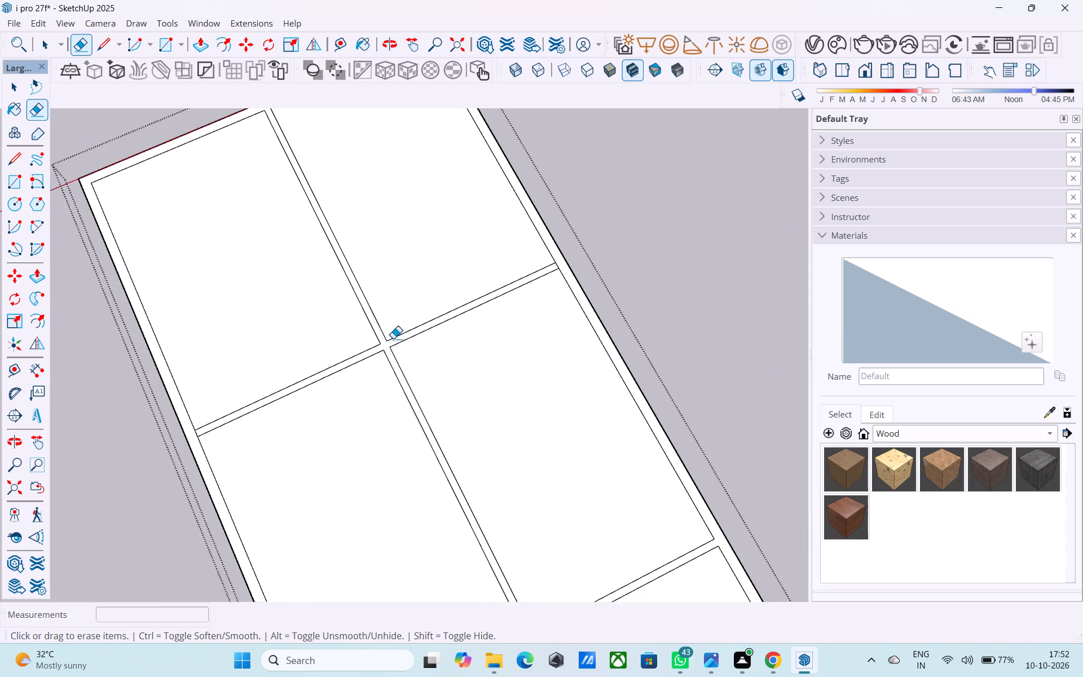
scroll(561, 260, up, 9)
click(534, 282)
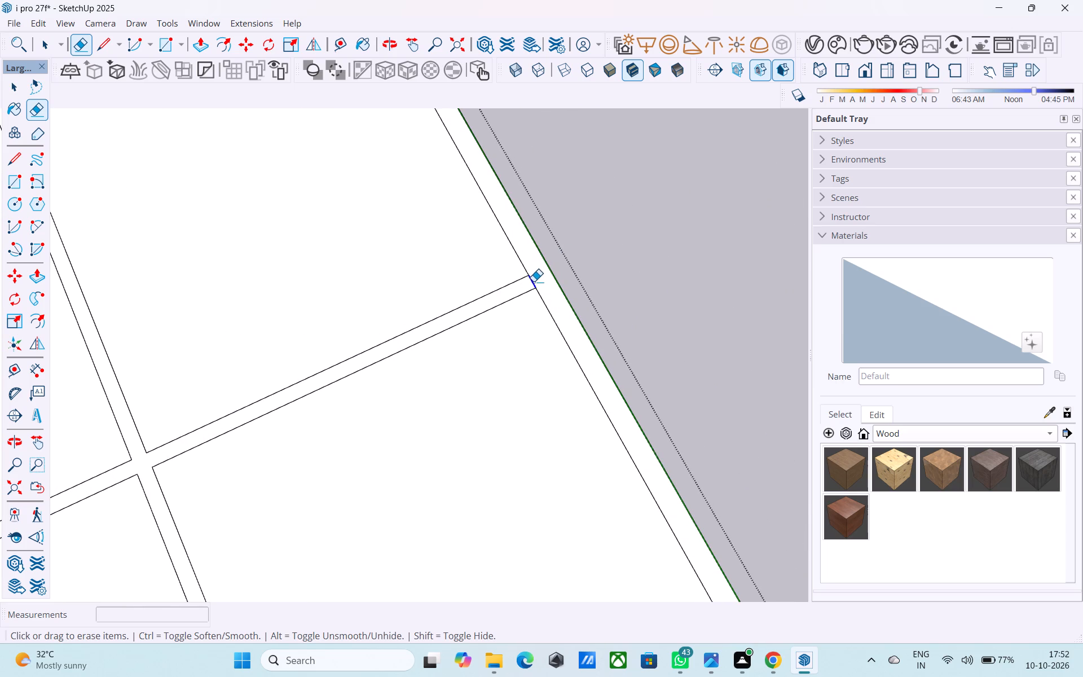
scroll(558, 276, down, 13)
scroll(258, 442, up, 12)
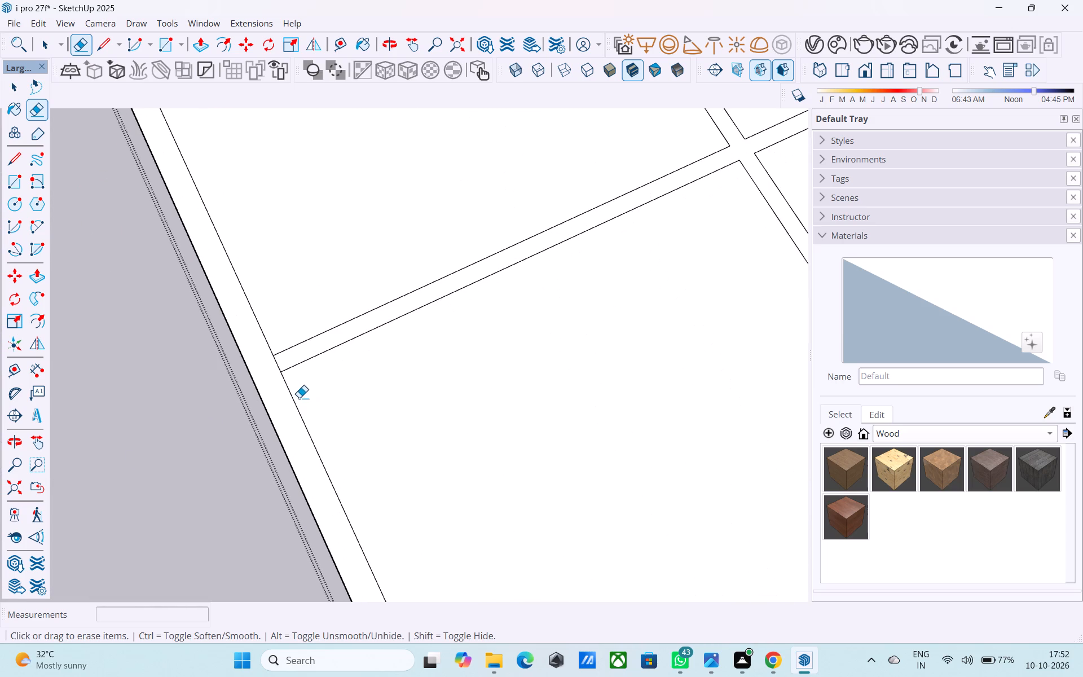
click(277, 367)
scroll(194, 354, down, 19)
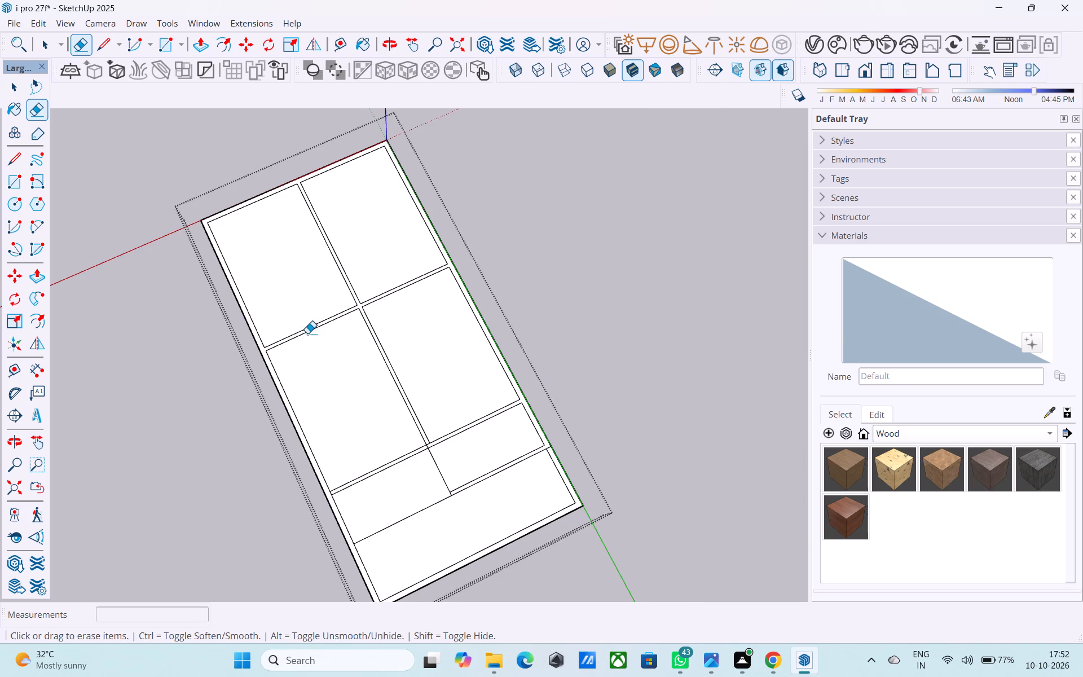
scroll(308, 344, up, 1)
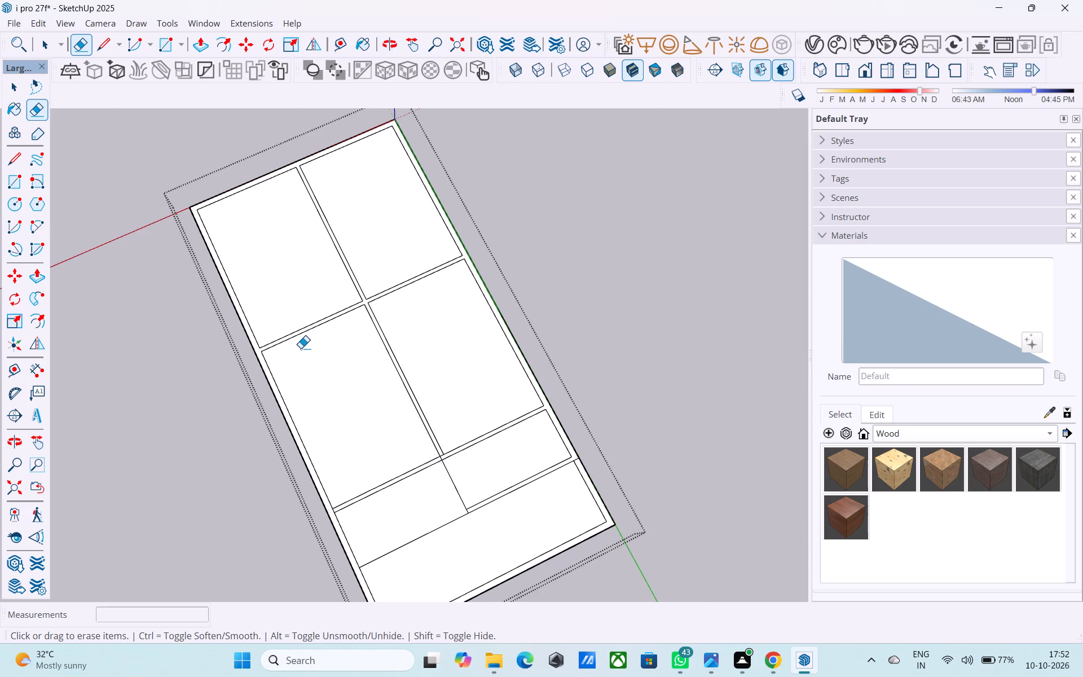
scroll(356, 517, up, 14)
click(305, 500)
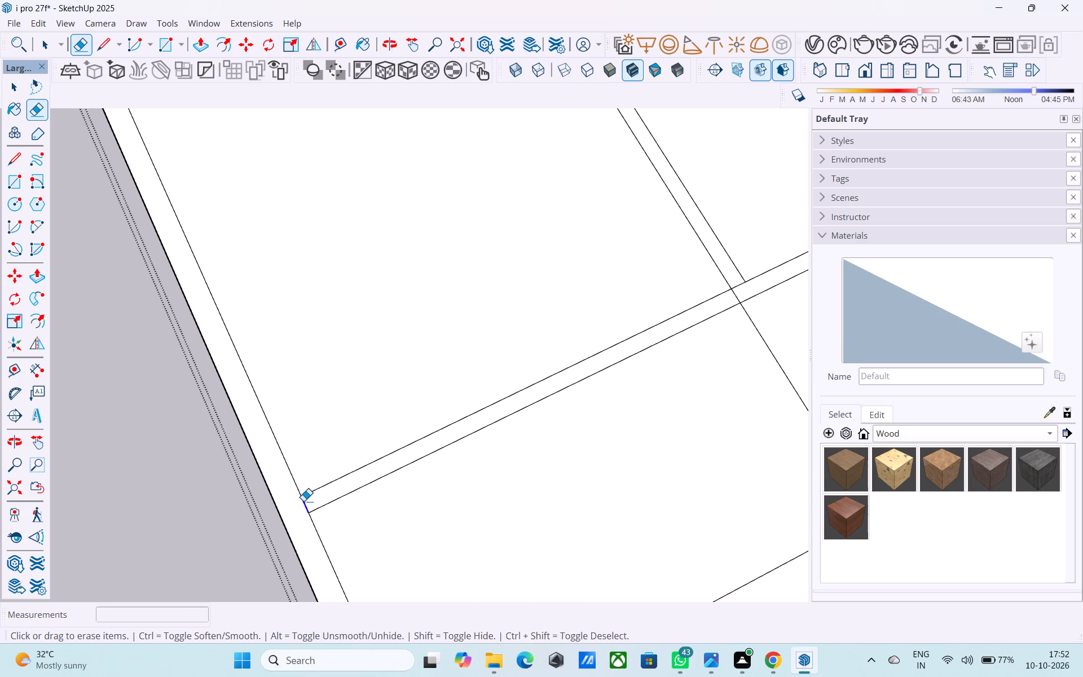
Draw a 9" line across the outer wall opposite the green axis, from the end of the line 8' from the short wall.
scroll(259, 447, down, 14)
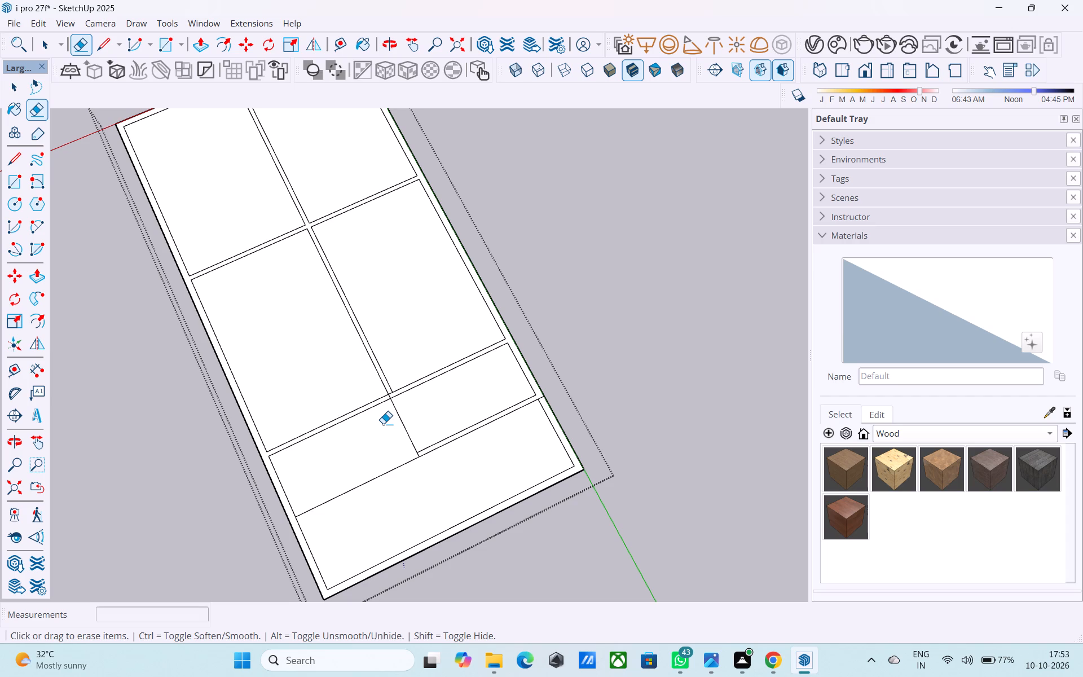
scroll(383, 423, down, 2)
middle_drag(383, 423, 309, 405)
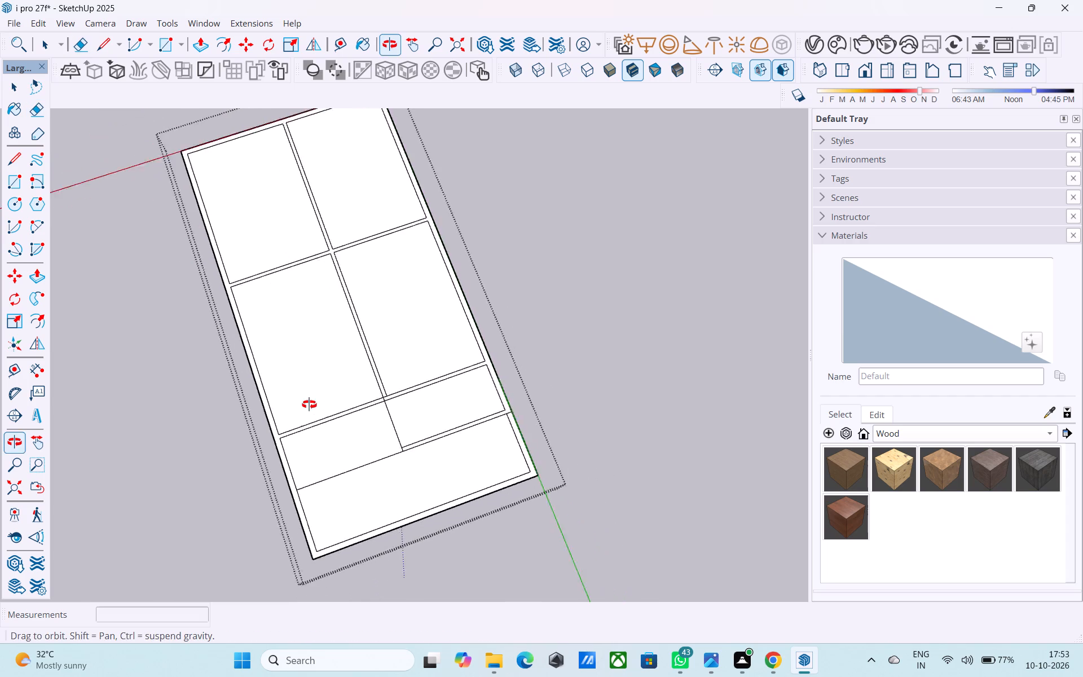
middle_drag(309, 405, 308, 404)
scroll(337, 393, up, 3)
scroll(344, 392, down, 7)
middle_drag(361, 419, 338, 437)
scroll(424, 451, up, 6)
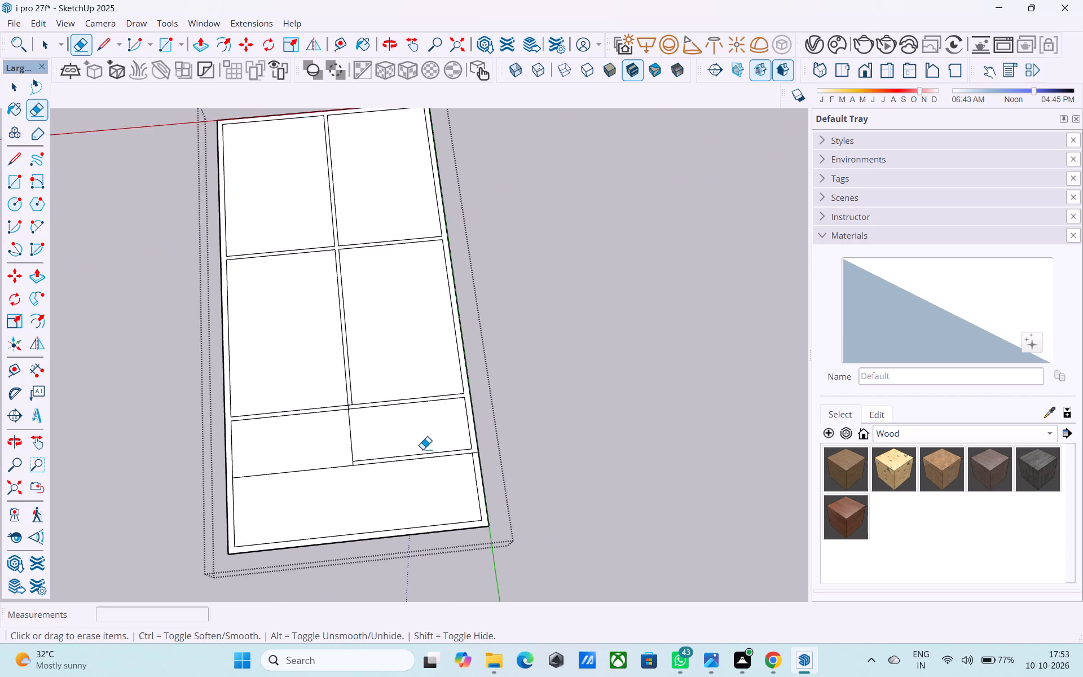
middle_drag(359, 445, 387, 439)
scroll(443, 427, up, 7)
scroll(463, 423, down, 4)
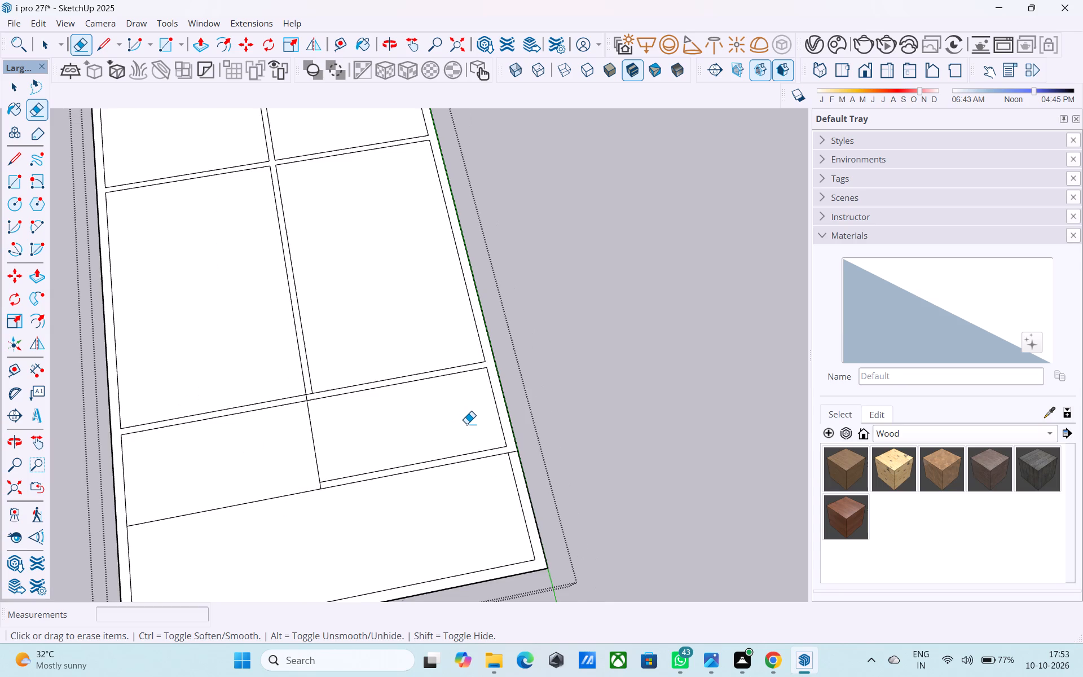
key(l)
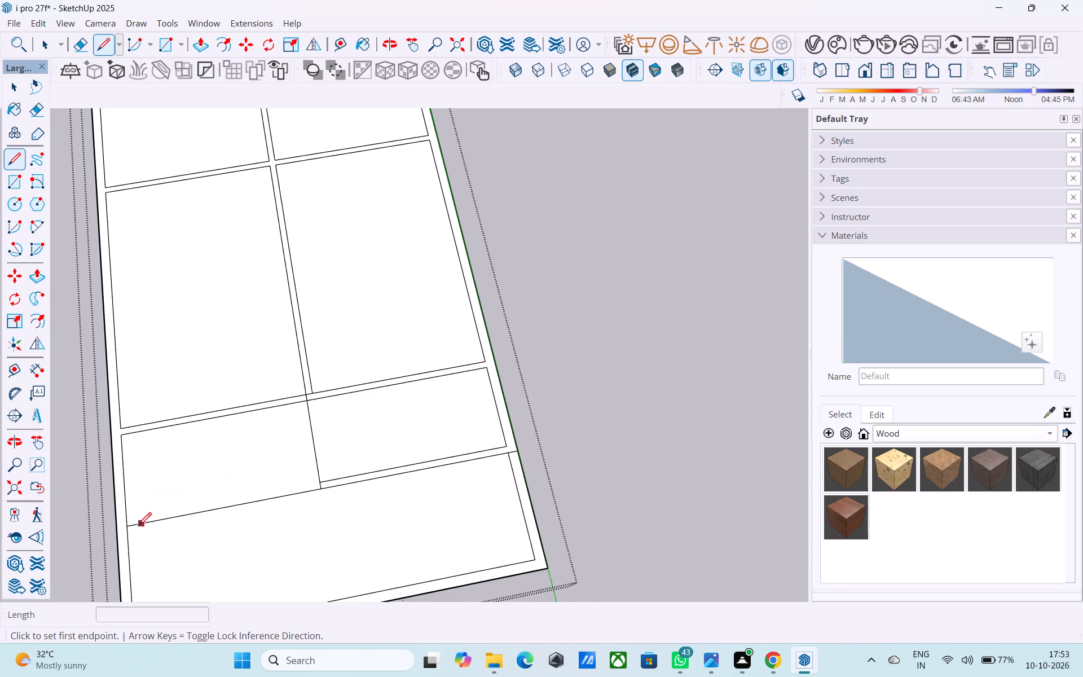
click(131, 528)
click(116, 530)
Push/Pull the connected outer-wall and partition face, bounded by the line 8' from the short wall, up 12'.
key(space)
click(496, 369)
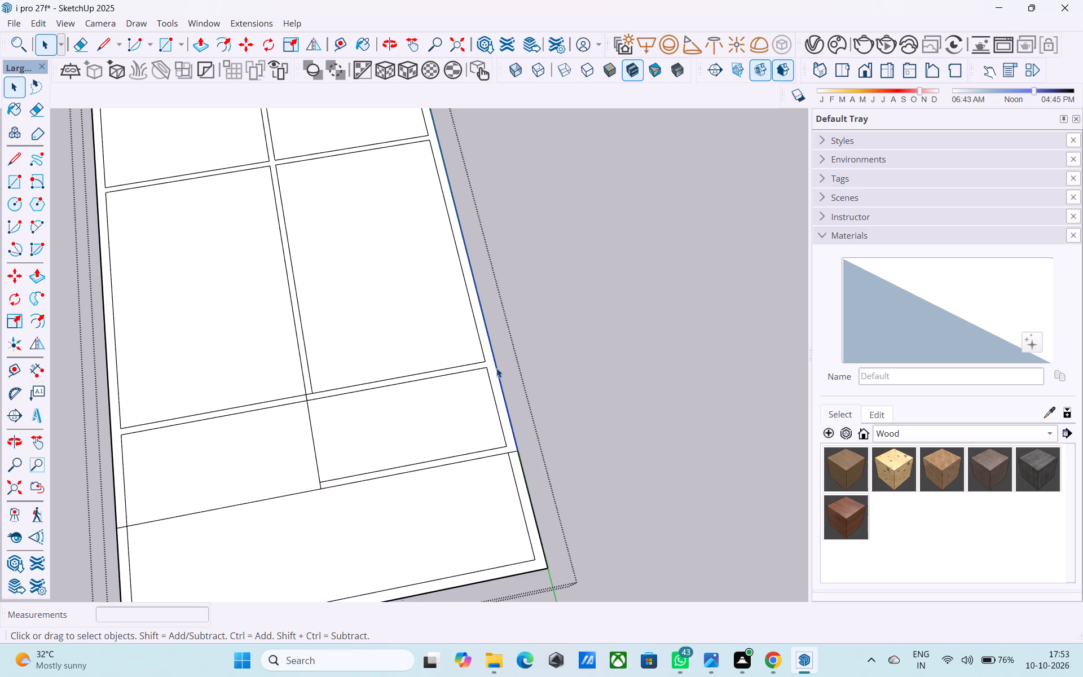
click(488, 368)
scroll(491, 368, up, 3)
click(492, 368)
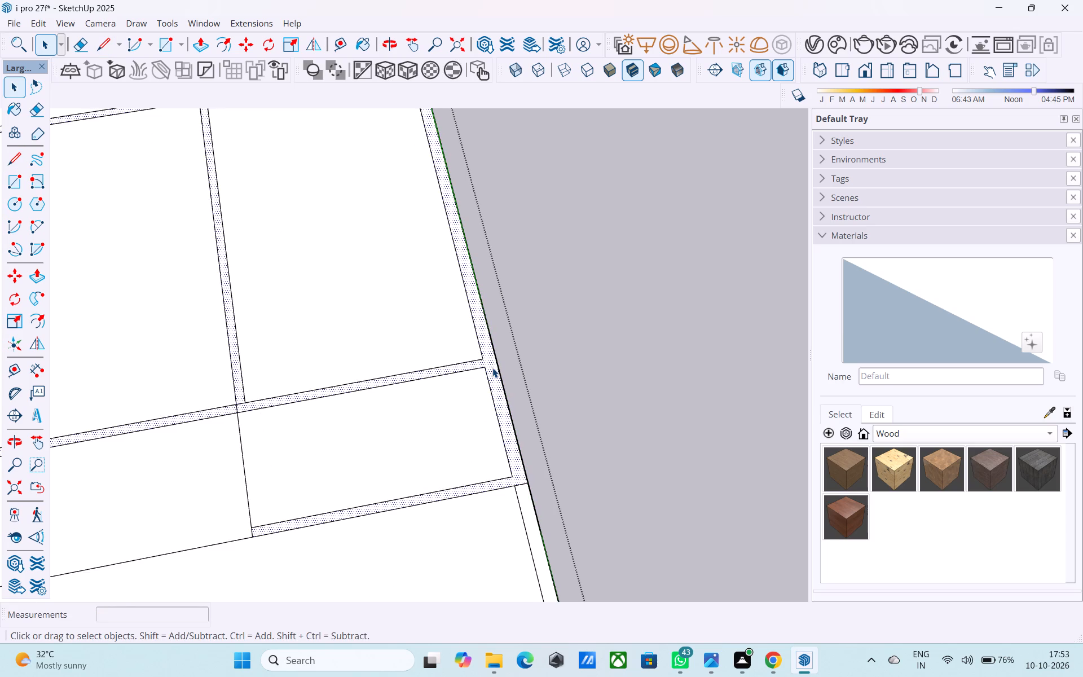
key(p)
click(492, 368)
scroll(493, 361, down, 6)
middle_drag(486, 319, 506, 305)
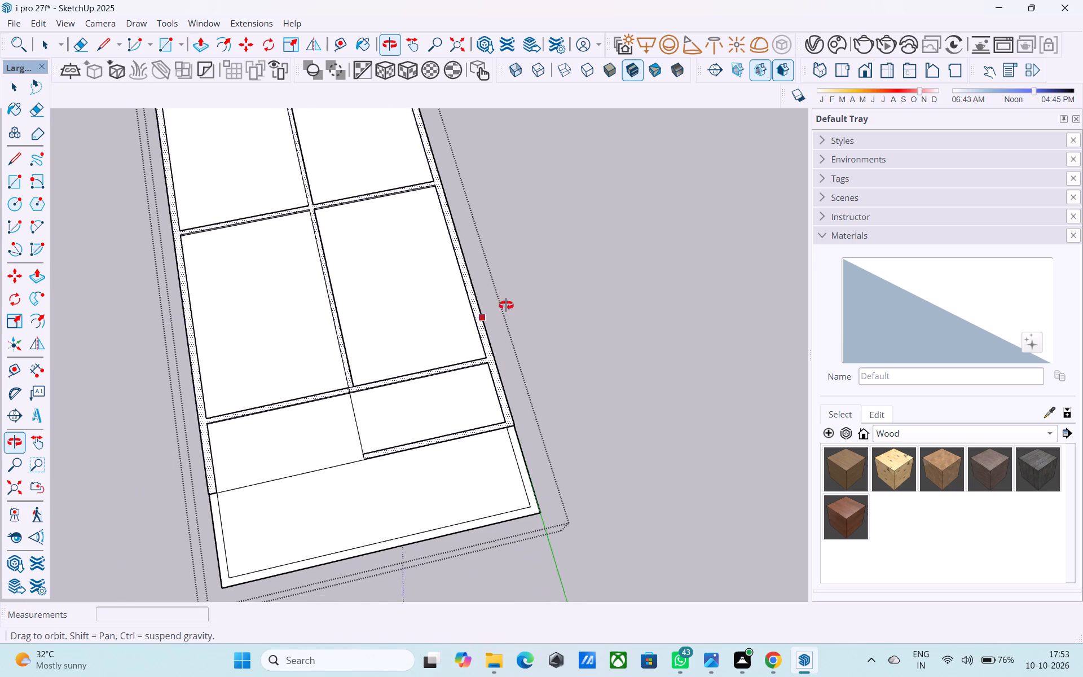
middle_drag(506, 305, 426, 107)
middle_drag(499, 385, 457, 368)
scroll(481, 395, up, 10)
key(space)
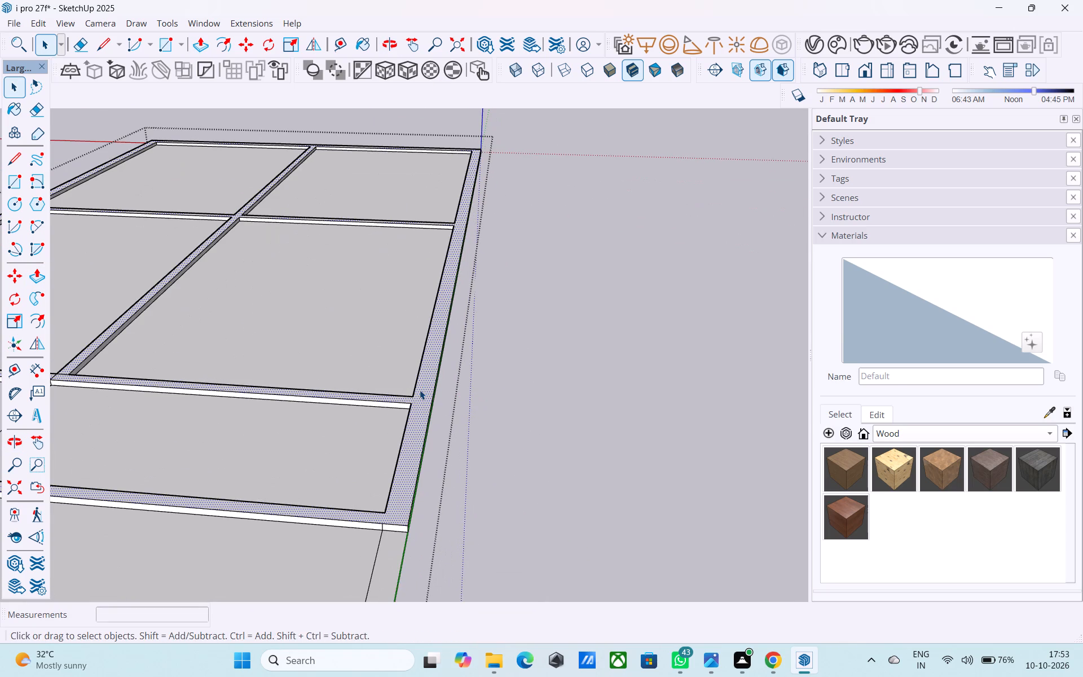
click(420, 390)
key(p)
click(426, 390)
click(392, 410)
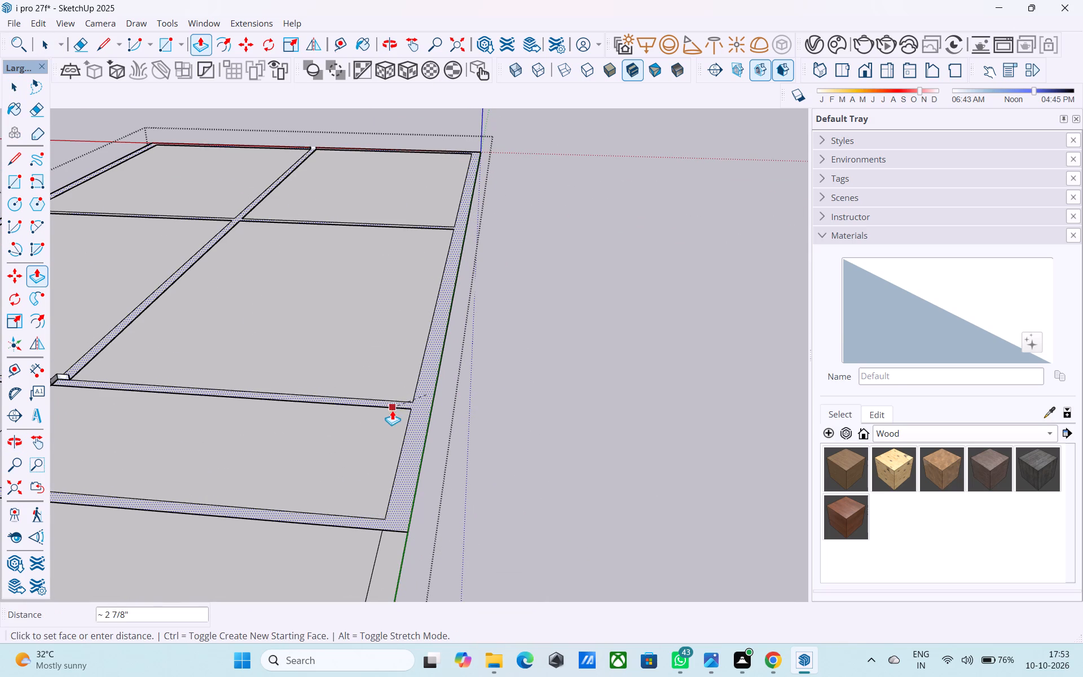
click(426, 392)
text(12')
key(Return)
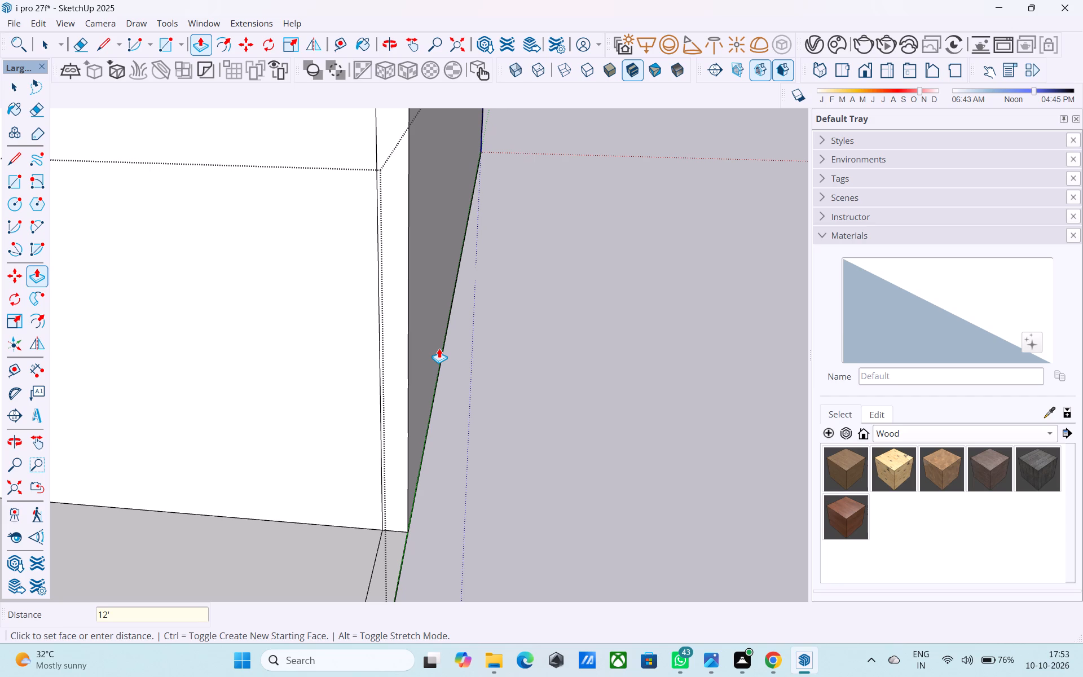
Examine the raised walls, rooms and open front area from several angles.
scroll(311, 313, down, 11)
middle_drag(344, 348, 553, 348)
scroll(549, 341, down, 5)
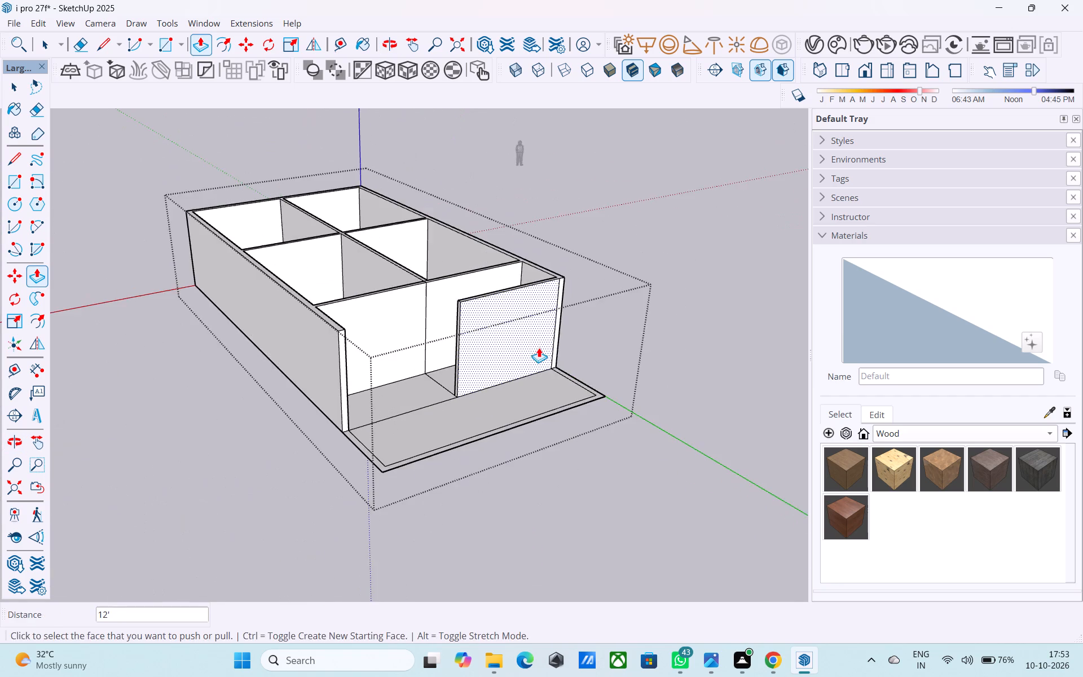
middle_drag(528, 348, 455, 349)
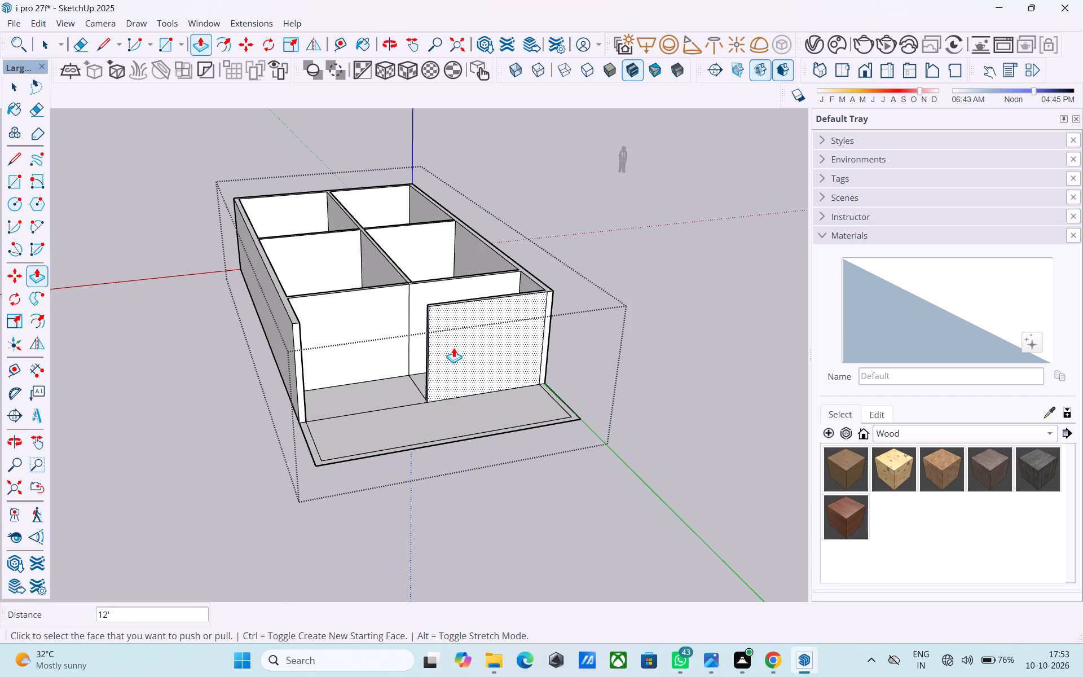
scroll(454, 348, down, 1)
middle_drag(454, 348, 424, 377)
middle_drag(428, 387, 422, 380)
scroll(420, 375, up, 4)
shift+middle_drag(418, 363, 412, 419)
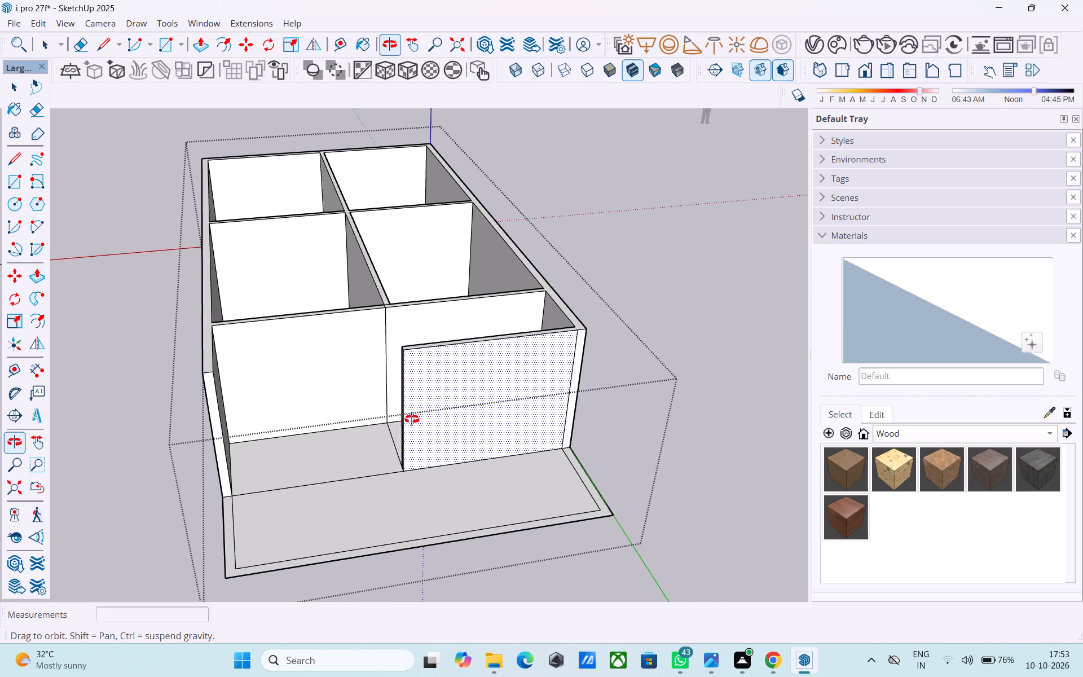
Erase the leftover vertical edge on the front cross wall, the short edge across its top junction, and the connected floor line.
shift+middle_drag(412, 419, 441, 537)
middle_drag(435, 399, 430, 494)
shift+middle_drag(406, 468, 378, 456)
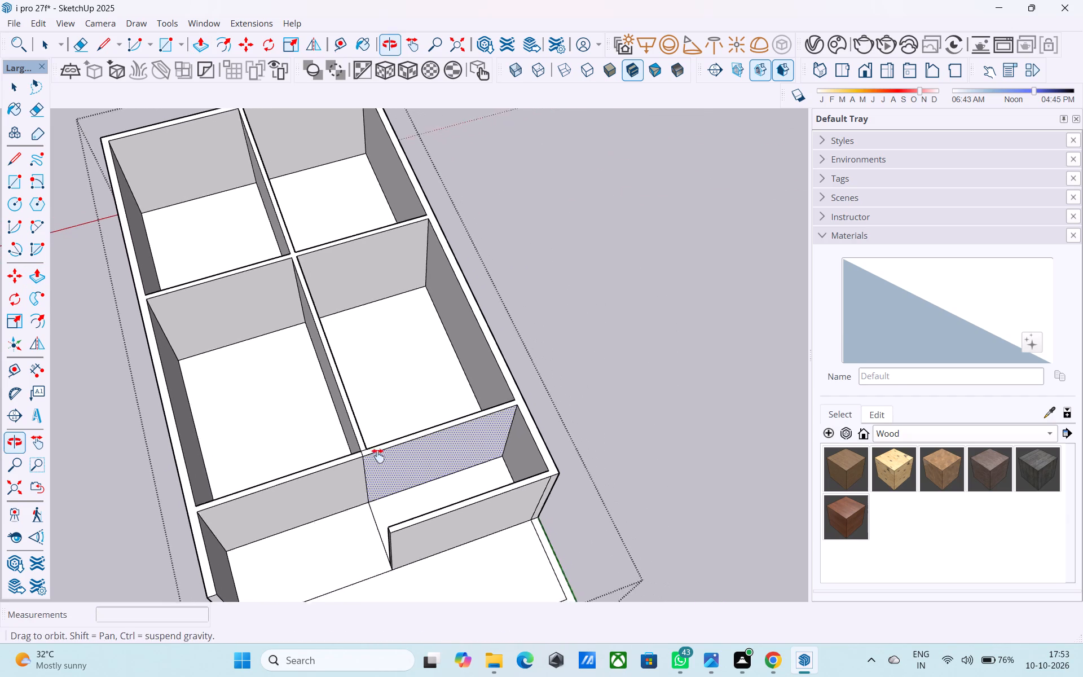
shift+middle_drag(378, 456, 376, 455)
middle_drag(375, 448, 368, 420)
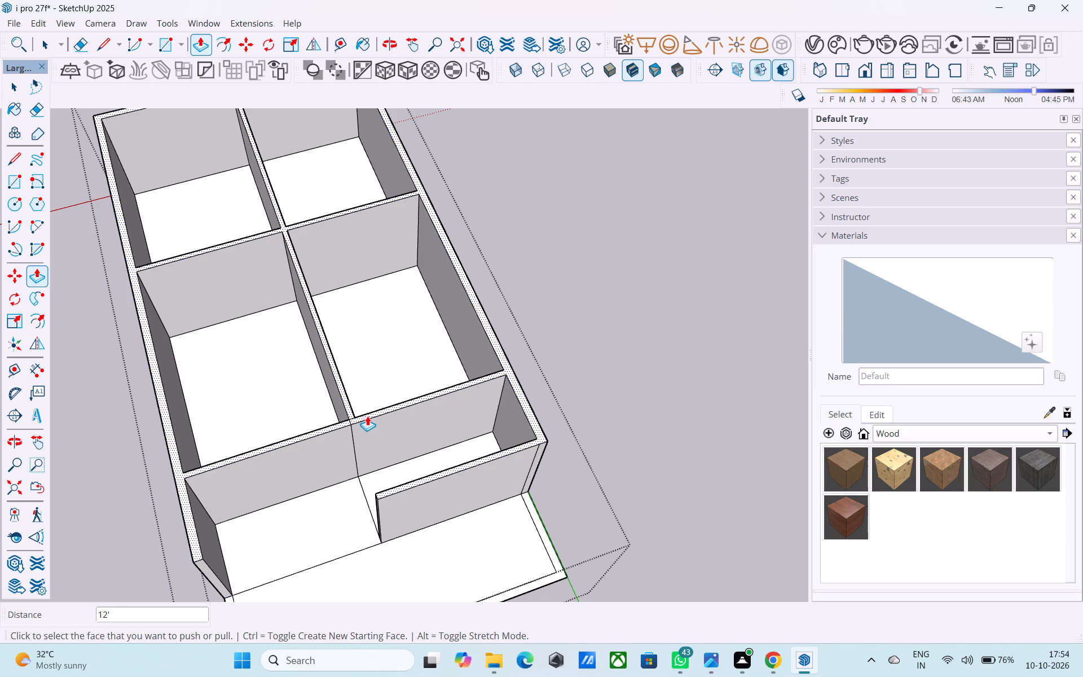
scroll(367, 416, up, 9)
key(e)
scroll(347, 446, up, 4)
click(347, 446)
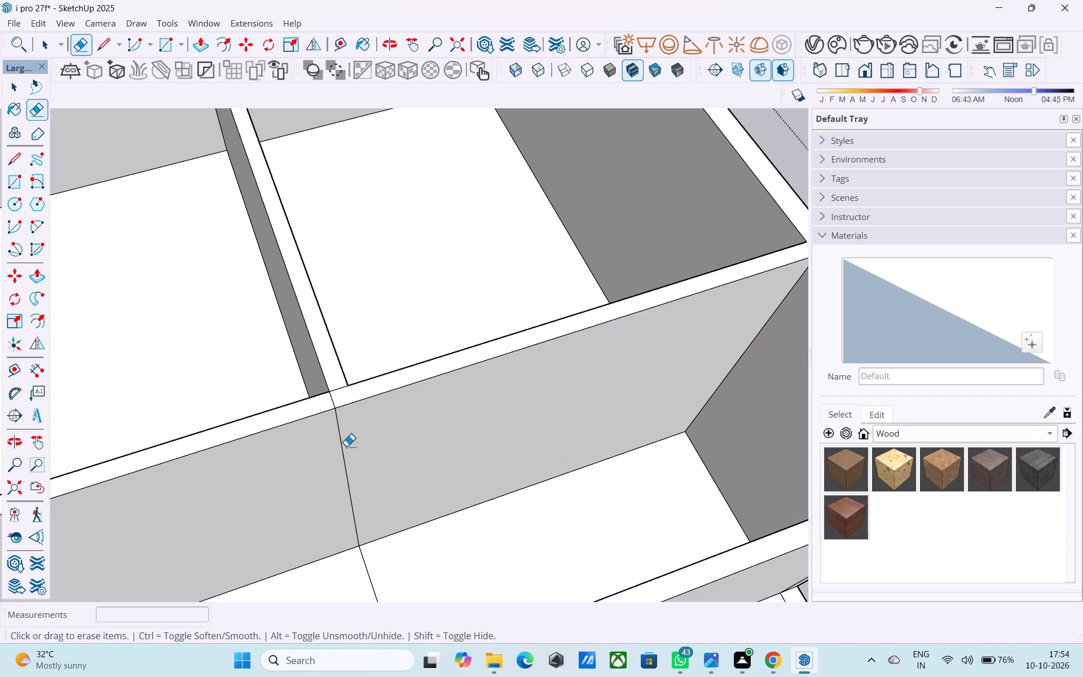
scroll(333, 411, up, 2)
click(333, 402)
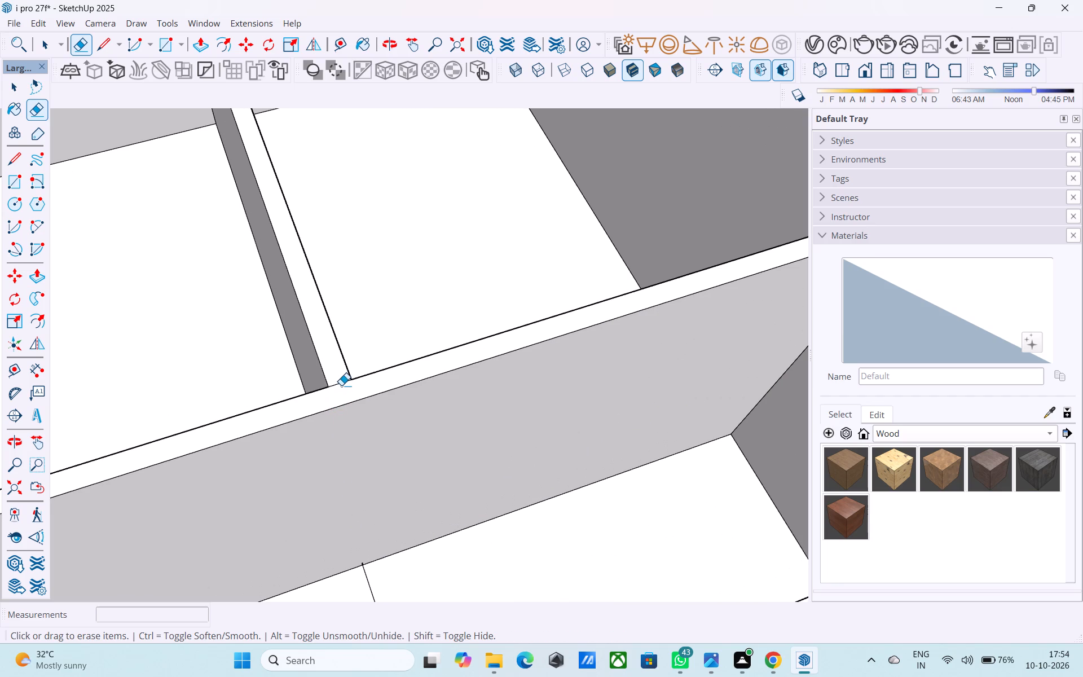
click(341, 385)
scroll(341, 385, down, 11)
click(356, 487)
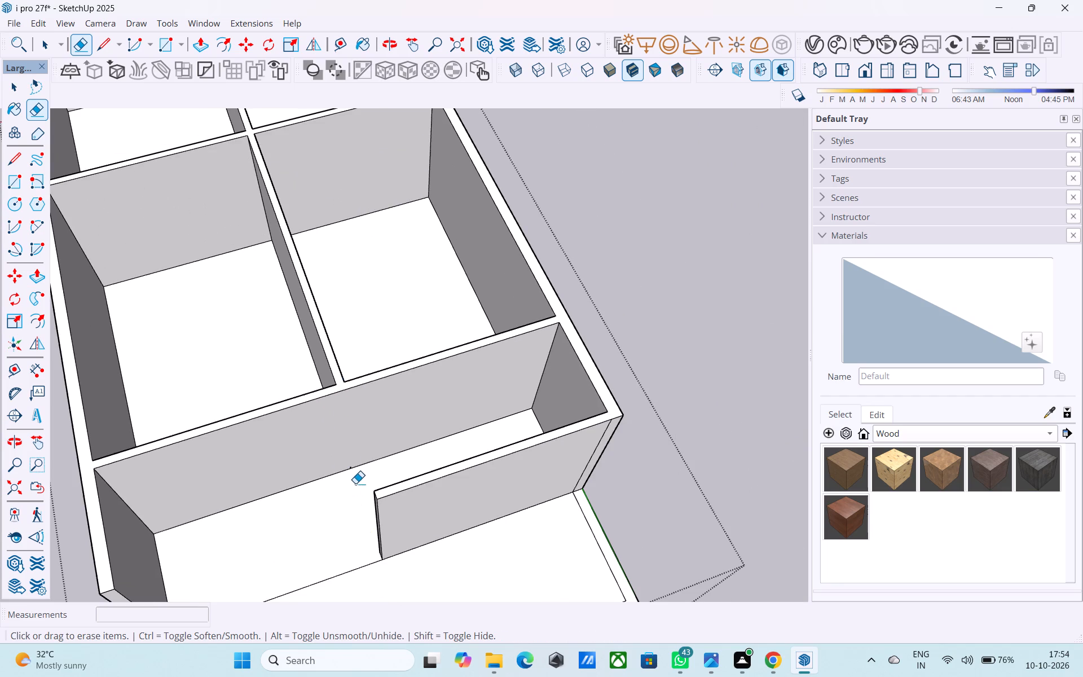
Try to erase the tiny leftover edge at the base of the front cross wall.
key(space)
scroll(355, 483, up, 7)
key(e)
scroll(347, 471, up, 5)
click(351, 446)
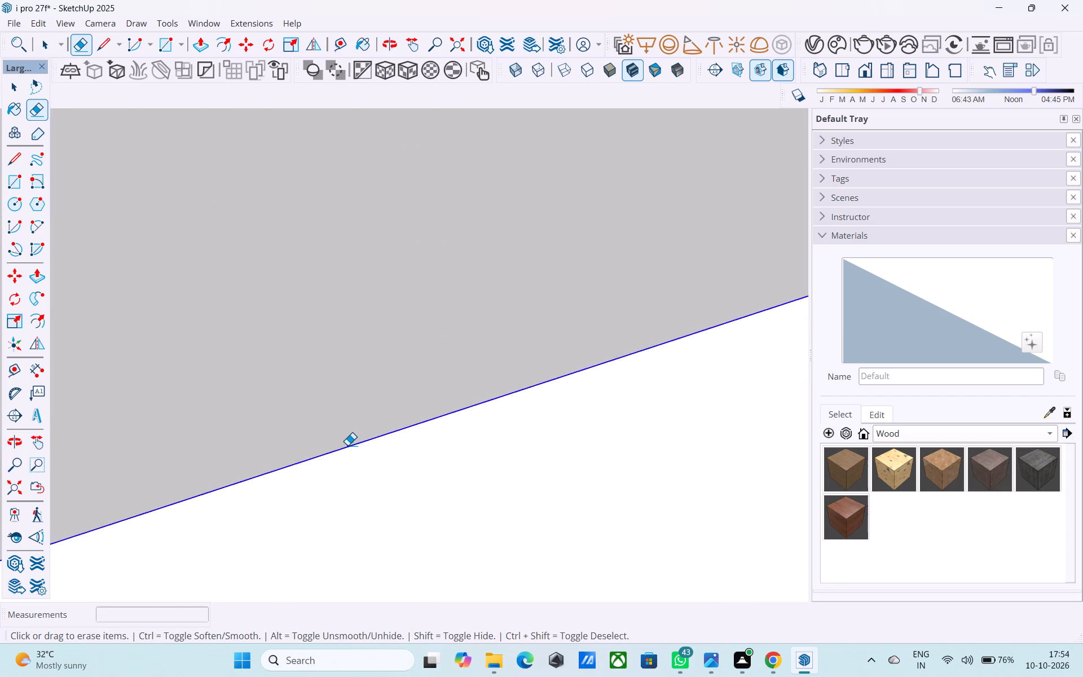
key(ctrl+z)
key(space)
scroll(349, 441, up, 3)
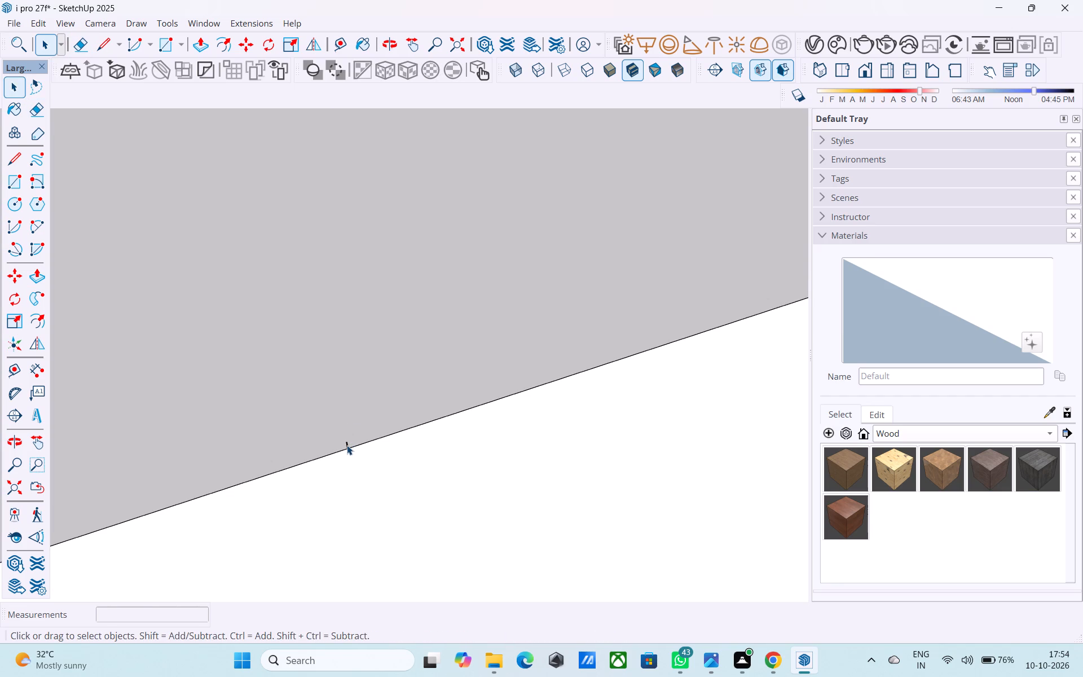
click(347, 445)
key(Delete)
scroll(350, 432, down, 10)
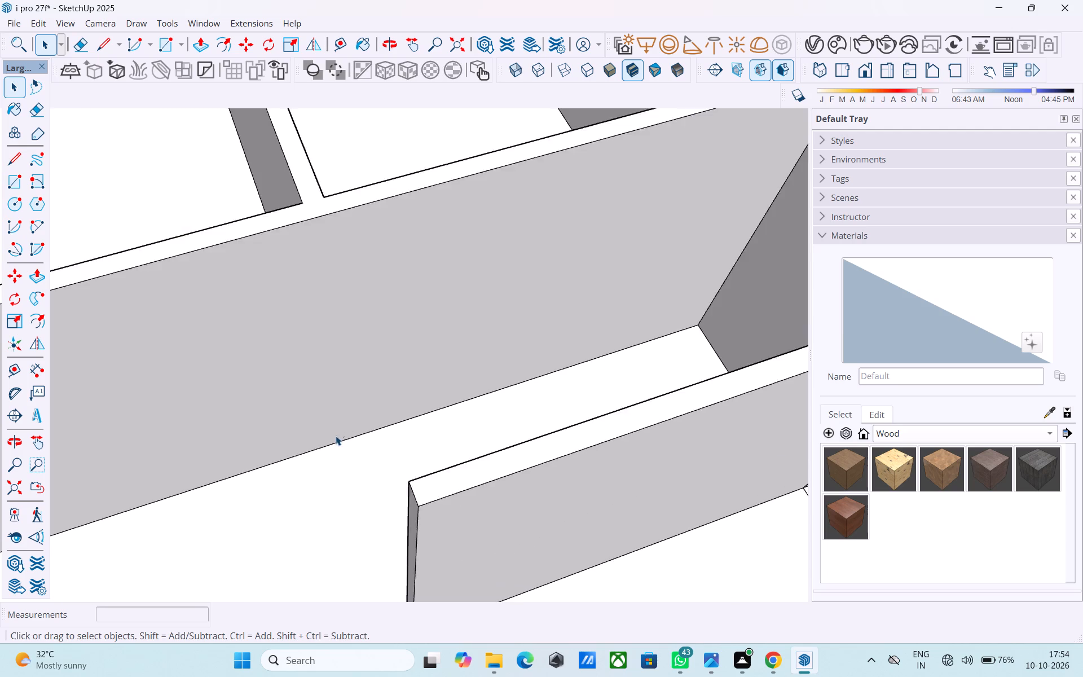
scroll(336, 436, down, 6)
Examine the front area and the free end face of the short front partition from several angles.
middle_drag(332, 449, 341, 399)
scroll(345, 400, down, 11)
middle_drag(357, 413, 340, 403)
scroll(339, 403, up, 3)
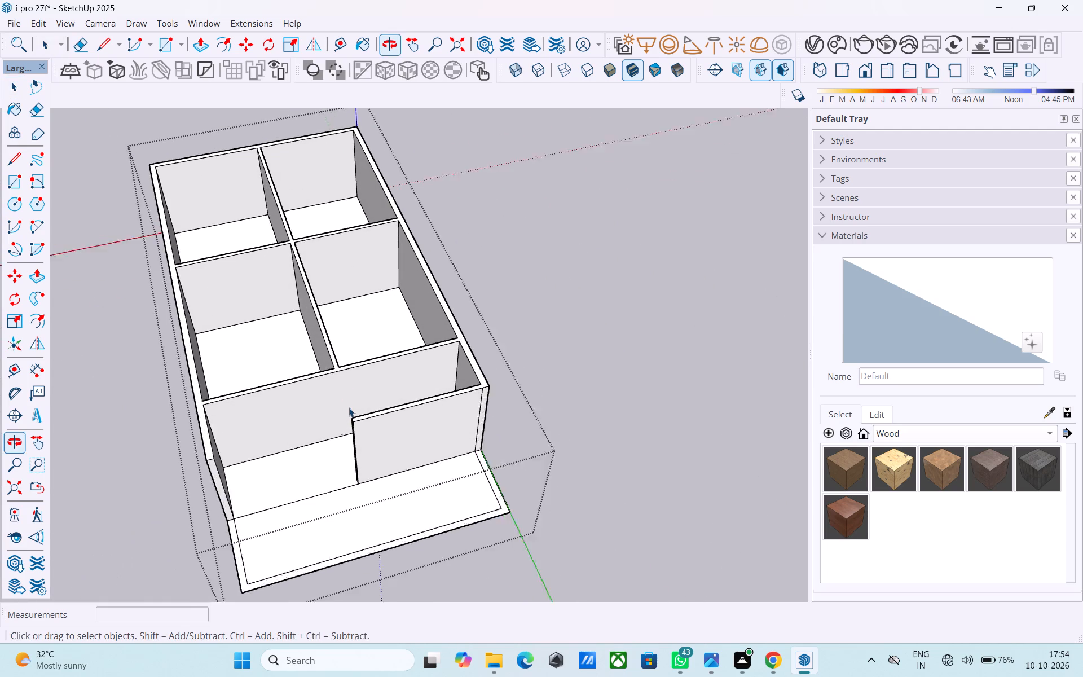
scroll(349, 407, up, 2)
middle_drag(351, 457, 358, 455)
scroll(351, 457, up, 3)
middle_drag(358, 458, 545, 470)
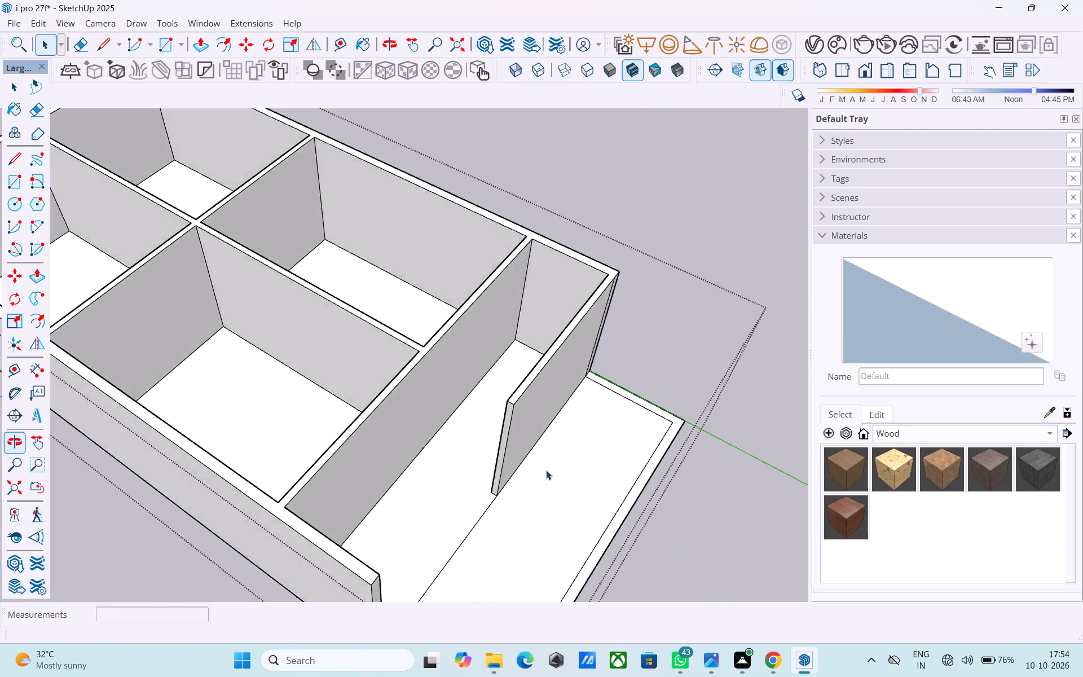
scroll(546, 470, up, 6)
click(475, 418)
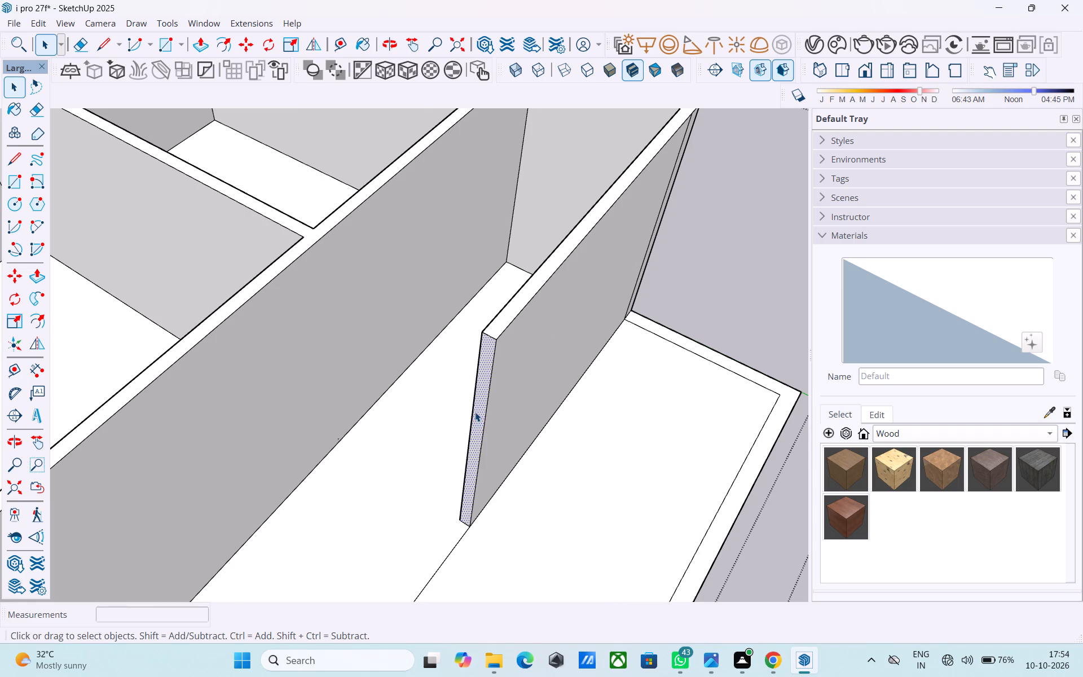
middle_drag(518, 405, 436, 422)
scroll(387, 406, down, 6)
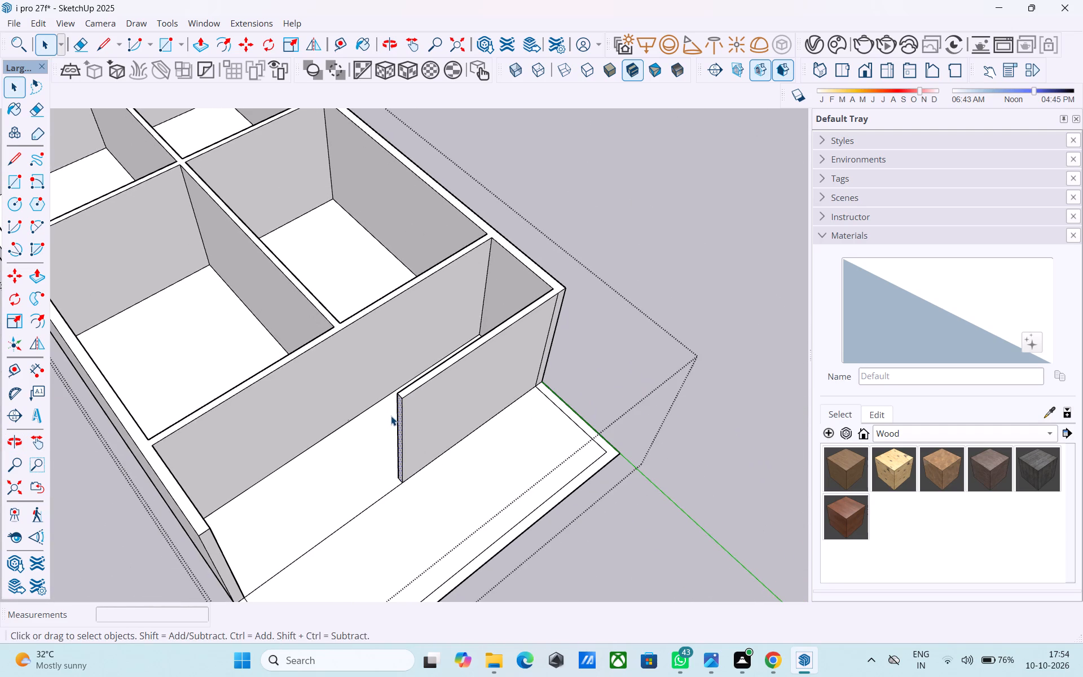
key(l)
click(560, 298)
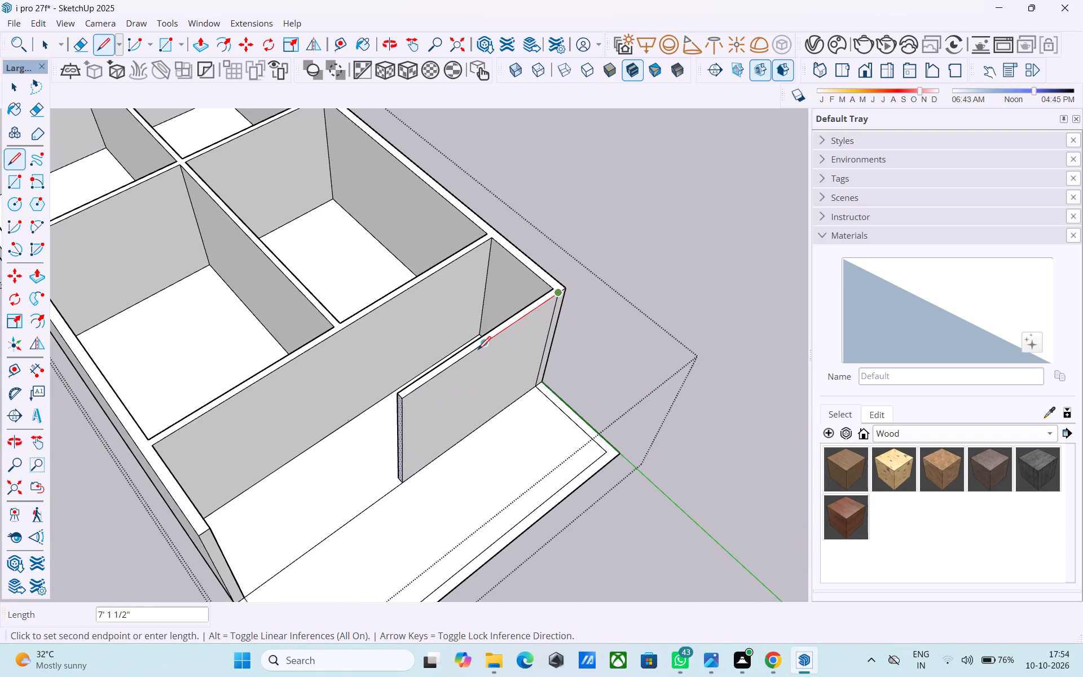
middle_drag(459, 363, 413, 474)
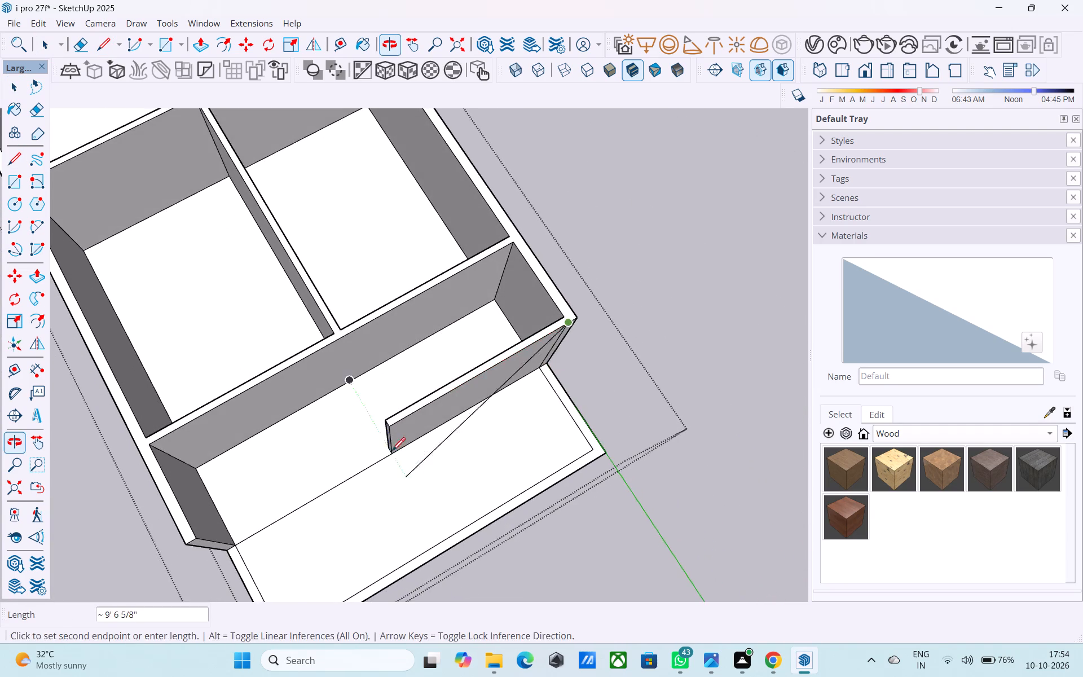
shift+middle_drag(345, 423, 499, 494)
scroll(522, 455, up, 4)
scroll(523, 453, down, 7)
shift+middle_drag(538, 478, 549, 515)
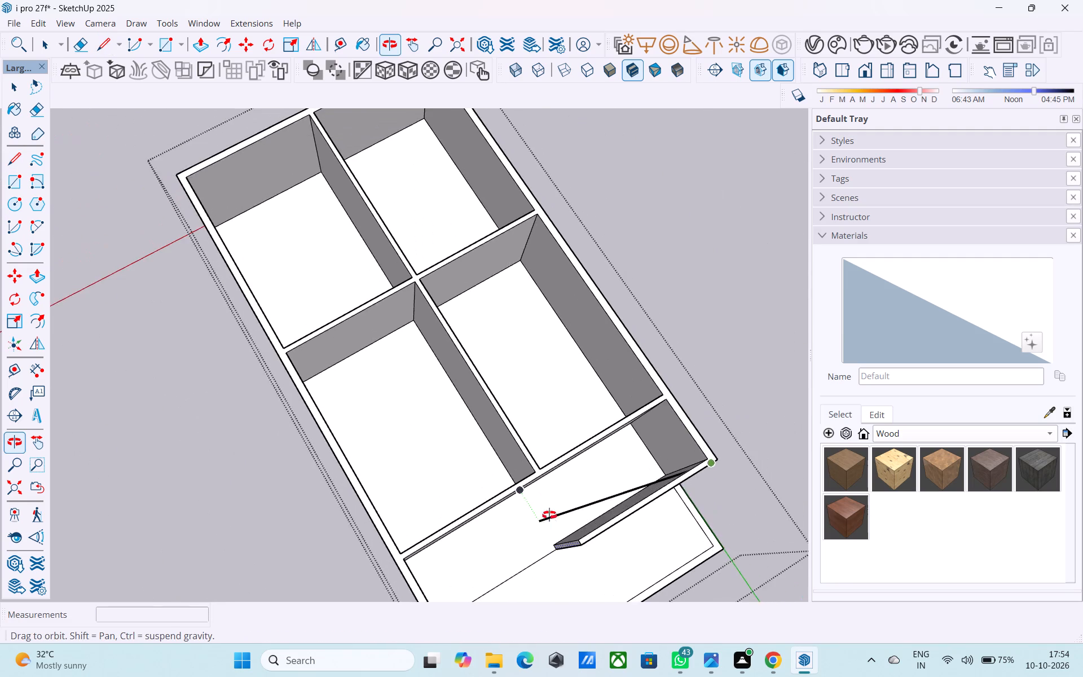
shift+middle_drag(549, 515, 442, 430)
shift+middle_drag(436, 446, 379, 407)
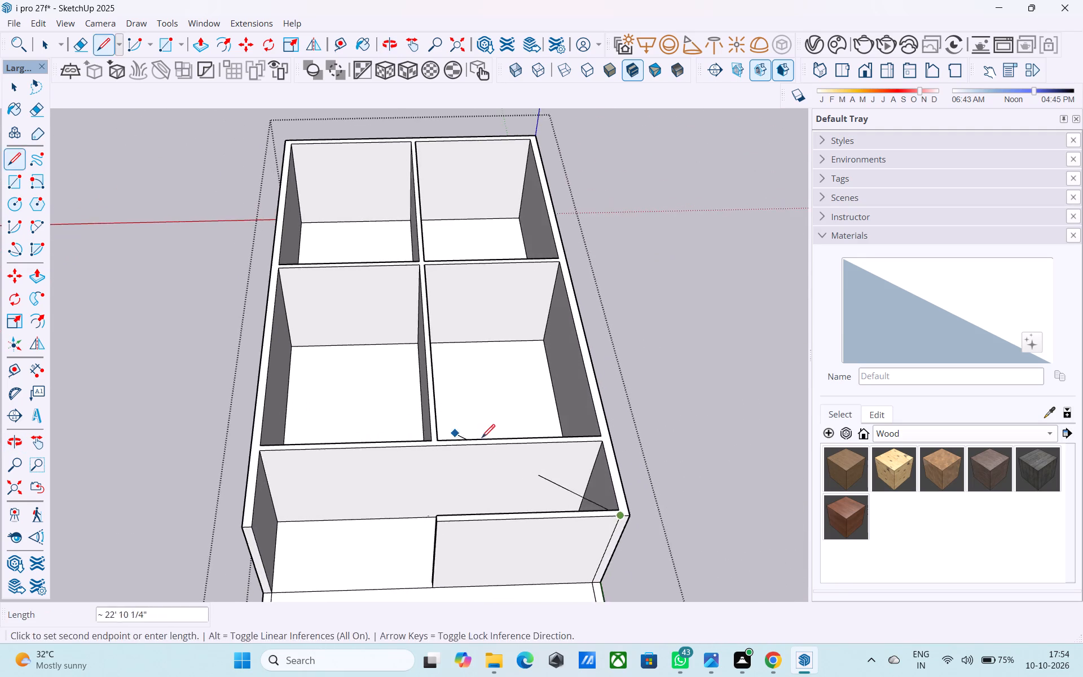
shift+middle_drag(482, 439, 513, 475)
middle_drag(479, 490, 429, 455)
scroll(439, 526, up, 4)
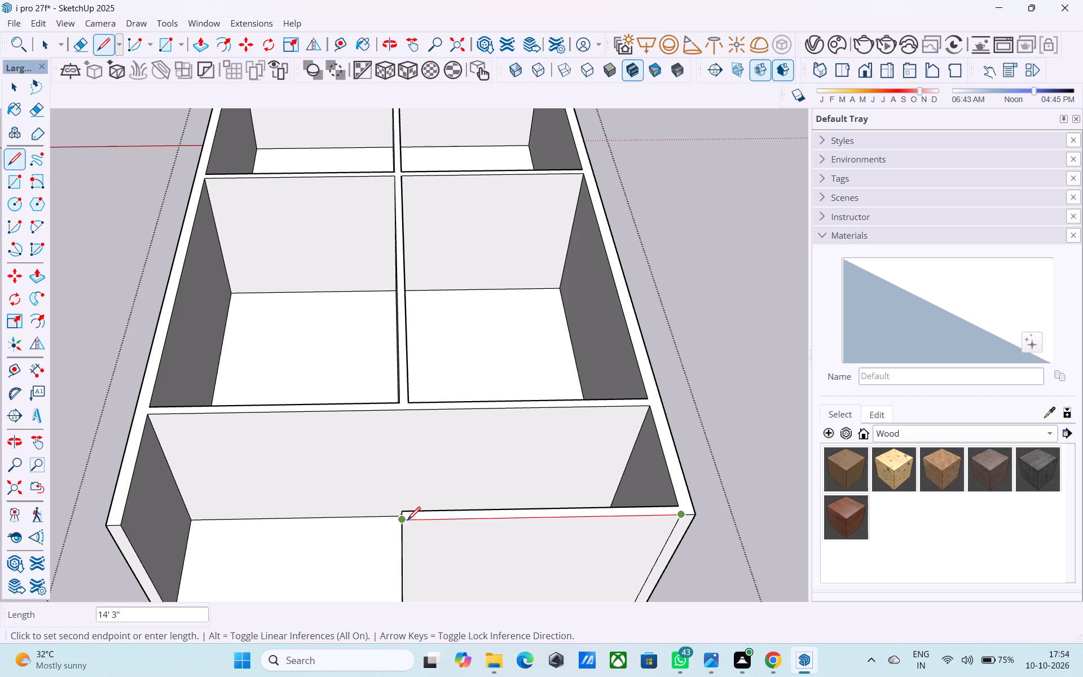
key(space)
Draw a line across the top of the middle rooms' dividing partition where it meets the front cross wall.
key(l)
scroll(396, 400, up, 4)
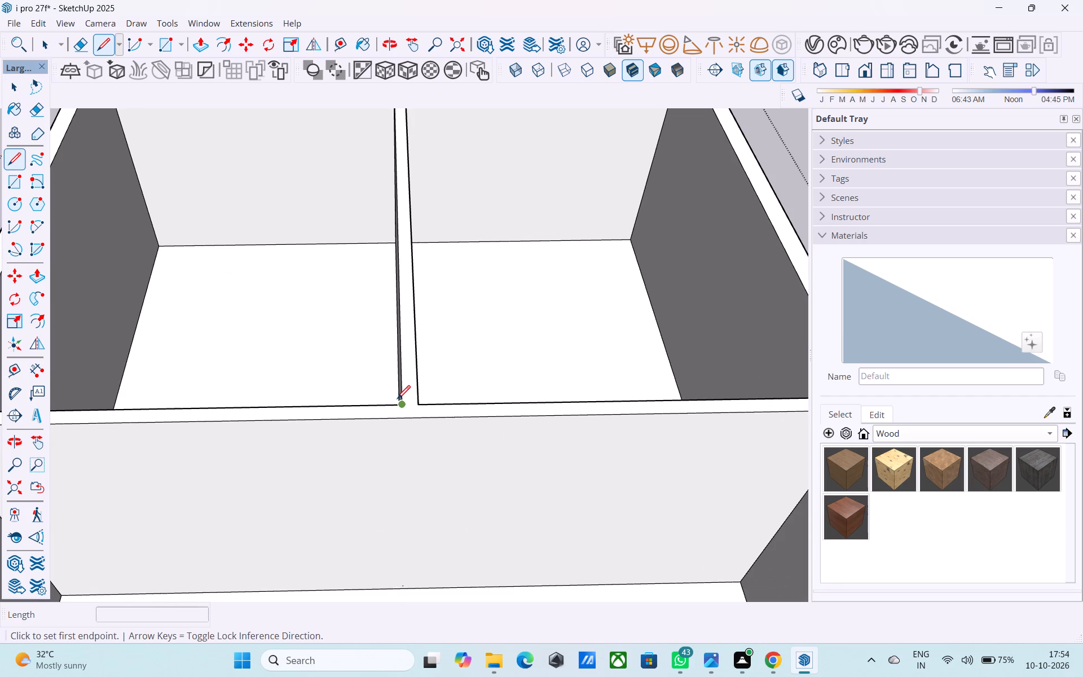
click(397, 400)
scroll(413, 403, up, 6)
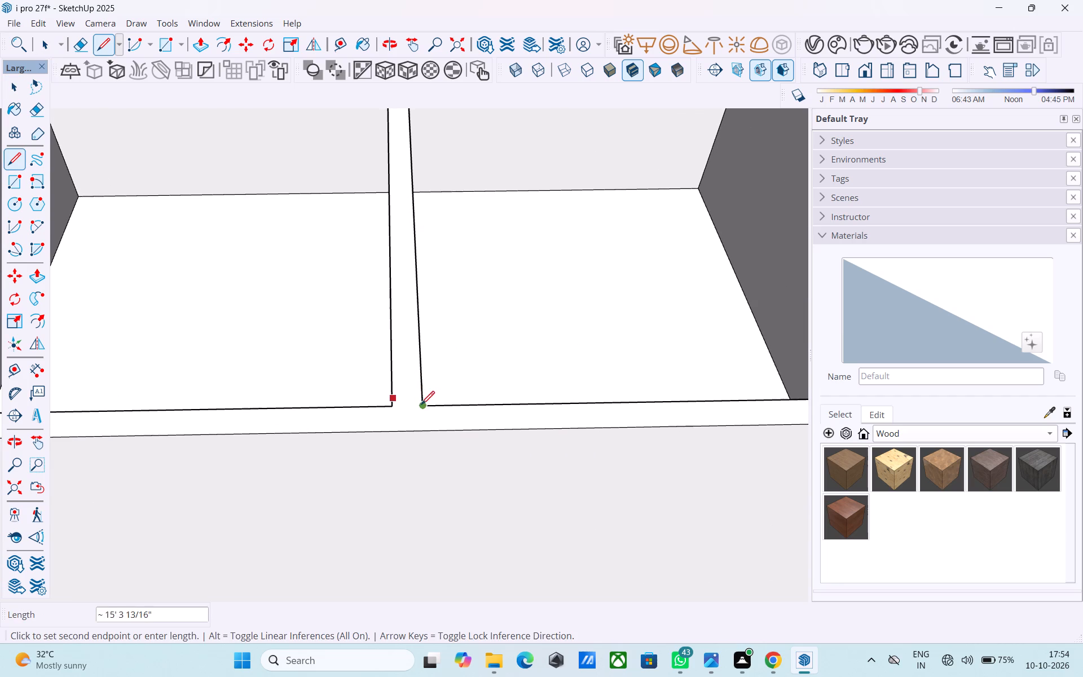
click(421, 406)
click(394, 409)
Draw a line across the other end of the middle rooms' dividing partition, where it meets the rear cross partition.
scroll(398, 407, down, 15)
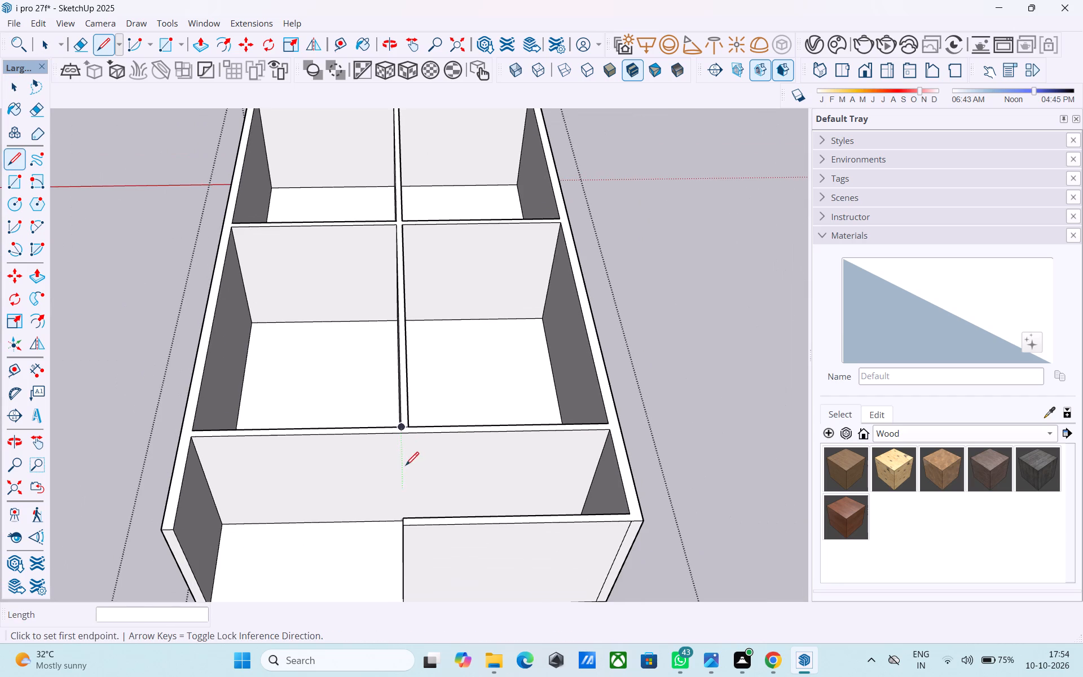
scroll(415, 296, down, 5)
shift+middle_drag(415, 296, 439, 500)
scroll(433, 381, up, 14)
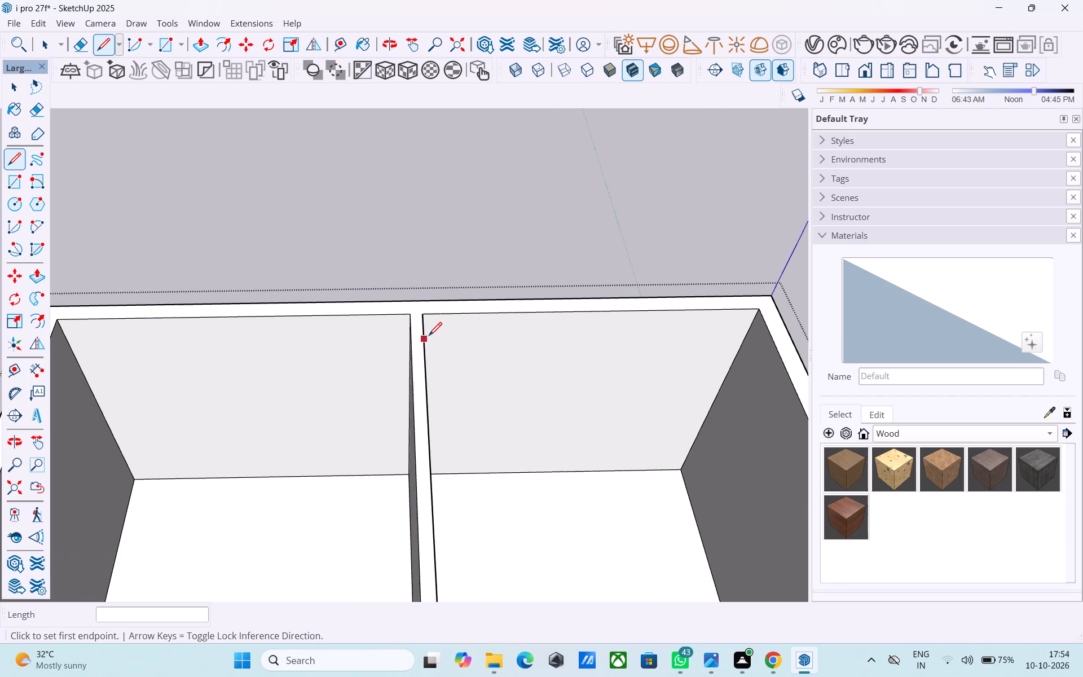
scroll(407, 314, down, 11)
shift+middle_drag(403, 387, 371, 262)
scroll(373, 300, up, 5)
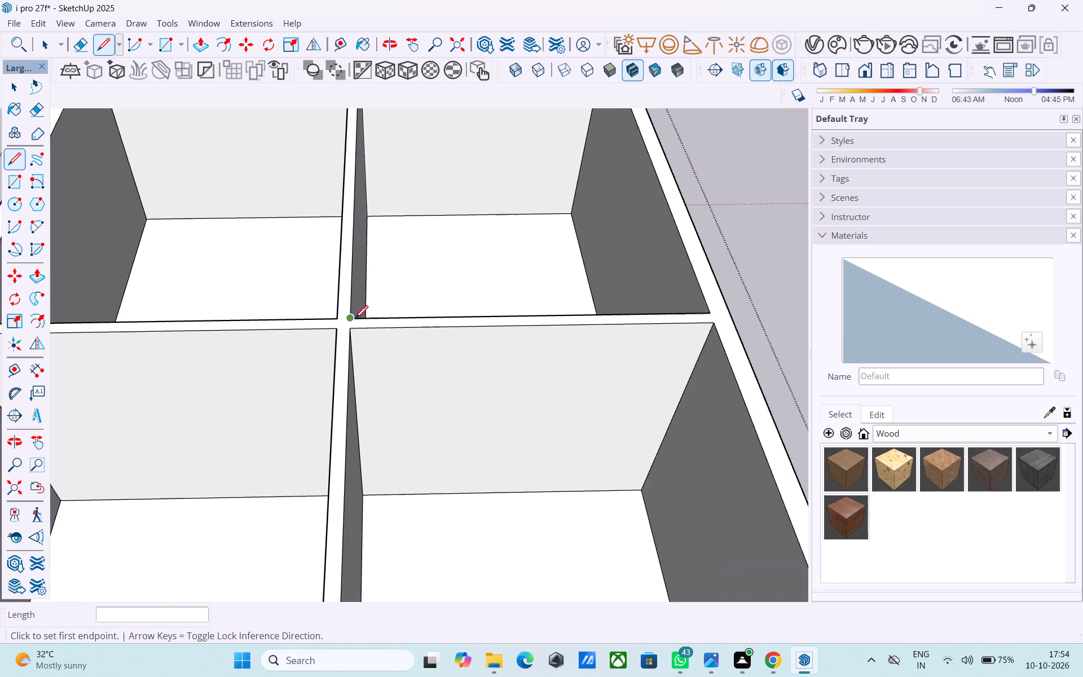
scroll(355, 320, up, 6)
click(351, 333)
click(328, 335)
Push/Pull the top face of the middle rooms' dividing partition down 12' to the floor.
scroll(333, 334, down, 3)
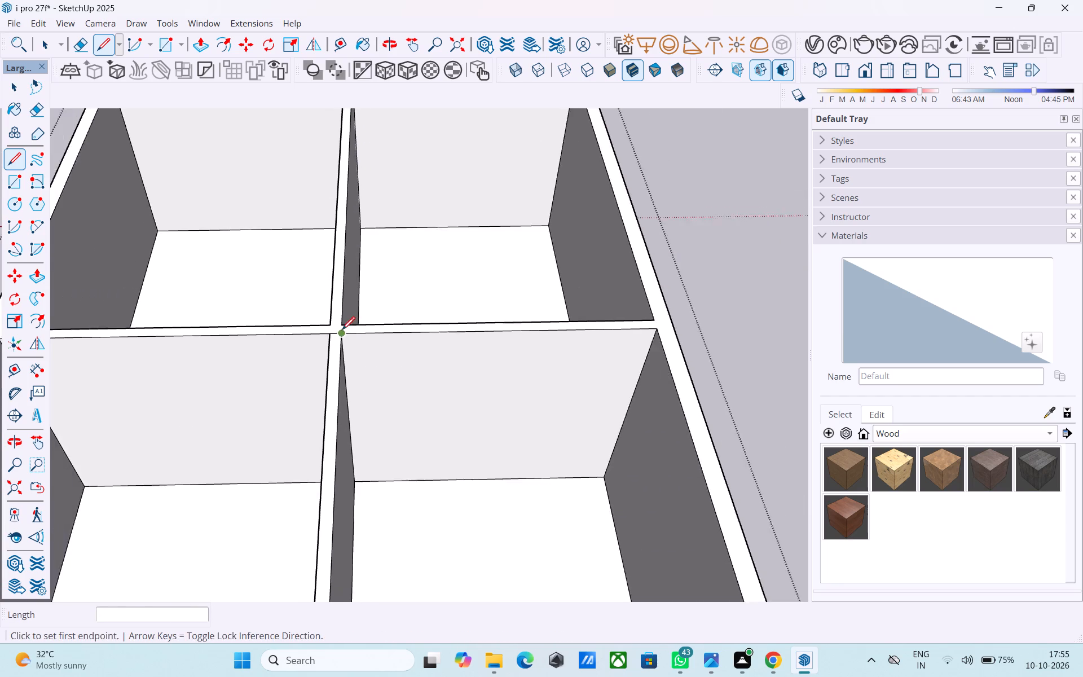
scroll(342, 331, down, 7)
middle_drag(344, 352, 344, 449)
shift+middle_drag(335, 325, 325, 217)
shift+scroll(362, 325, down, 3)
shift+middle_drag(371, 391, 367, 278)
scroll(368, 298, up, 4)
key(space)
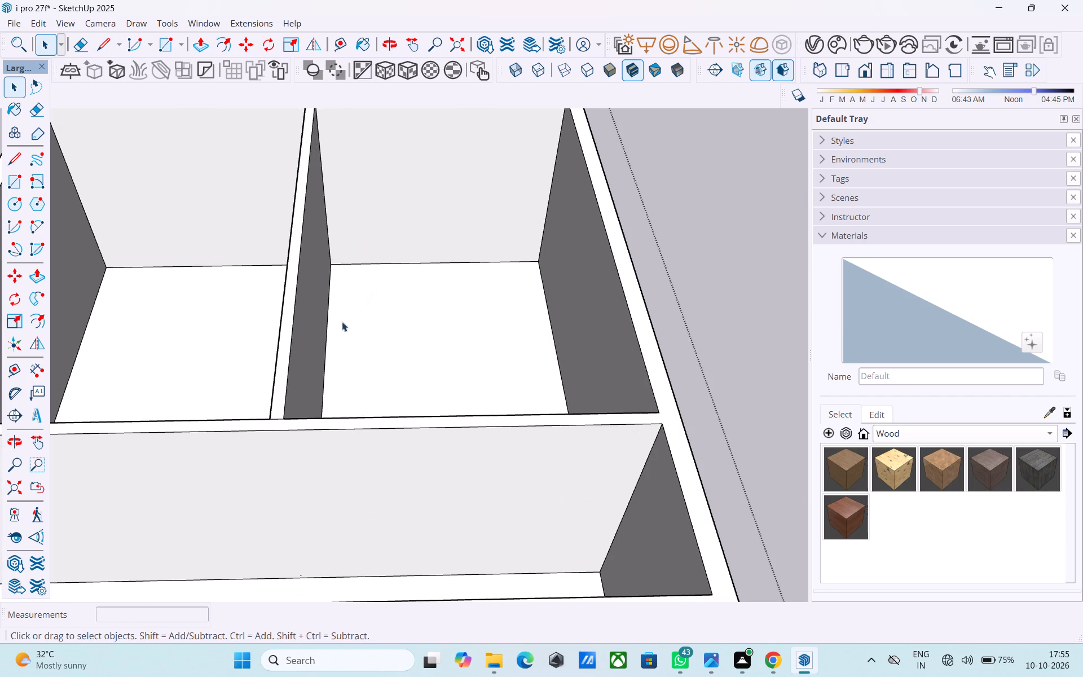
click(285, 321)
key(p)
click(285, 321)
click(440, 354)
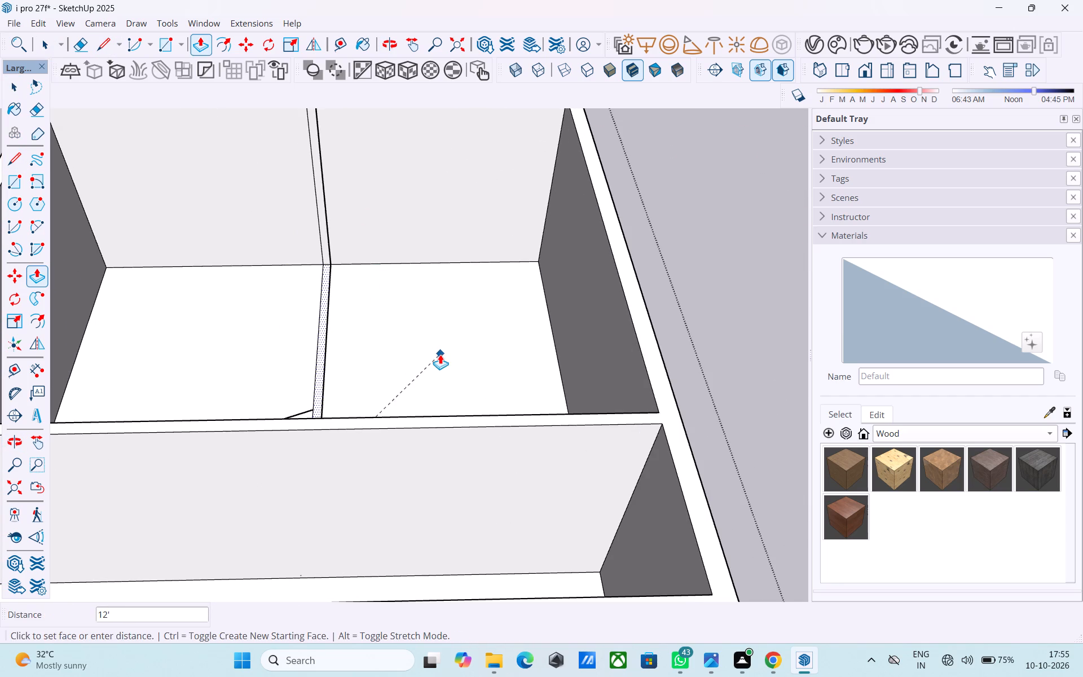
Begin copying the narrow strip left by the removed partition on the rear cross wall, using its upper corner as the base point.
middle_drag(303, 323, 338, 452)
scroll(348, 386, up, 3)
key(space)
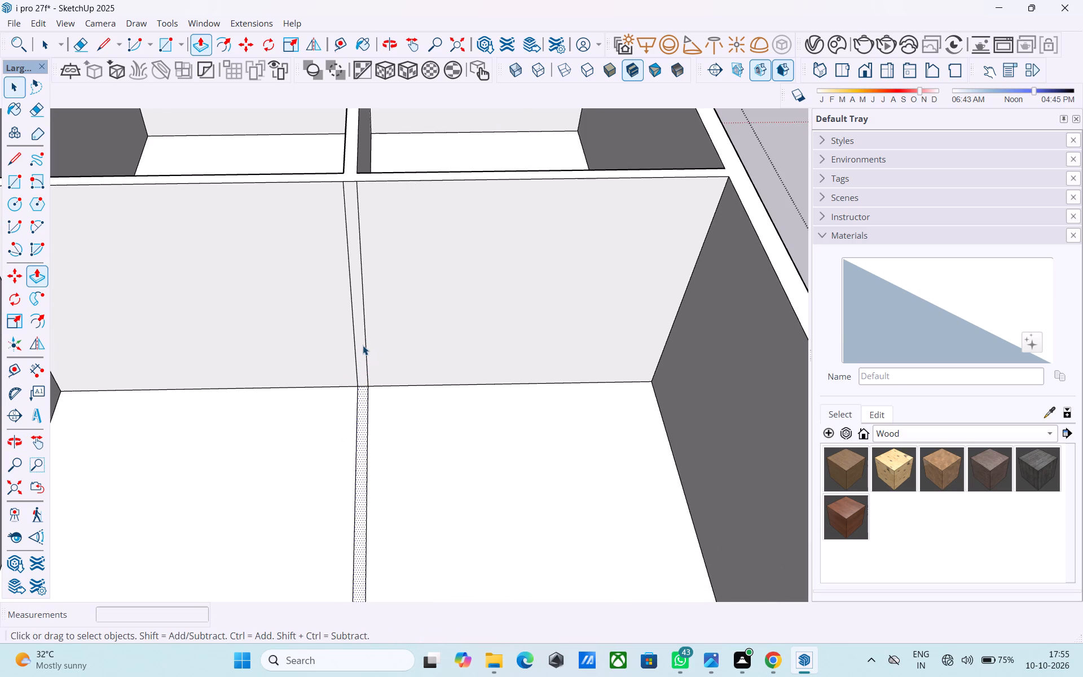
click(363, 345)
key(m)
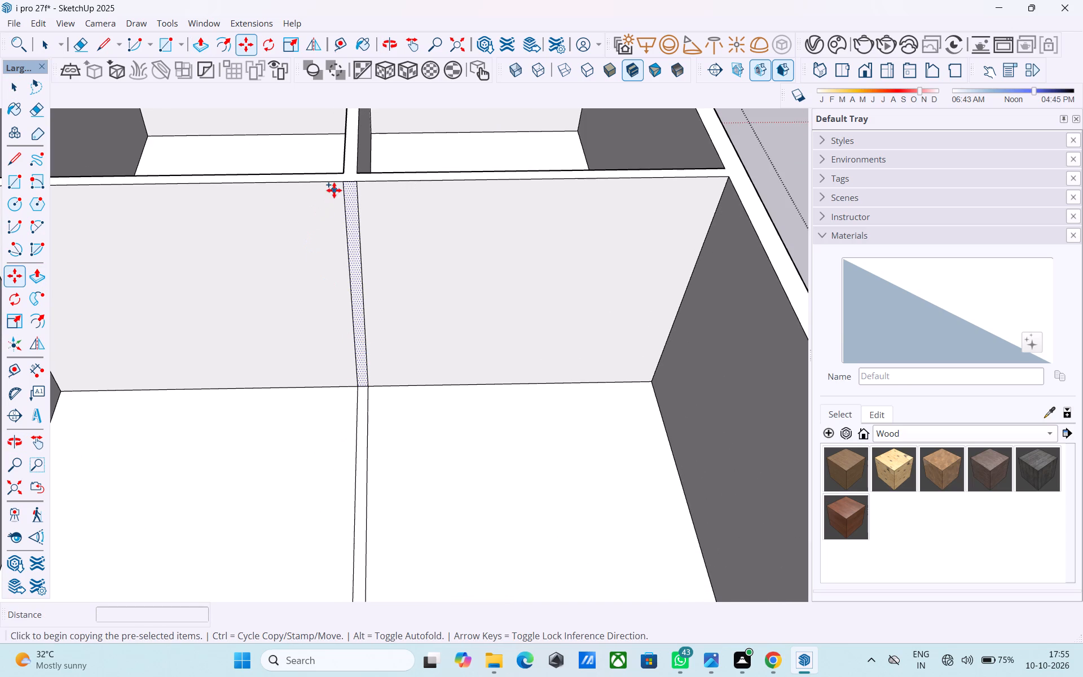
click(340, 186)
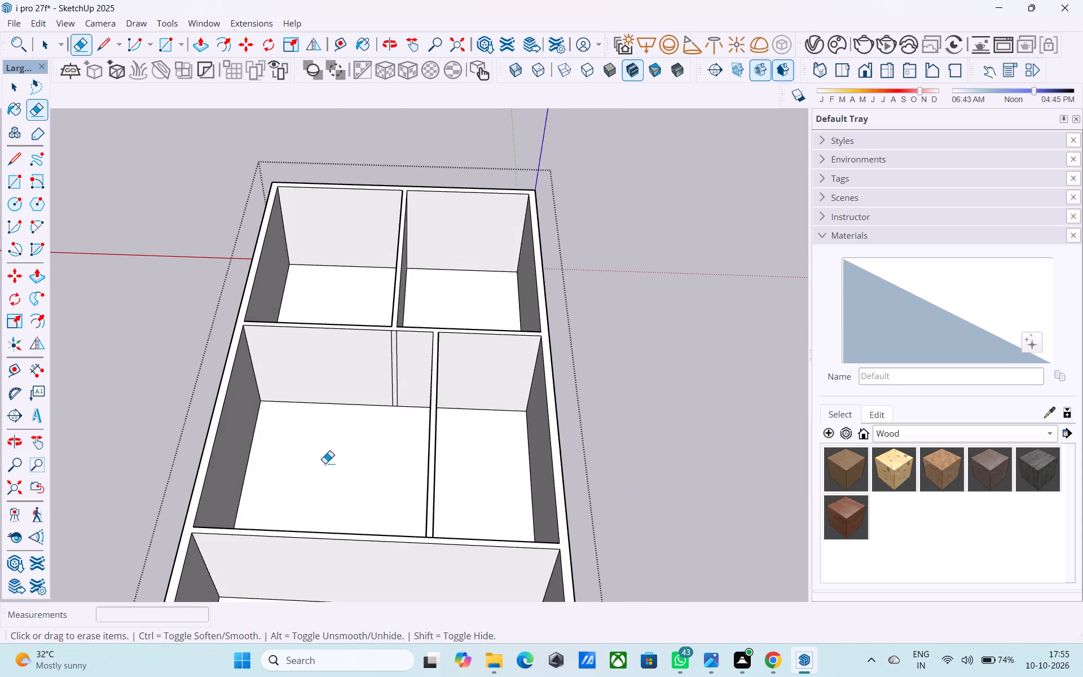
Measure along the base of the rear cross wall from the large middle room's outer corner to the leftover strip.
middle_drag(325, 463, 338, 419)
middle_drag(361, 437, 389, 417)
middle_drag(428, 425, 402, 428)
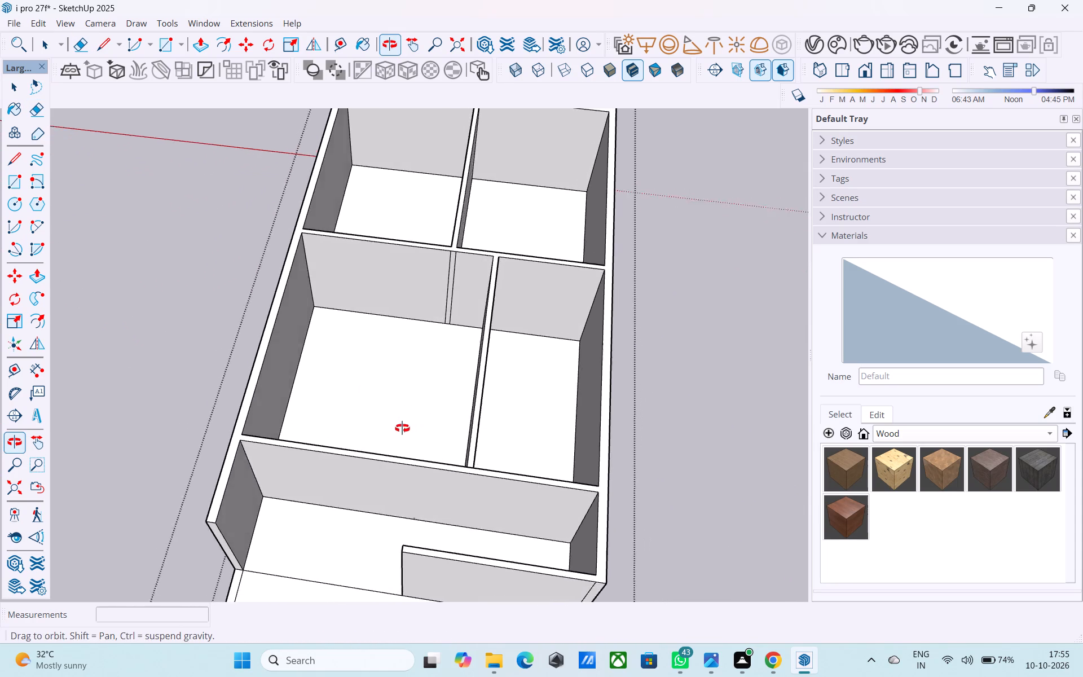
middle_drag(402, 428, 389, 438)
middle_drag(428, 429, 605, 455)
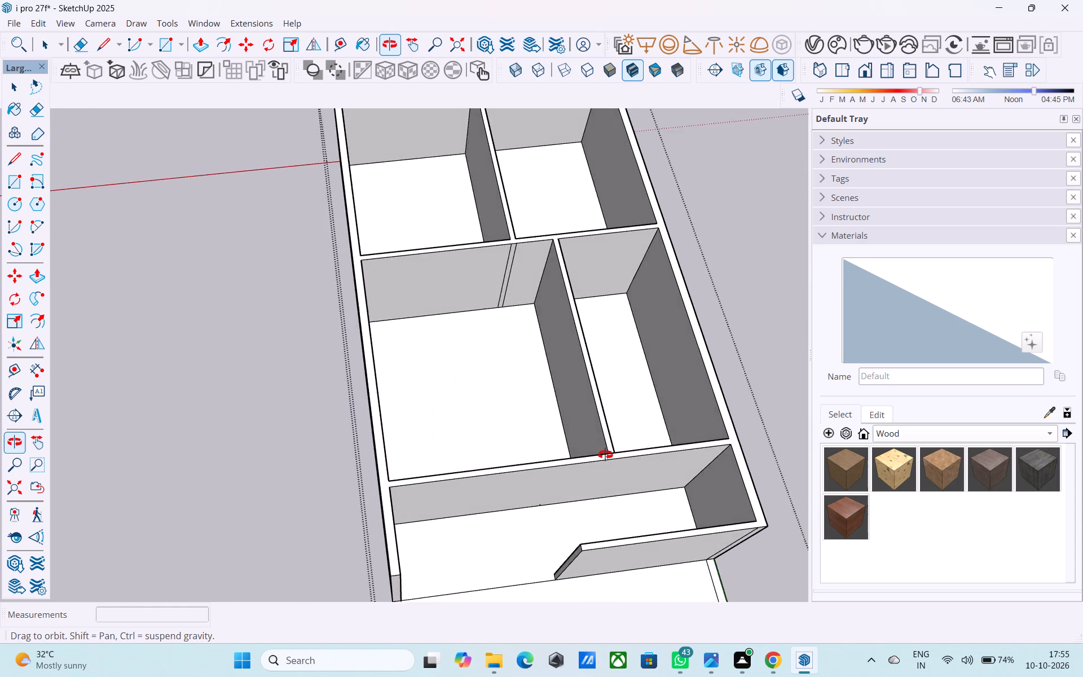
middle_drag(605, 455, 530, 463)
key(l)
shift+middle_drag(523, 444, 445, 455)
scroll(335, 404, up, 2)
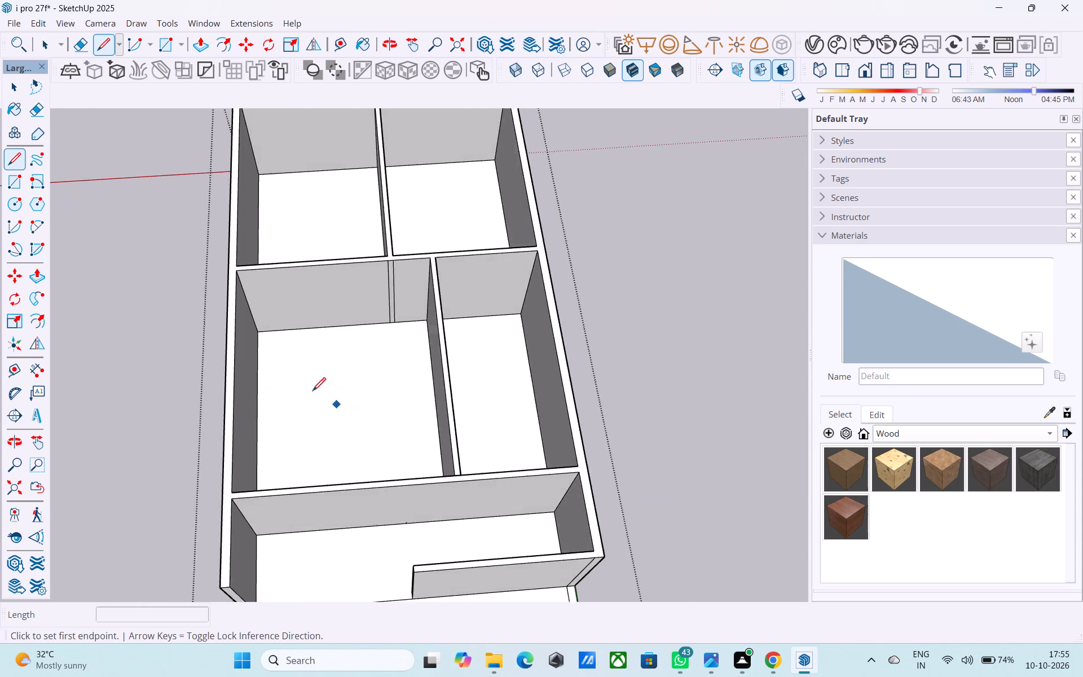
scroll(312, 392, up, 3)
click(222, 288)
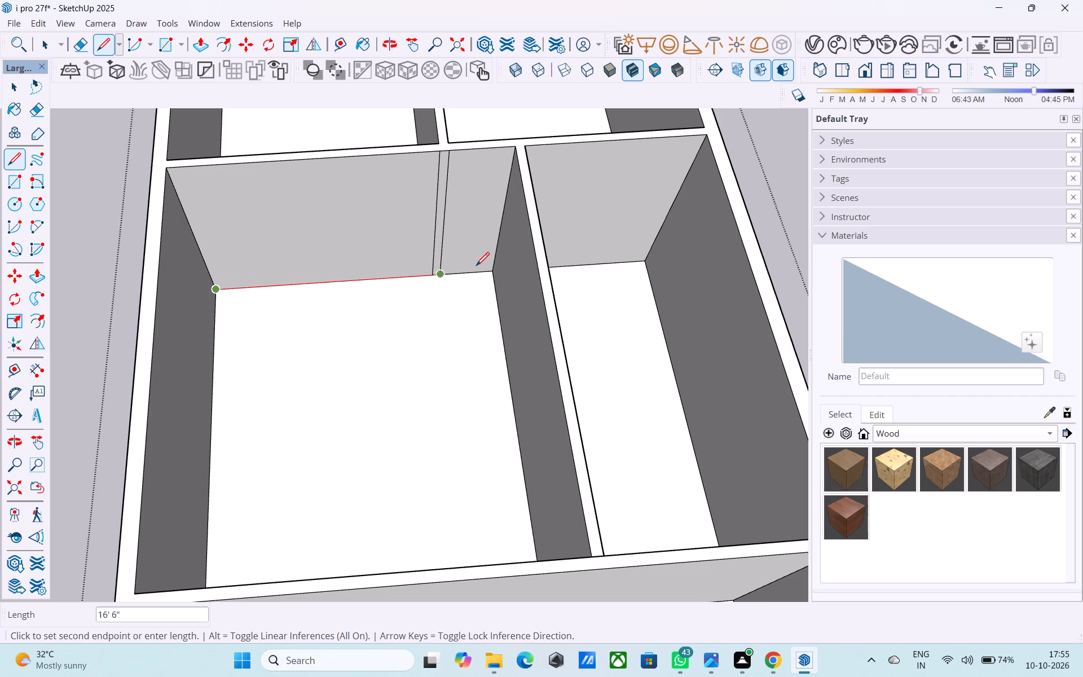
scroll(392, 298, down, 5)
Erase the two vertical edges of the leftover partition strip on the rear cross wall.
middle_drag(386, 324, 381, 287)
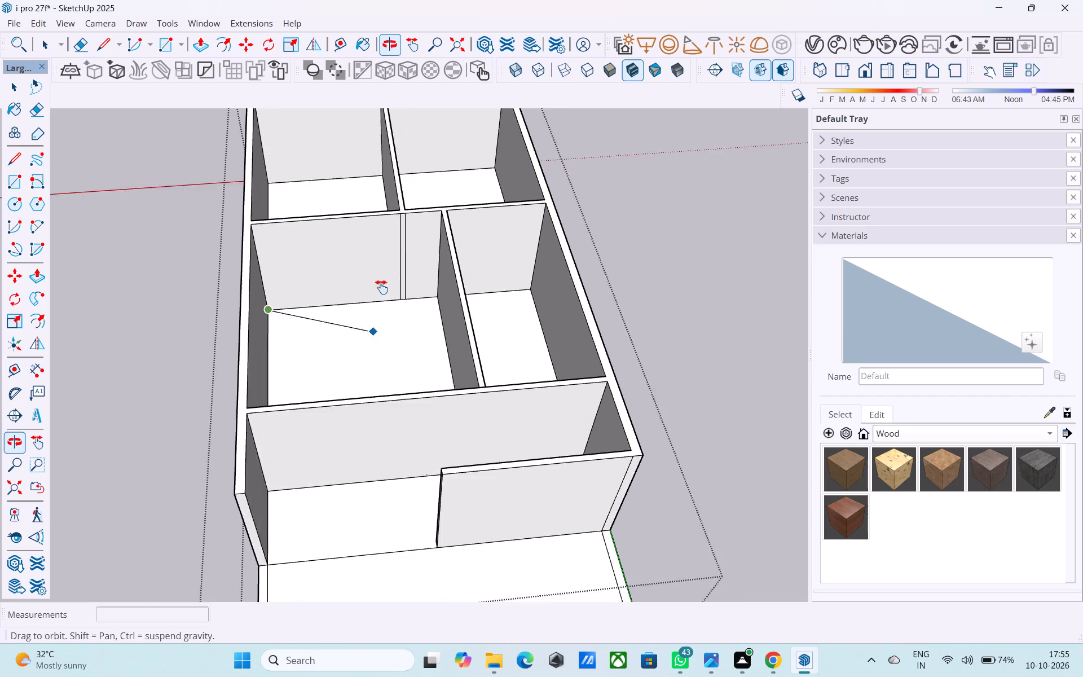
middle_drag(381, 287, 369, 228)
shift+middle_drag(444, 300, 439, 296)
scroll(439, 296, up, 3)
key(e)
drag(397, 243, 366, 243)
Measure the offset between the rear rooms' partition and the middle rooms' partition along the rear cross wall.
scroll(386, 313, down, 2)
middle_drag(376, 354, 367, 407)
middle_drag(418, 333, 399, 462)
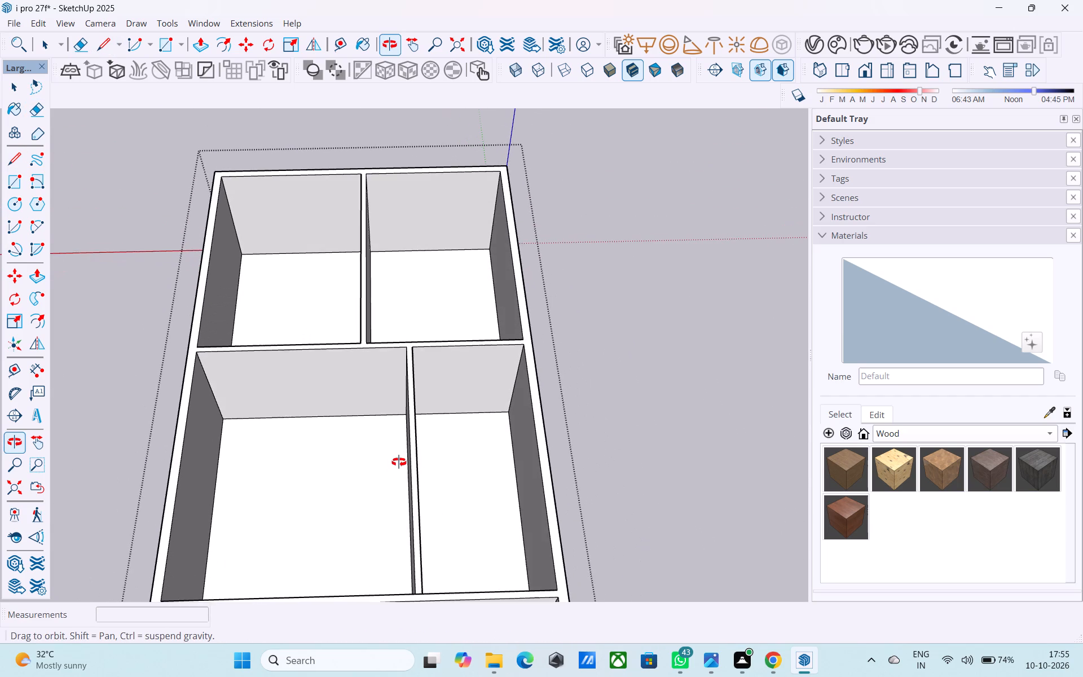
middle_drag(399, 462, 397, 458)
scroll(407, 368, up, 2)
key(l)
scroll(334, 310, up, 4)
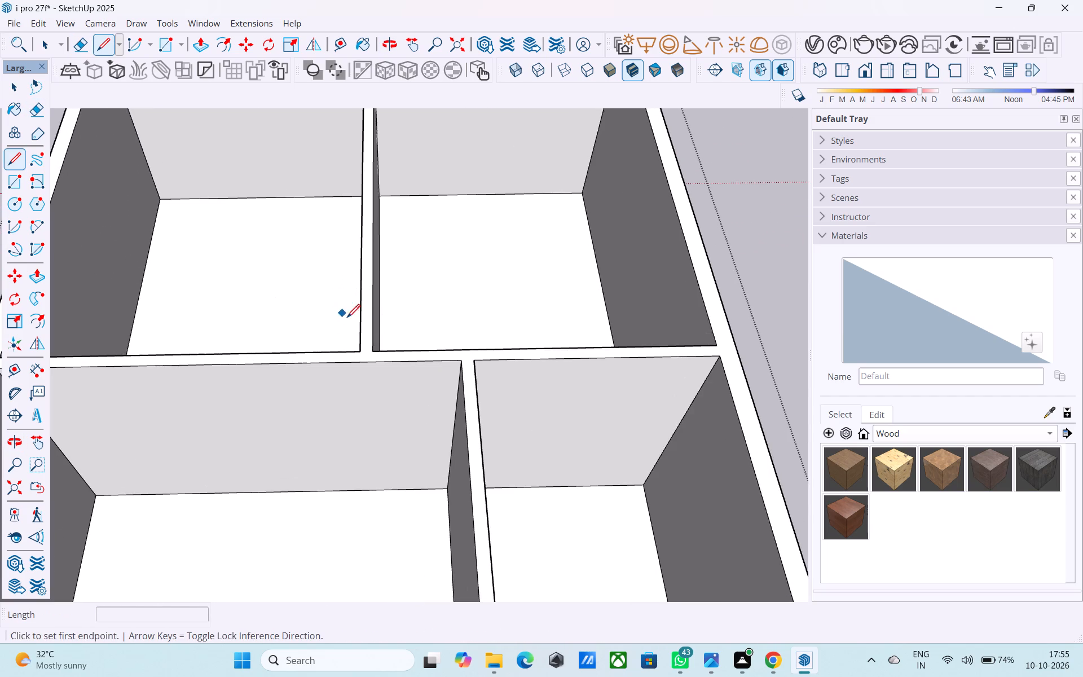
click(377, 347)
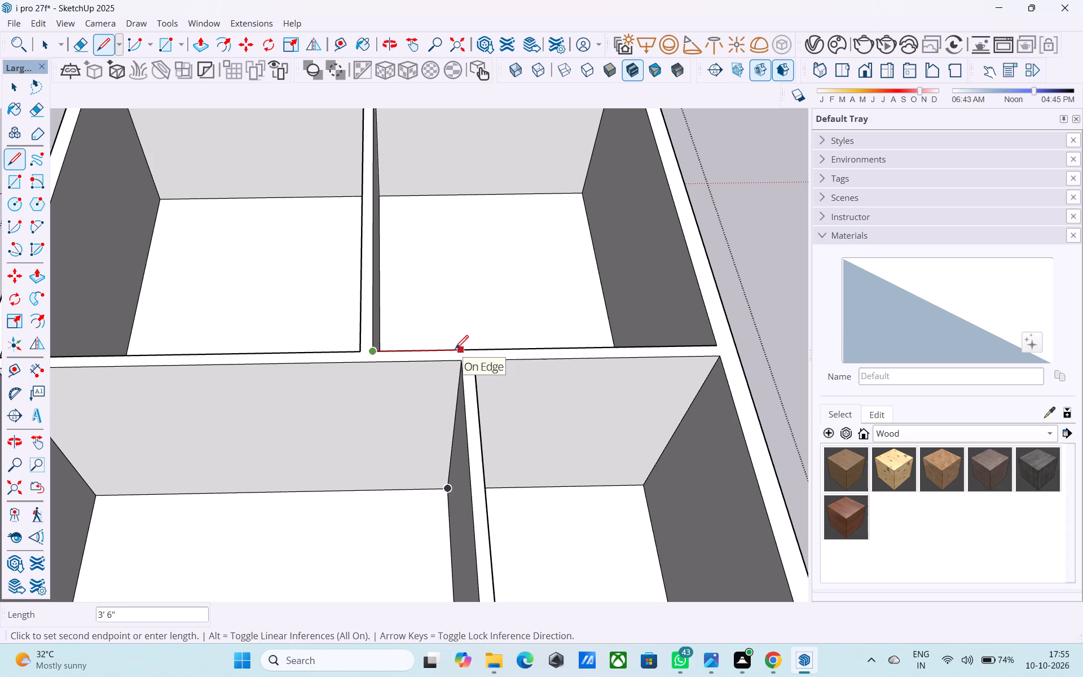
key(space)
Push/Pull the free end face of the short front wall back 4', in line with the middle rooms' partition.
shift+middle_drag(455, 350, 447, 320)
scroll(437, 361, down, 4)
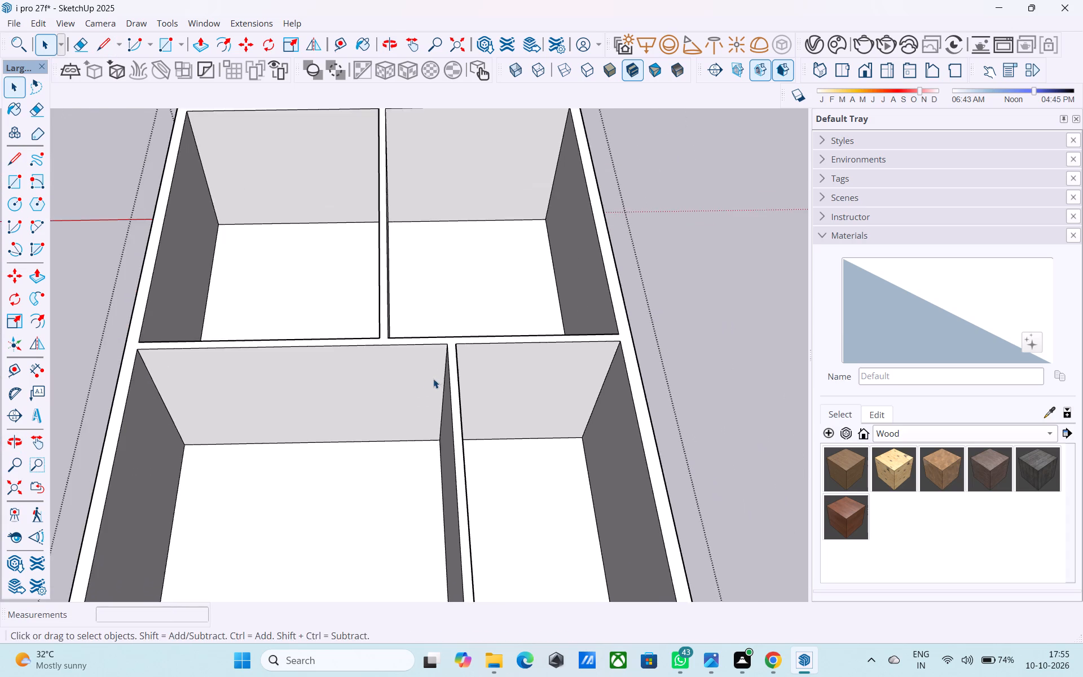
middle_drag(433, 381, 434, 328)
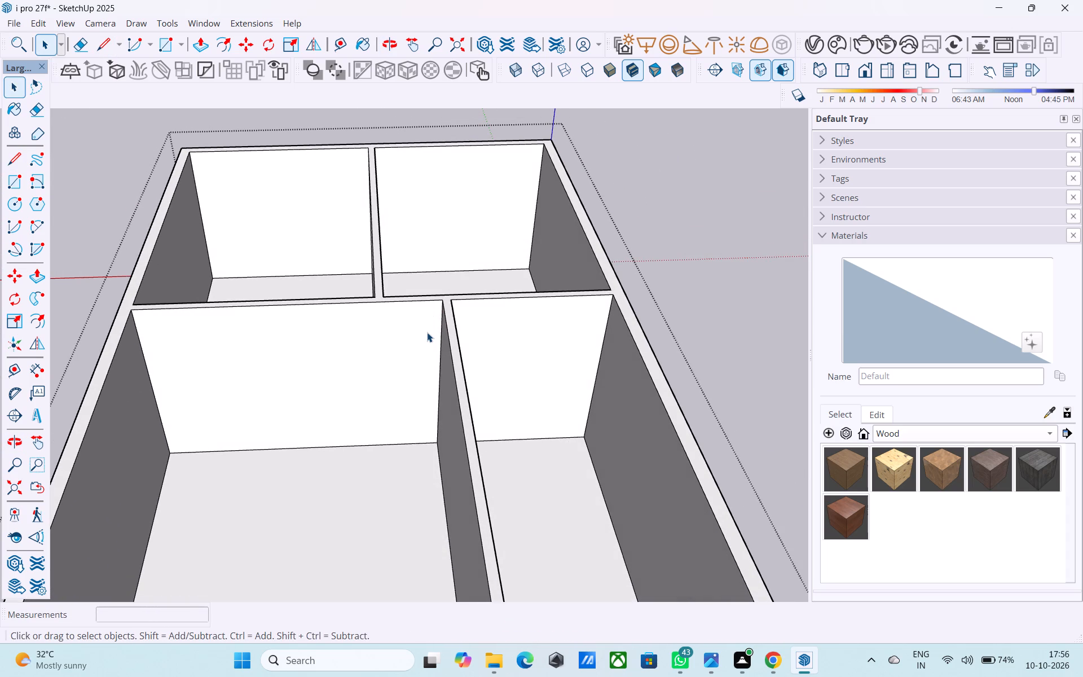
scroll(427, 332, up, 1)
scroll(427, 332, down, 8)
middle_drag(422, 425, 426, 379)
scroll(432, 388, down, 1)
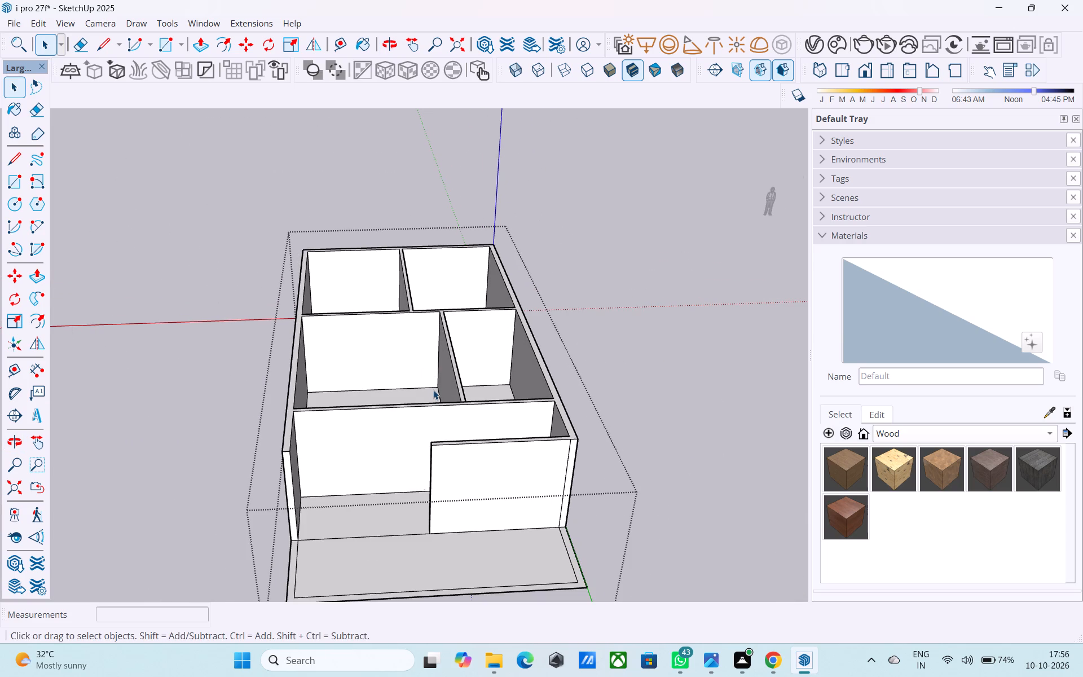
middle_drag(447, 440, 588, 468)
scroll(589, 468, up, 2)
scroll(653, 471, up, 7)
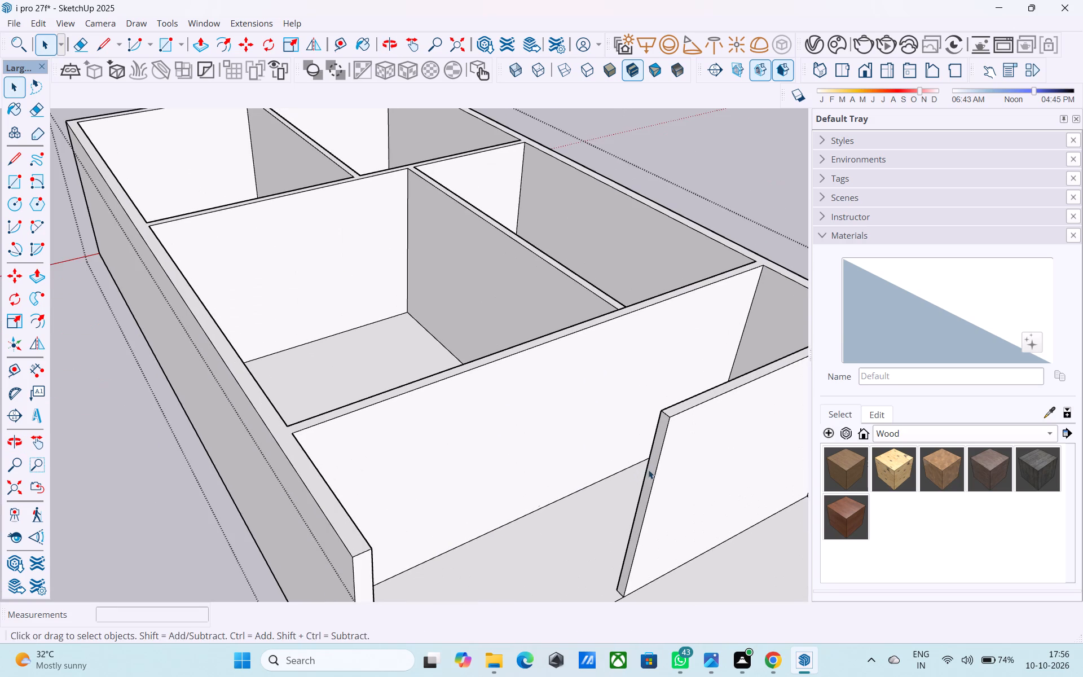
click(651, 472)
key(p)
click(651, 472)
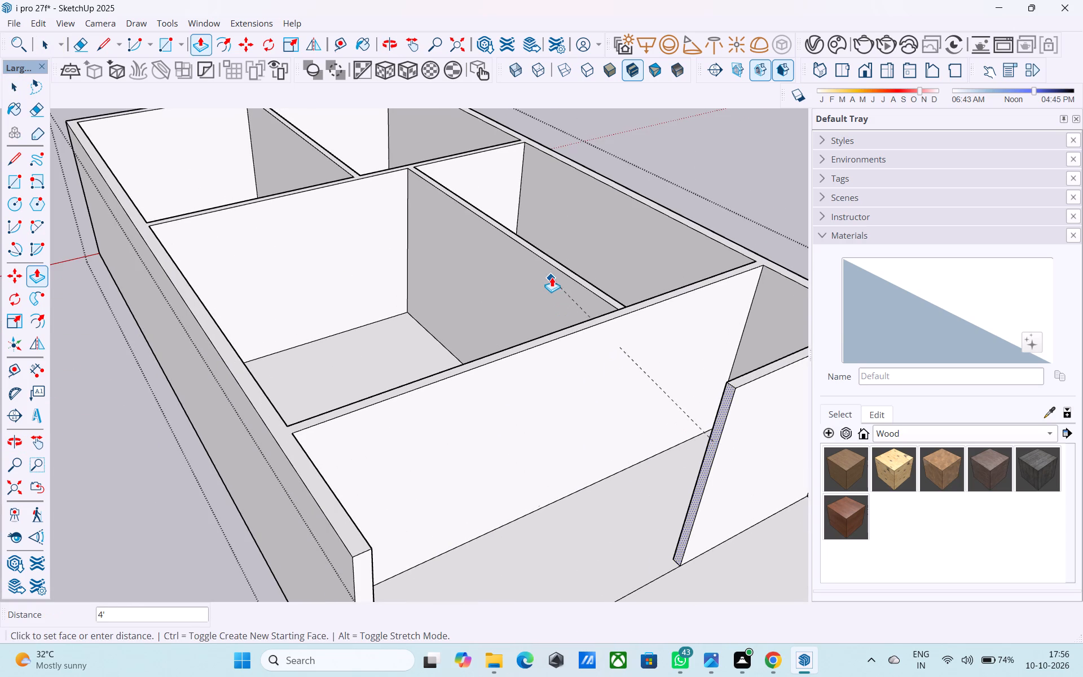
click(552, 276)
Draw a line across the top of the outer side wall where it meets the front cross wall, beside the short front wall.
middle_drag(609, 384, 425, 303)
scroll(427, 300, down, 4)
middle_drag(434, 306, 429, 347)
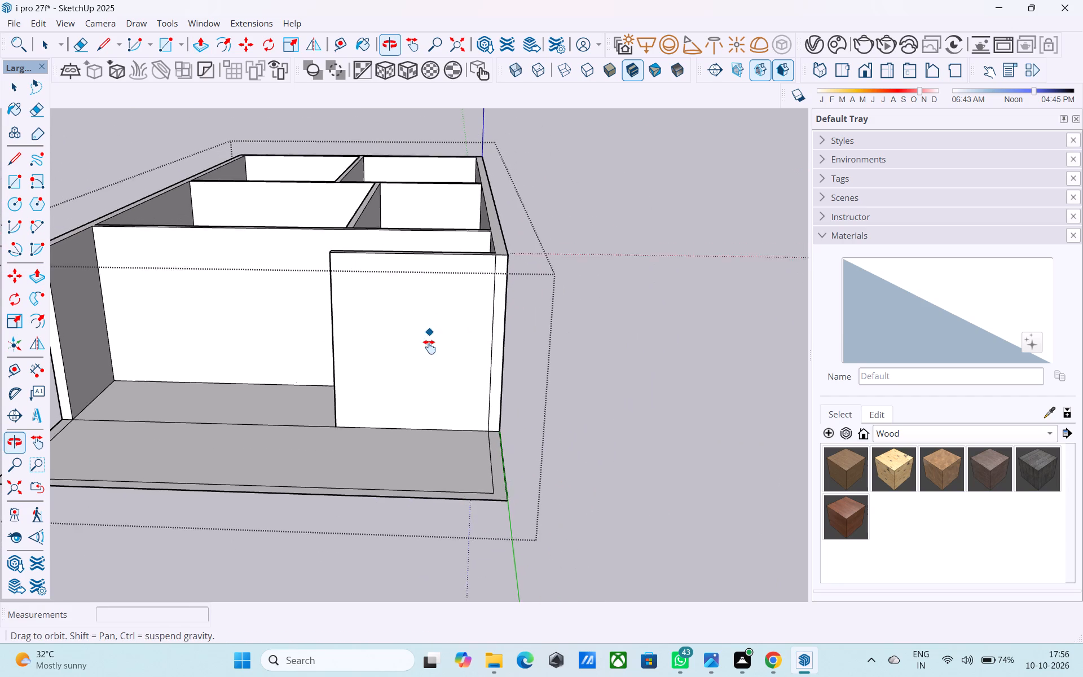
middle_drag(429, 347, 429, 350)
middle_drag(429, 350, 433, 372)
middle_drag(460, 356, 446, 407)
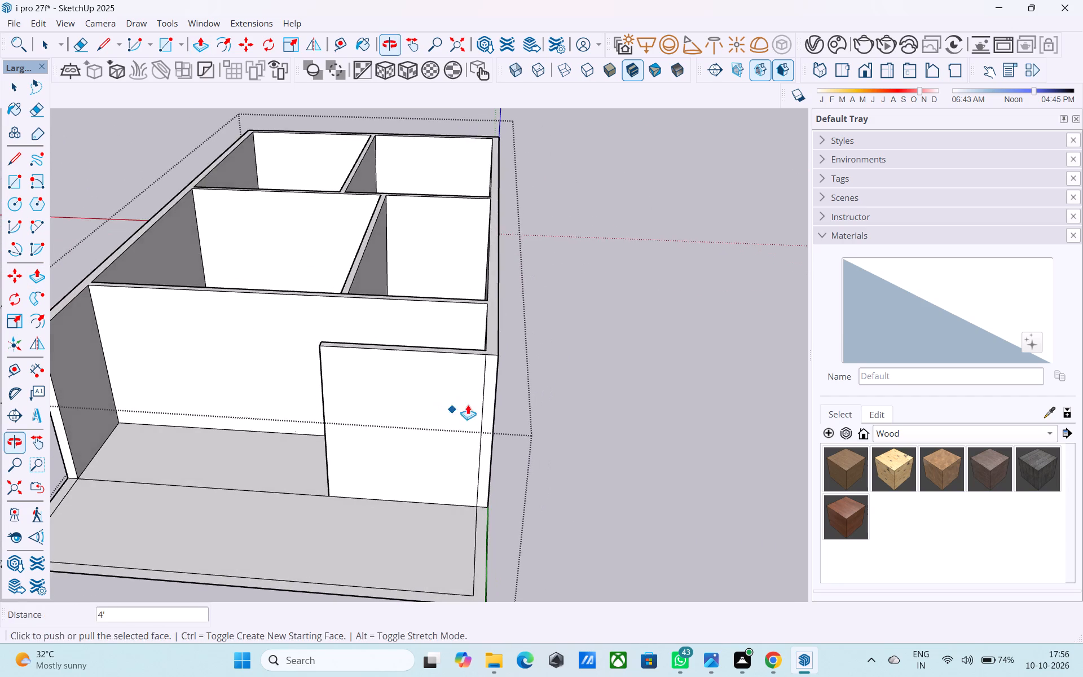
middle_drag(508, 355, 483, 397)
scroll(481, 398, up, 4)
shift+middle_drag(477, 344, 476, 388)
scroll(476, 370, up, 4)
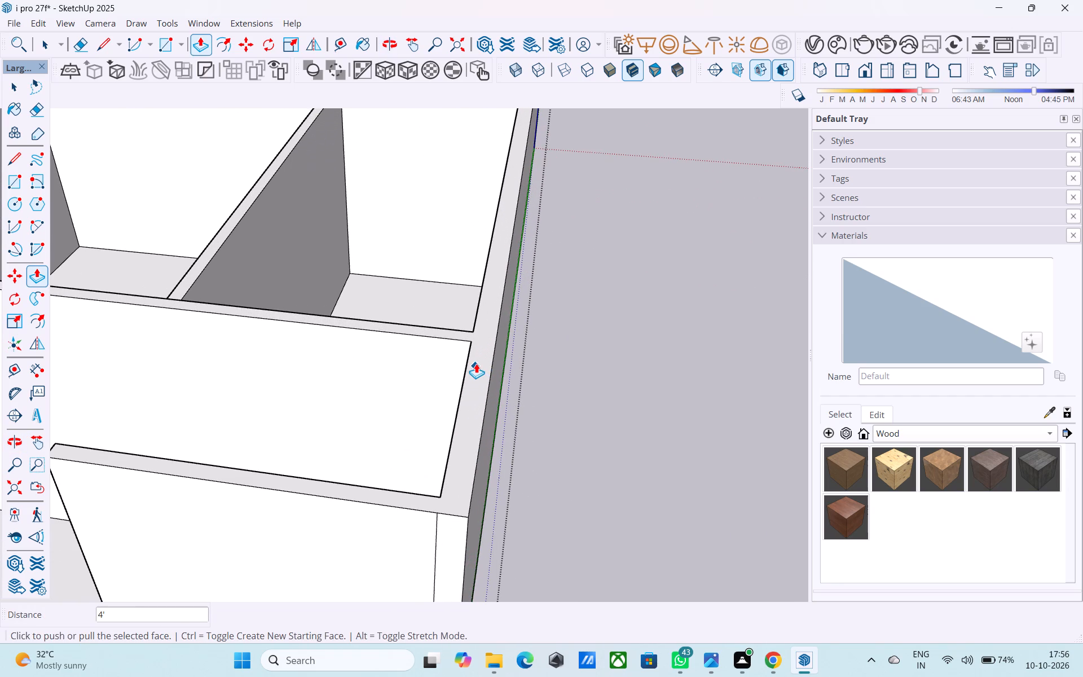
key(l)
click(474, 342)
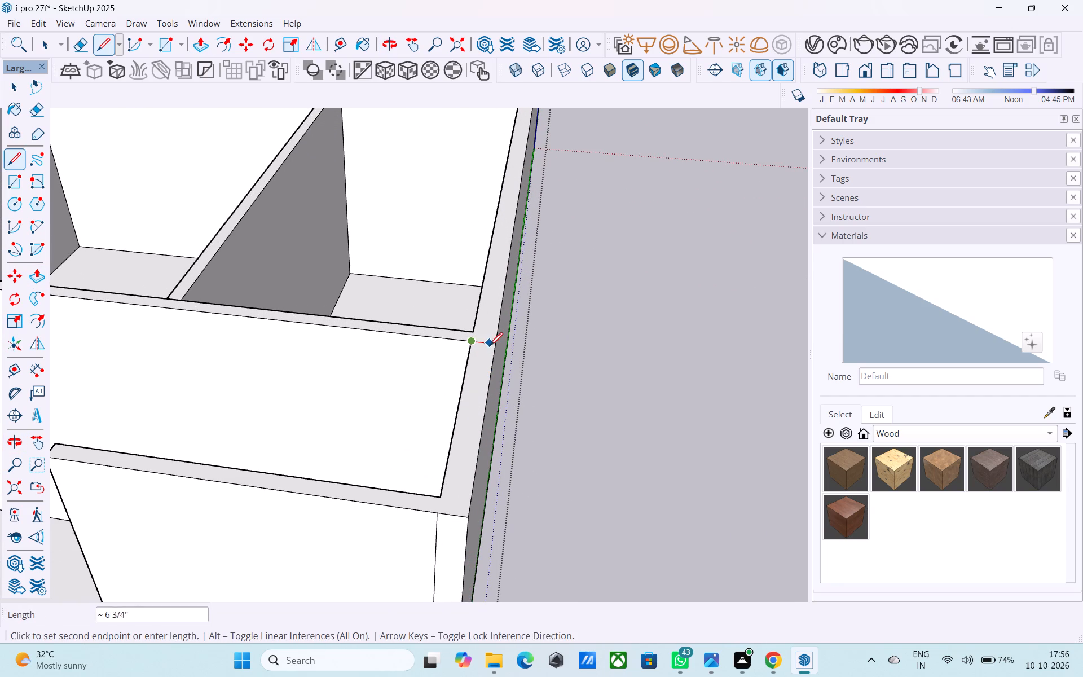
click(493, 347)
Push/Pull the top face of the short front wall and its adjoining side wall section up 12'.
key(space)
click(486, 358)
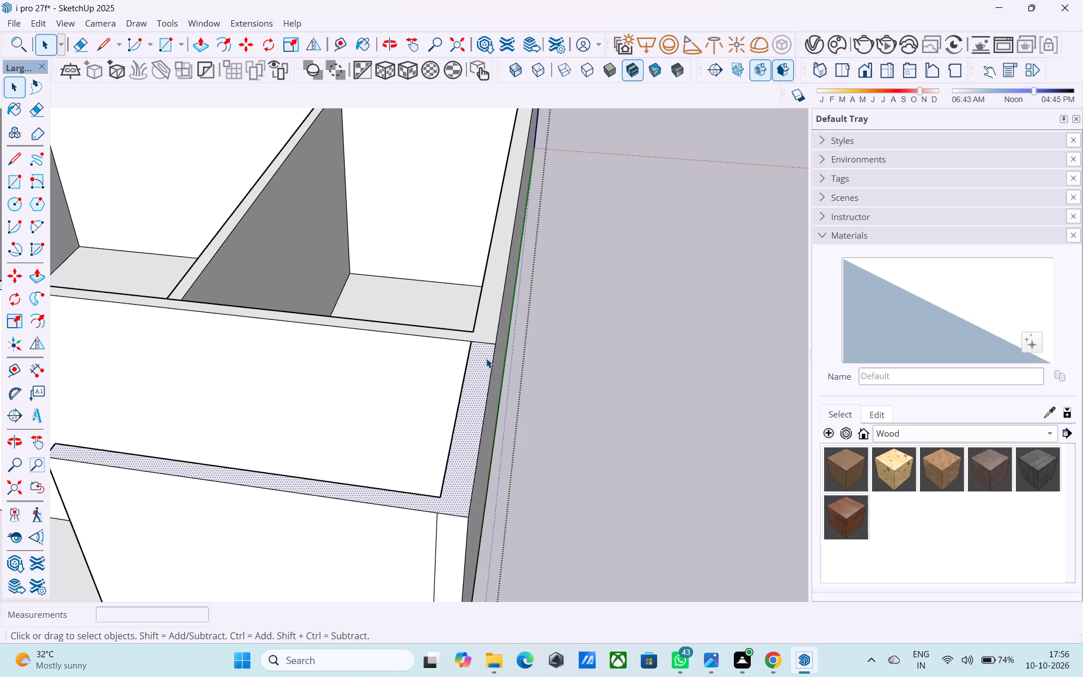
key(p)
click(486, 358)
text(6")
key(Return)
text(12')
key(Return)
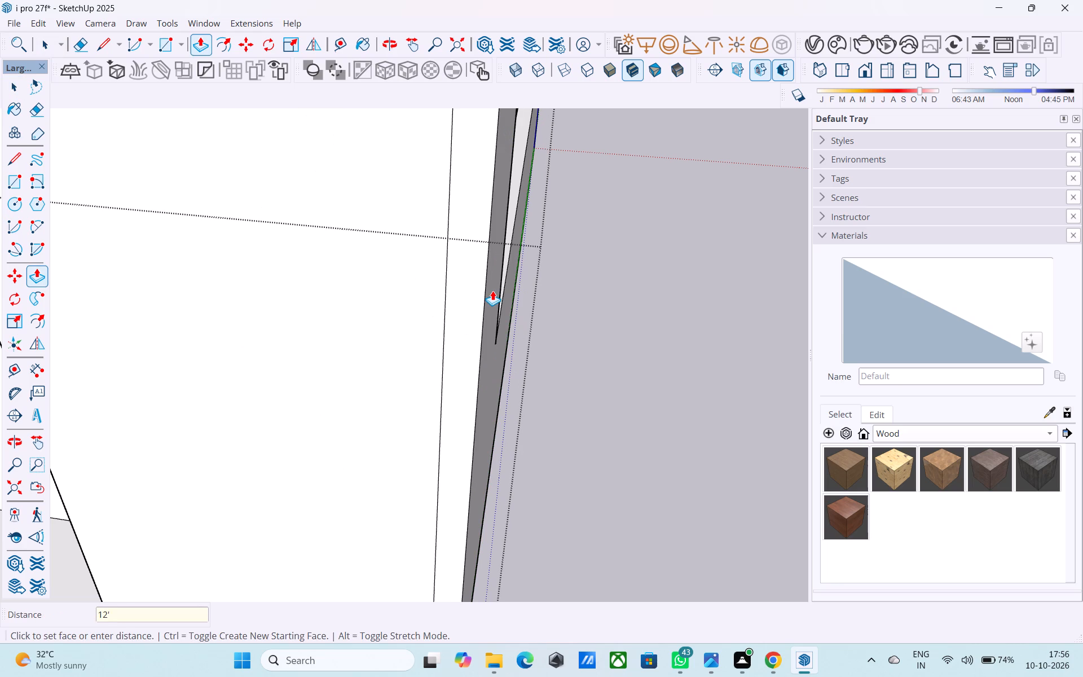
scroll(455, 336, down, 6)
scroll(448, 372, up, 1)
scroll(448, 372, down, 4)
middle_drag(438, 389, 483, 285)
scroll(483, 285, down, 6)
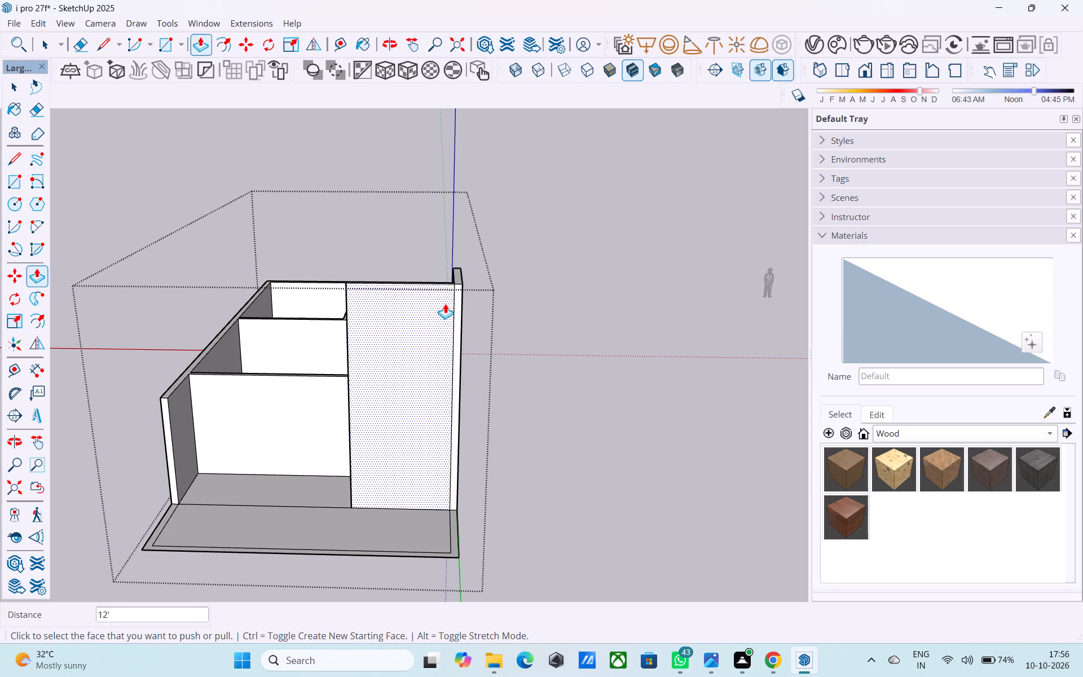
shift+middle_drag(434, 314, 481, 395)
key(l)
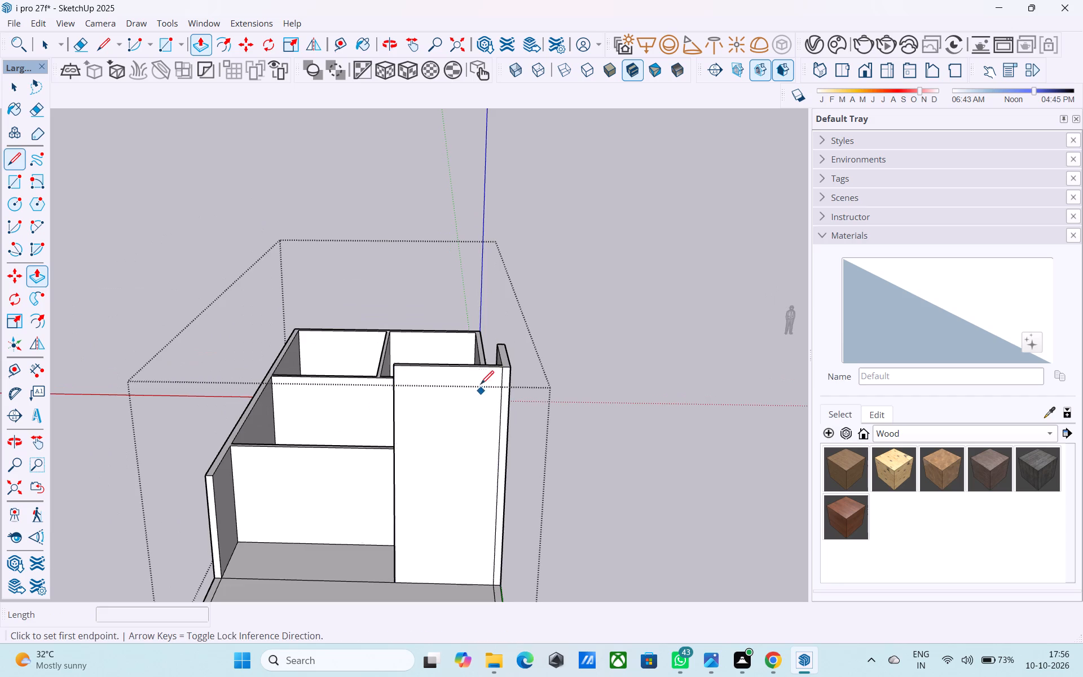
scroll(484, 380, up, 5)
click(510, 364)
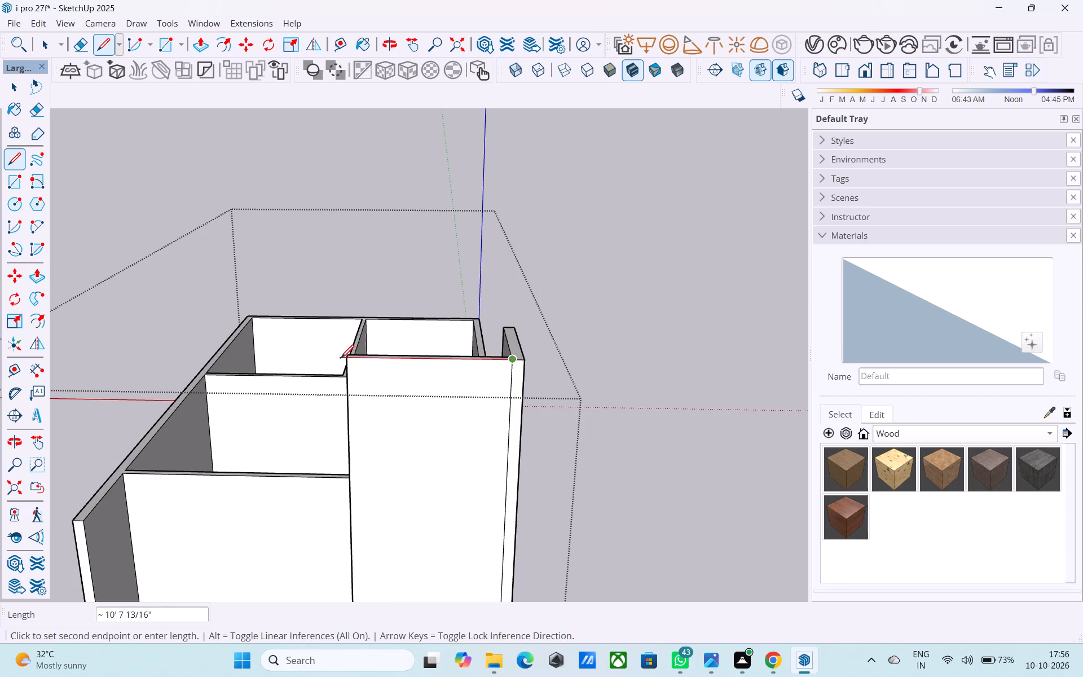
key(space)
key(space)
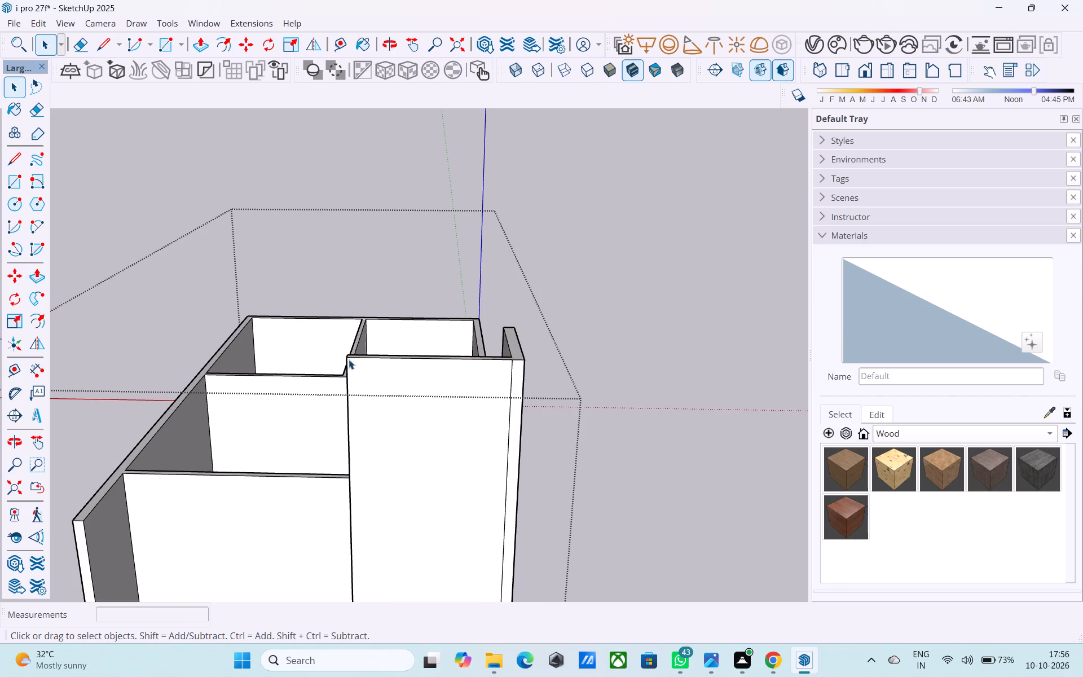
Examine the raised front corner walls and the rest of the house from several angles.
scroll(349, 360, down, 2)
middle_drag(349, 361, 678, 431)
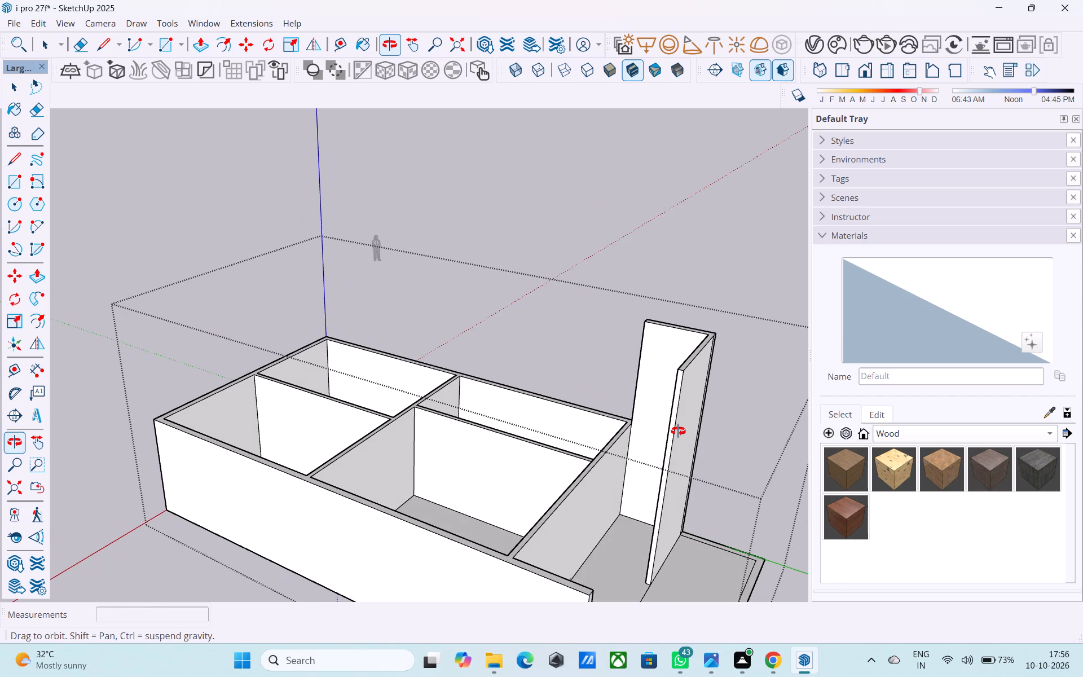
middle_drag(678, 431, 486, 417)
scroll(470, 412, up, 1)
scroll(468, 412, down, 4)
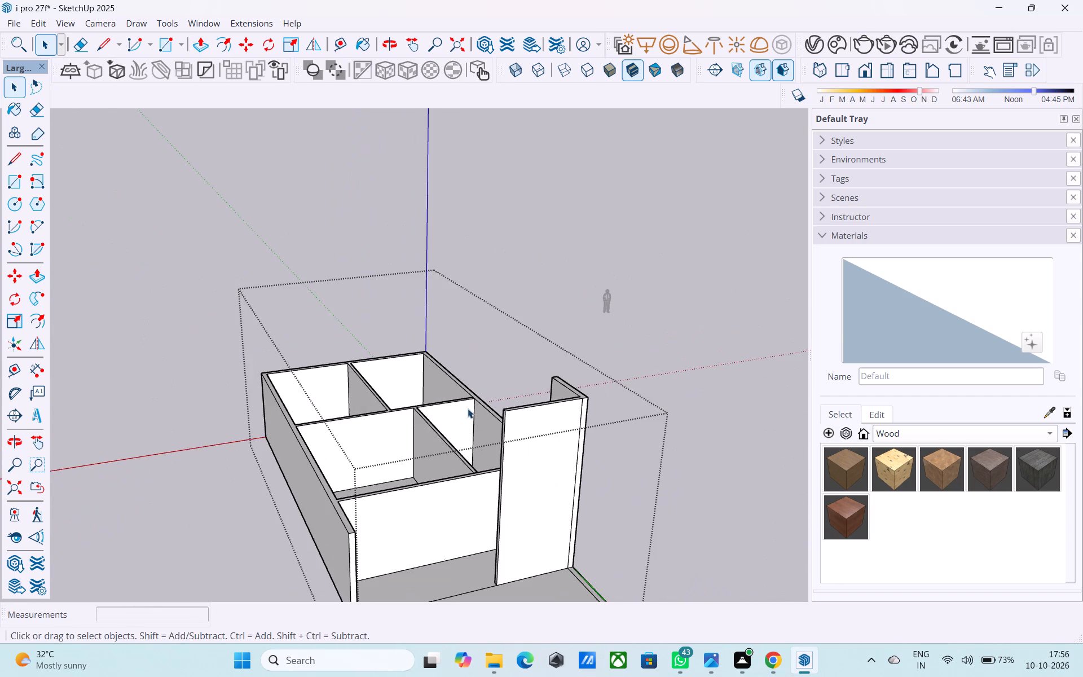
scroll(468, 408, down, 1)
shift+middle_drag(465, 408, 455, 402)
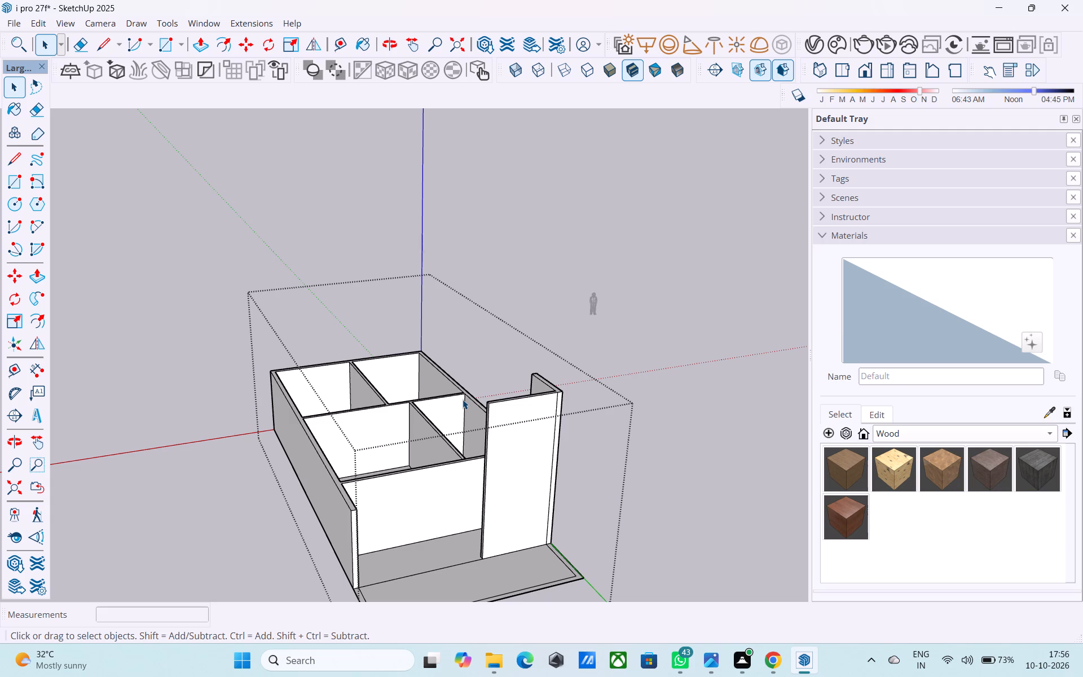
middle_drag(453, 405, 482, 312)
scroll(476, 314, down, 3)
middle_drag(476, 323, 435, 332)
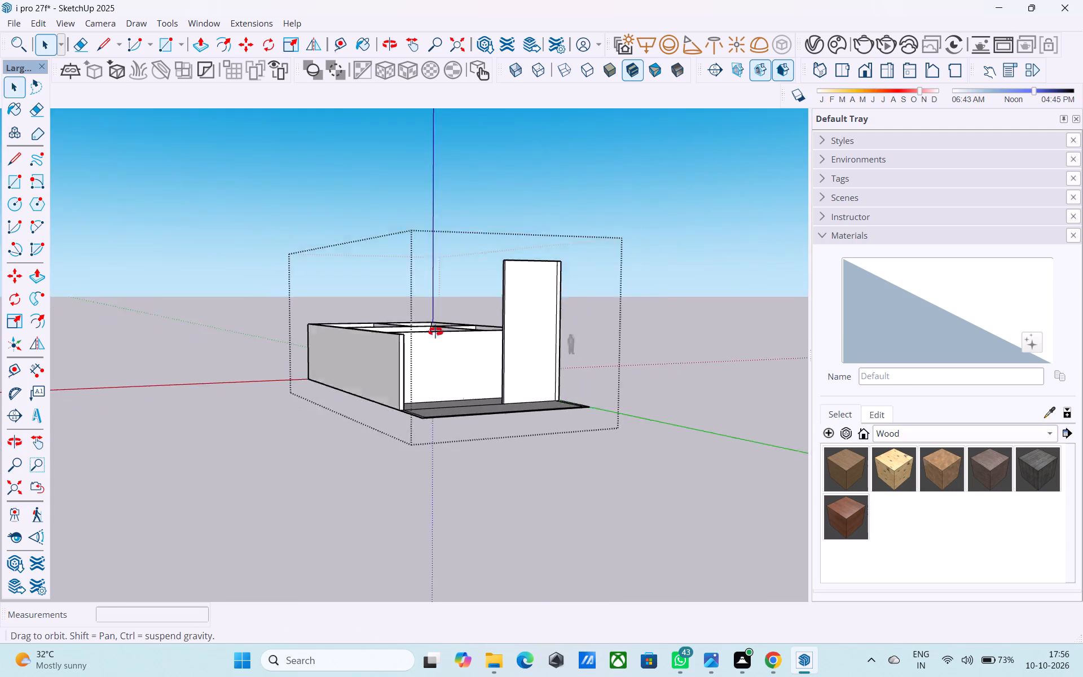
middle_drag(435, 332, 239, 425)
scroll(166, 455, up, 4)
middle_drag(146, 464, 217, 482)
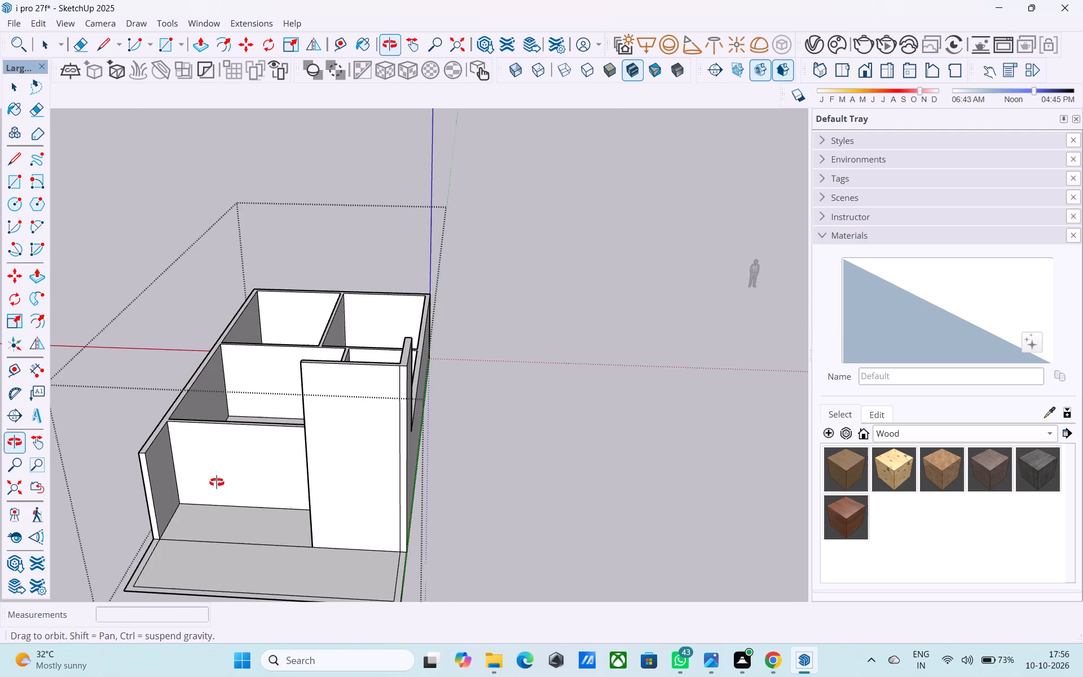
middle_drag(217, 482, 562, 414)
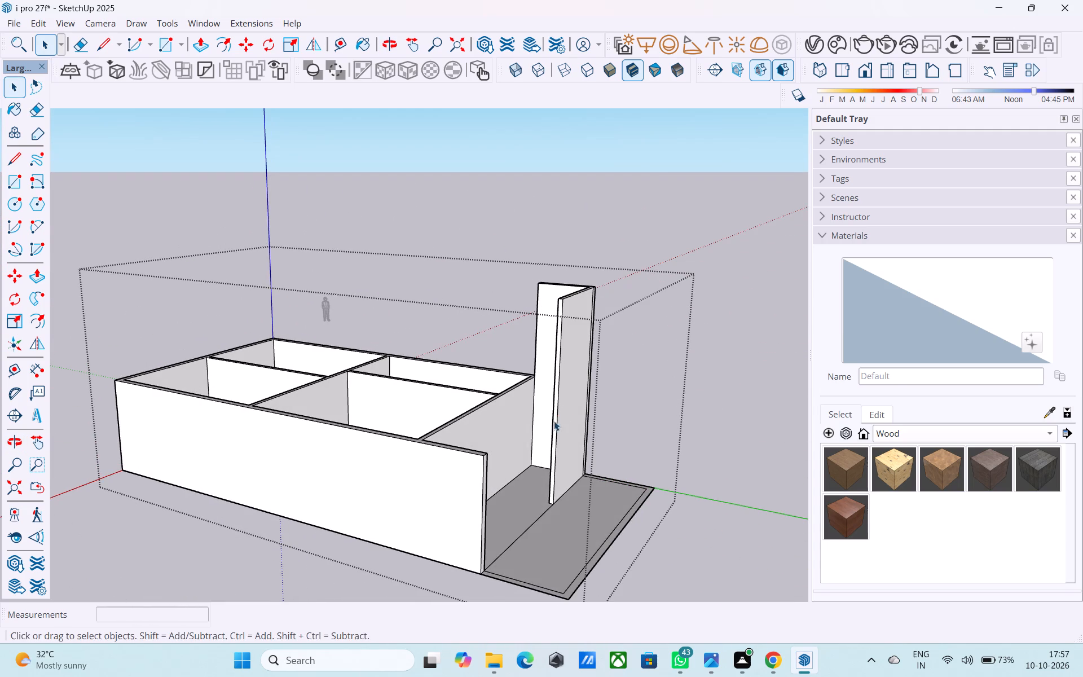
Push/Pull the front end face of the opposite outer side wall back 7' until flush with the front cross wall.
scroll(516, 495, up, 1)
middle_drag(509, 497, 437, 469)
scroll(353, 507, up, 3)
double_click(425, 485)
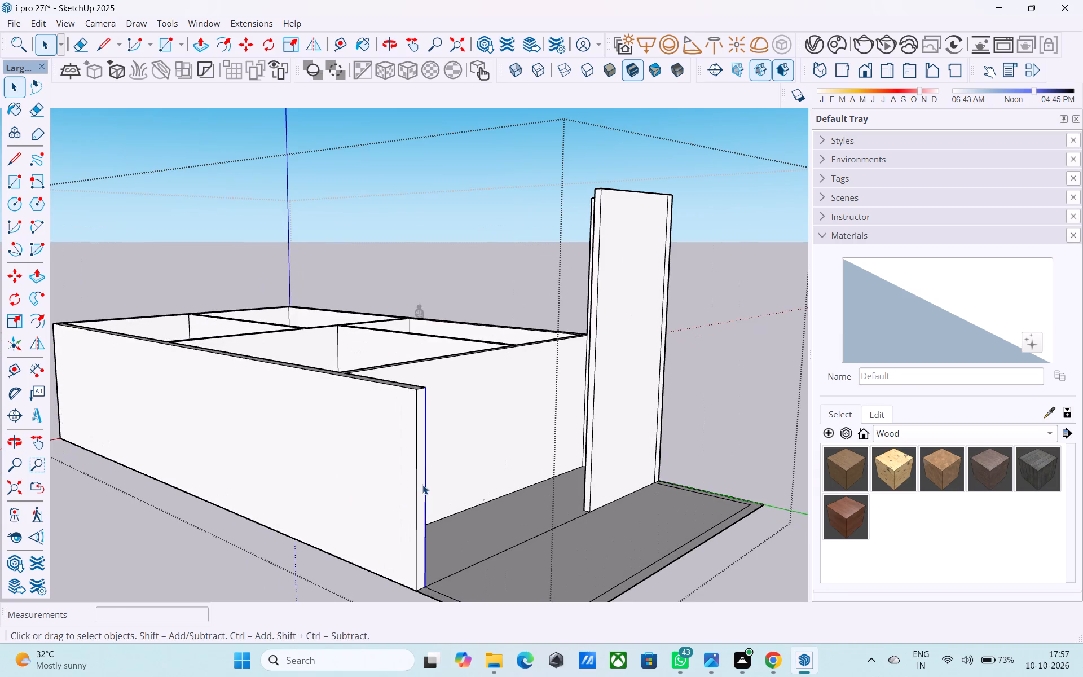
scroll(424, 485, up, 5)
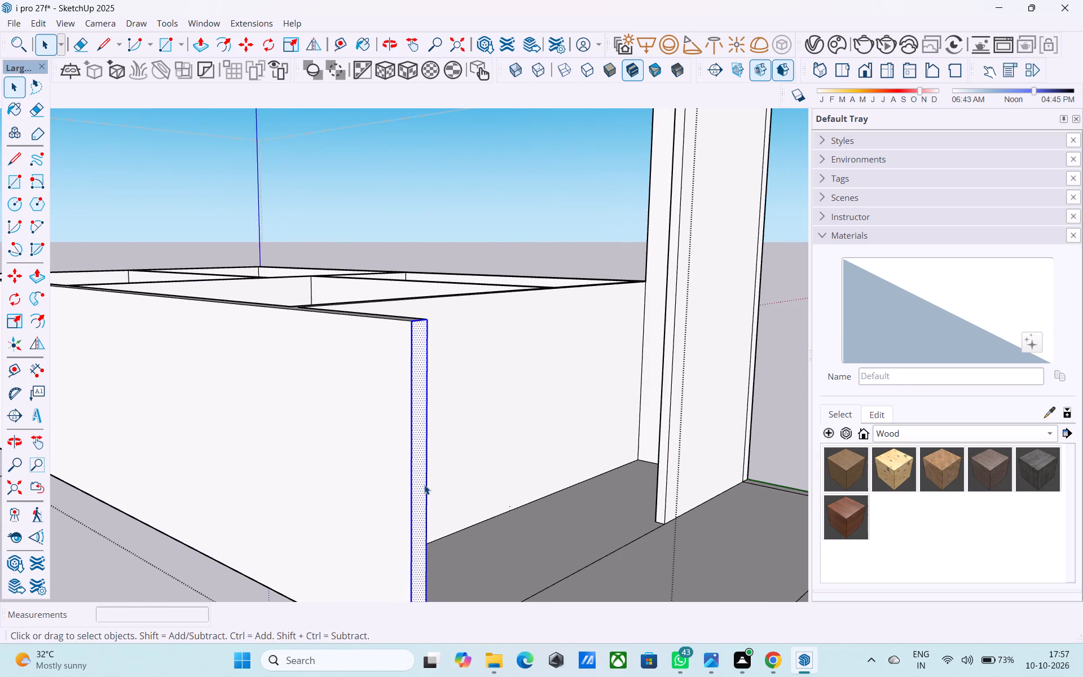
click(417, 485)
key(p)
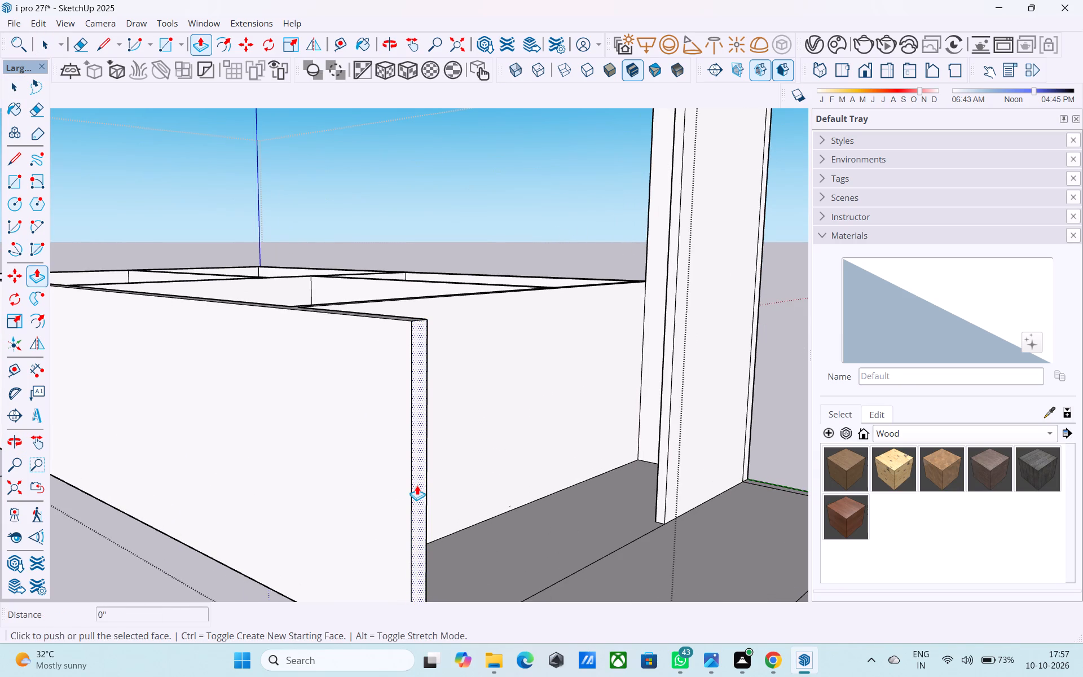
click(417, 485)
click(456, 392)
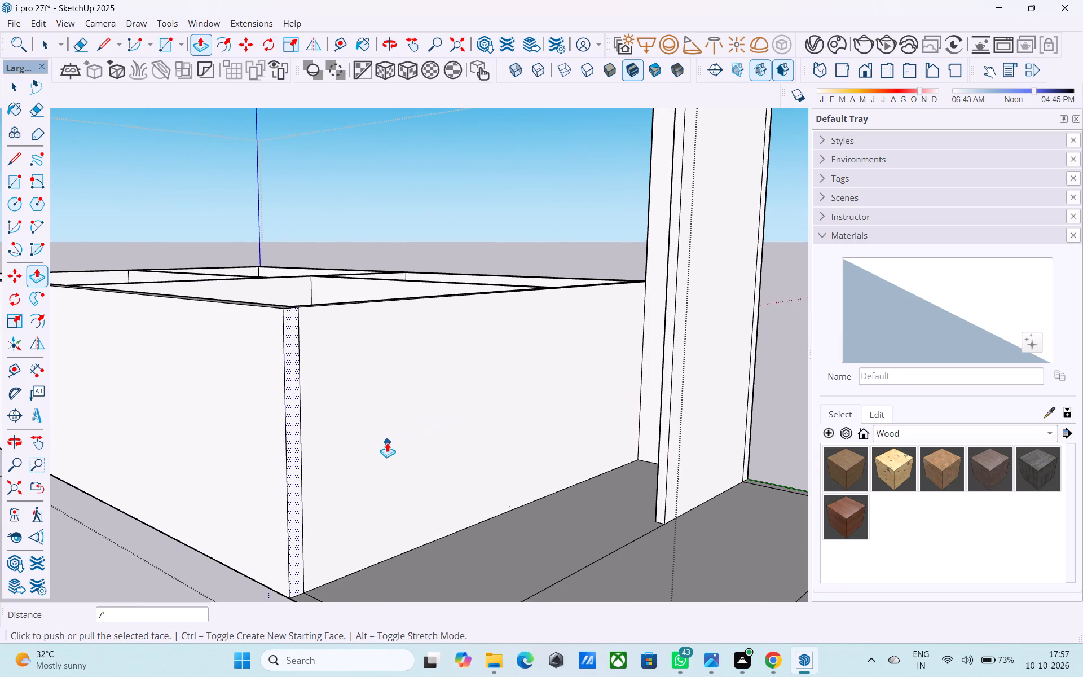
scroll(376, 449, down, 4)
middle_drag(375, 450, 526, 488)
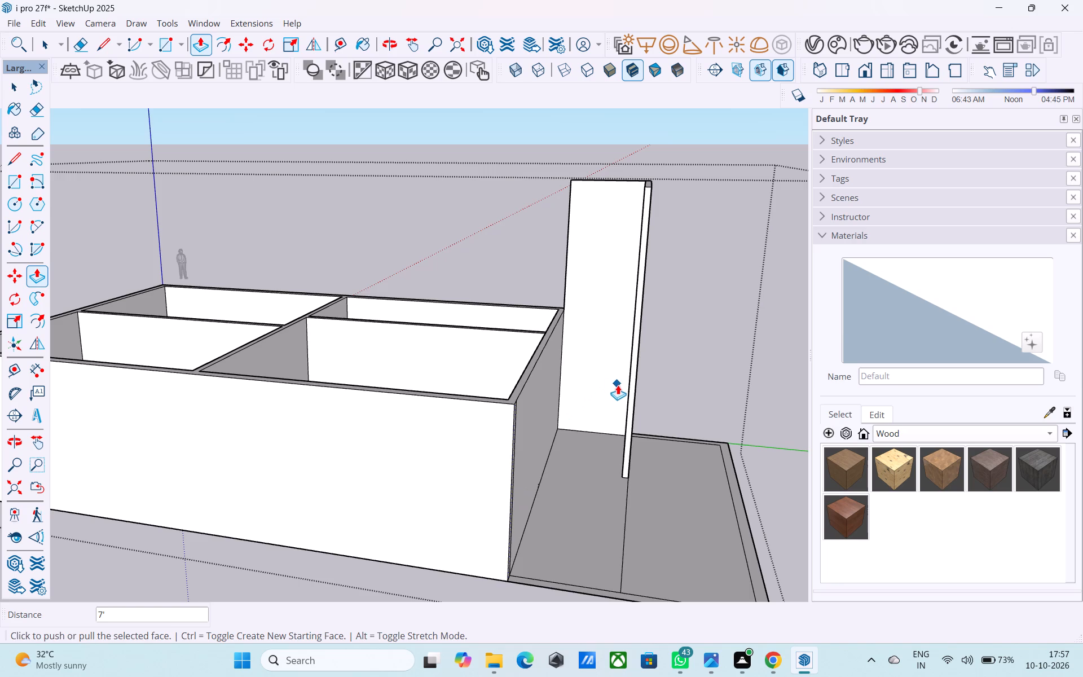
middle_drag(618, 385, 405, 399)
scroll(435, 408, down, 5)
key(space)
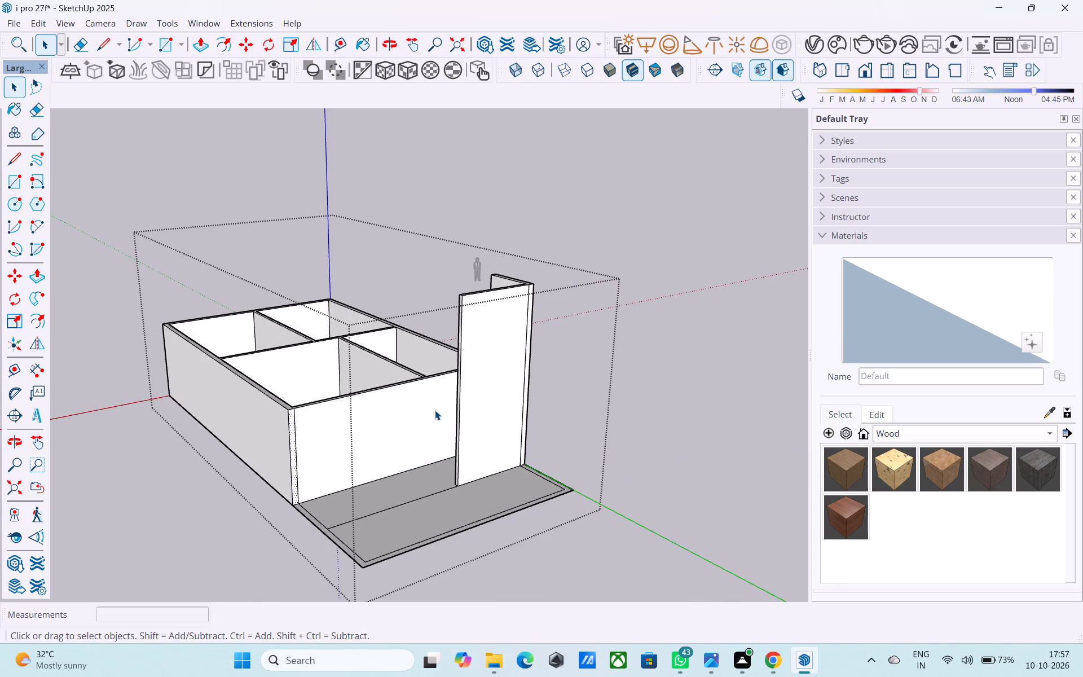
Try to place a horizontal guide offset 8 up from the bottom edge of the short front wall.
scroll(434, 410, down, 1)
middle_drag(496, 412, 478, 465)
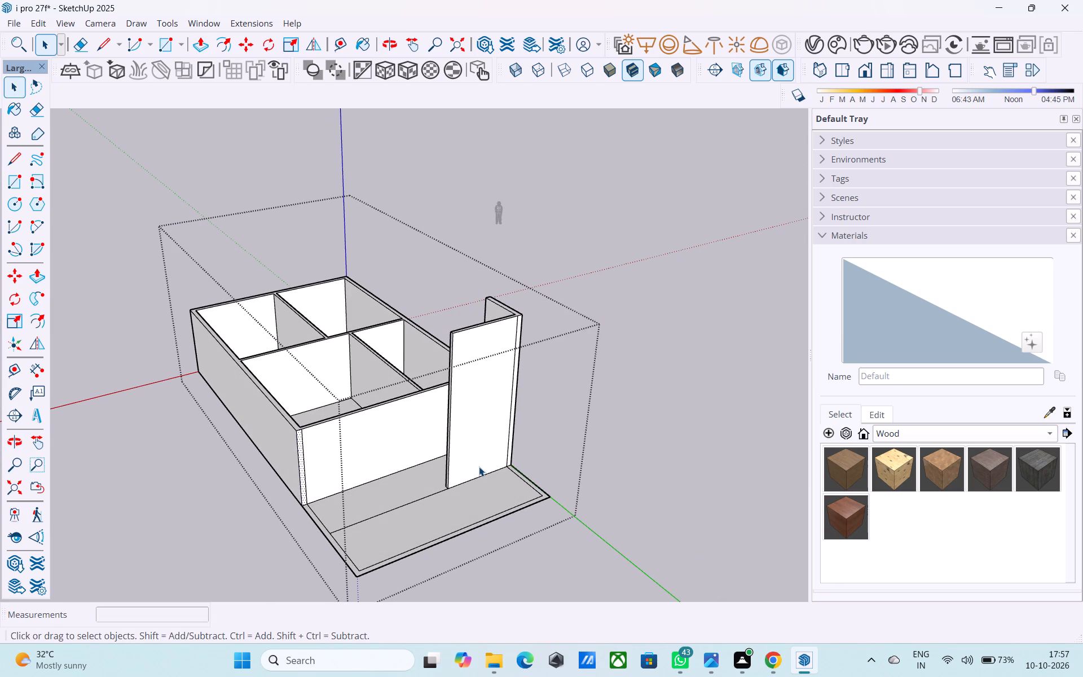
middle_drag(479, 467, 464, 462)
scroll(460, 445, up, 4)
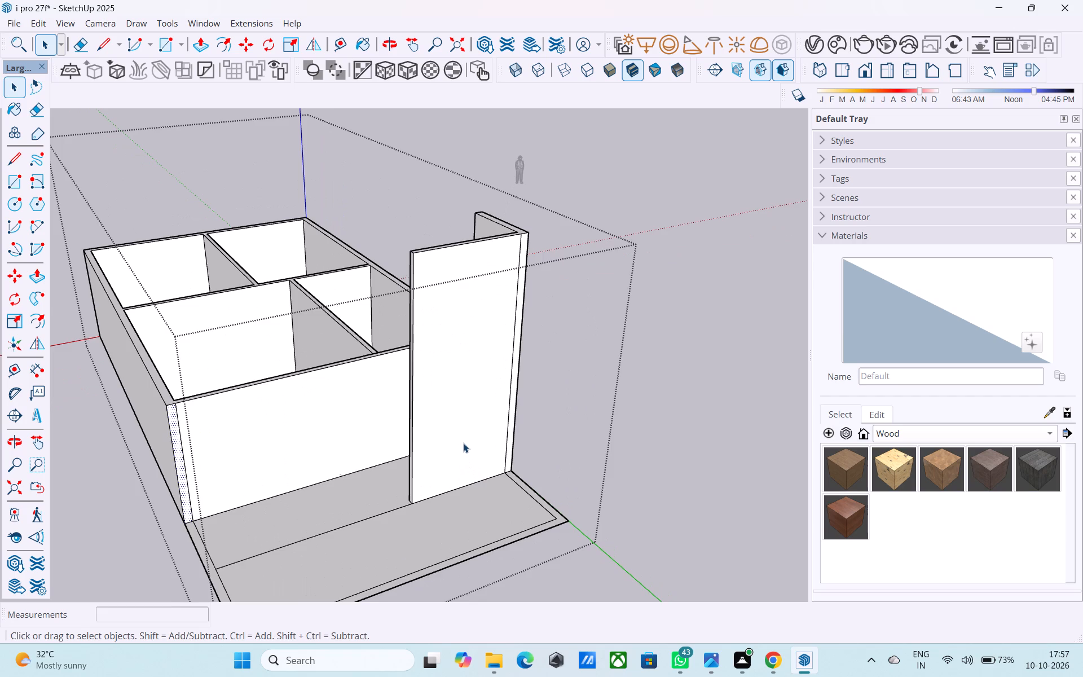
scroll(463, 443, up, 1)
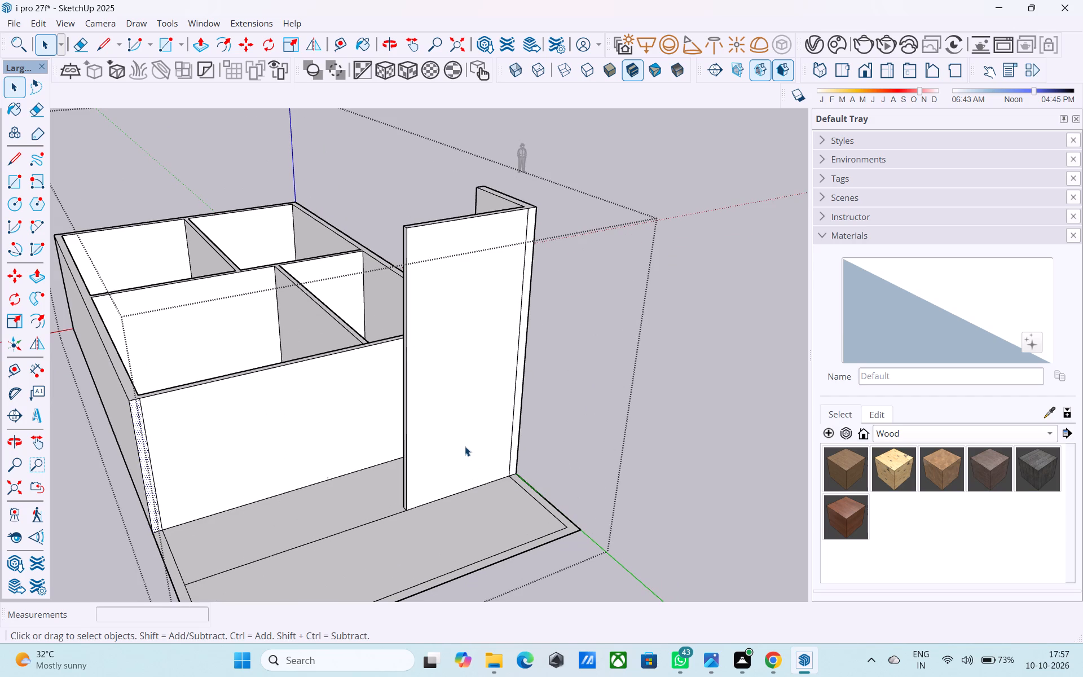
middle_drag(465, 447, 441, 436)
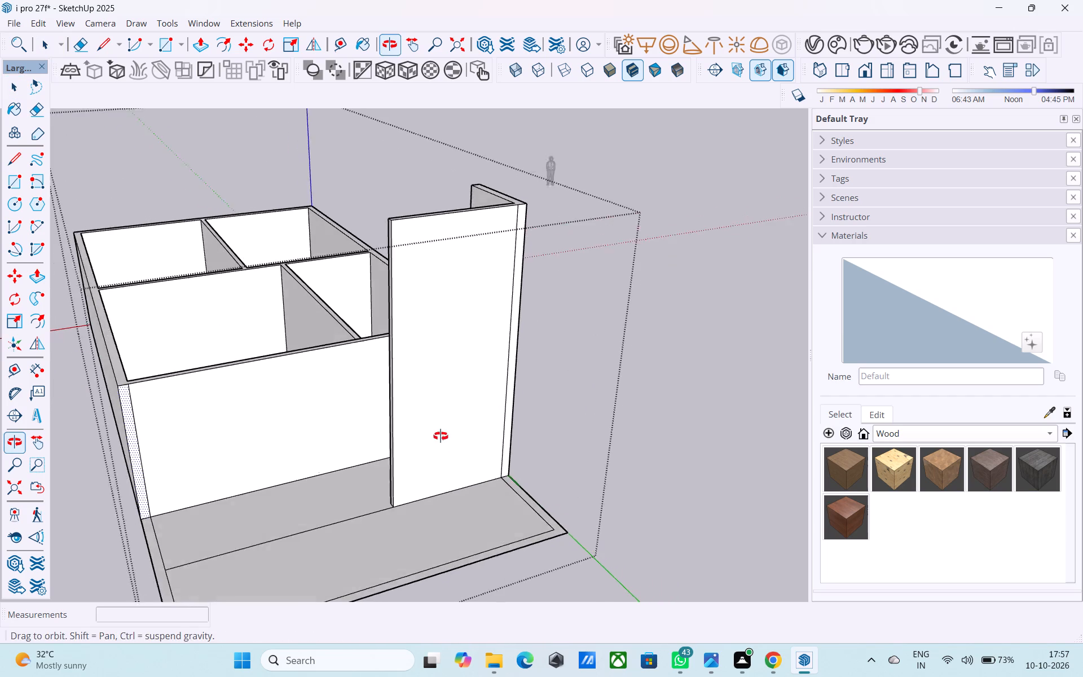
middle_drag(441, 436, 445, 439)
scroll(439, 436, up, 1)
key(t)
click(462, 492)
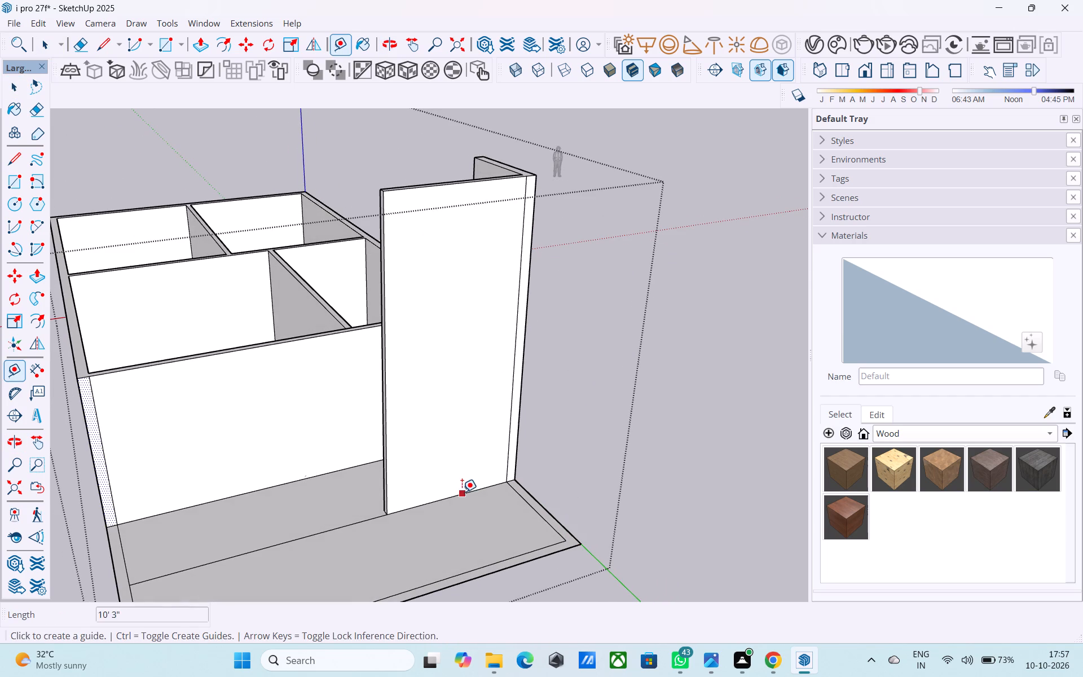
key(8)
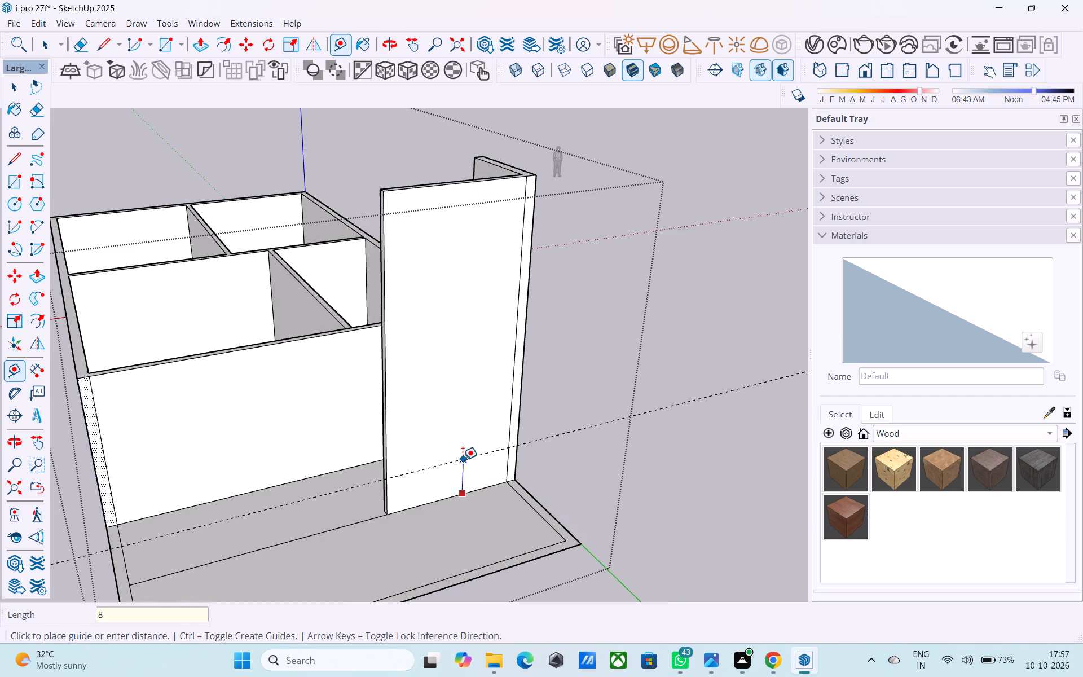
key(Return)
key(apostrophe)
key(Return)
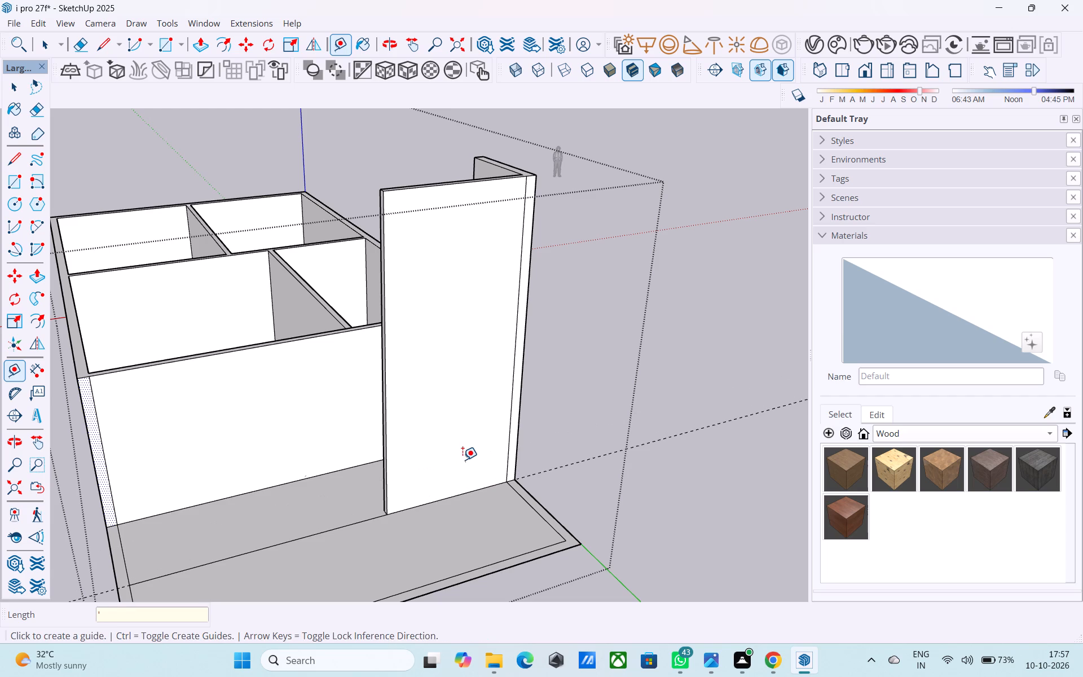
Place a horizontal guide 8' above the bottom edge of the short front wall.
click(474, 493)
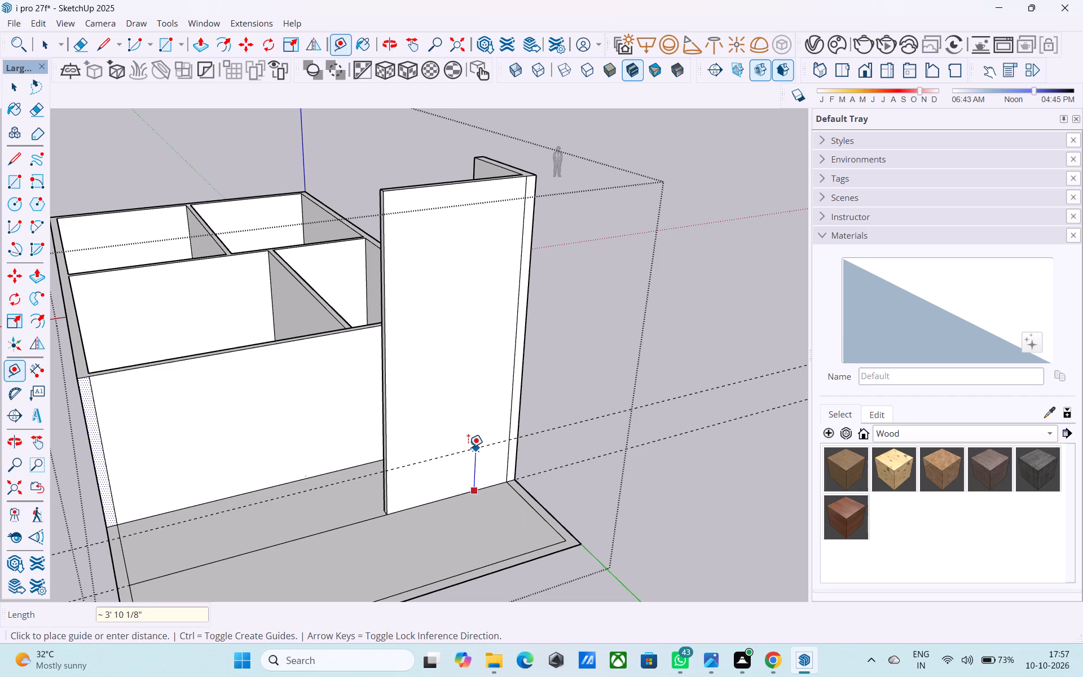
text(8')
key(Return)
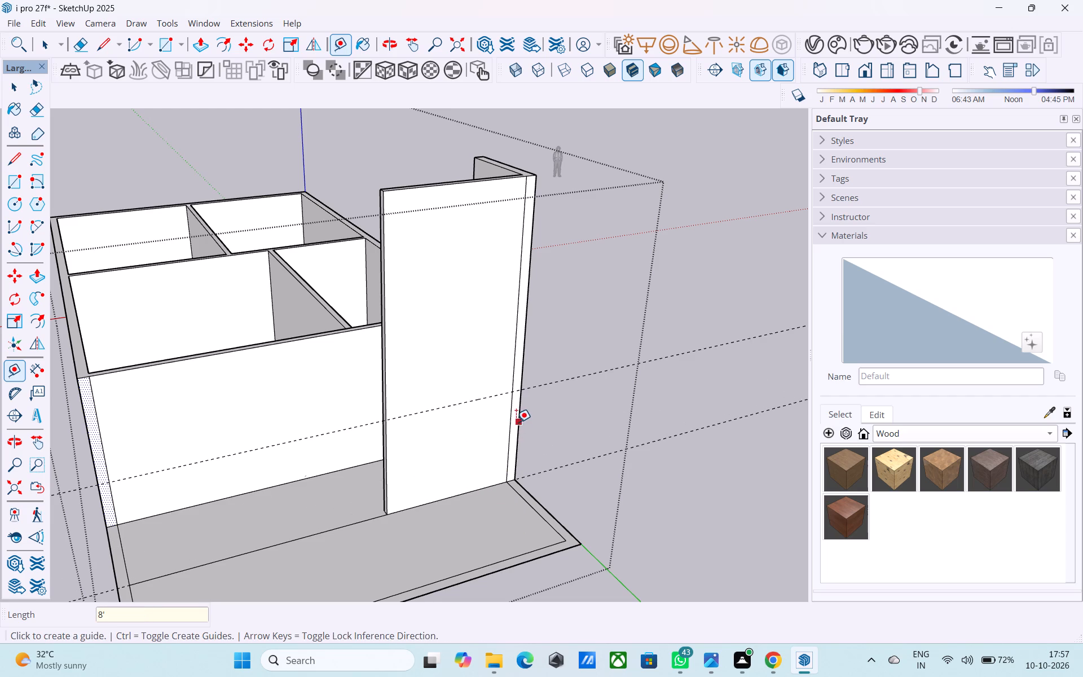
Draw lines along the 8' guide across the short front wall's front face and across its narrow end face.
key(l)
scroll(520, 406, up, 6)
click(507, 381)
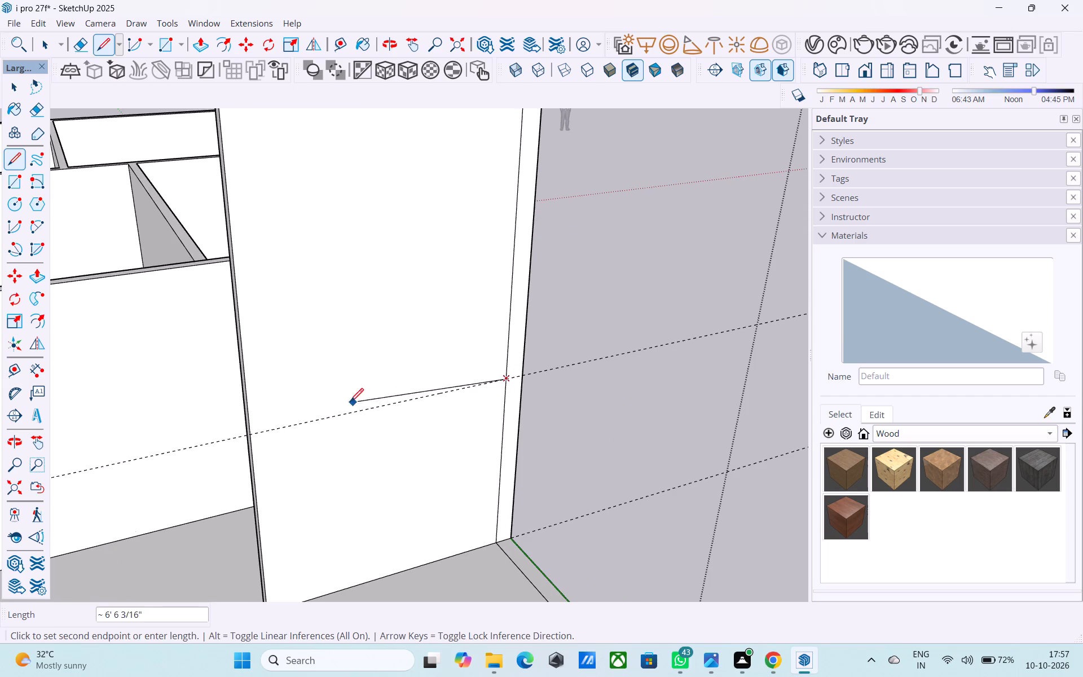
click(254, 441)
middle_drag(254, 440, 534, 371)
click(283, 474)
click(267, 475)
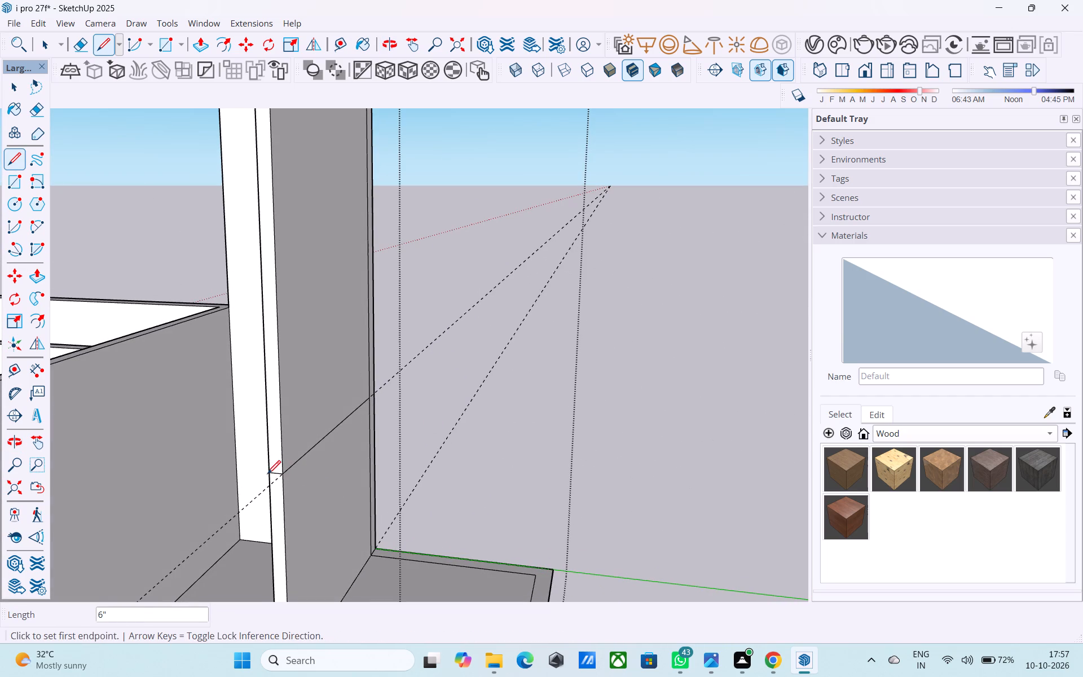
Copy the short line on the wall's narrow end face 6" downward.
scroll(274, 474, up, 3)
key(space)
click(276, 474)
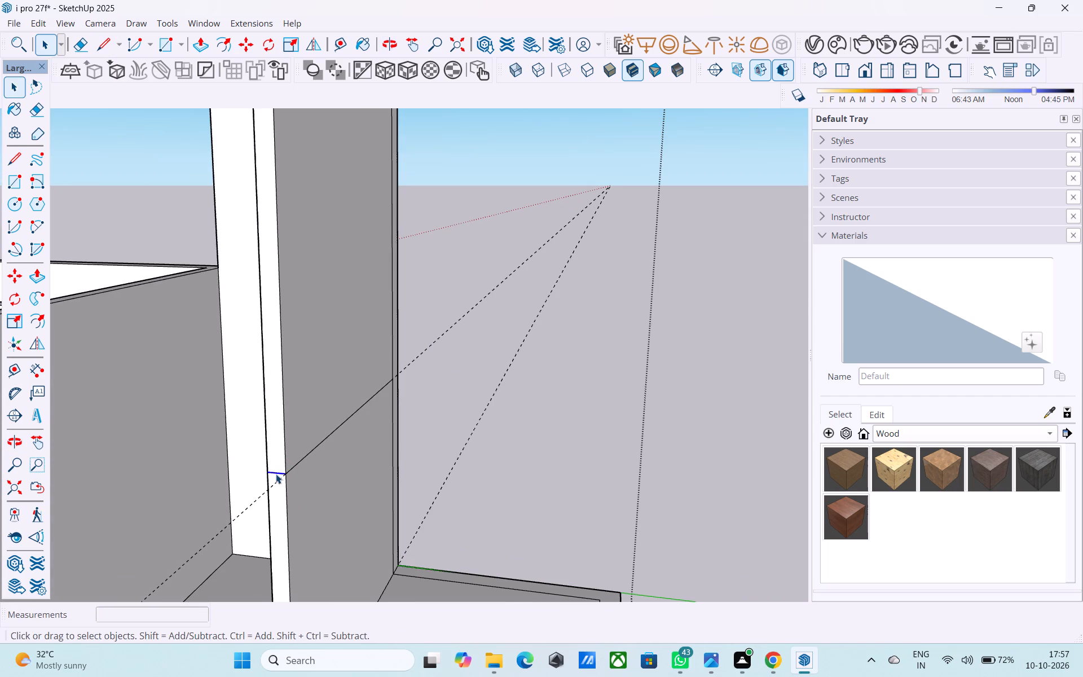
key(m)
scroll(278, 474, up, 2)
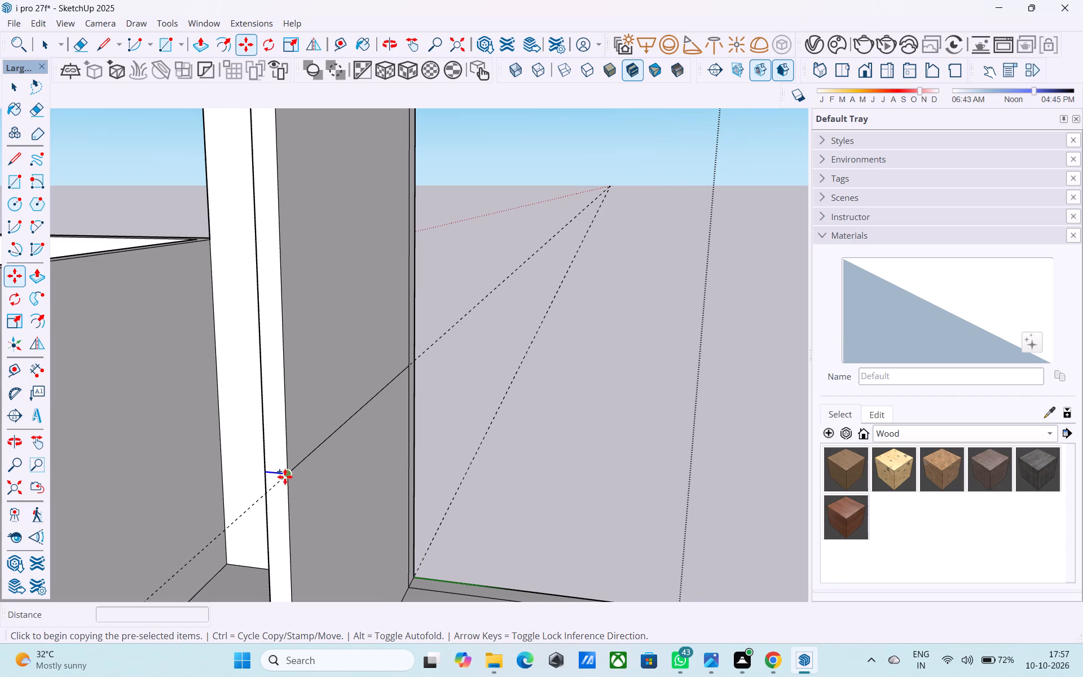
click(285, 477)
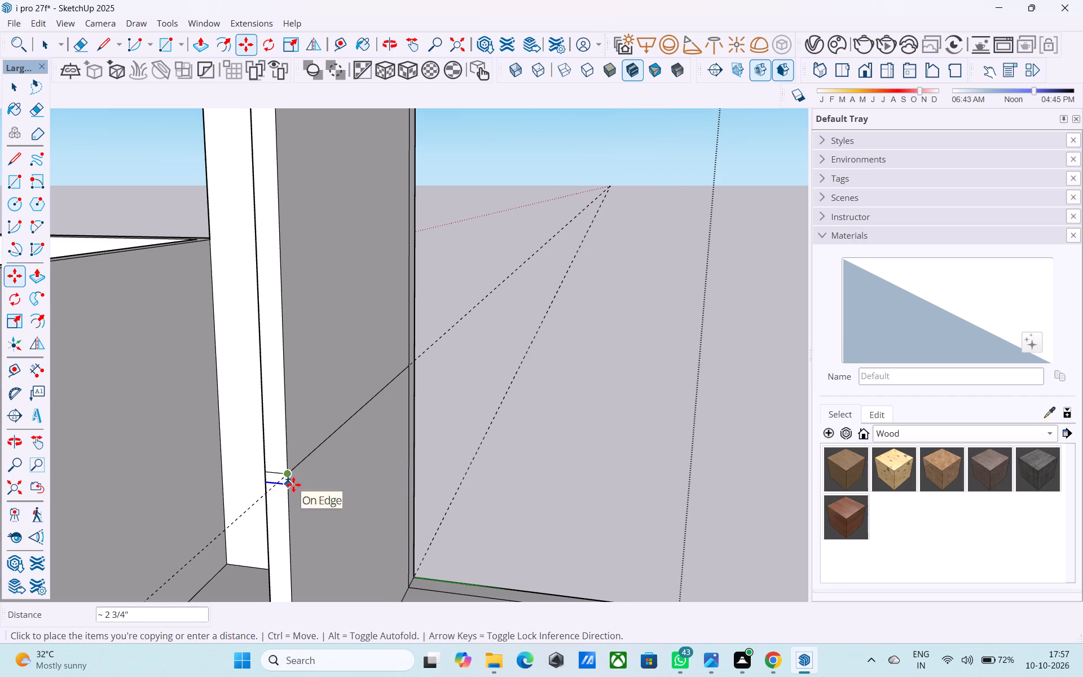
text(6")
key(Return)
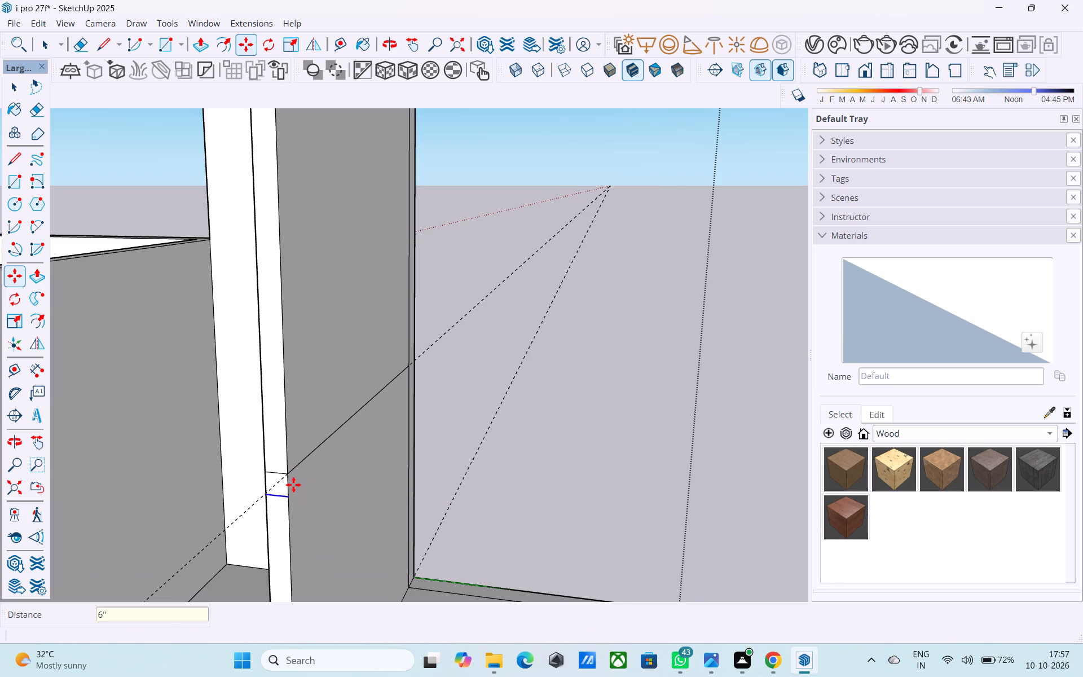
Push/Pull the 6" high strip on the wall's end face 10' 3" through the wall to the outer side wall.
key(space)
click(275, 493)
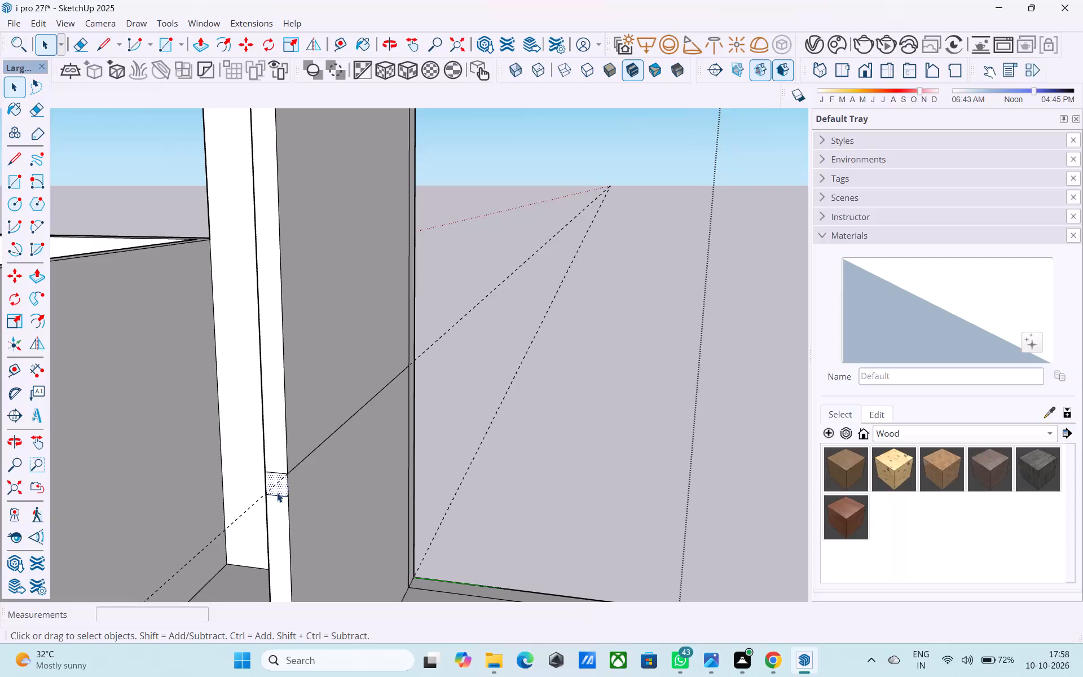
key(p)
click(274, 490)
click(410, 393)
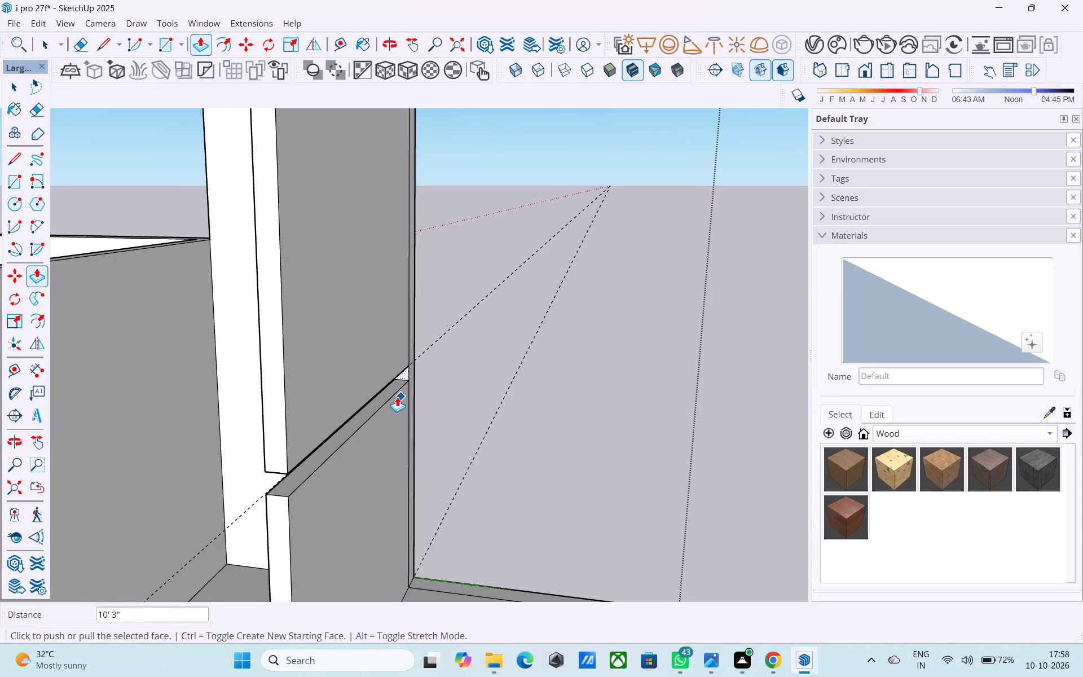
Push/Pull the top face of the lower wall portion down 7' 6" to the floor, opening the space beneath the raised wall.
middle_drag(396, 396, 267, 330)
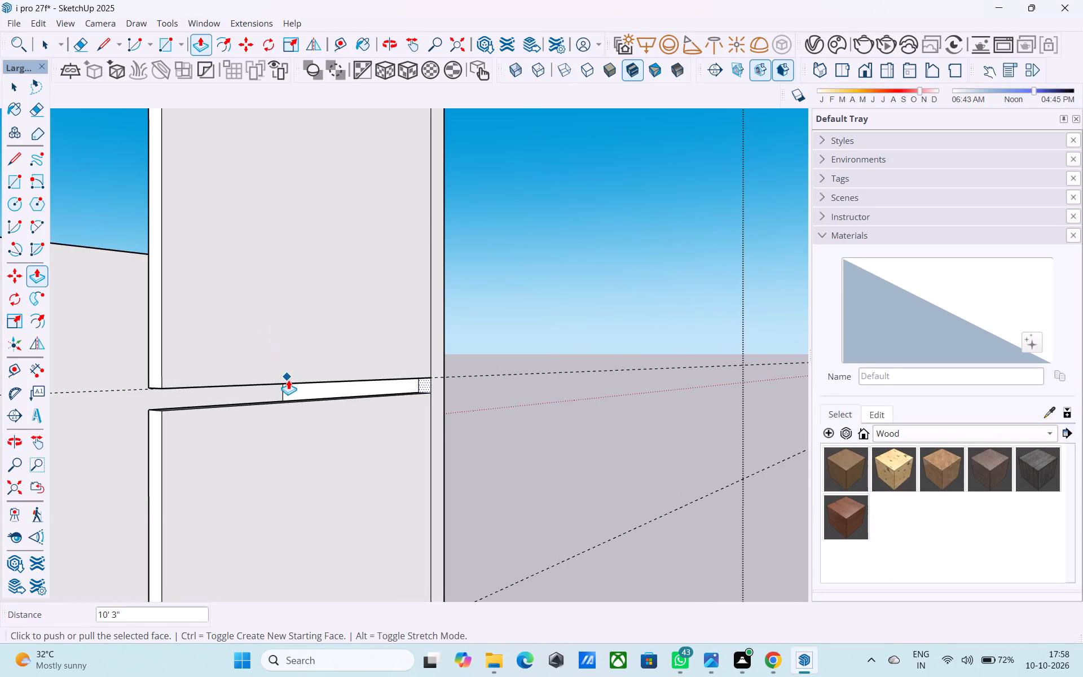
scroll(289, 380, up, 1)
middle_drag(289, 380, 327, 458)
scroll(304, 432, up, 2)
key(space)
click(284, 398)
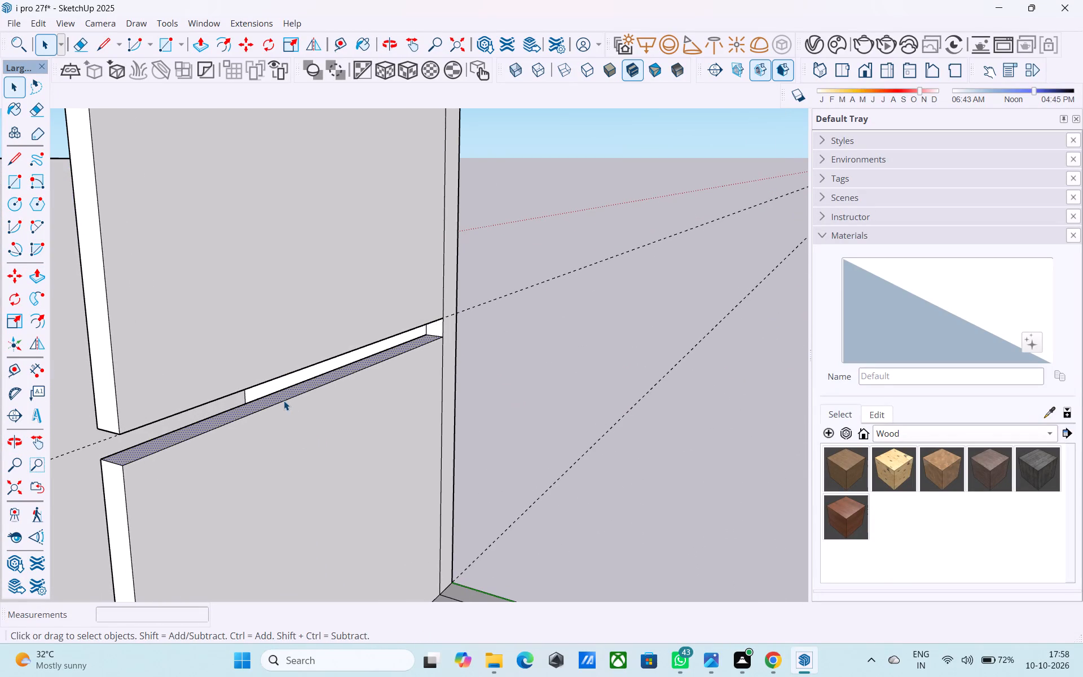
key(p)
click(284, 401)
scroll(302, 429, down, 10)
click(421, 556)
scroll(421, 556, down, 2)
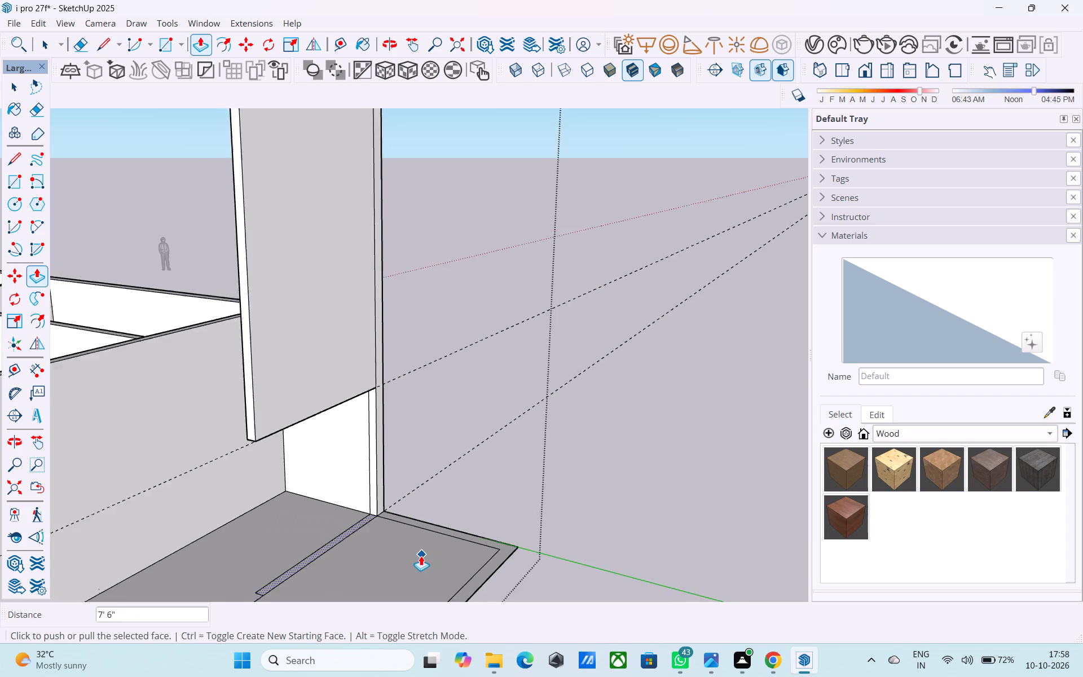
Erase the removed wall's leftover outline on the floor and the stray guide at its base.
scroll(421, 556, down, 2)
scroll(419, 556, up, 3)
key(e)
drag(353, 544, 321, 531)
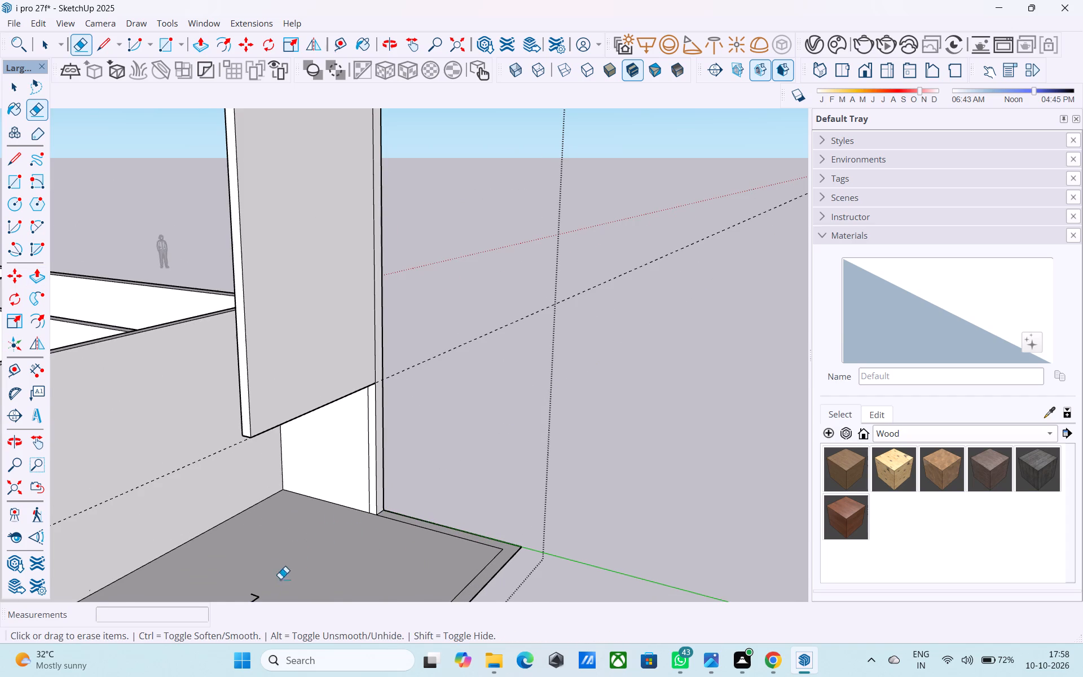
scroll(317, 518, down, 6)
scroll(302, 570, up, 3)
drag(281, 556, 262, 543)
drag(281, 542, 283, 552)
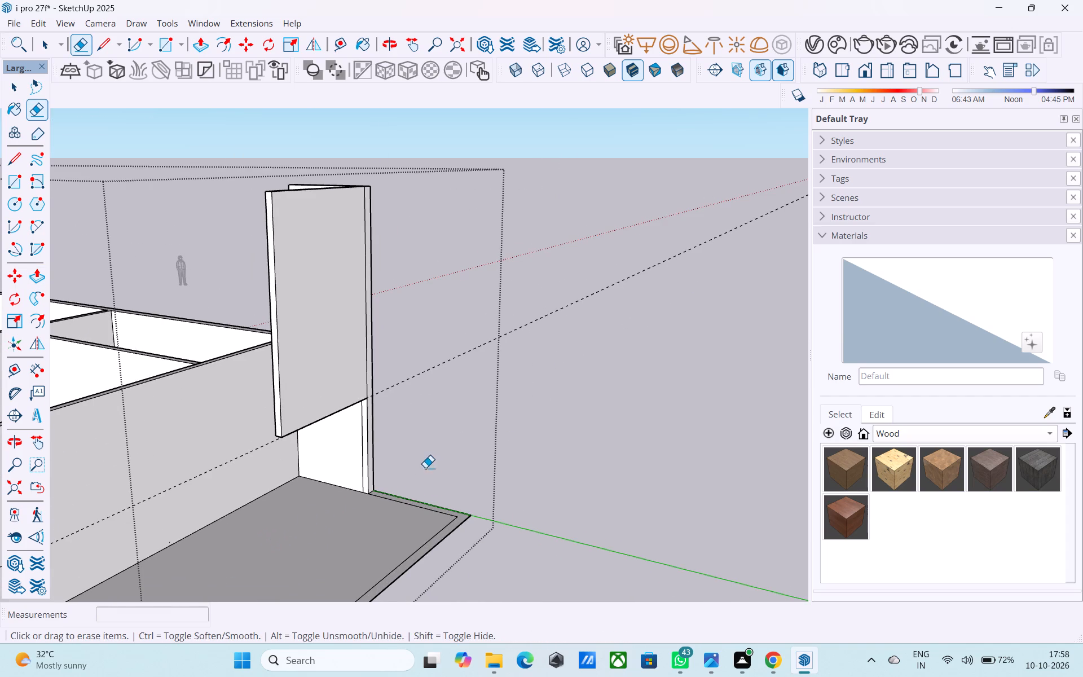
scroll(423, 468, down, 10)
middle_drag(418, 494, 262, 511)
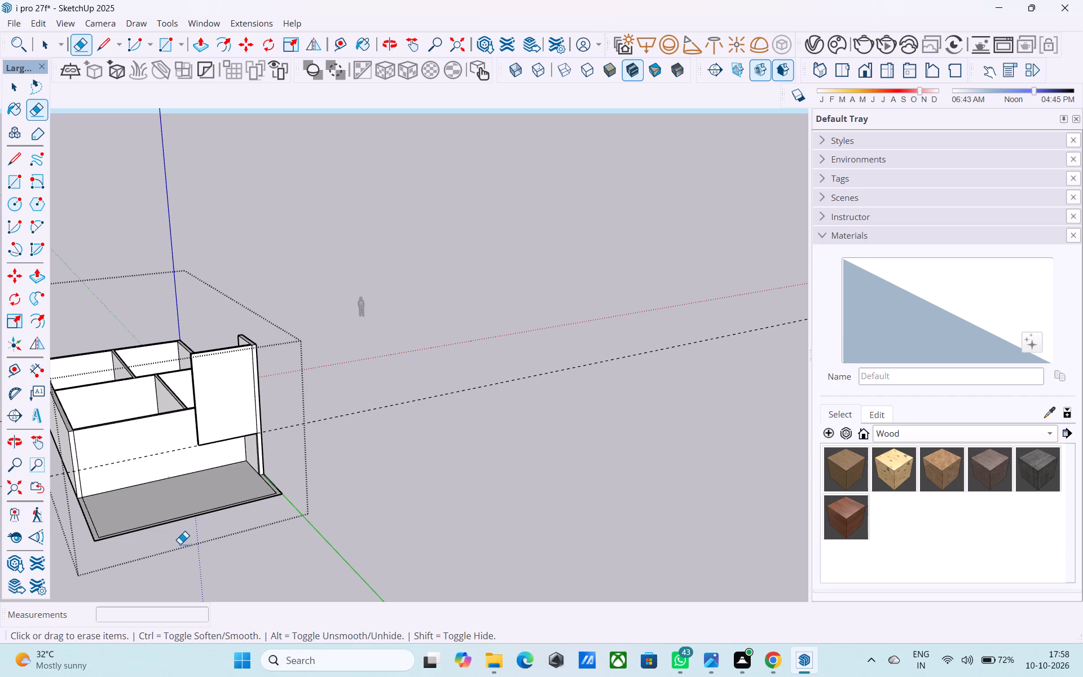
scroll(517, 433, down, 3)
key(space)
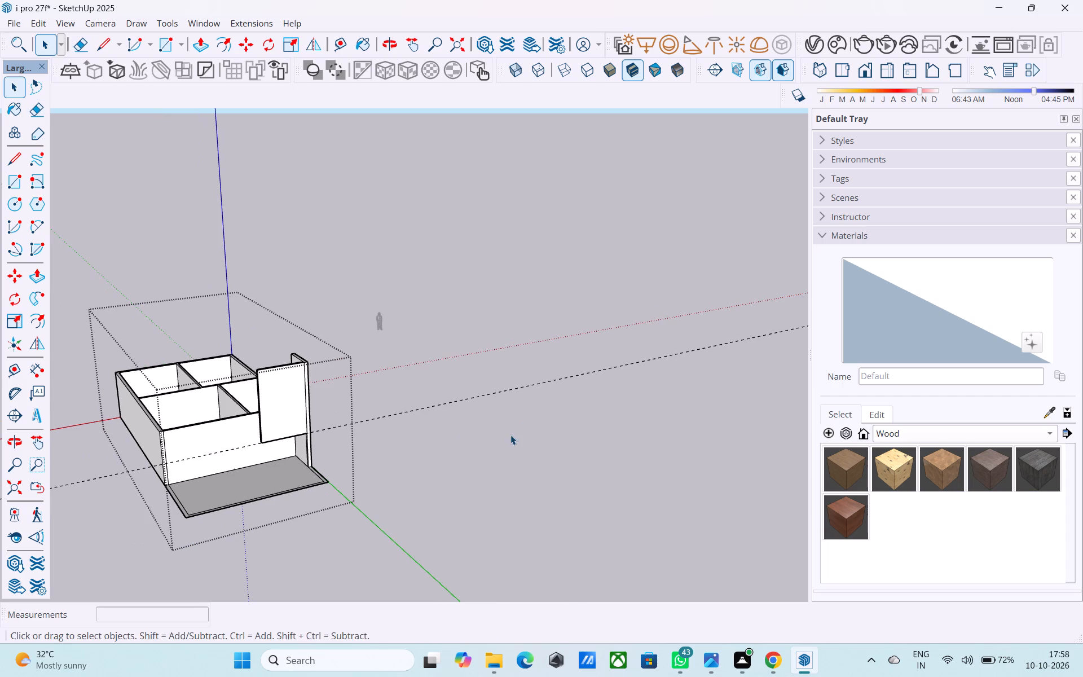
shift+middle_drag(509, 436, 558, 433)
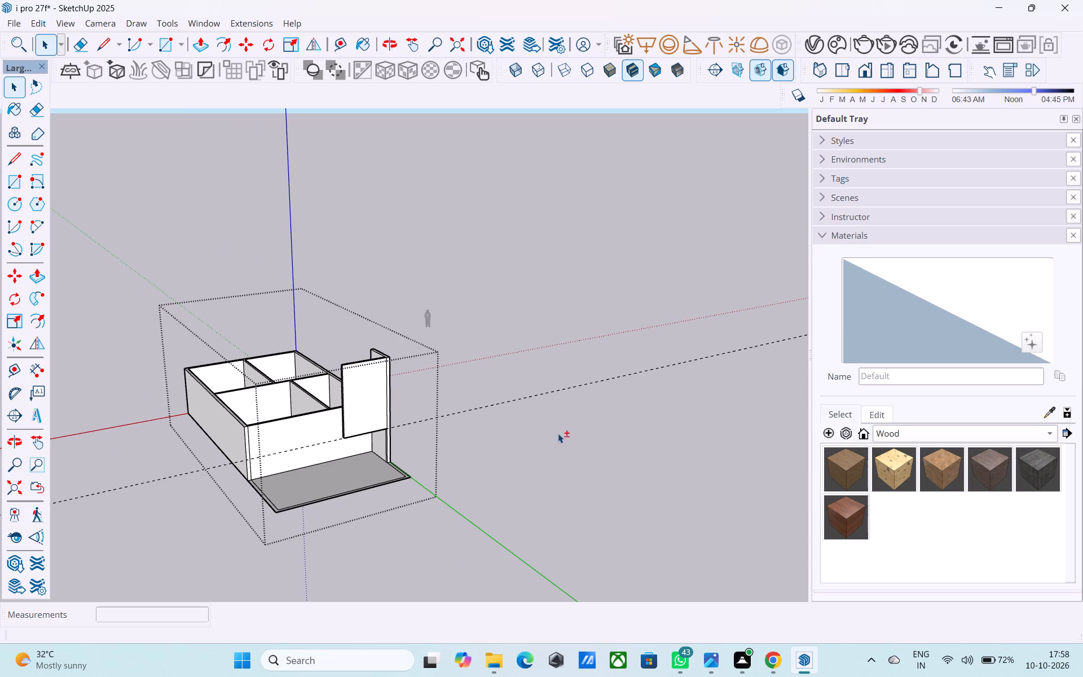
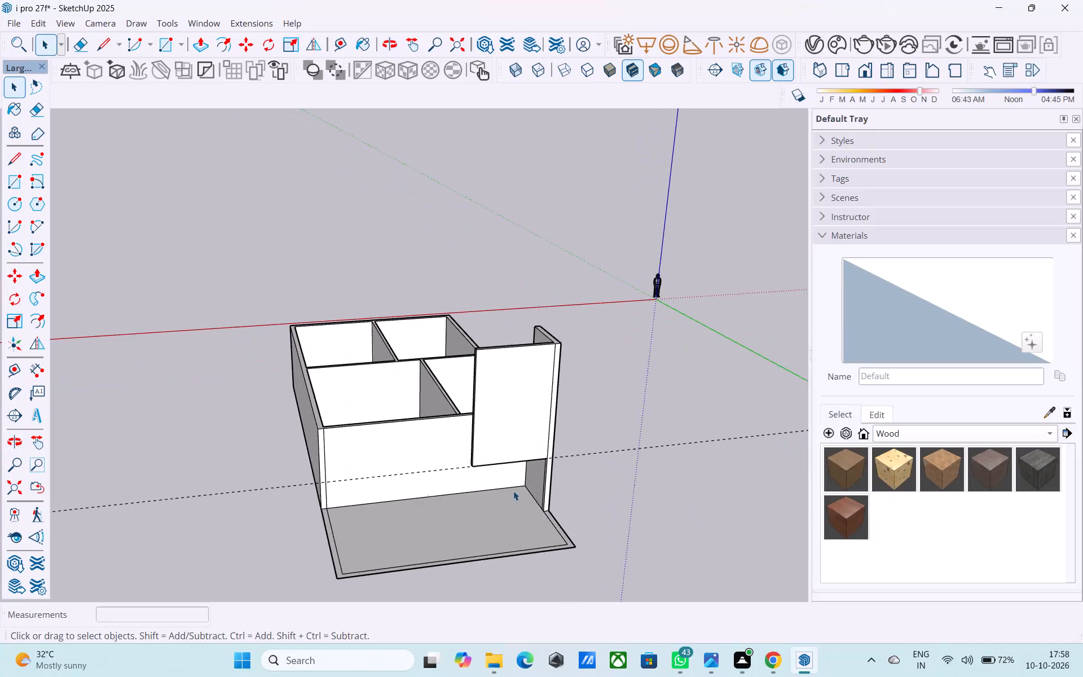
Examine the raised front corner wall and the opening beneath it from several angles.
middle_drag(518, 486, 629, 565)
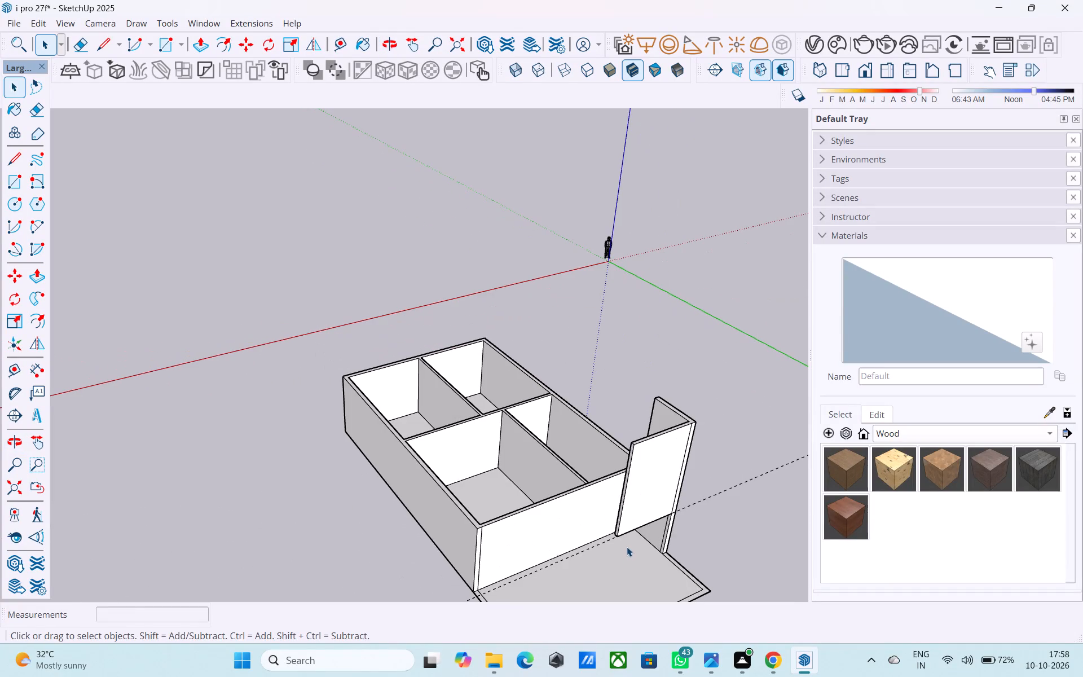
scroll(662, 461, up, 6)
scroll(650, 477, down, 2)
middle_drag(633, 502, 509, 348)
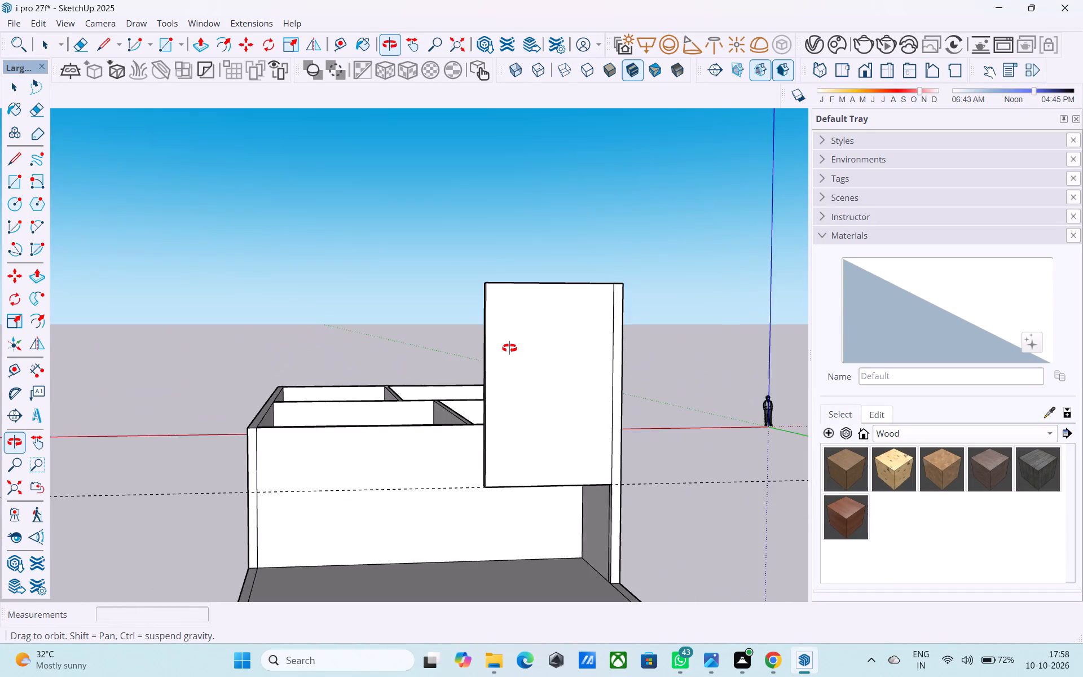
middle_drag(509, 348, 507, 348)
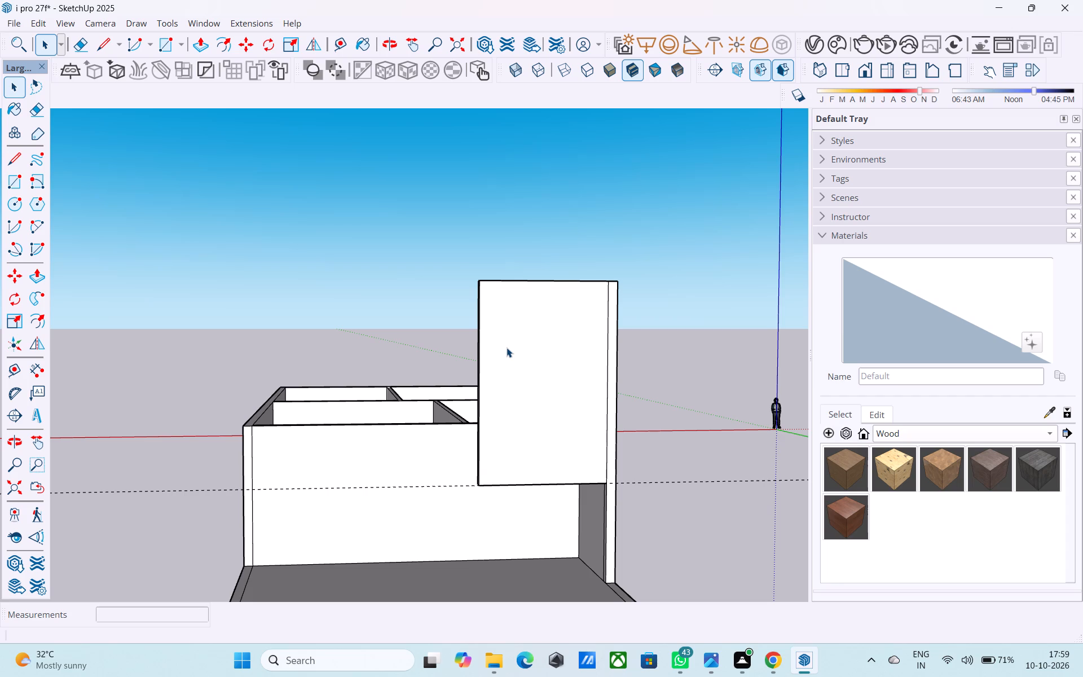
middle_drag(507, 348, 600, 421)
middle_drag(606, 431, 541, 350)
middle_drag(590, 428, 553, 403)
scroll(552, 430, up, 6)
scroll(551, 461, down, 1)
middle_drag(549, 477, 551, 434)
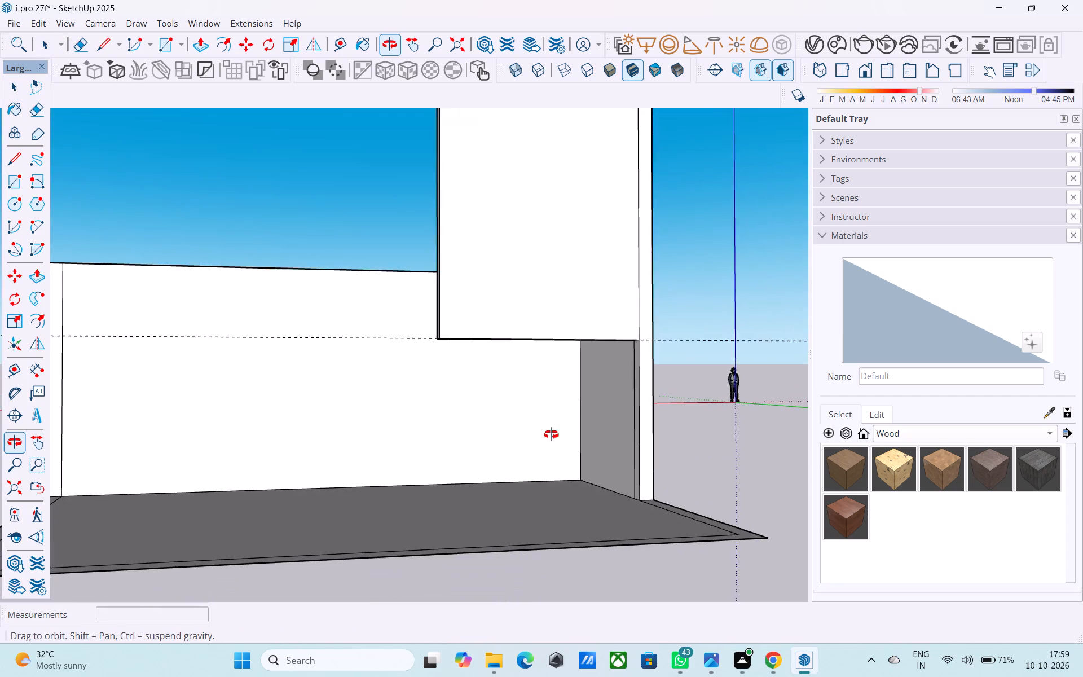
middle_drag(551, 434, 554, 487)
Measure the raised front wall's height from its lower free corner to its top with a trial line.
scroll(554, 487, up, 1)
key(l)
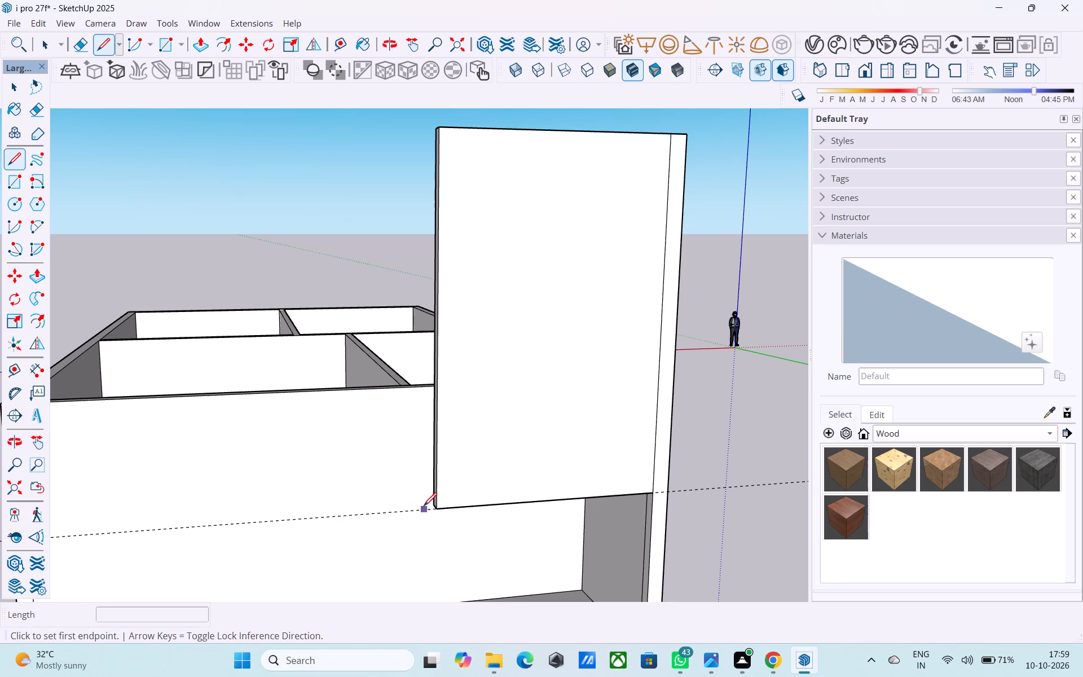
click(434, 510)
middle_drag(432, 211, 461, 320)
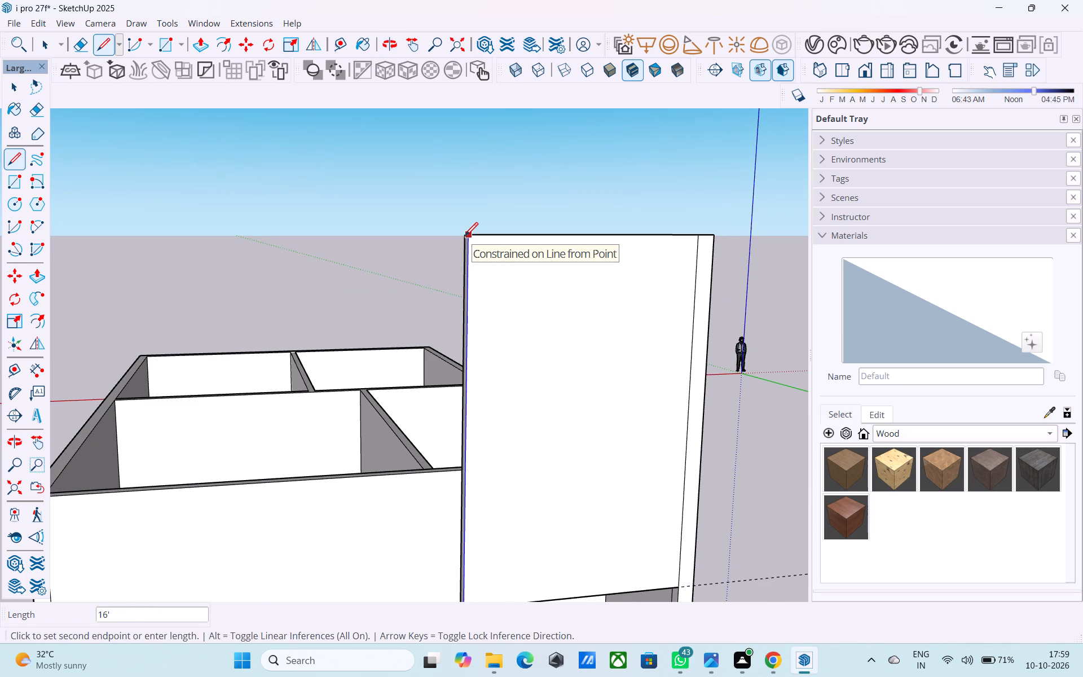
key(space)
Open the house group and Push/Pull the raised front wall's underside down about 3' 3".
scroll(466, 237, down, 4)
shift+middle_drag(469, 269, 464, 336)
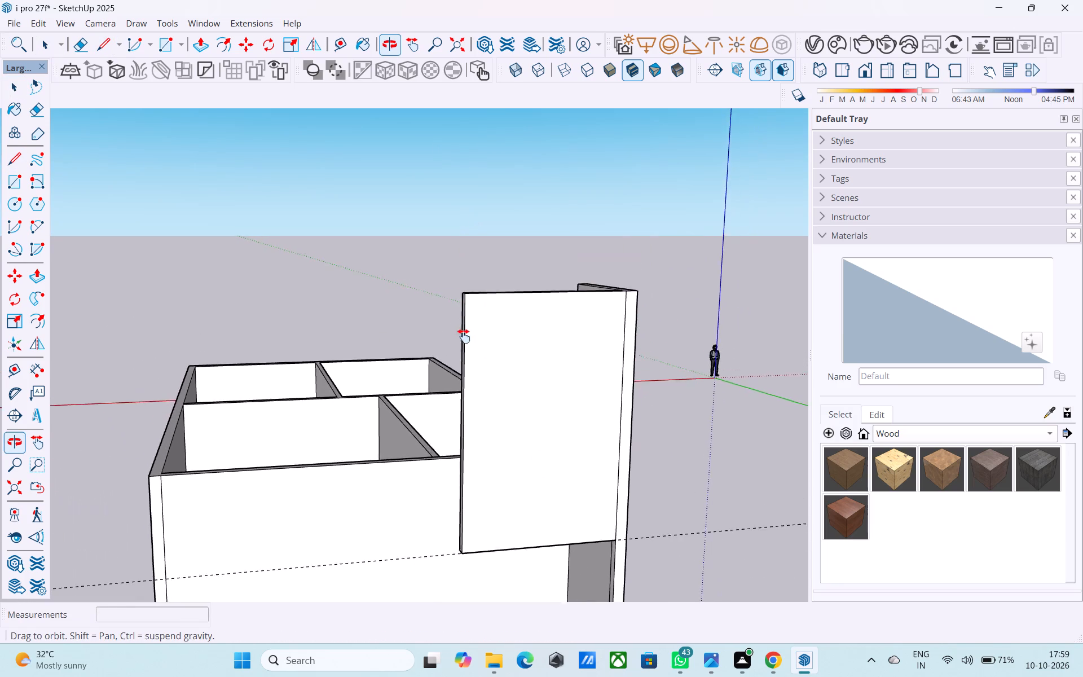
shift+middle_drag(464, 336, 455, 208)
shift+middle_drag(482, 320, 499, 199)
scroll(500, 262, up, 2)
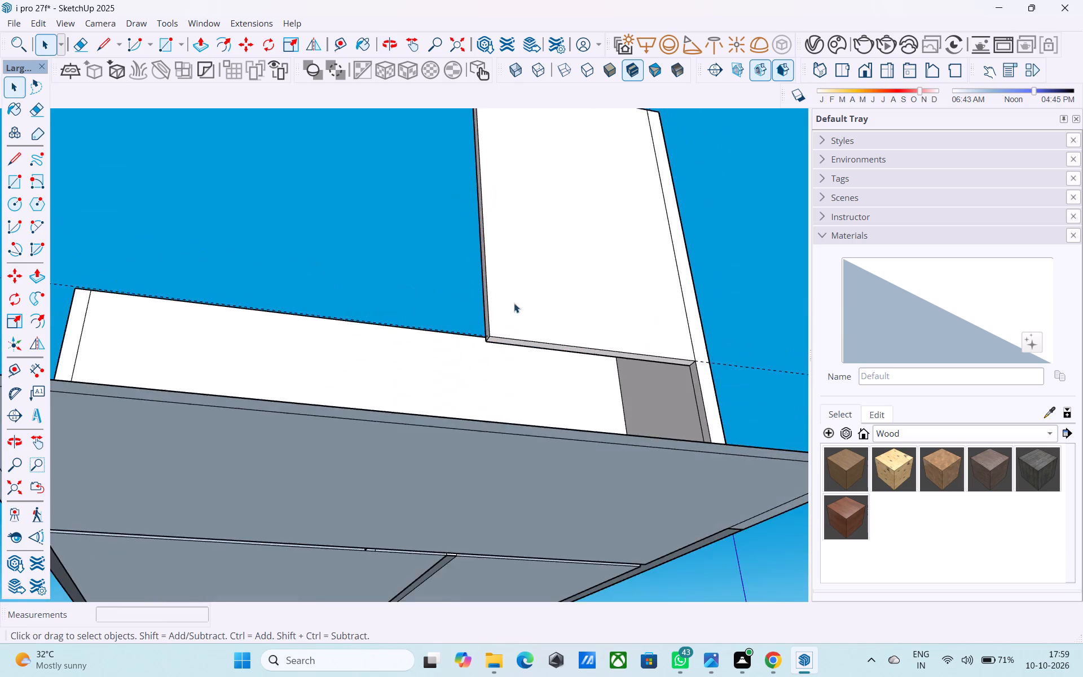
scroll(514, 303, up, 3)
click(549, 337)
double_click(552, 335)
click(556, 337)
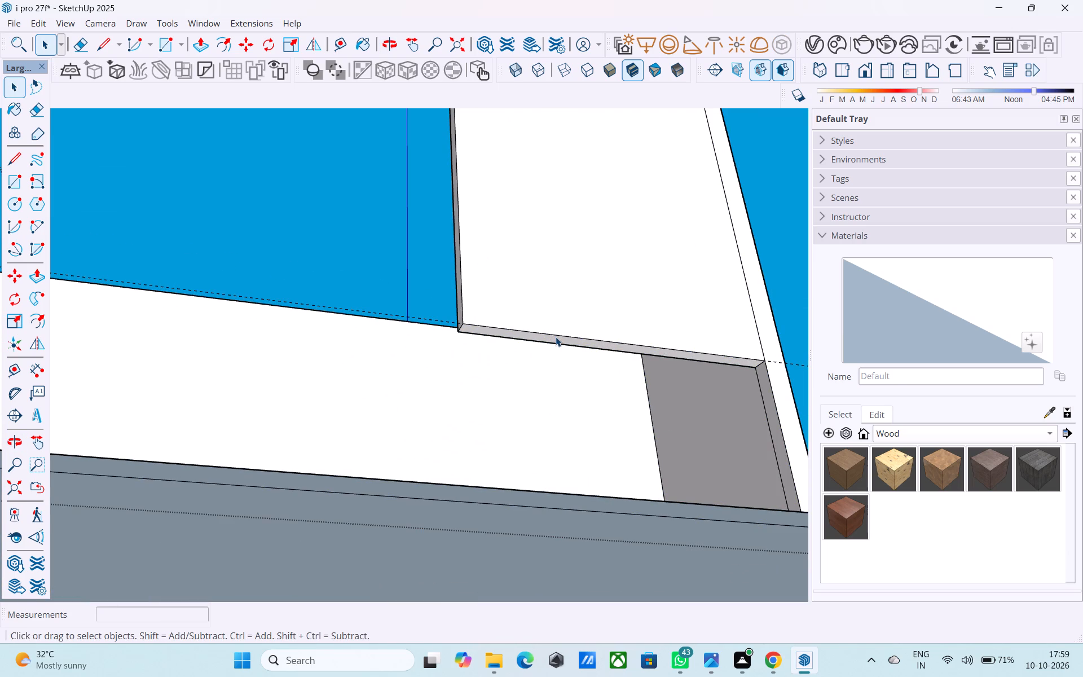
click(557, 340)
key(p)
click(557, 340)
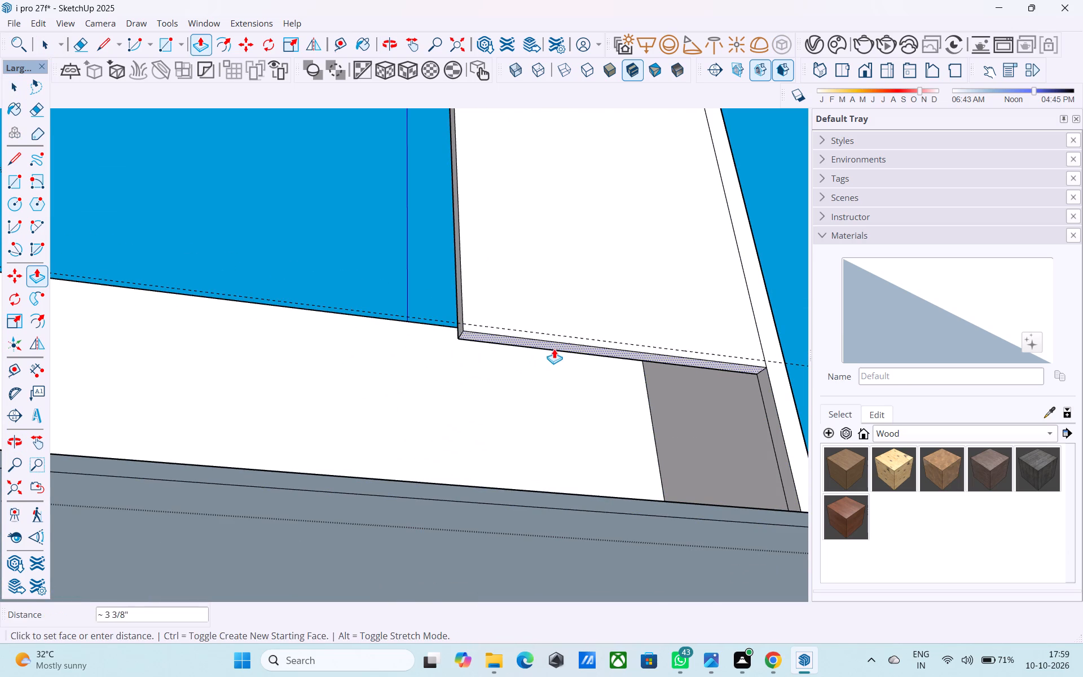
scroll(554, 349, down, 4)
middle_drag(553, 351, 549, 533)
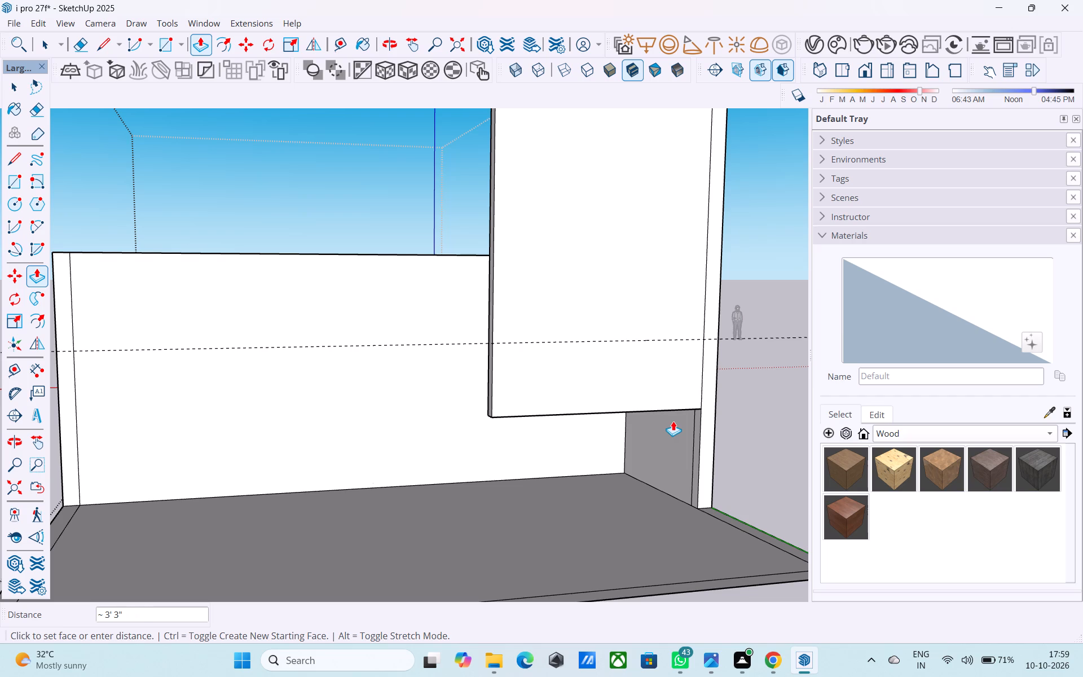
click(676, 423)
scroll(558, 398, down, 5)
key(space)
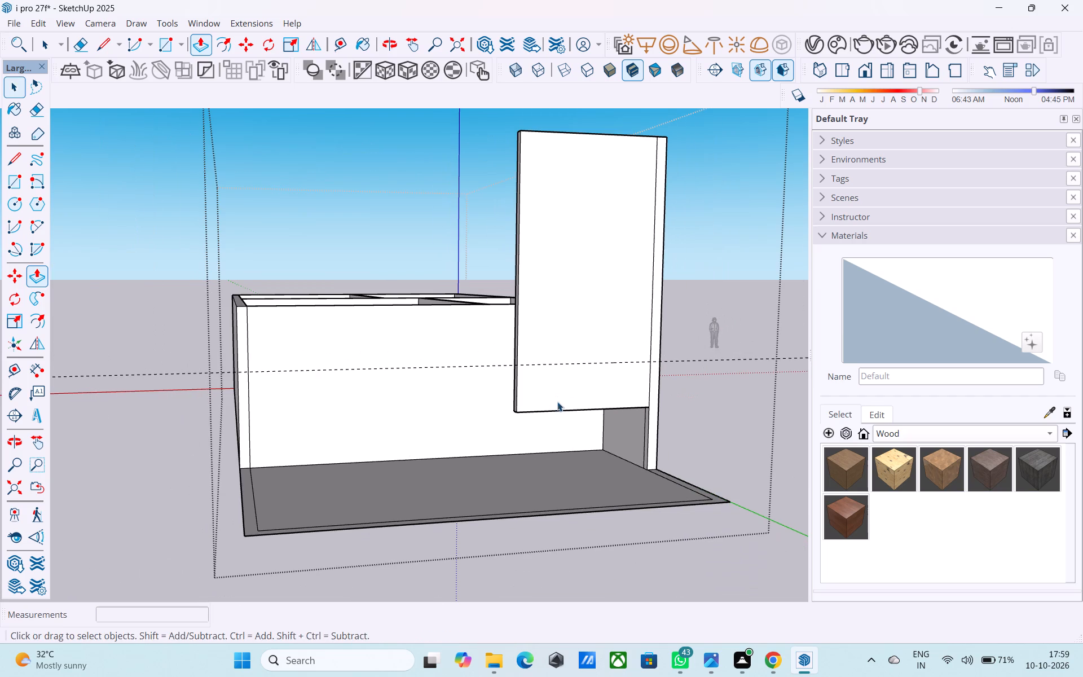
Measure how far the tall side wall rises above the room walls with a trial line up its rear edge.
middle_drag(405, 361, 703, 535)
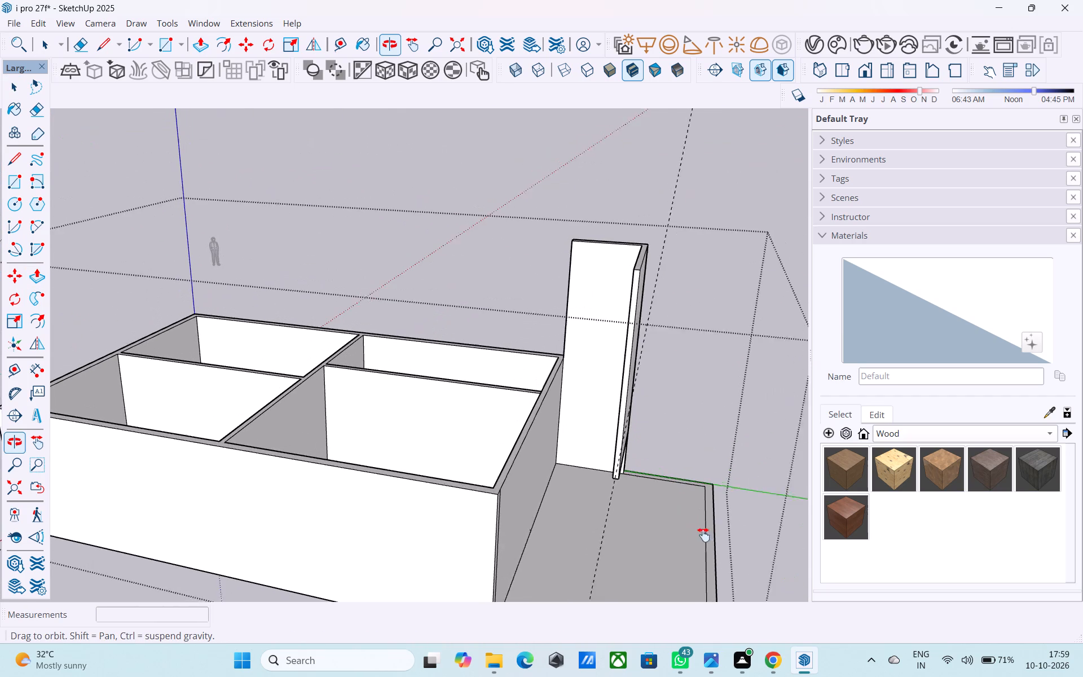
middle_drag(703, 535, 704, 535)
key(l)
scroll(589, 393, up, 8)
click(556, 340)
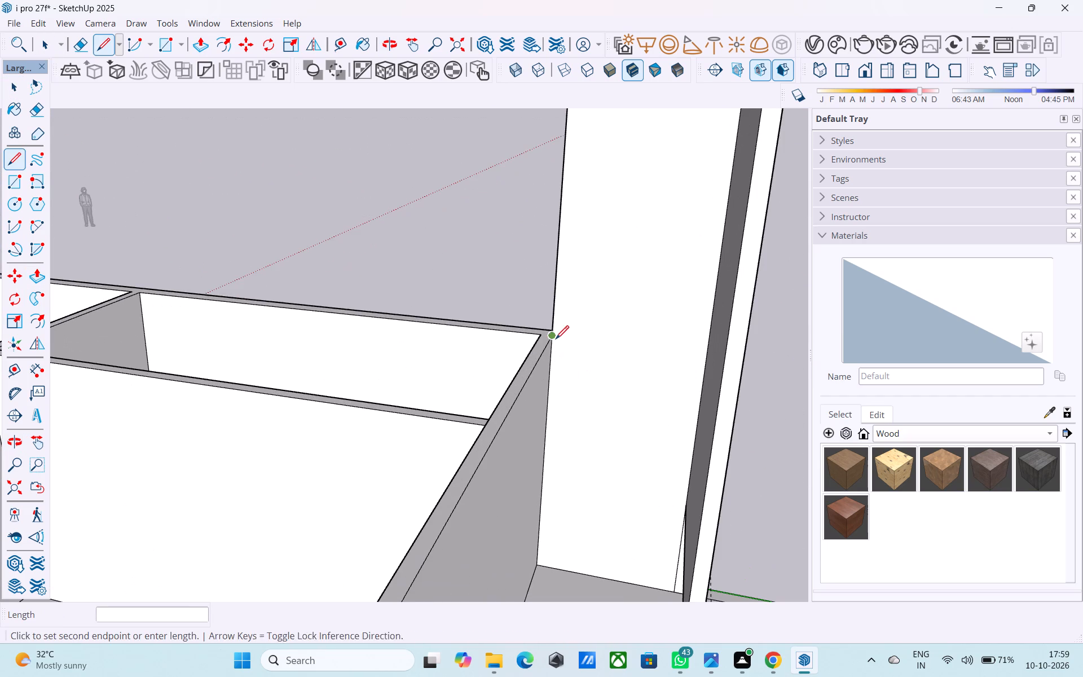
scroll(554, 338, down, 5)
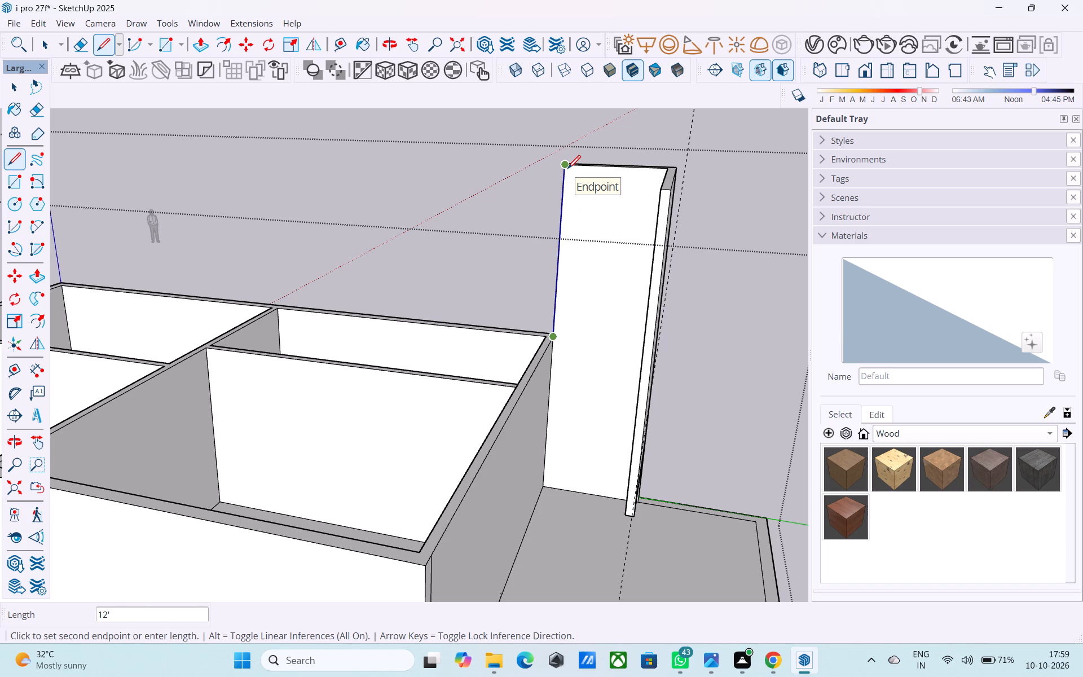
key(space)
Close the house group and draw a rectangle over the four rooms, corner to opposite corner along the wall tops.
scroll(583, 228, down, 1)
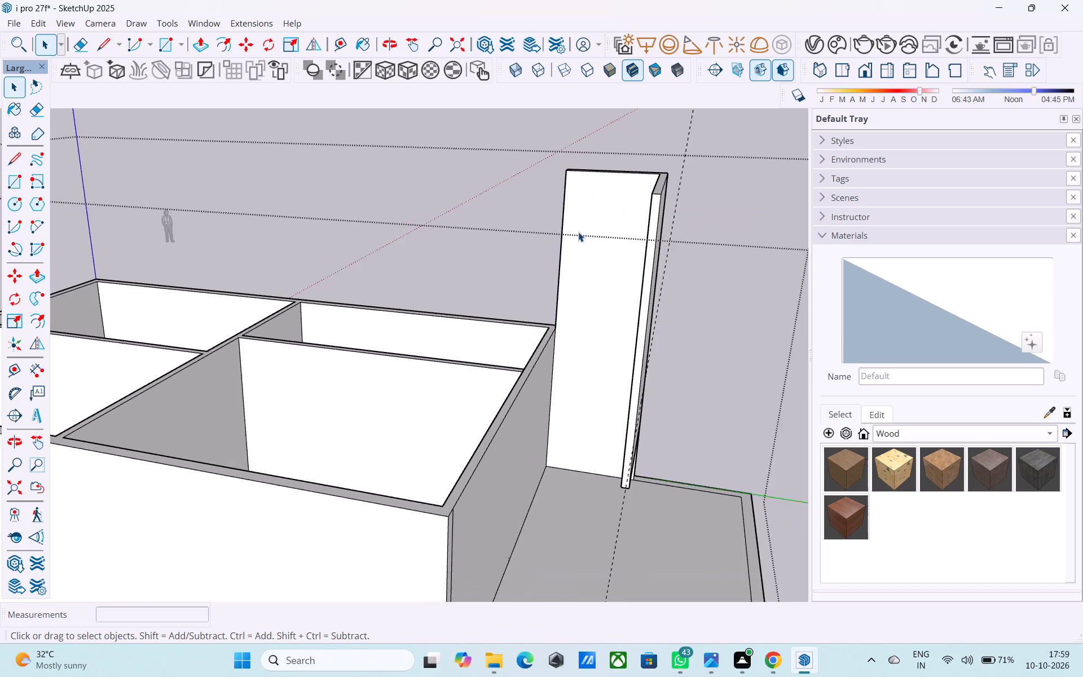
shift+middle_drag(578, 232, 658, 248)
scroll(658, 249, down, 1)
middle_drag(601, 309, 651, 274)
scroll(653, 274, up, 1)
scroll(652, 276, down, 9)
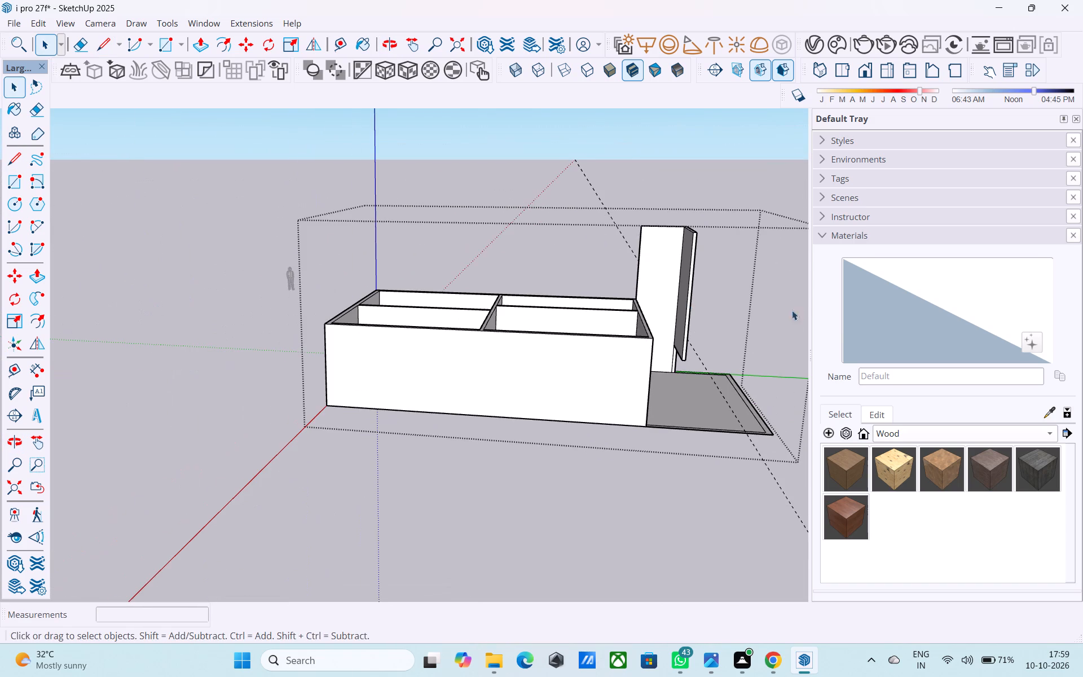
click(248, 238)
scroll(270, 312, down, 8)
key(r)
middle_drag(340, 261, 308, 411)
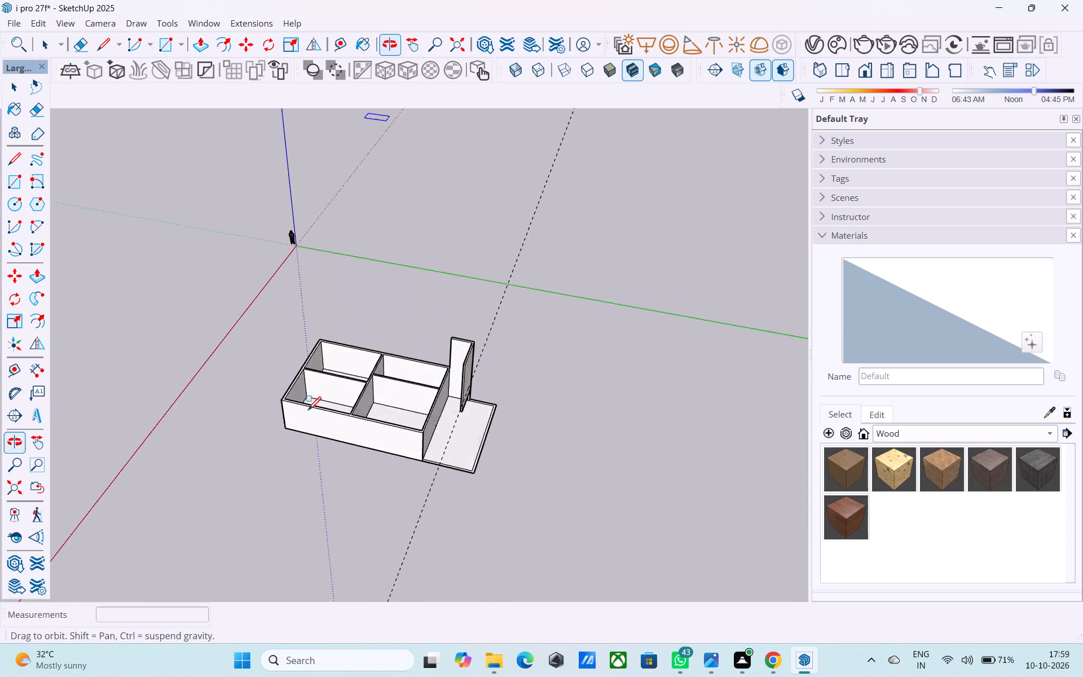
middle_drag(308, 411, 308, 411)
scroll(308, 411, up, 9)
click(327, 263)
scroll(395, 323, down, 2)
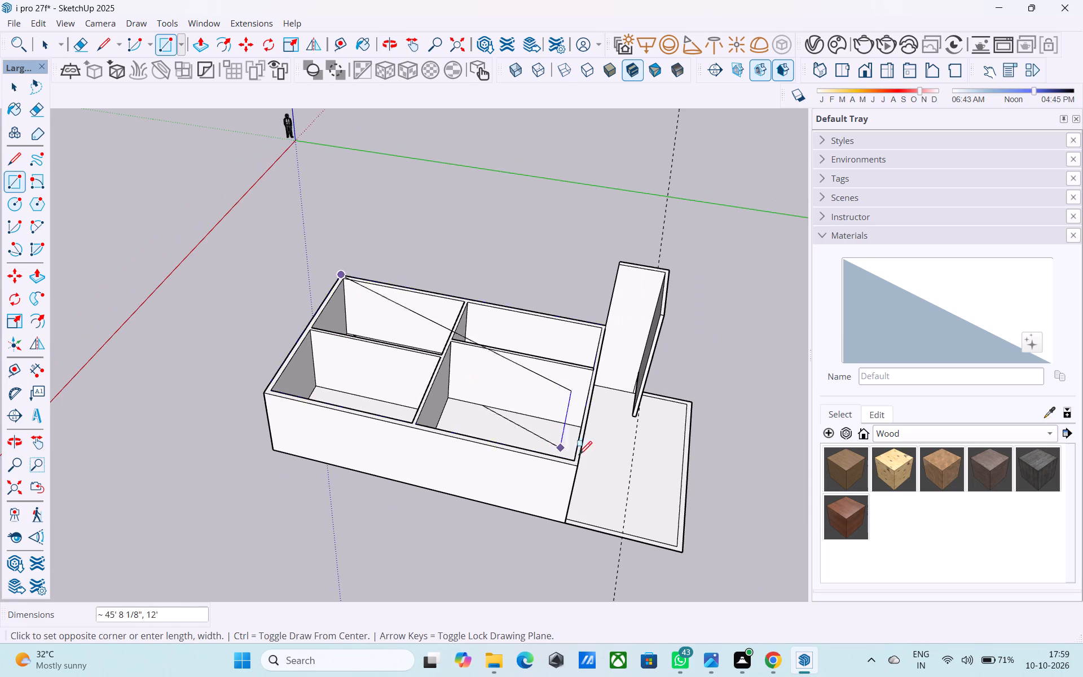
click(576, 473)
key(space)
Push/Pull the rectangle over the rooms by 6" to form the roof slab.
click(499, 410)
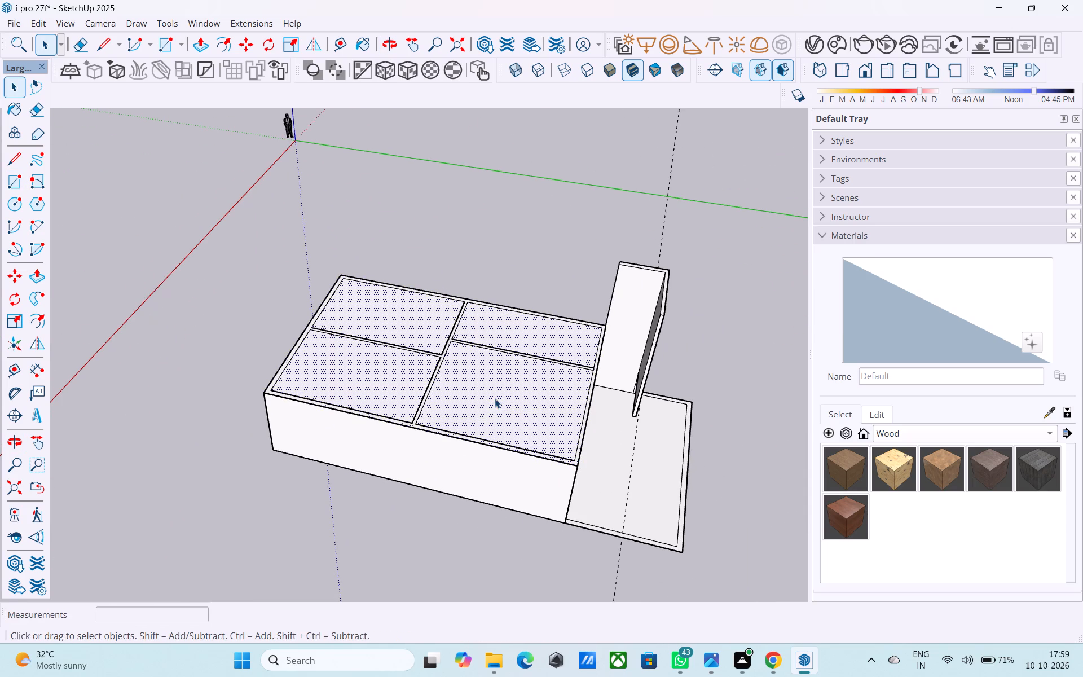
key(p)
click(495, 398)
text(6")
key(Return)
key(space)
Explode the house group and regroup all the connected walls and floor together with the roof slab.
click(400, 395)
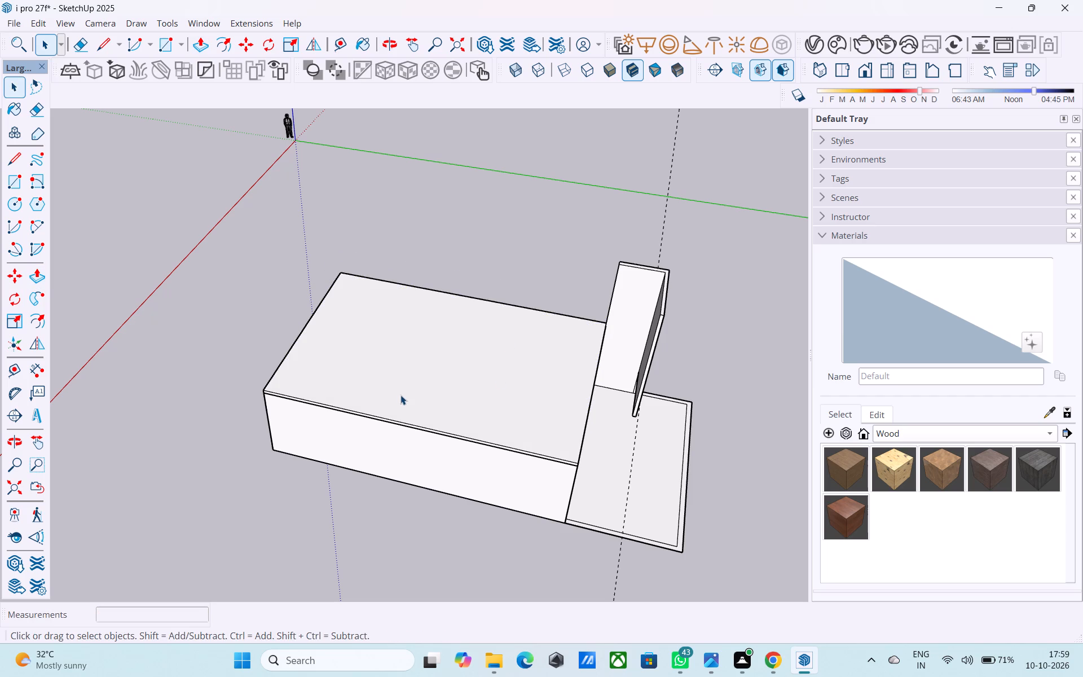
right_click(400, 395)
click(387, 434)
right_click(387, 434)
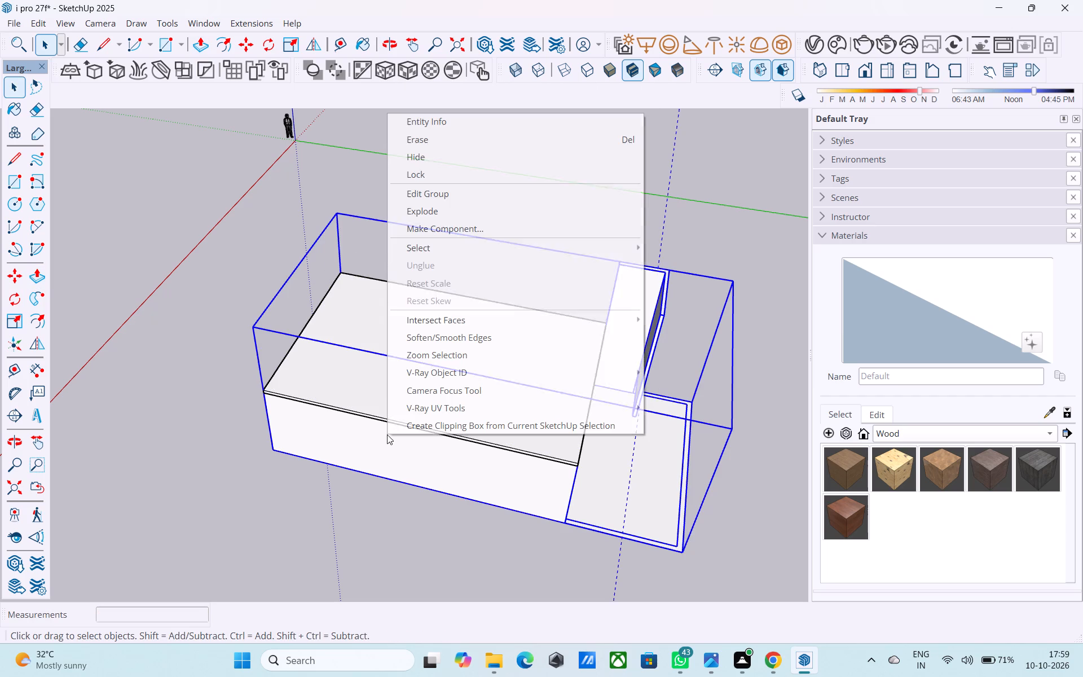
click(422, 216)
triple_click(389, 341)
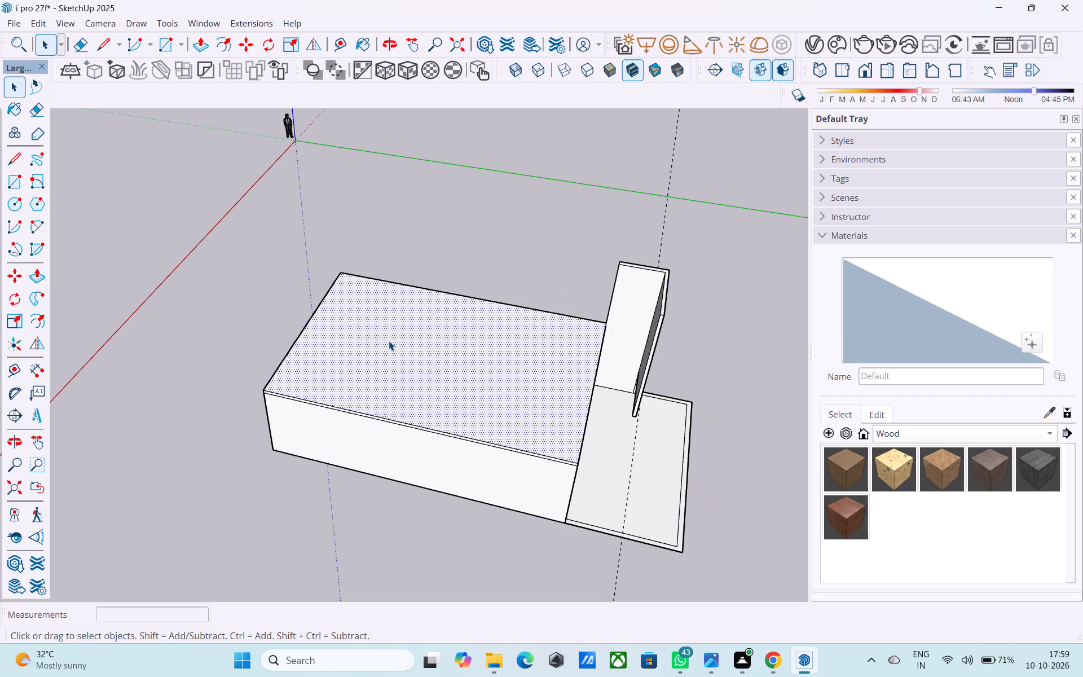
right_click(389, 341)
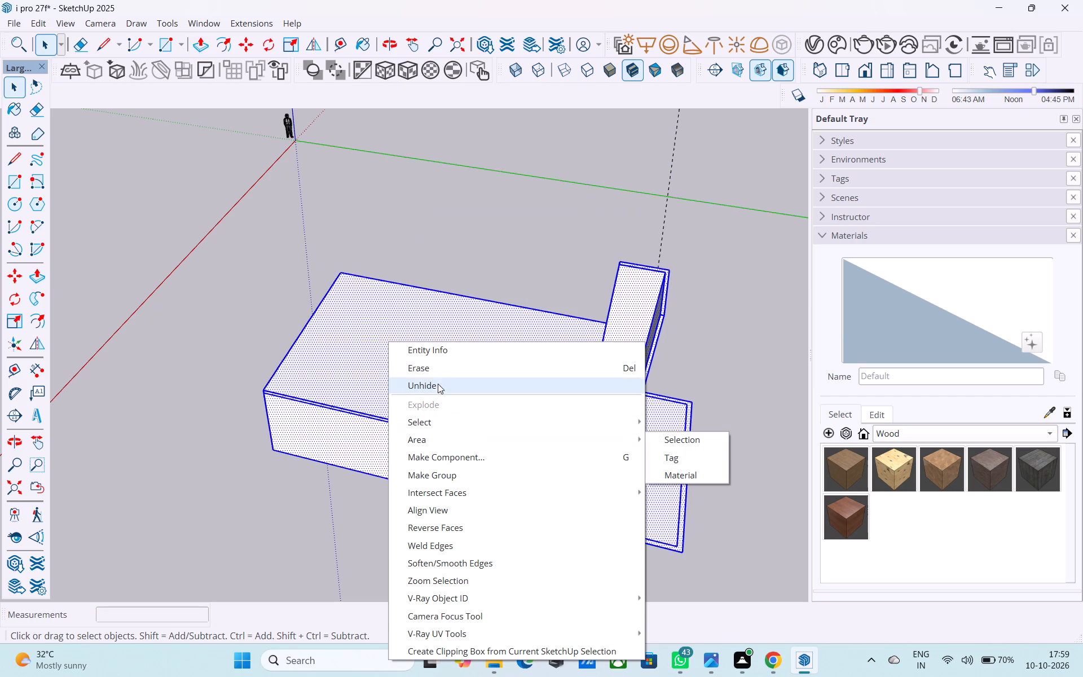
click(441, 472)
click(77, 358)
Open the regrouped house for editing and examine the roof slab and front wall from several angles.
middle_drag(596, 329, 415, 293)
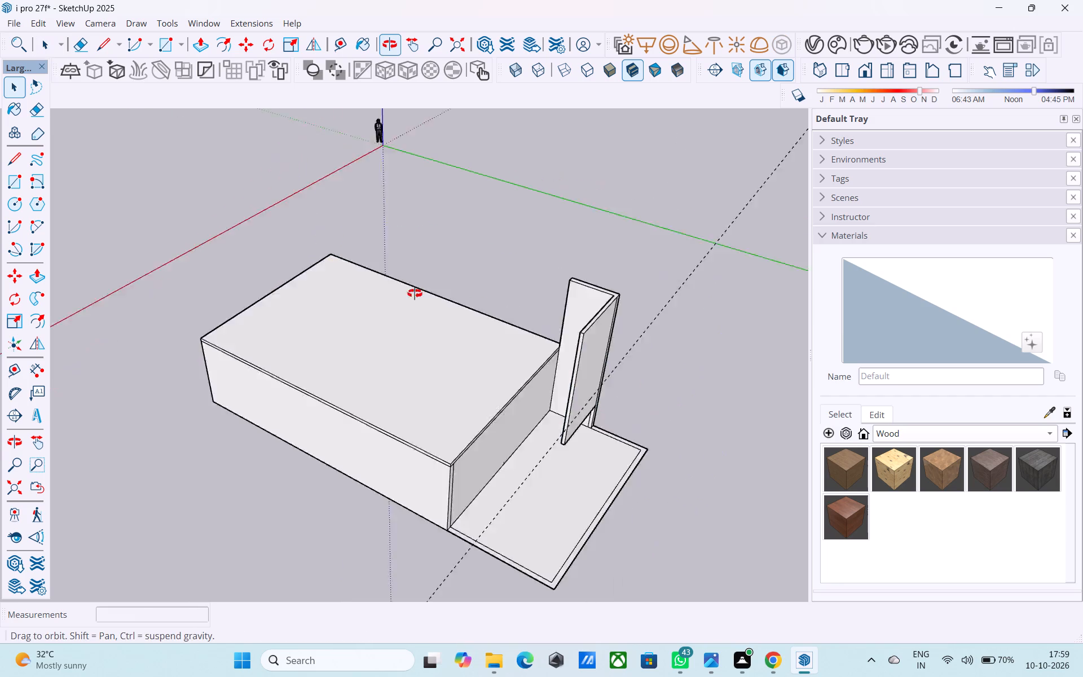
middle_drag(415, 293, 328, 275)
middle_drag(327, 275, 397, 281)
scroll(400, 313, up, 4)
middle_drag(424, 342, 418, 338)
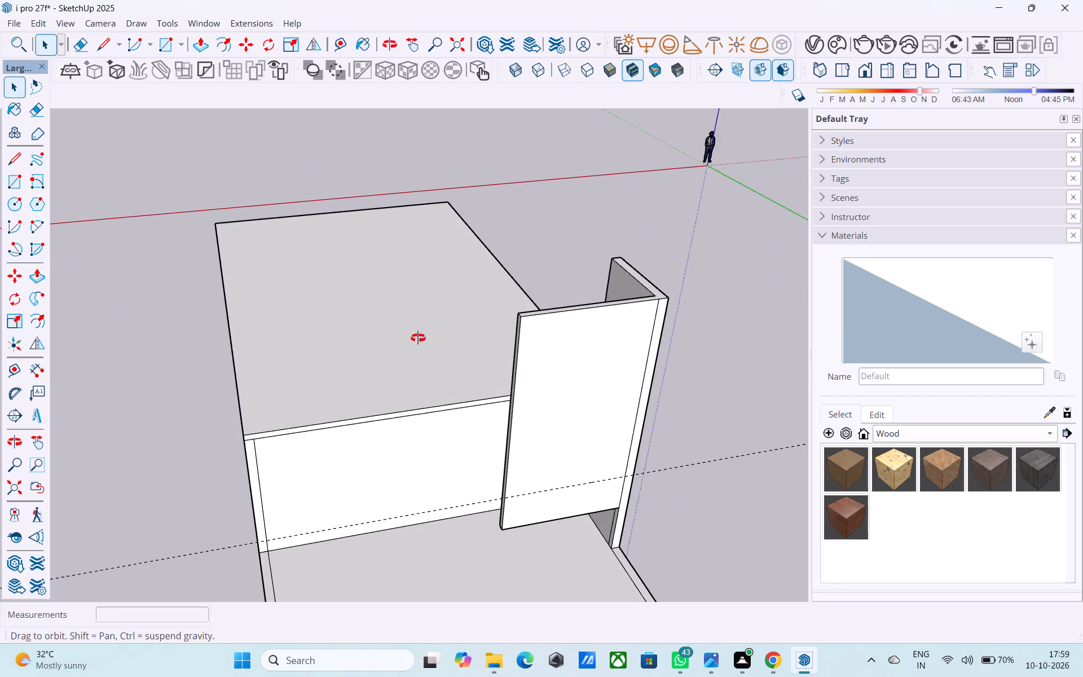
middle_drag(418, 338, 417, 377)
double_click(399, 377)
middle_drag(410, 368, 602, 406)
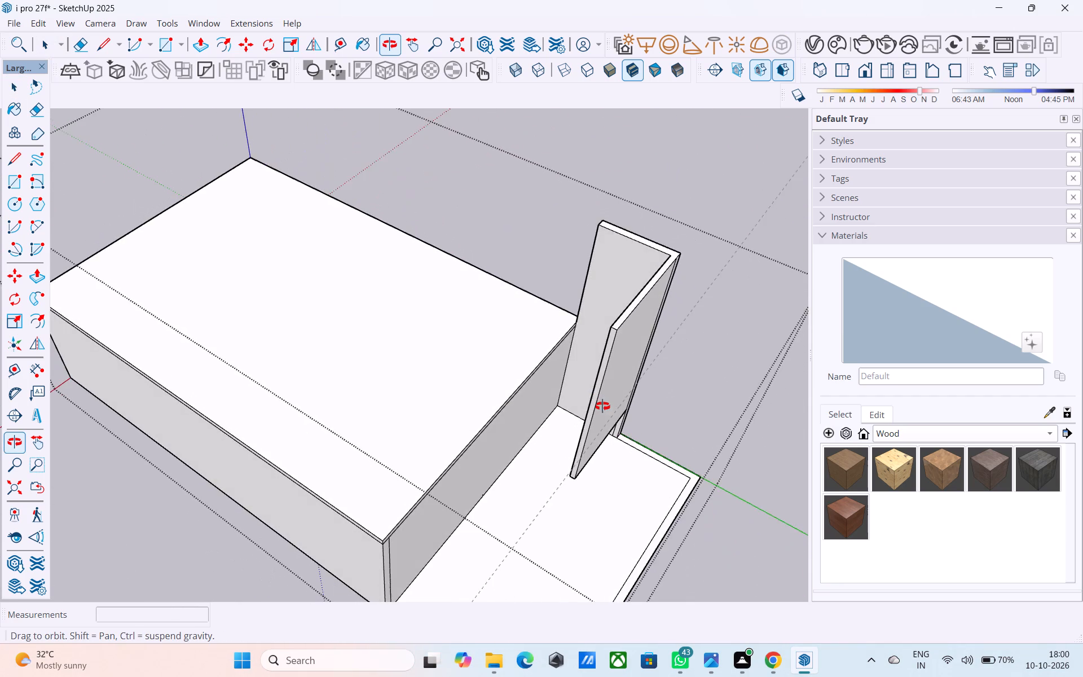
middle_drag(602, 406, 455, 406)
scroll(553, 332, up, 1)
scroll(549, 333, down, 2)
scroll(545, 335, up, 2)
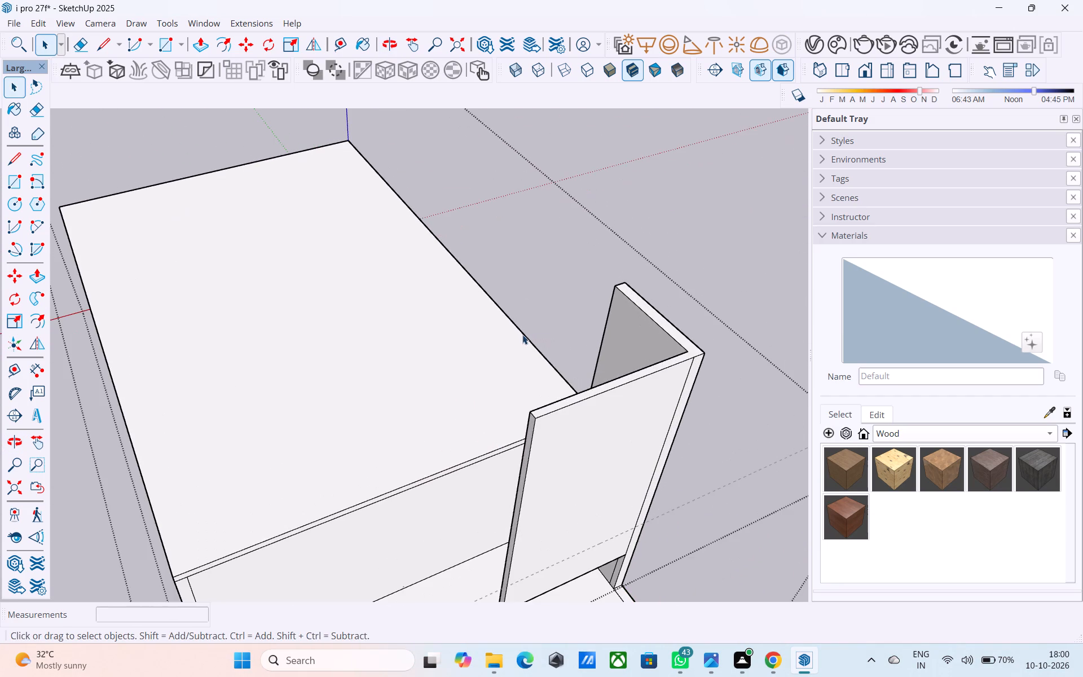
scroll(512, 352, down, 4)
middle_drag(506, 347, 501, 198)
middle_drag(438, 287, 597, 189)
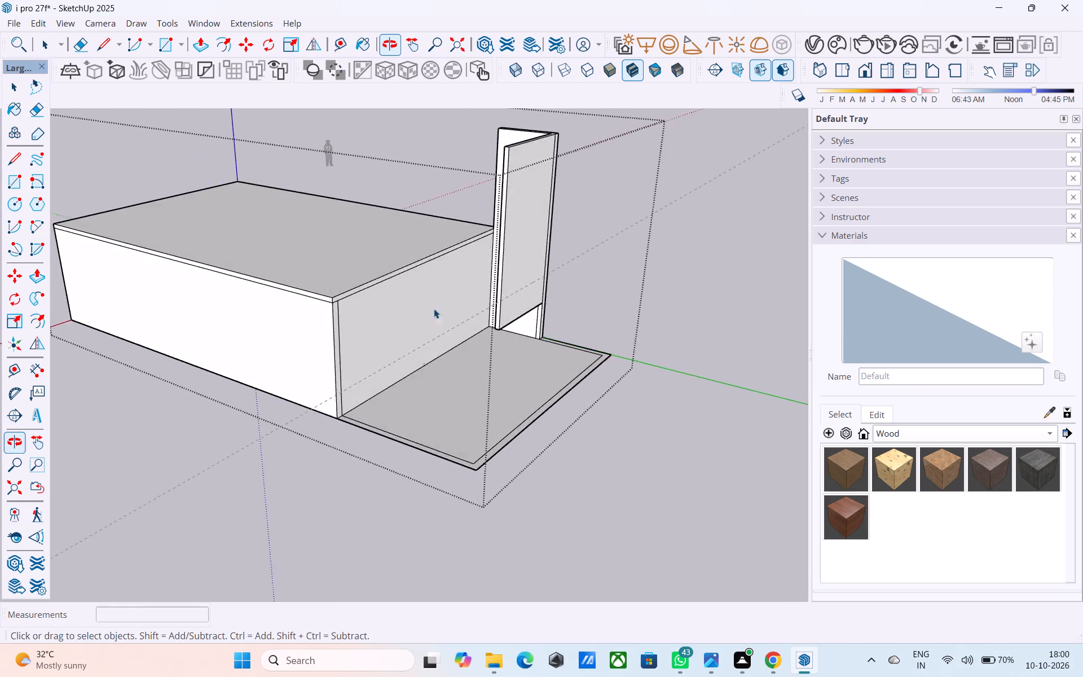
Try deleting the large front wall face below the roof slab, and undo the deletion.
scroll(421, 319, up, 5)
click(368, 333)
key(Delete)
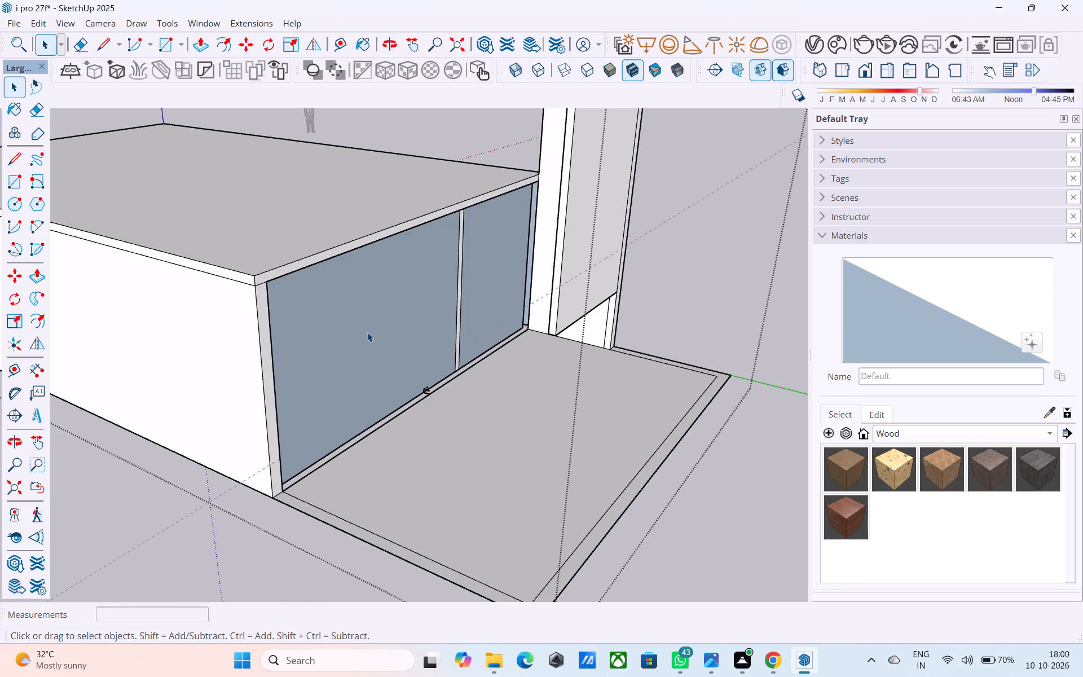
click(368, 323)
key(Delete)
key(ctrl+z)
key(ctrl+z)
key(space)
Examine the roof slab's edges and the front wall's corner seams from several angles.
scroll(371, 315, down, 3)
middle_drag(372, 314, 439, 338)
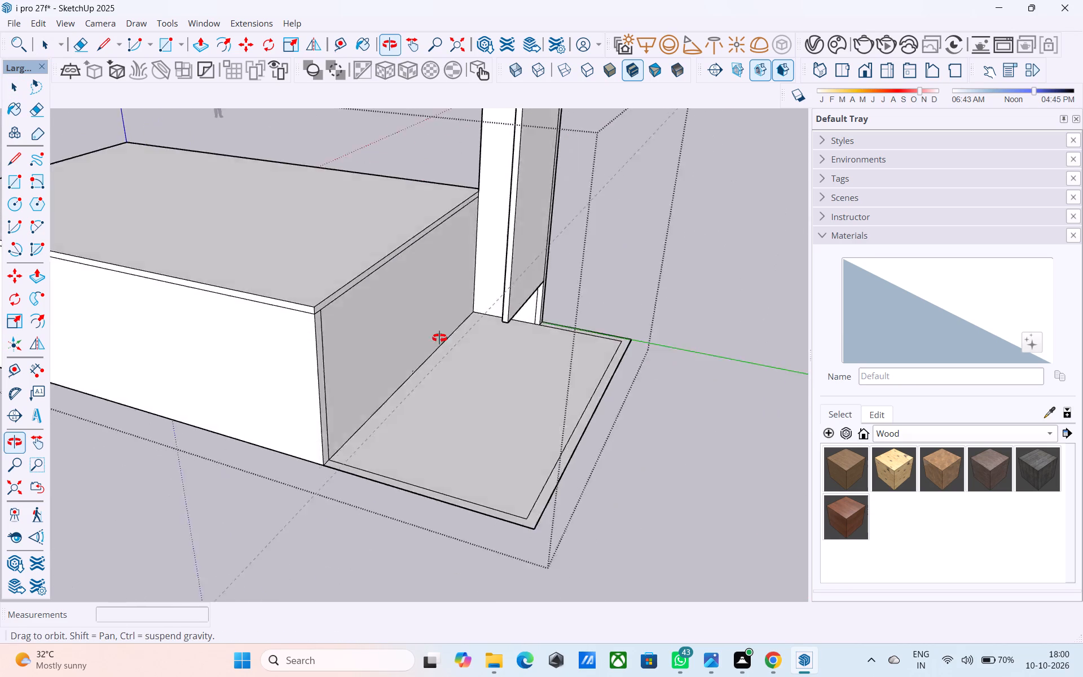
middle_drag(439, 338, 302, 393)
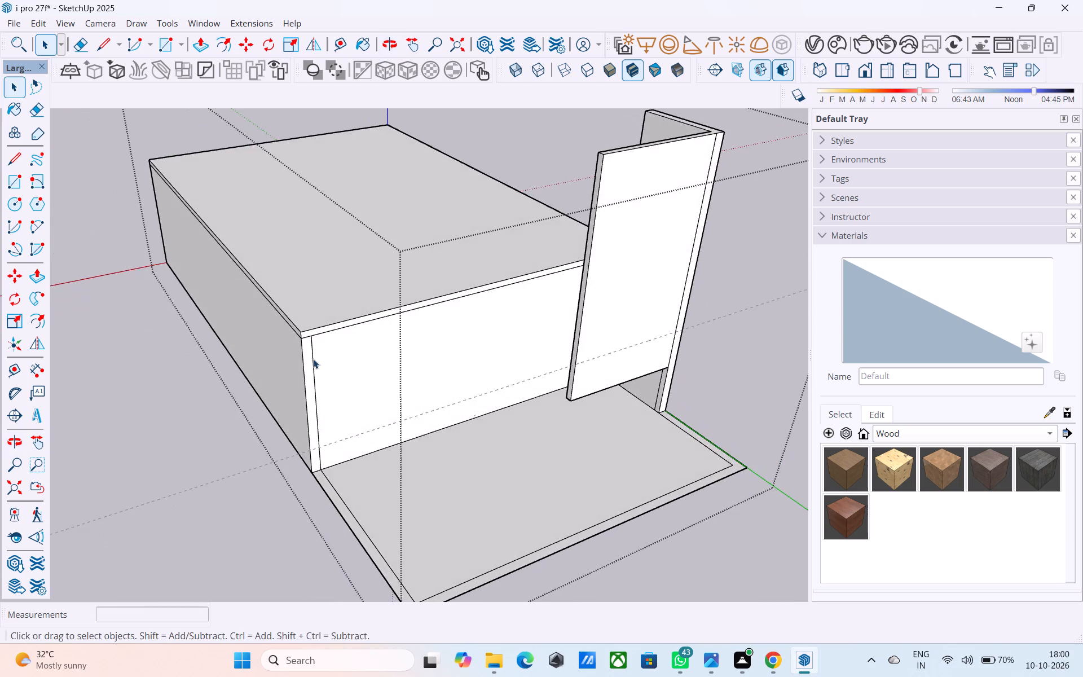
shift+middle_drag(353, 296, 355, 327)
scroll(351, 326, up, 4)
scroll(359, 327, down, 5)
scroll(349, 342, up, 4)
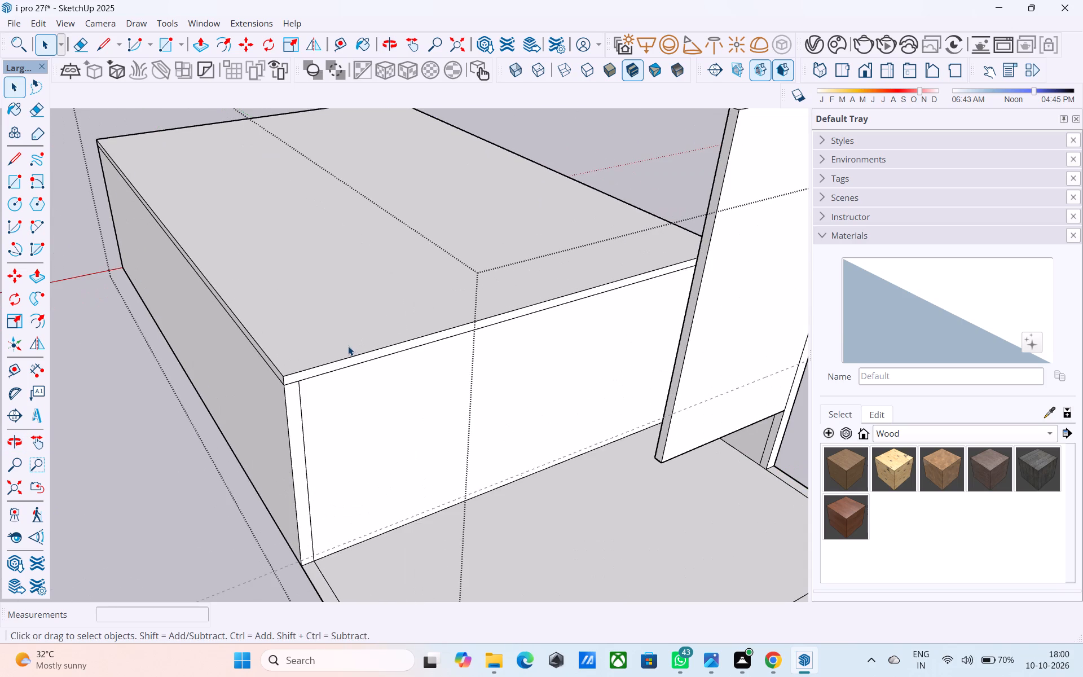
shift+middle_drag(349, 346, 478, 417)
shift+middle_drag(497, 321, 617, 446)
scroll(596, 363, down, 6)
middle_drag(588, 364, 475, 412)
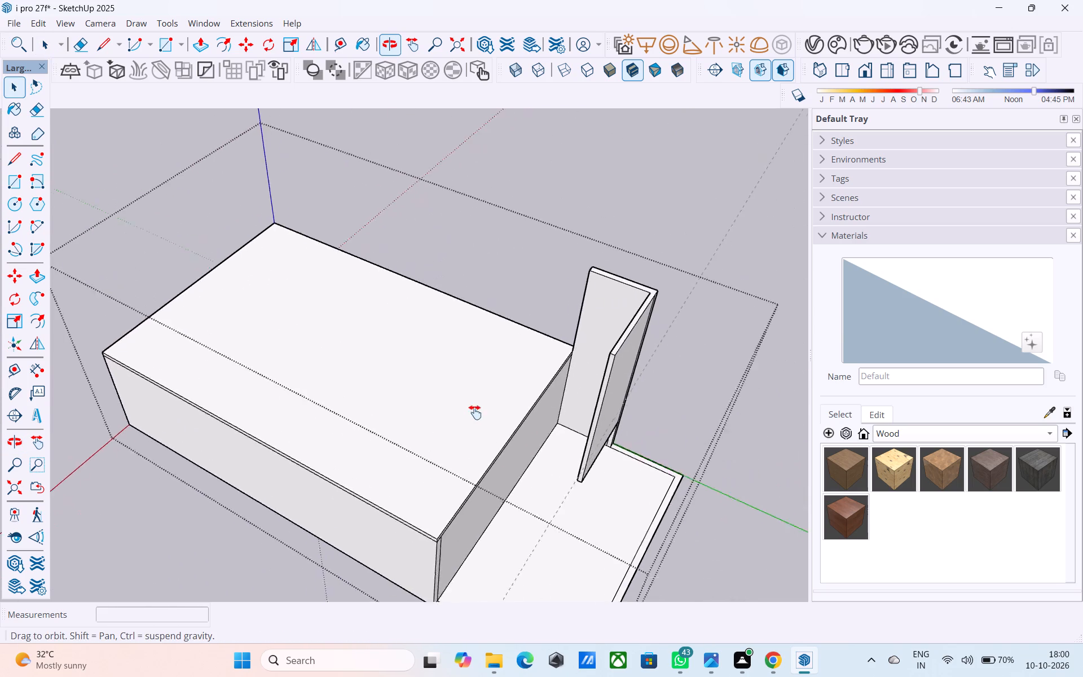
Push/Pull the raised front corner wall's narrow inner end face 44' 3" along the slab's long side to the rear edge.
middle_drag(475, 412, 631, 346)
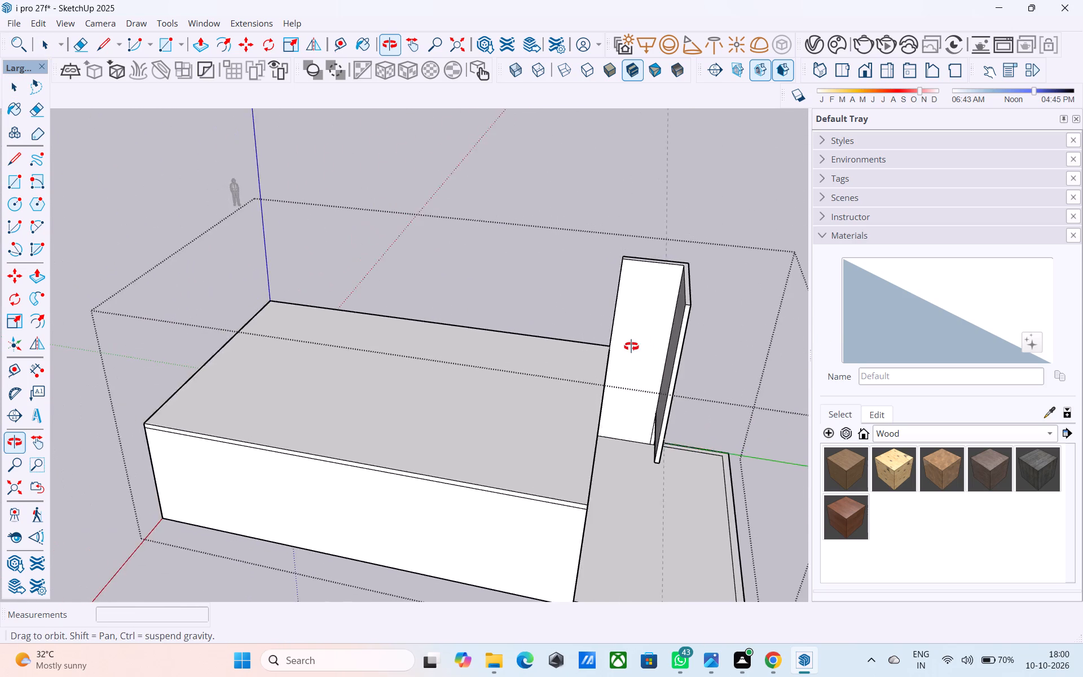
middle_drag(631, 346, 753, 344)
shift+middle_drag(724, 325, 707, 363)
scroll(645, 381, up, 5)
click(601, 261)
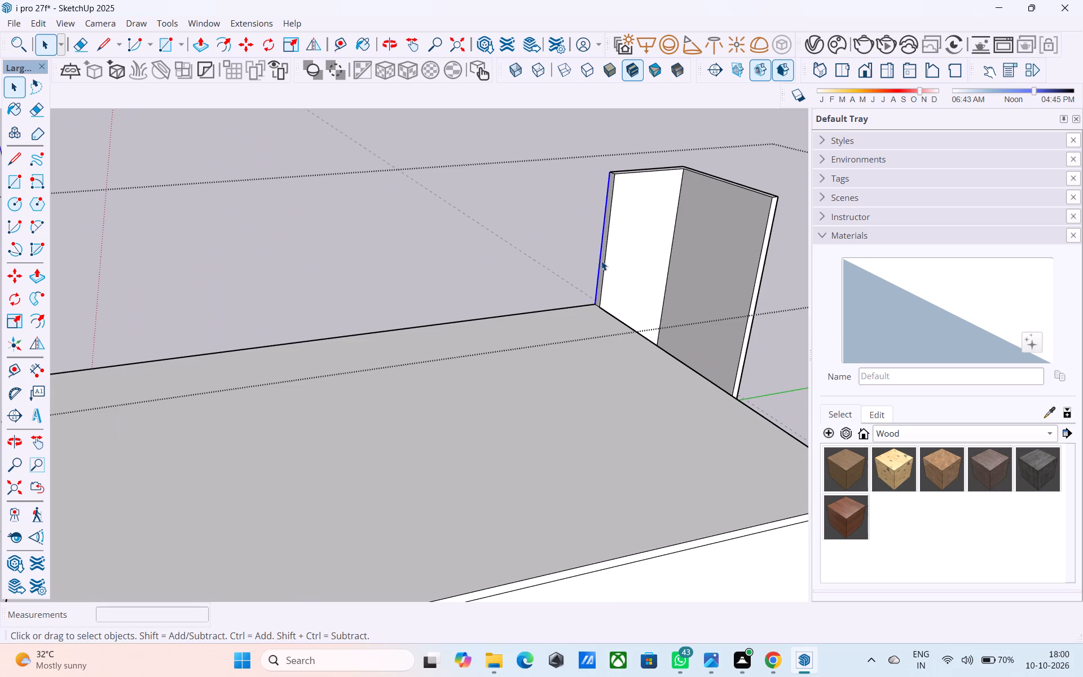
scroll(601, 261, up, 4)
click(605, 263)
scroll(605, 263, up, 5)
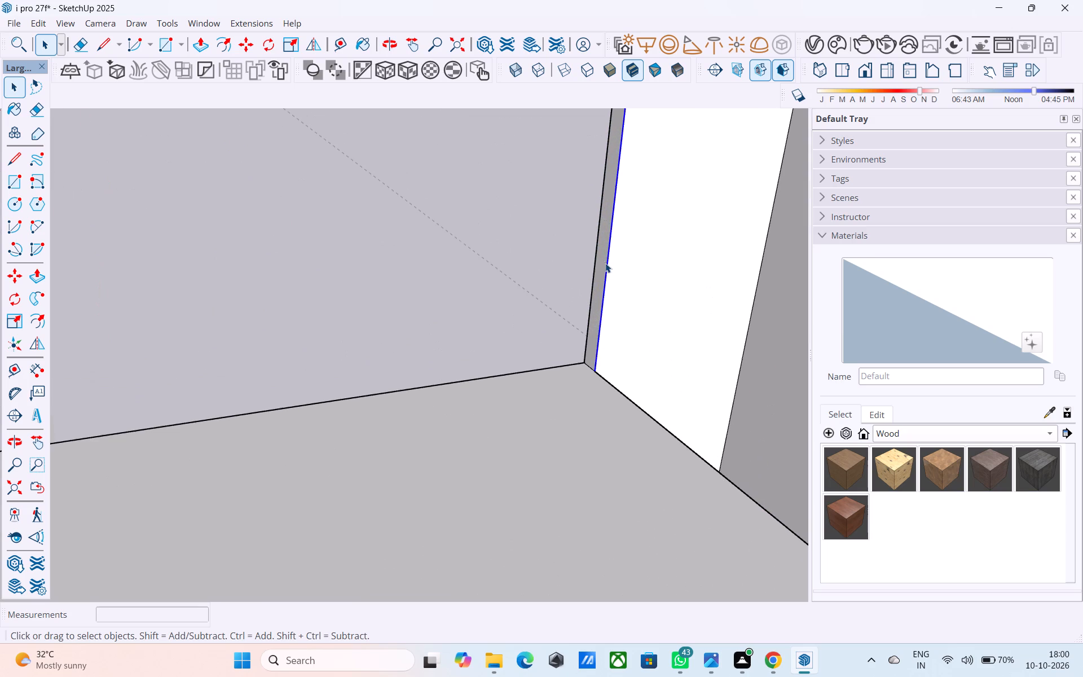
click(602, 257)
key(p)
click(604, 254)
scroll(604, 254, down, 6)
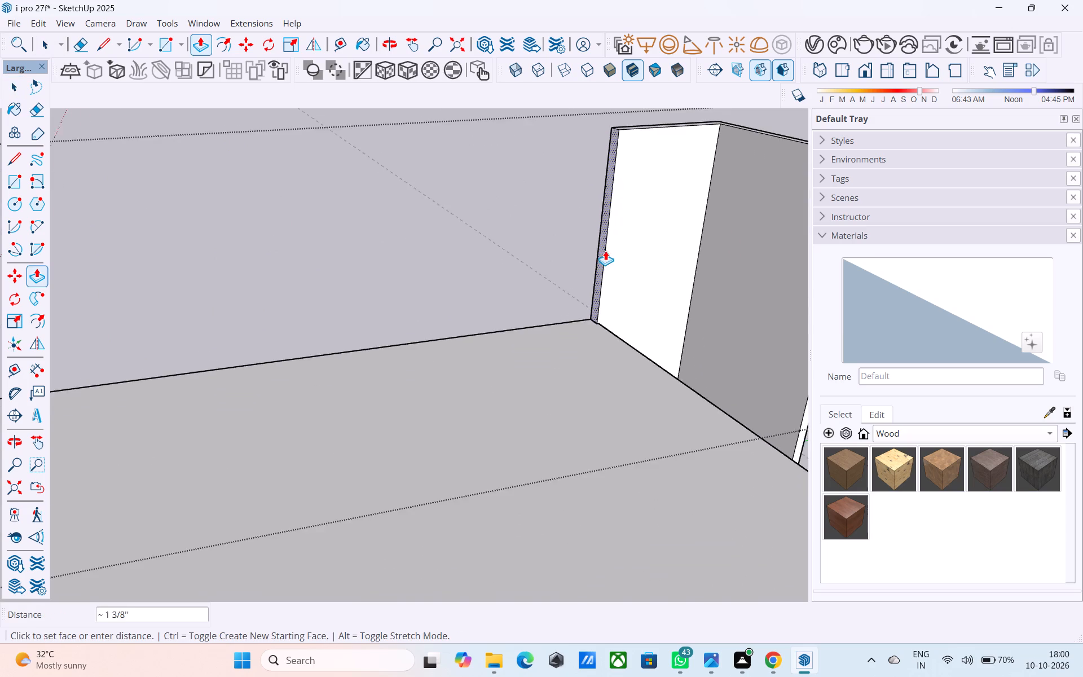
scroll(605, 250, down, 4)
scroll(464, 283, down, 5)
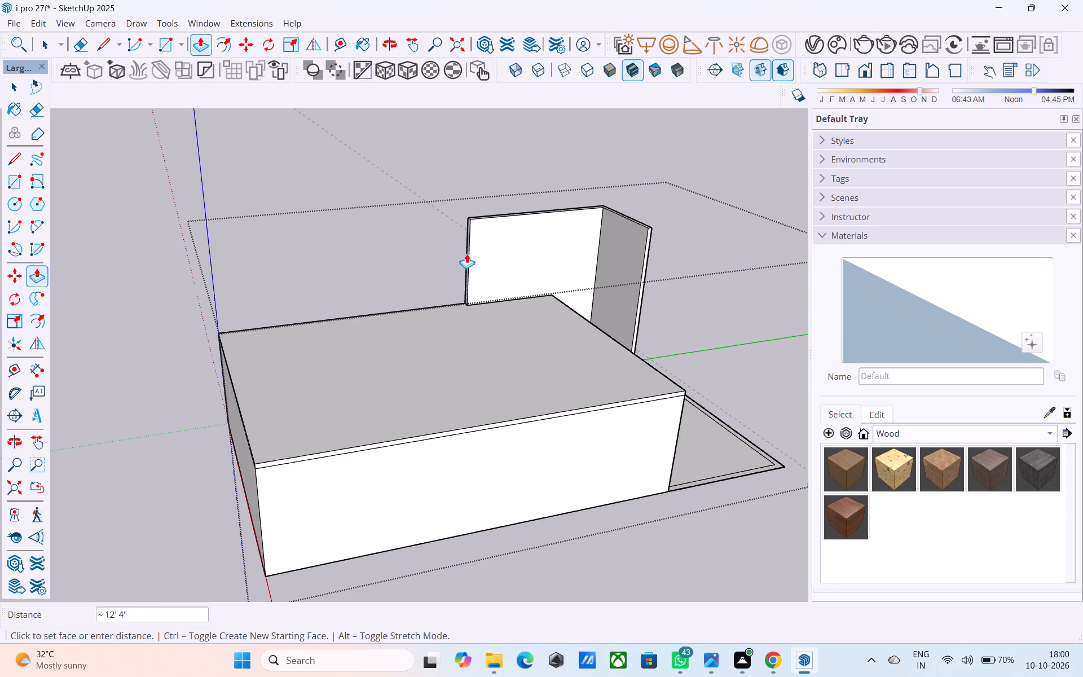
click(236, 400)
Copy the rear vertical edge of the raised long wall a short distance along its inner face to mark a narrow strip.
middle_drag(277, 381, 371, 417)
scroll(280, 388, up, 8)
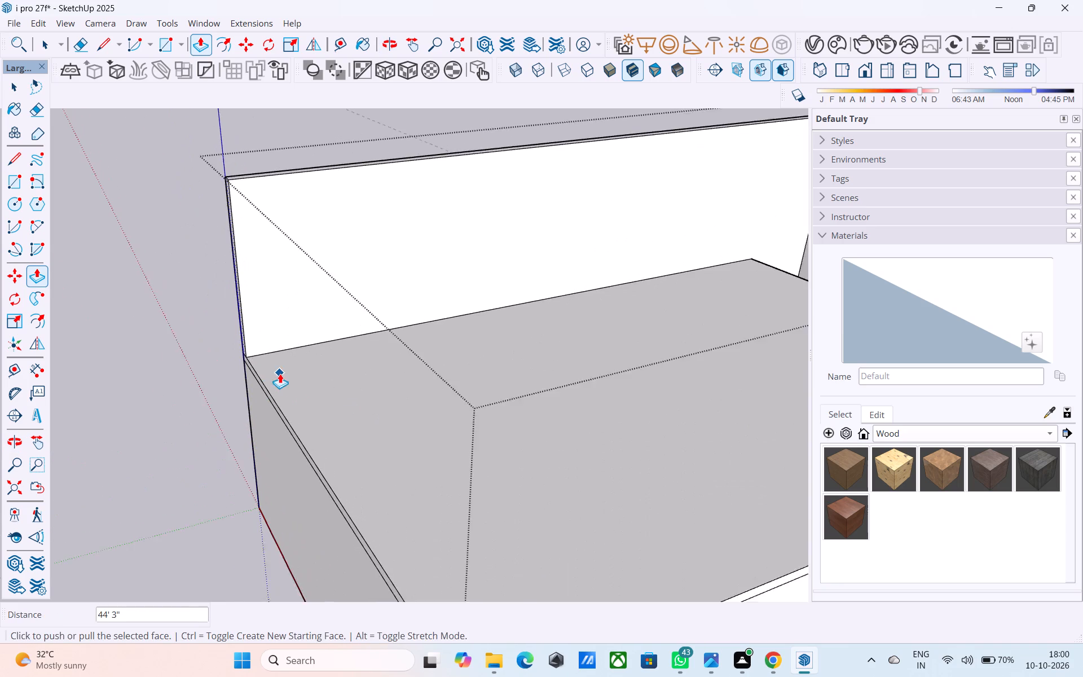
key(space)
scroll(251, 346, down, 3)
middle_drag(265, 284, 256, 317)
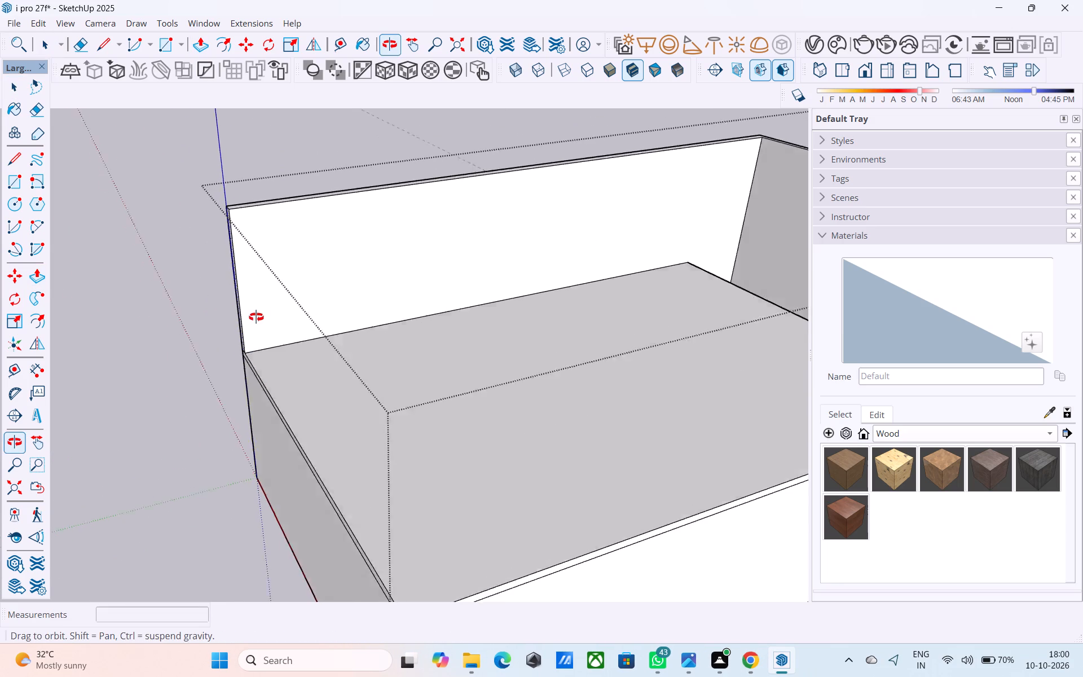
middle_drag(256, 317, 253, 322)
scroll(247, 298, down, 3)
middle_drag(255, 287, 247, 287)
scroll(246, 286, up, 6)
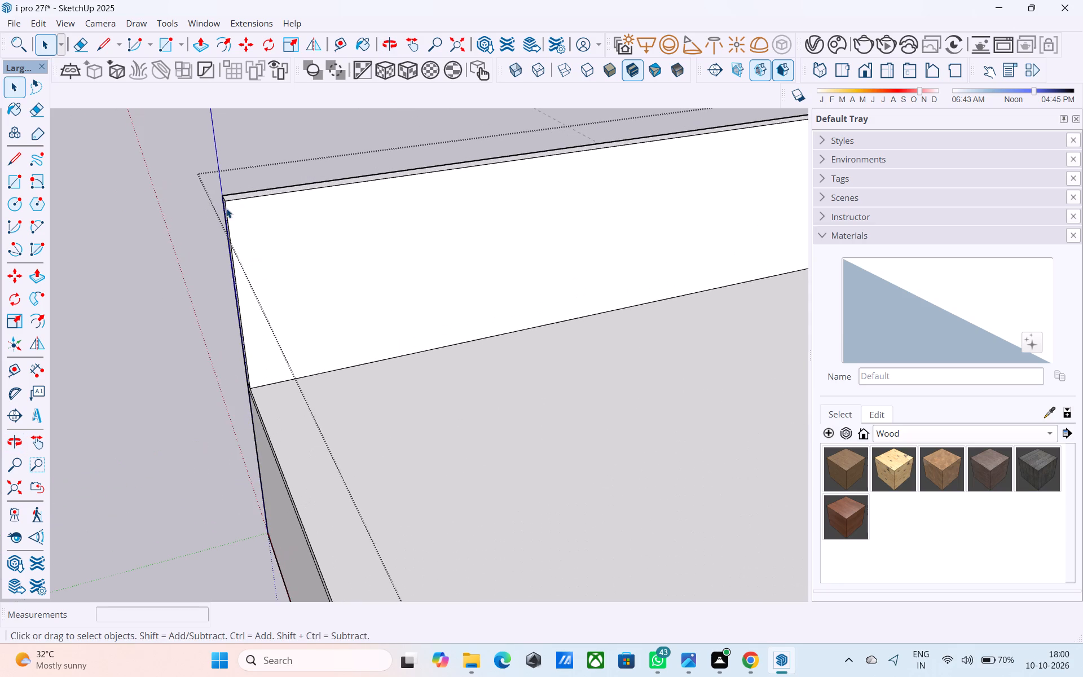
click(226, 208)
key(m)
click(230, 205)
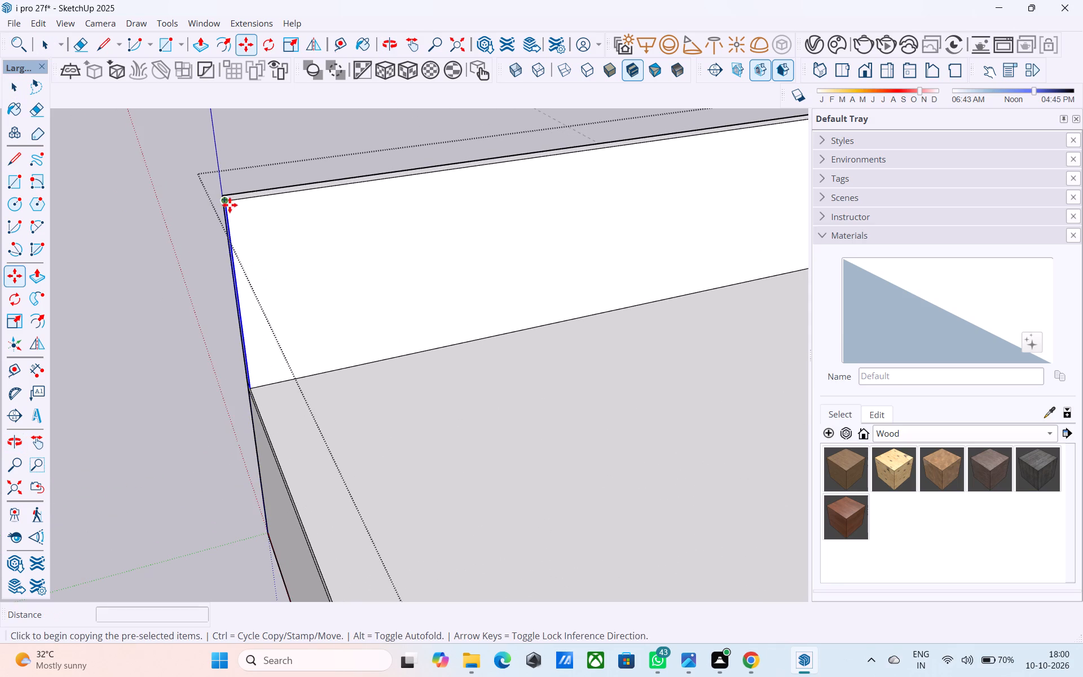
click(239, 205)
key(space)
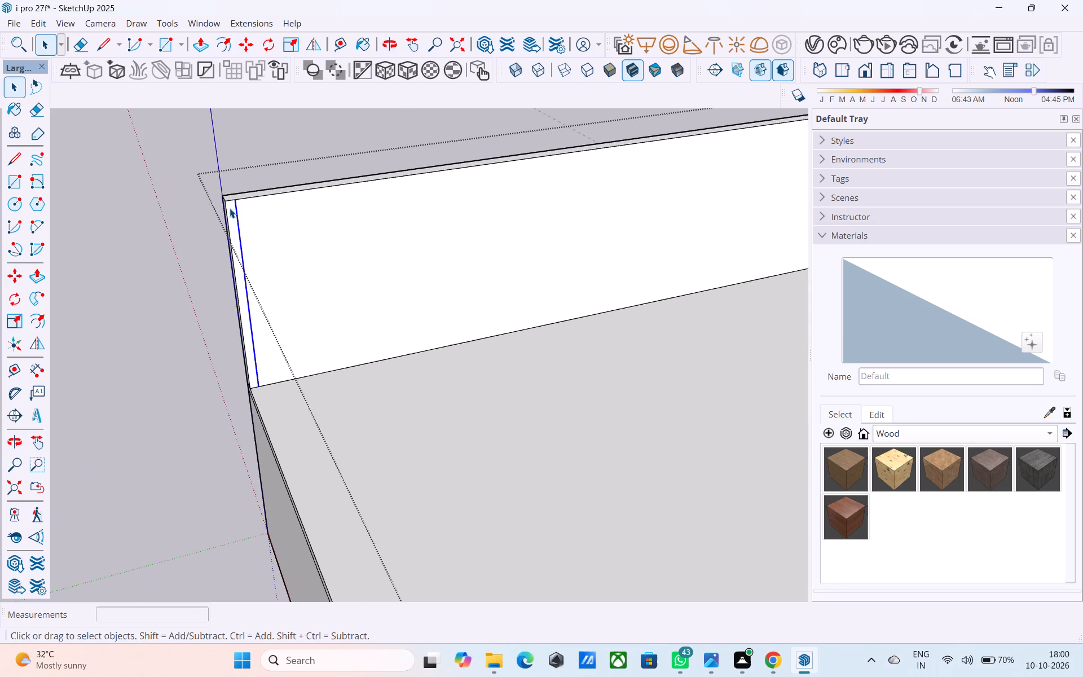
Push/Pull the marked strip 10' 3" across the slab's rear edge, level with the end of the raised front wall.
click(230, 208)
key(p)
click(237, 208)
scroll(254, 245, down, 4)
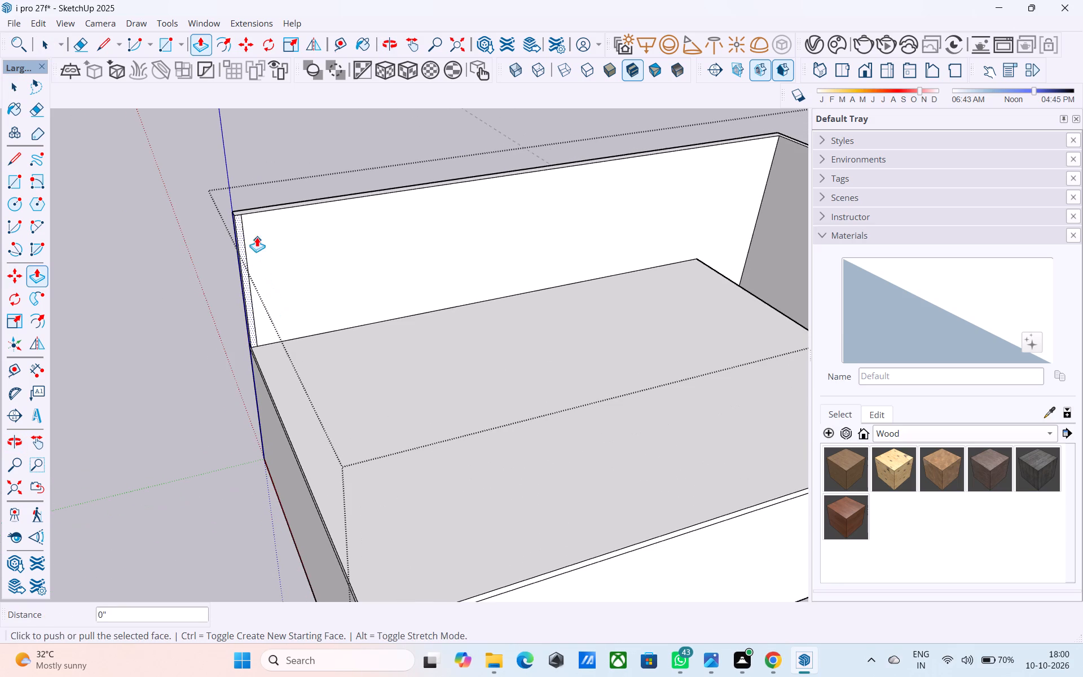
click(241, 227)
scroll(280, 306, down, 5)
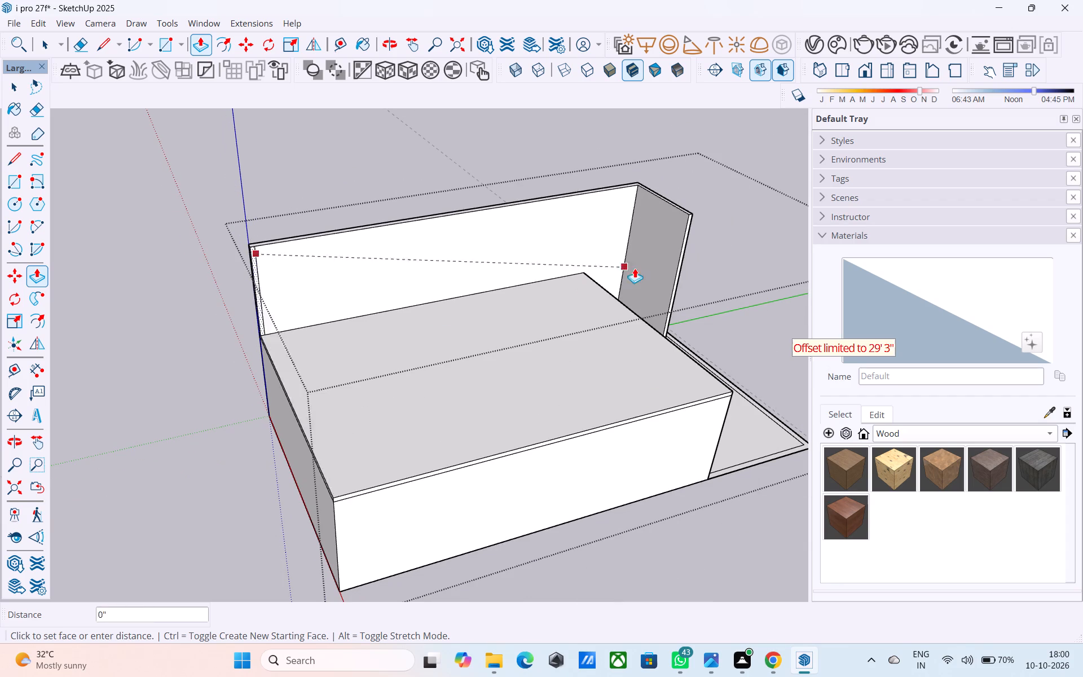
click(680, 244)
Examine the raised rear, long and front walls and their free ends from several angles.
middle_drag(676, 245, 200, 266)
middle_drag(370, 280, 349, 274)
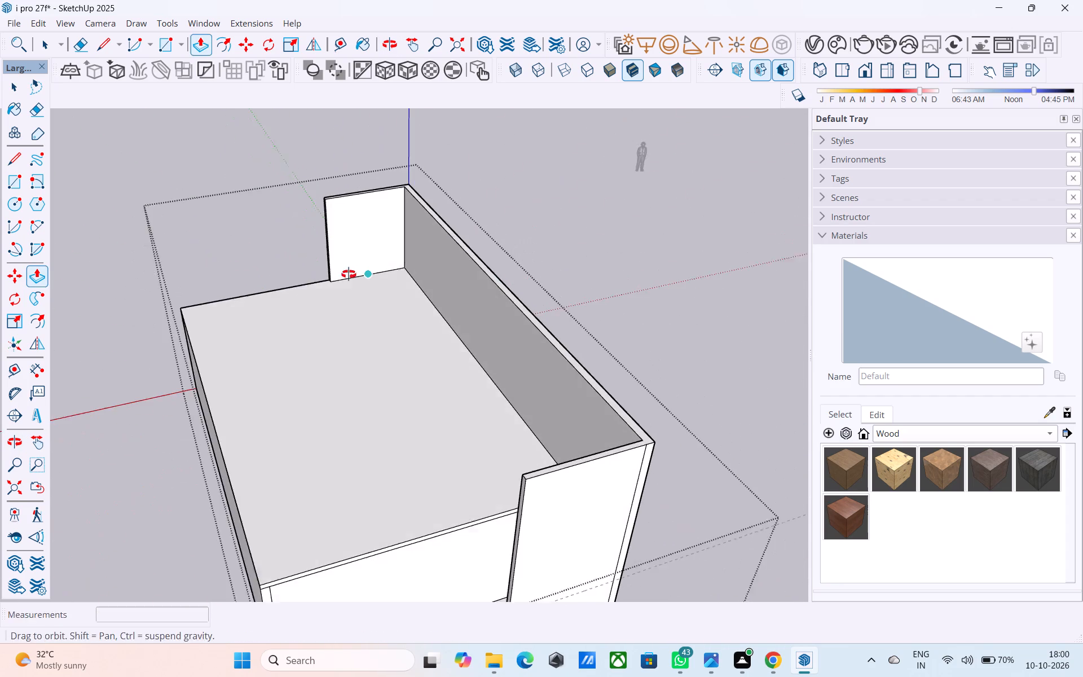
middle_drag(349, 274, 347, 274)
scroll(338, 270, up, 4)
scroll(337, 269, down, 4)
middle_drag(337, 269, 382, 255)
scroll(382, 255, up, 4)
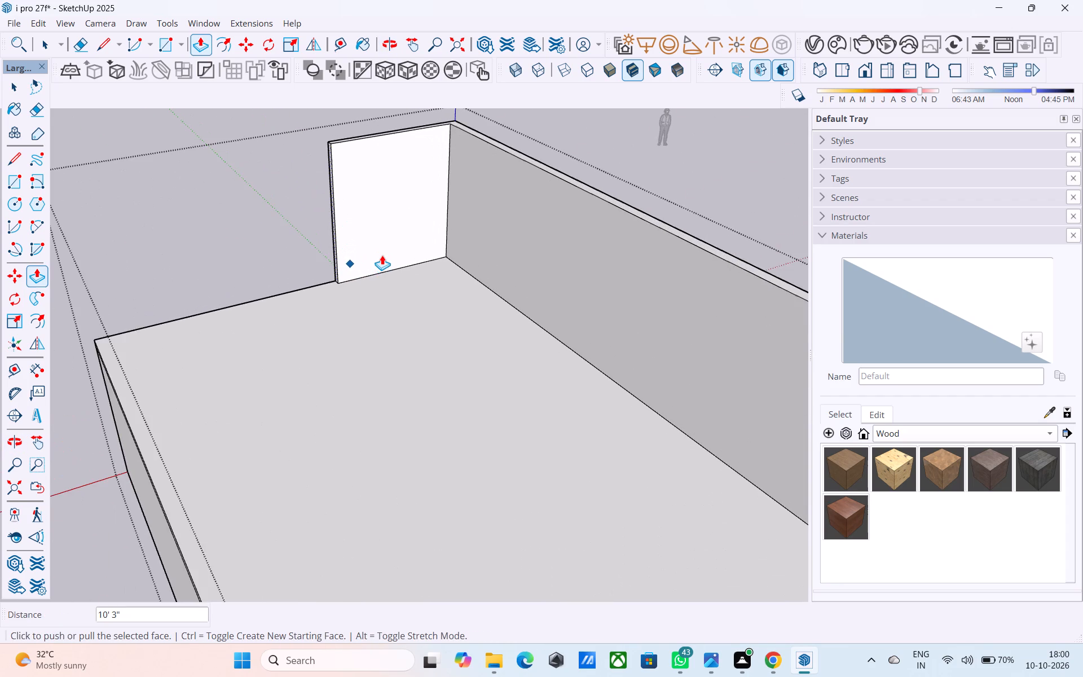
scroll(377, 262, down, 1)
key(space)
shift+middle_drag(377, 262, 377, 276)
scroll(379, 277, up, 3)
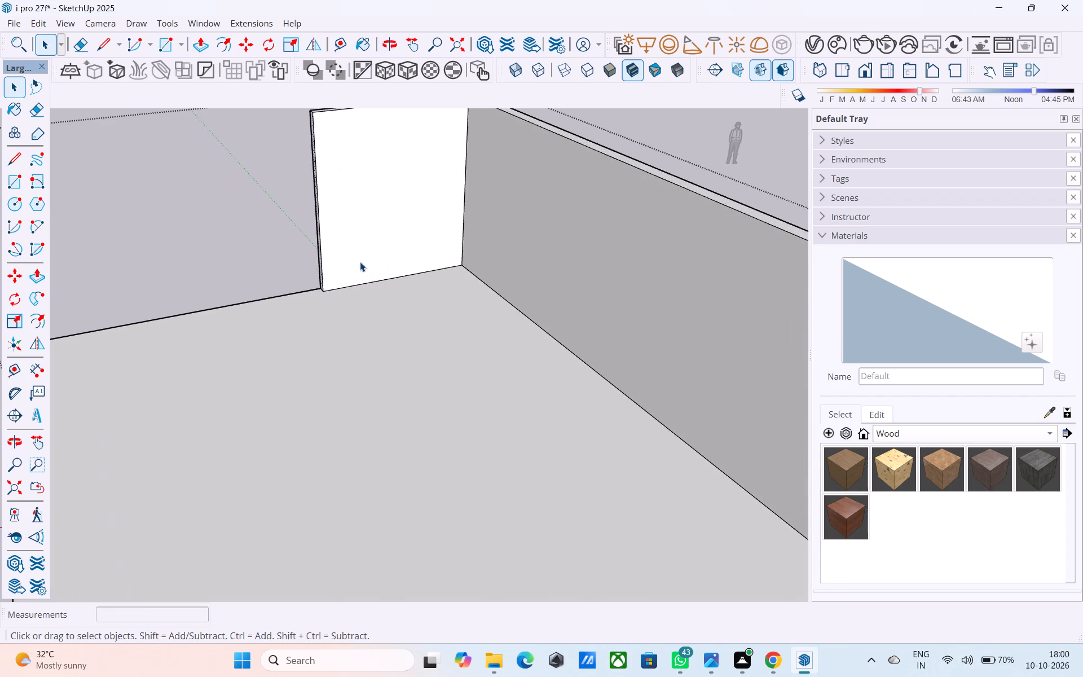
scroll(358, 264, down, 5)
shift+middle_drag(363, 275, 385, 307)
scroll(306, 281, down, 1)
shift+middle_drag(439, 331, 395, 325)
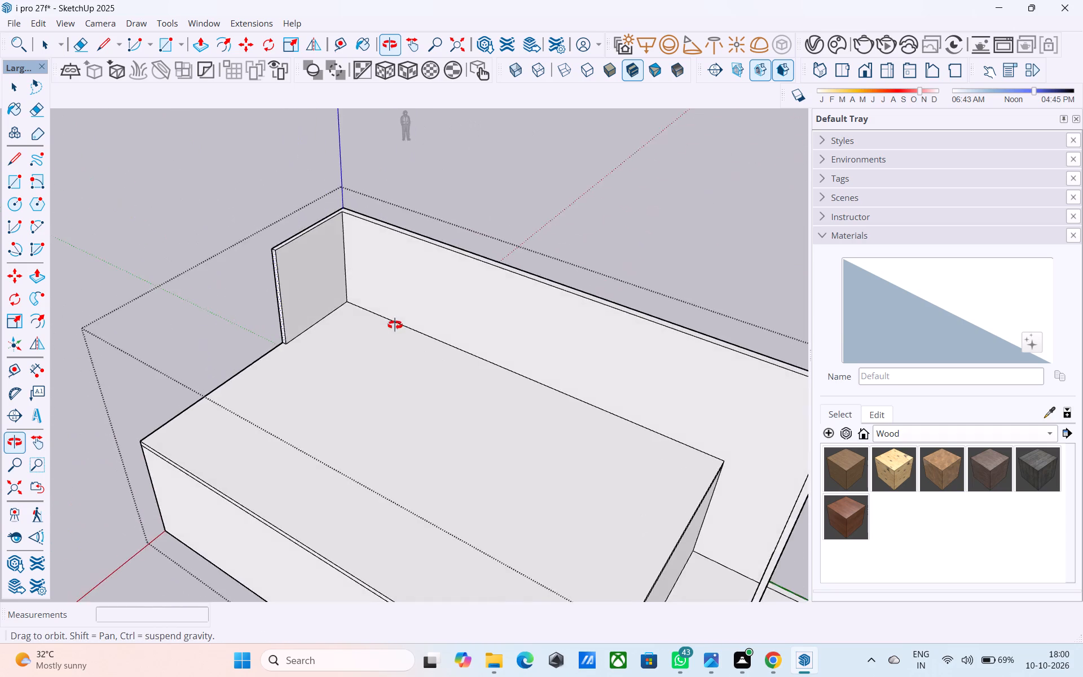
shift+middle_drag(395, 325, 316, 305)
scroll(188, 278, up, 4)
middle_drag(199, 227, 378, 254)
scroll(246, 270, up, 1)
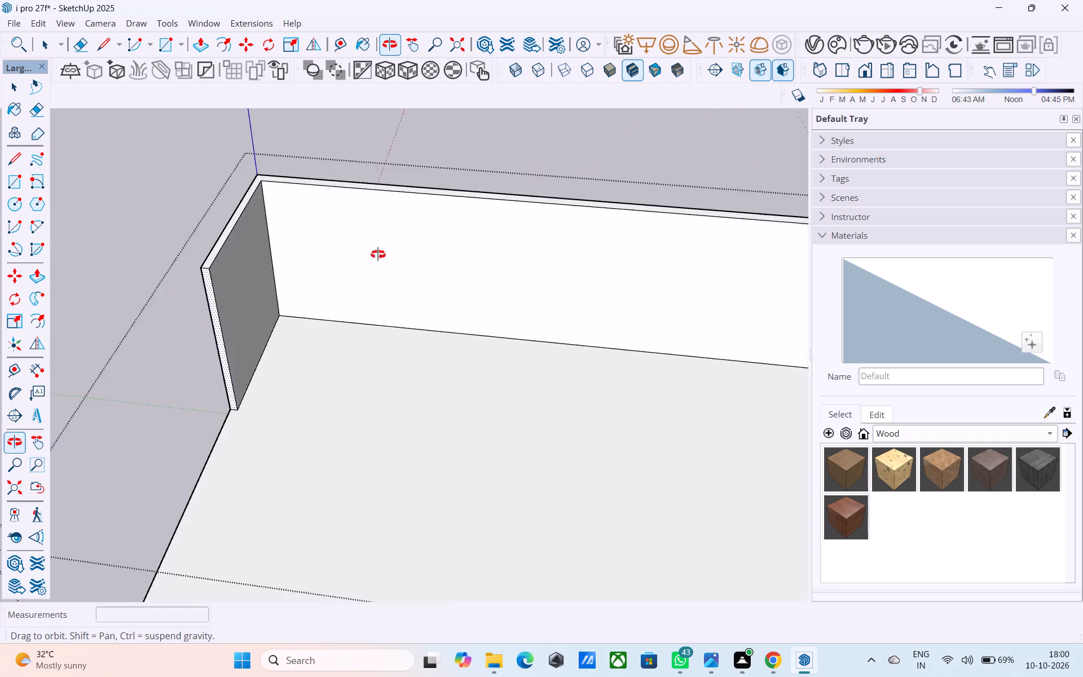
middle_drag(378, 254, 378, 253)
scroll(350, 240, down, 8)
shift+middle_drag(385, 276, 666, 243)
scroll(514, 263, down, 1)
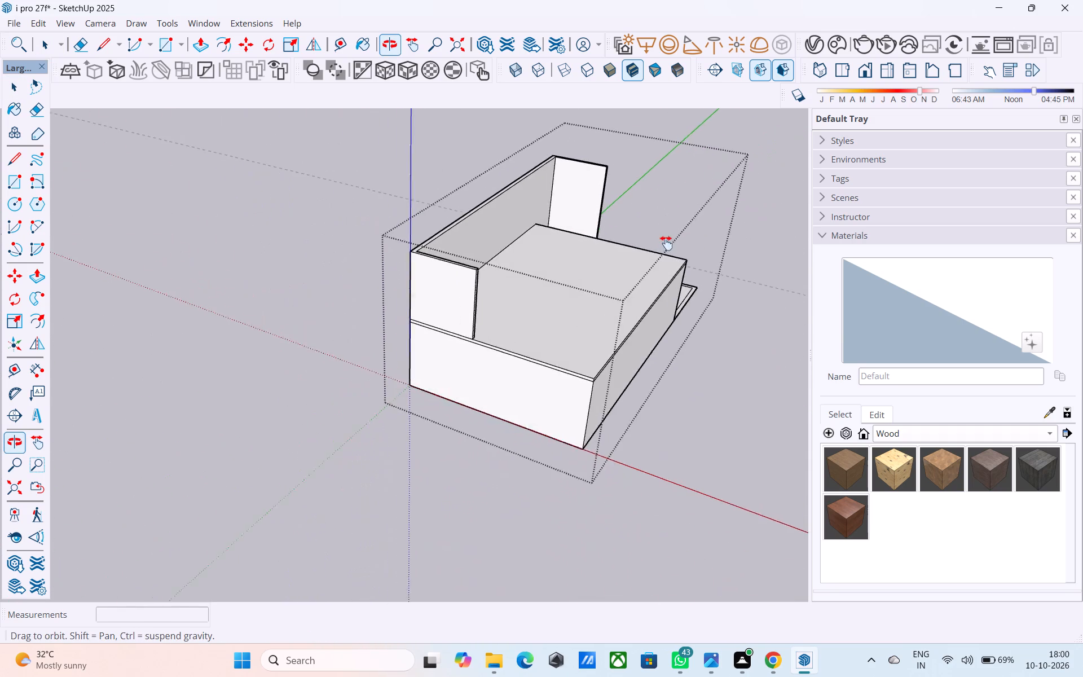
shift+middle_drag(666, 243, 446, 296)
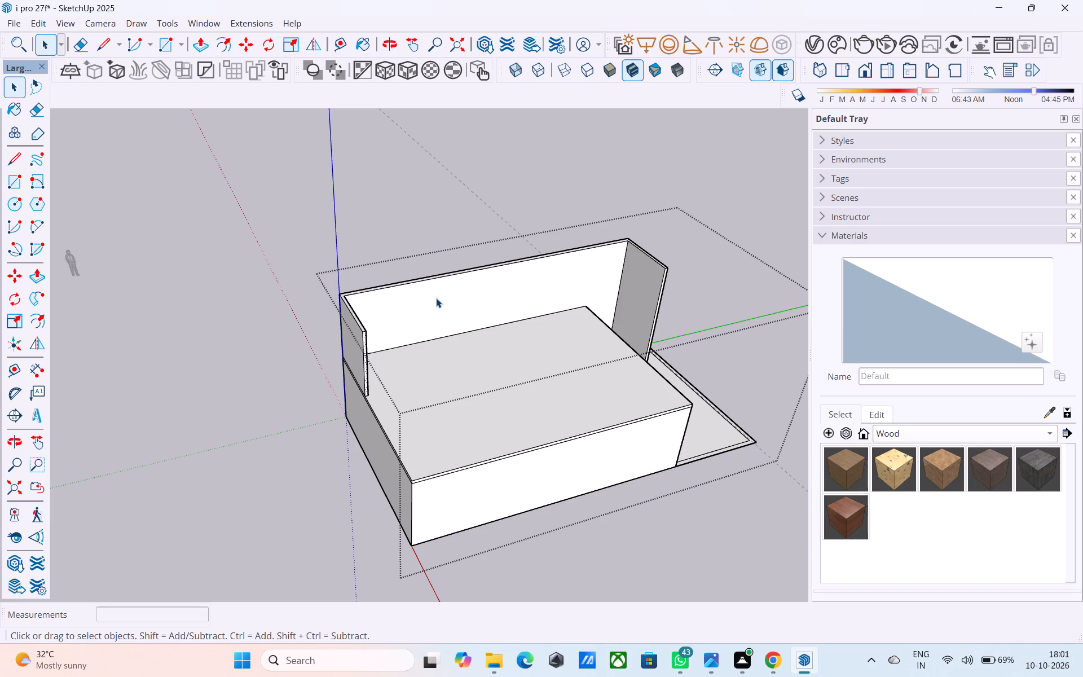
middle_drag(541, 318, 421, 290)
middle_drag(724, 347, 494, 286)
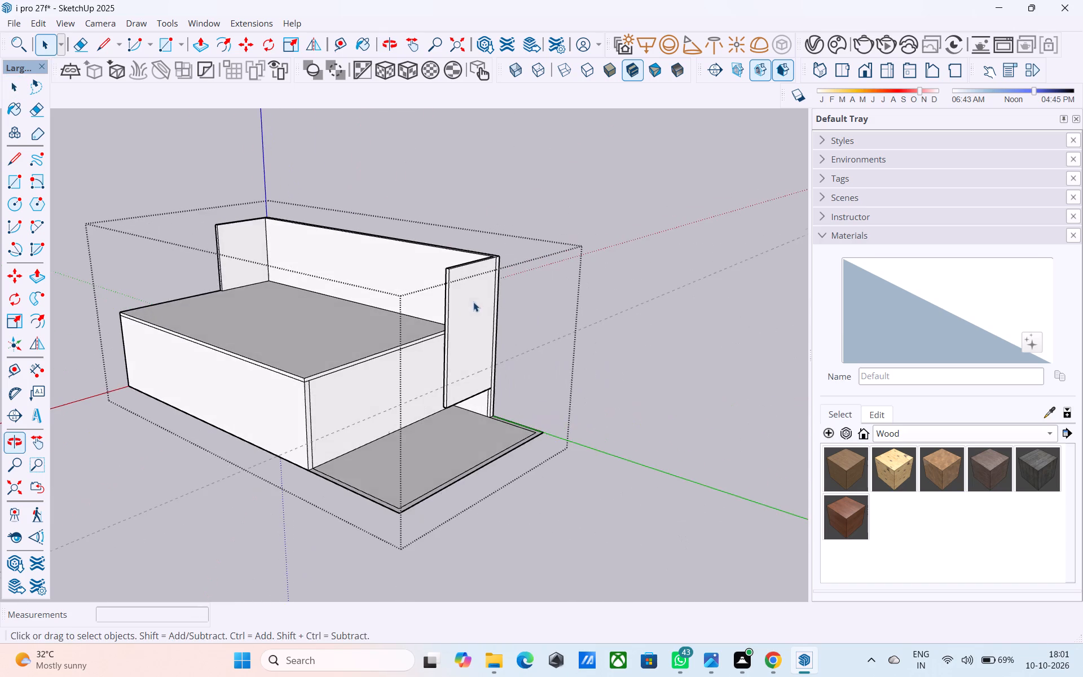
scroll(389, 297, up, 1)
middle_drag(484, 327, 244, 290)
middle_drag(378, 312, 337, 305)
scroll(337, 305, up, 3)
middle_drag(337, 305, 610, 436)
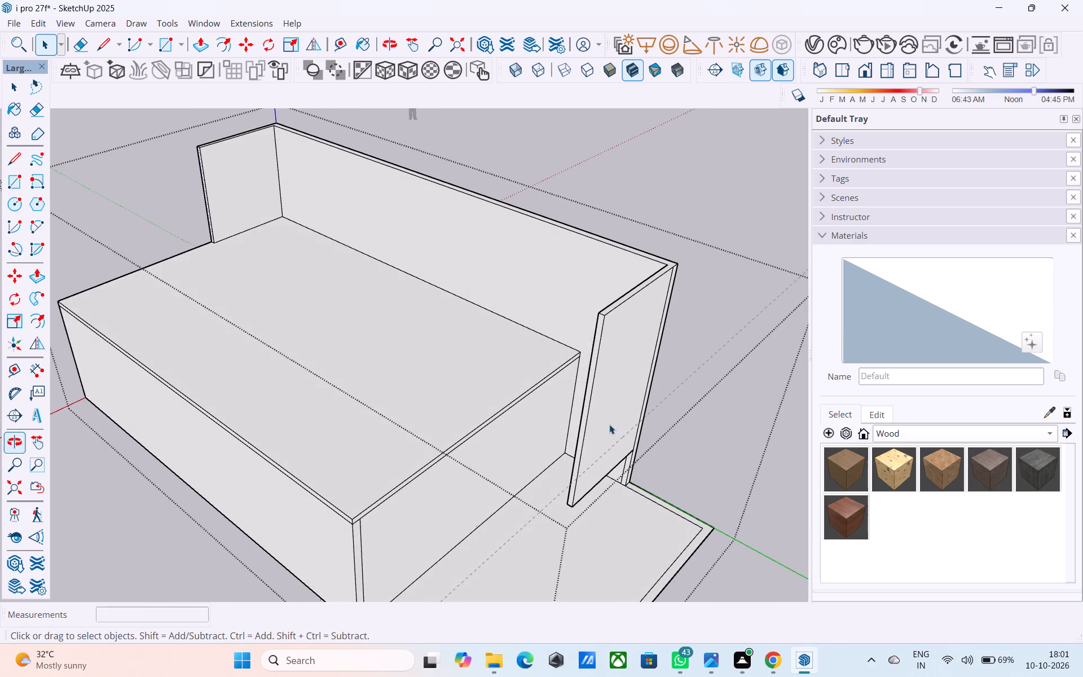
Push/Pull the free end face of the raised rear wall outward by 6".
shift+scroll(570, 402, down, 1)
shift+middle_drag(570, 402, 536, 430)
shift+middle_drag(234, 250, 322, 354)
scroll(305, 350, up, 11)
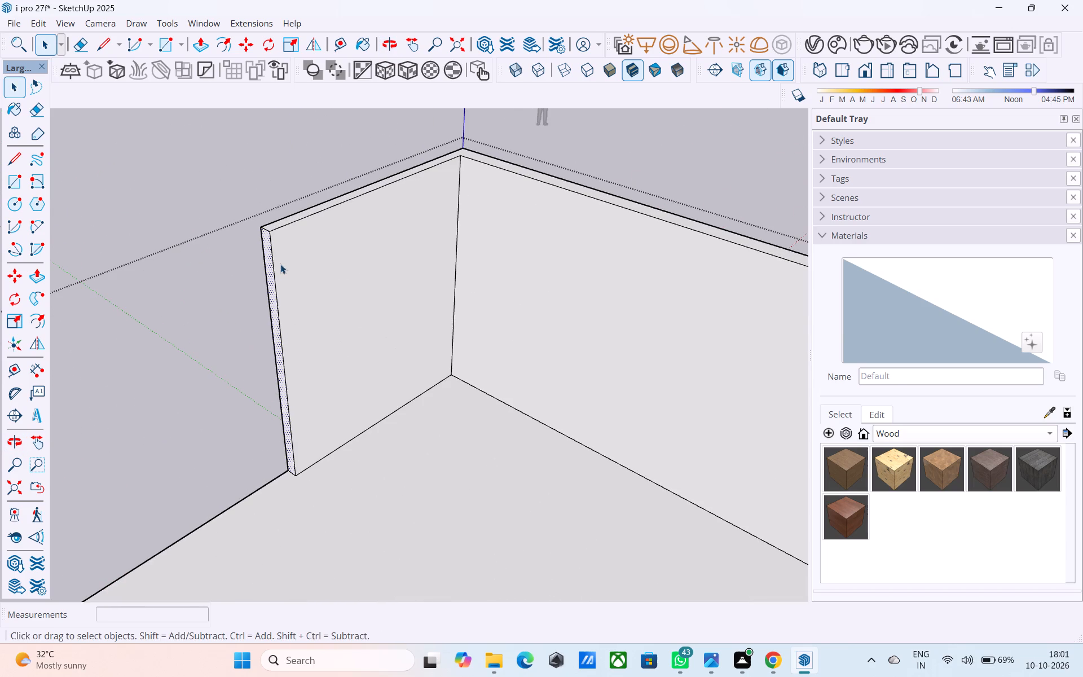
key(p)
click(271, 260)
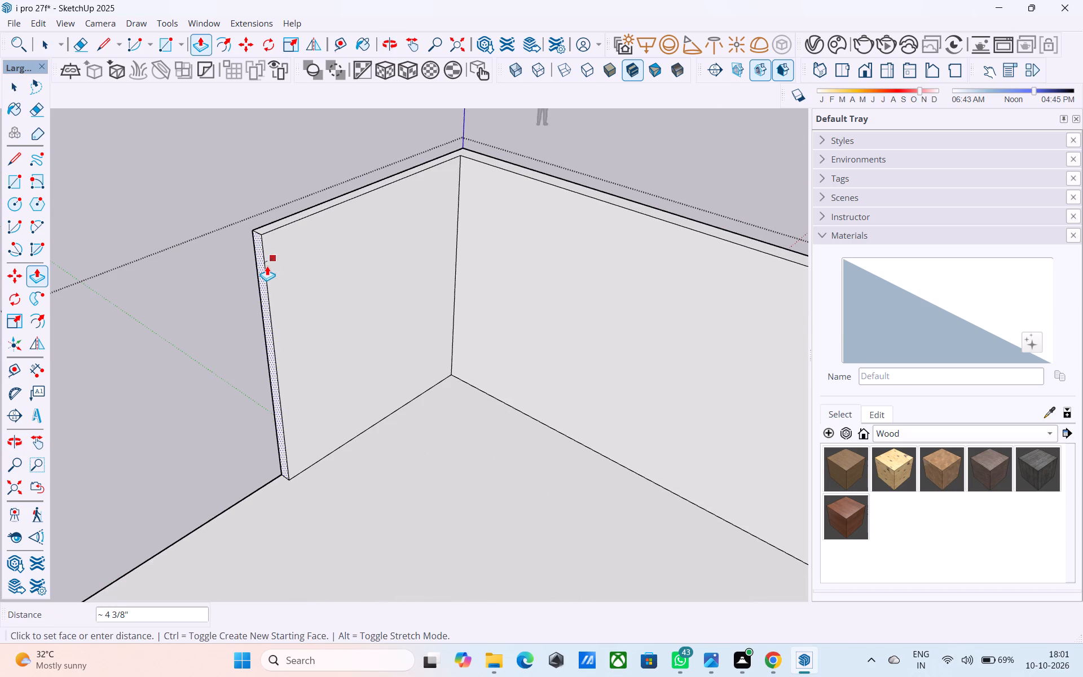
text(6")
key(Return)
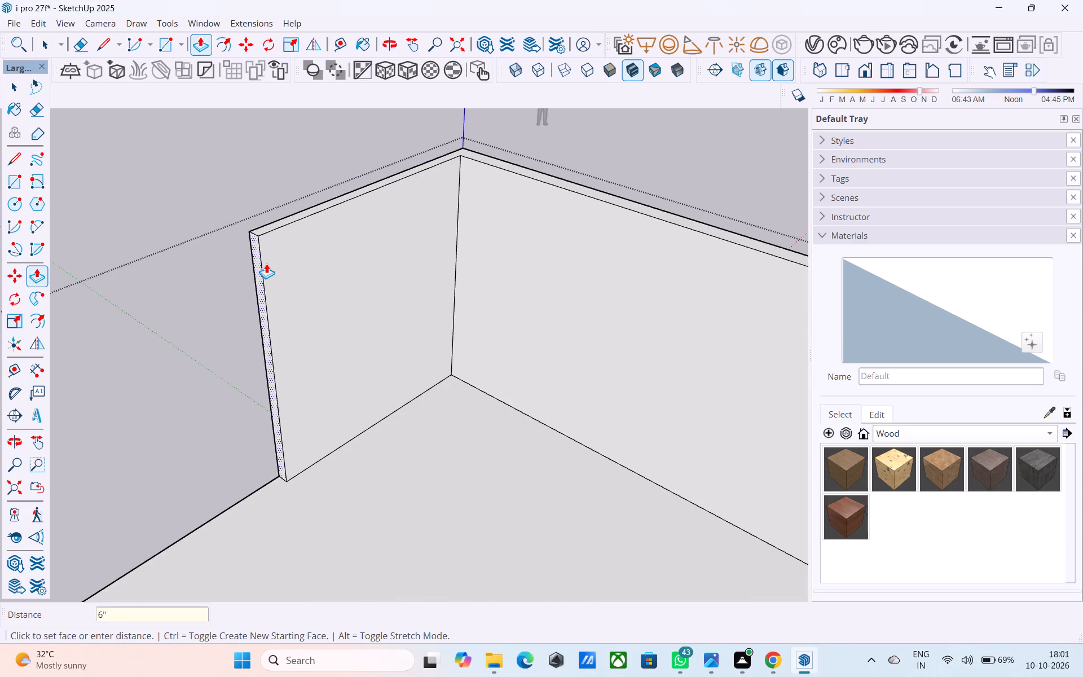
Copy the inner vertical edge at the rear wall's free end 6" along the wall's inner face.
key(space)
click(259, 260)
key(m)
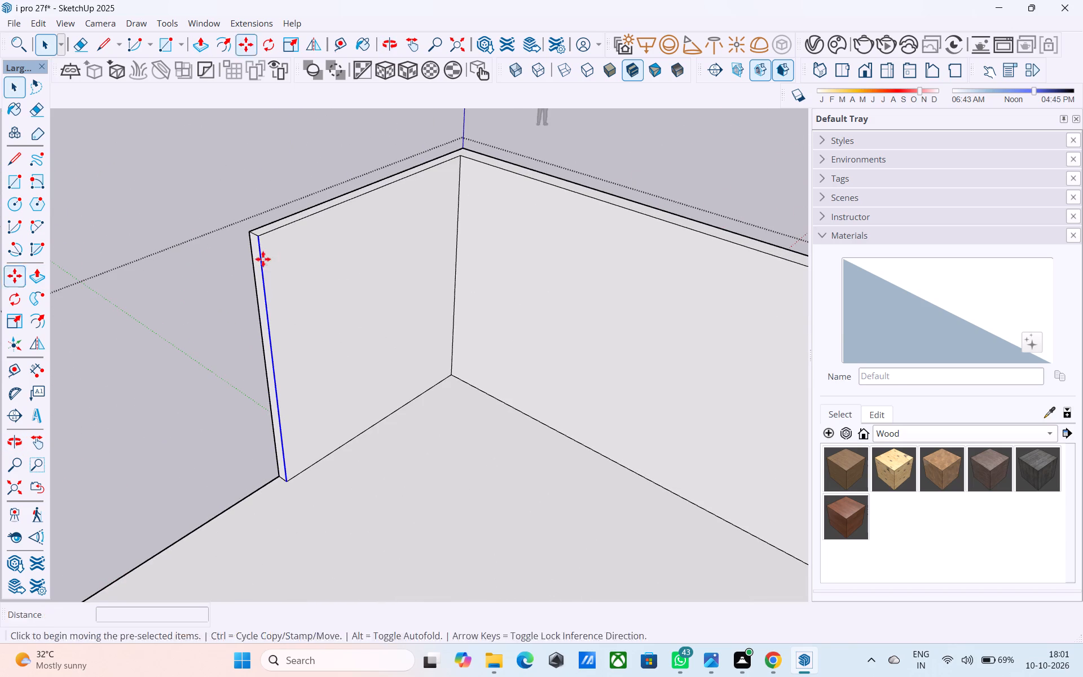
click(262, 236)
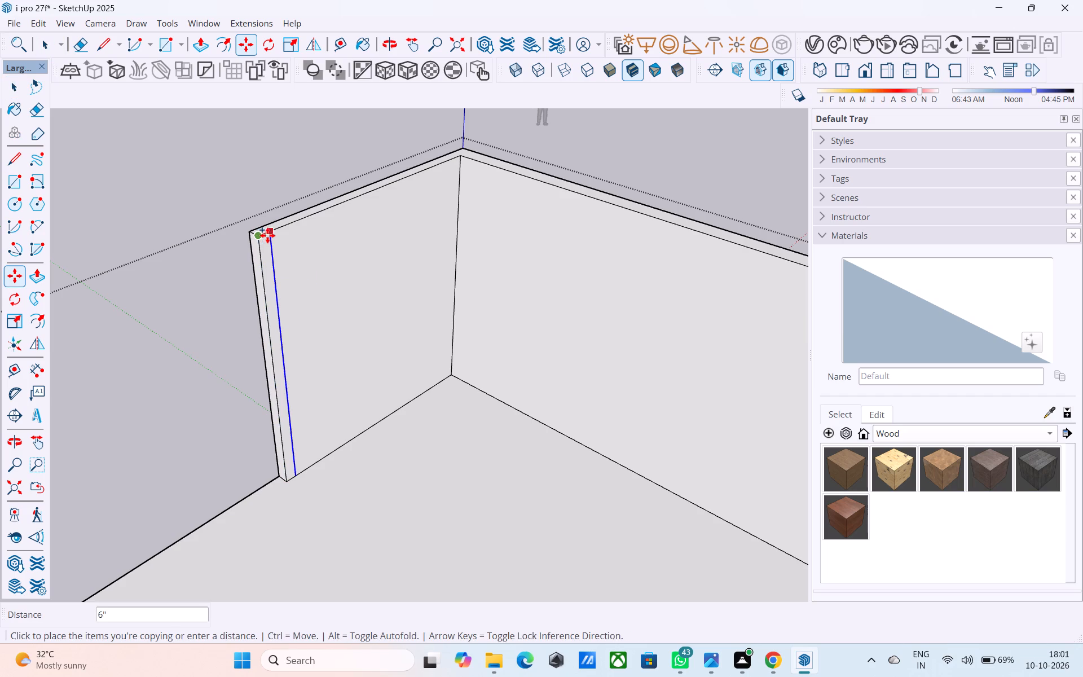
click(269, 235)
key(space)
Push/Pull the 6" strip on the rear wall 43' 9" to the slab's front edge, parallel to the raised long wall.
double_click(270, 250)
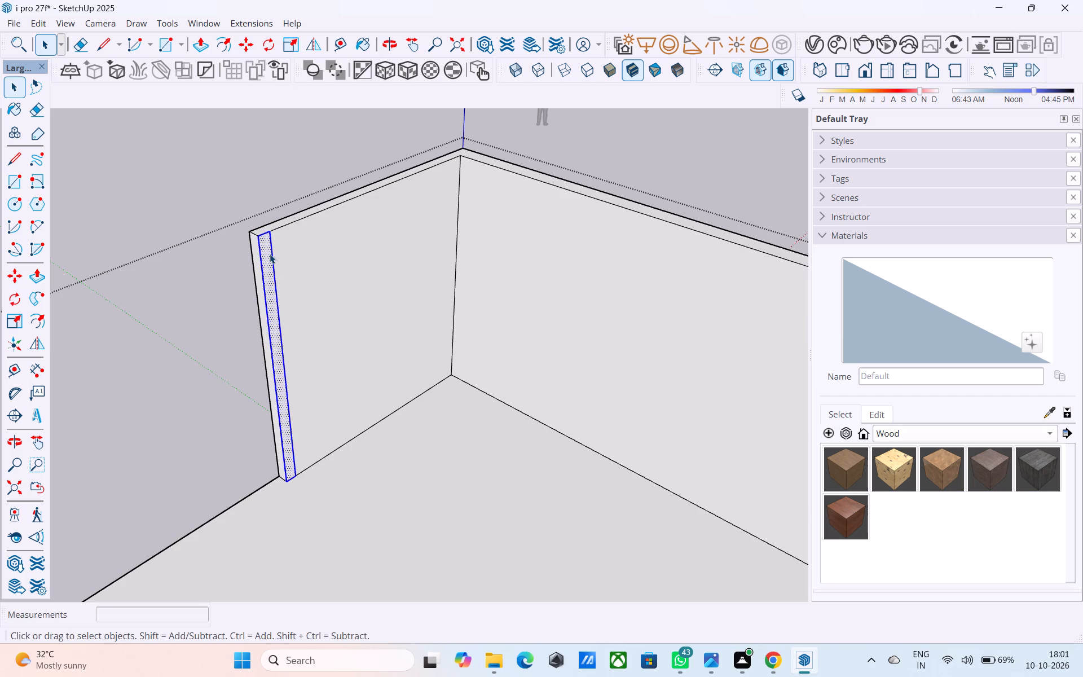
click(270, 254)
key(p)
click(269, 258)
scroll(279, 263, down, 10)
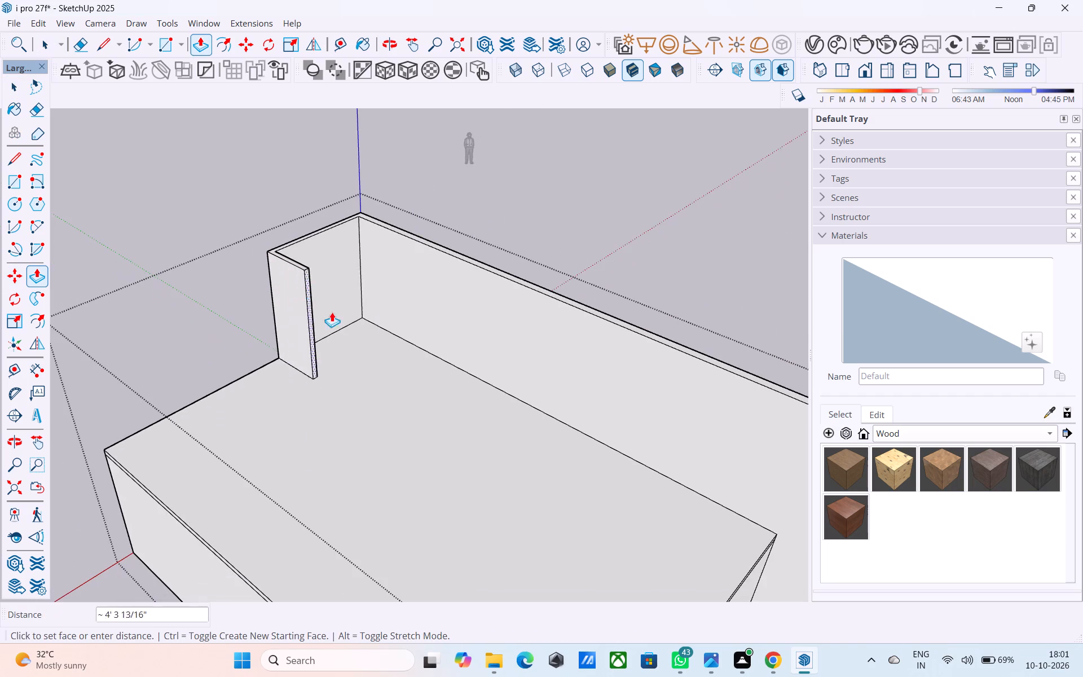
scroll(507, 378, down, 8)
scroll(508, 399, up, 5)
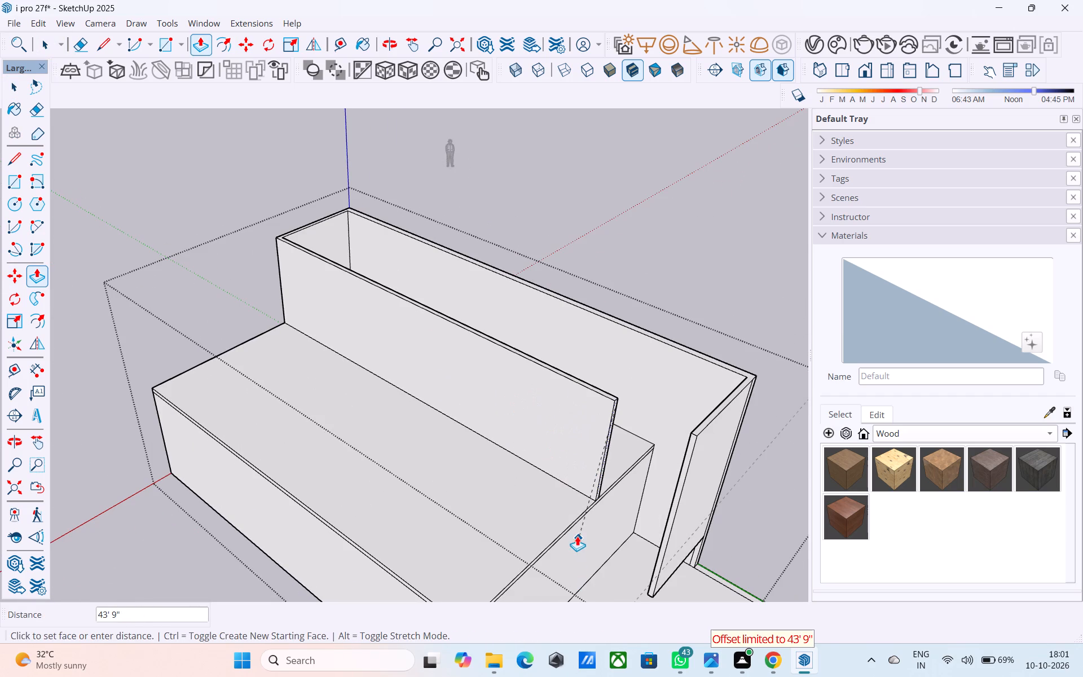
click(570, 527)
Examine the front end of the new inner wall and its gap to the front corner wall from several angles.
middle_drag(573, 520, 261, 557)
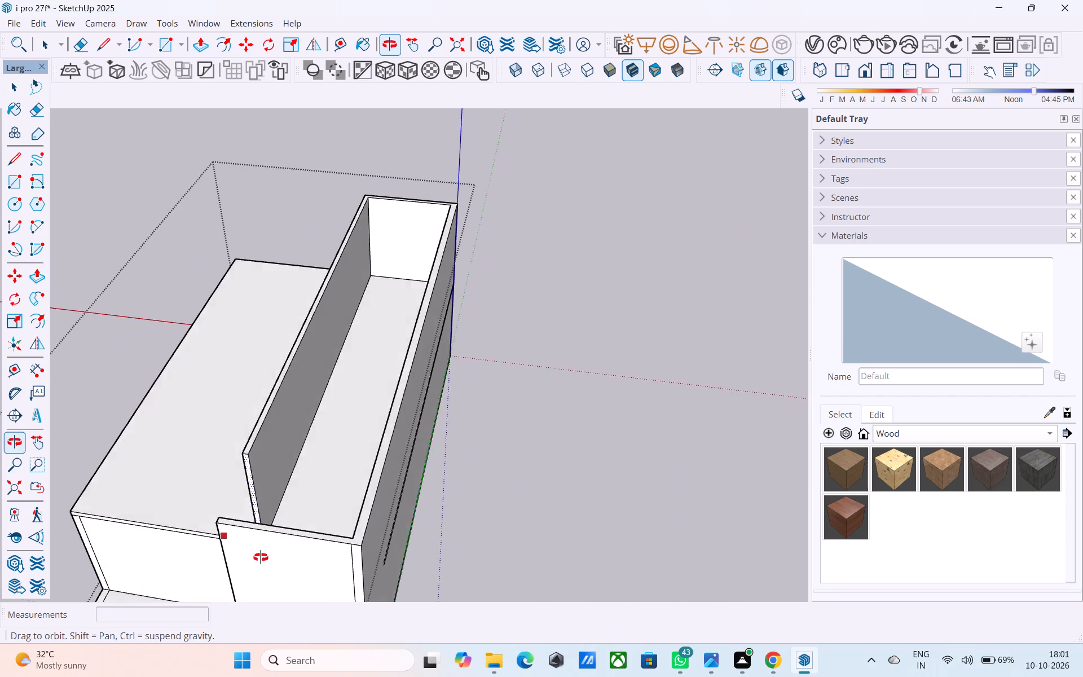
middle_drag(261, 557, 360, 524)
middle_drag(362, 522, 446, 509)
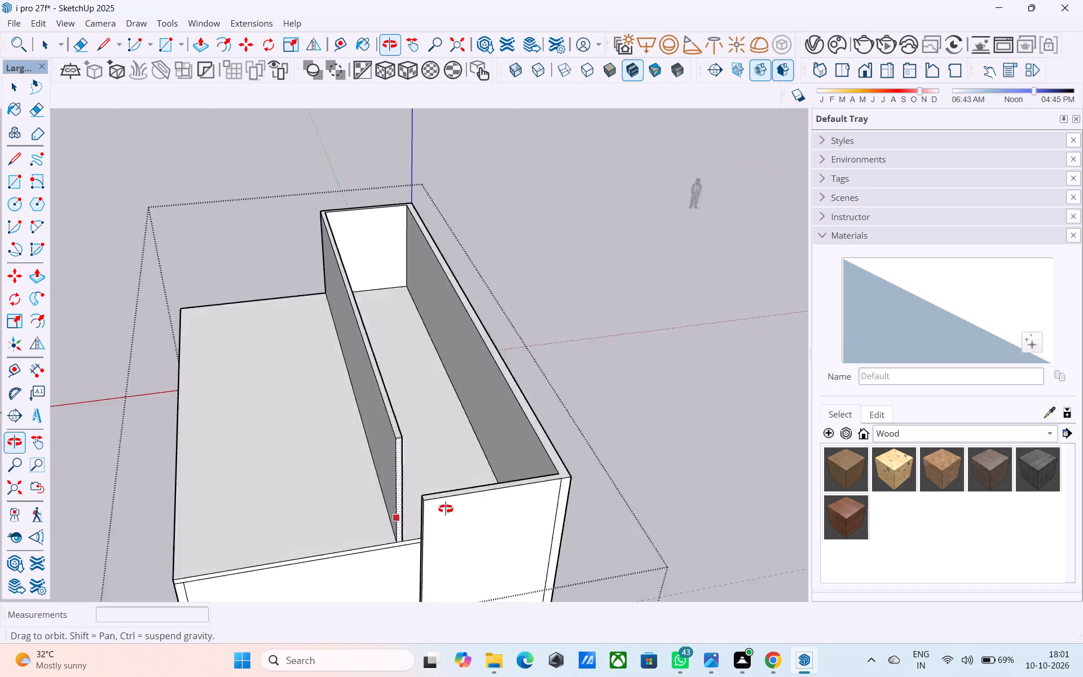
middle_drag(446, 509, 692, 436)
middle_drag(693, 429, 682, 440)
scroll(682, 440, up, 2)
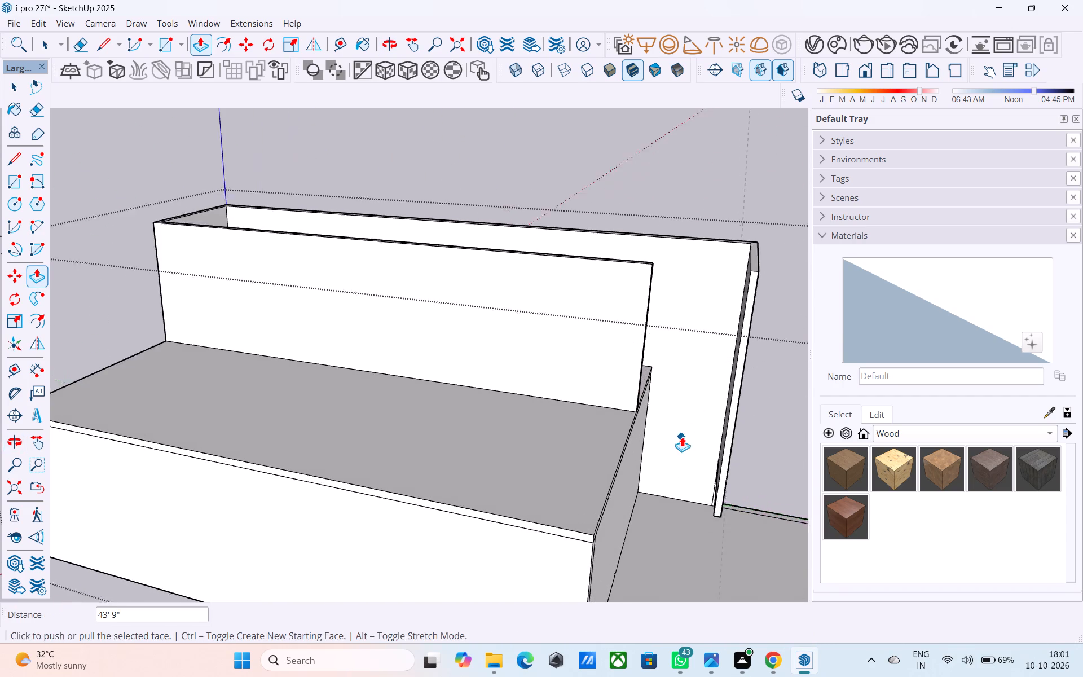
scroll(682, 437, up, 1)
key(space)
Erase the two leftover slab lines on the outer face of the raised long wall.
middle_drag(651, 386, 264, 543)
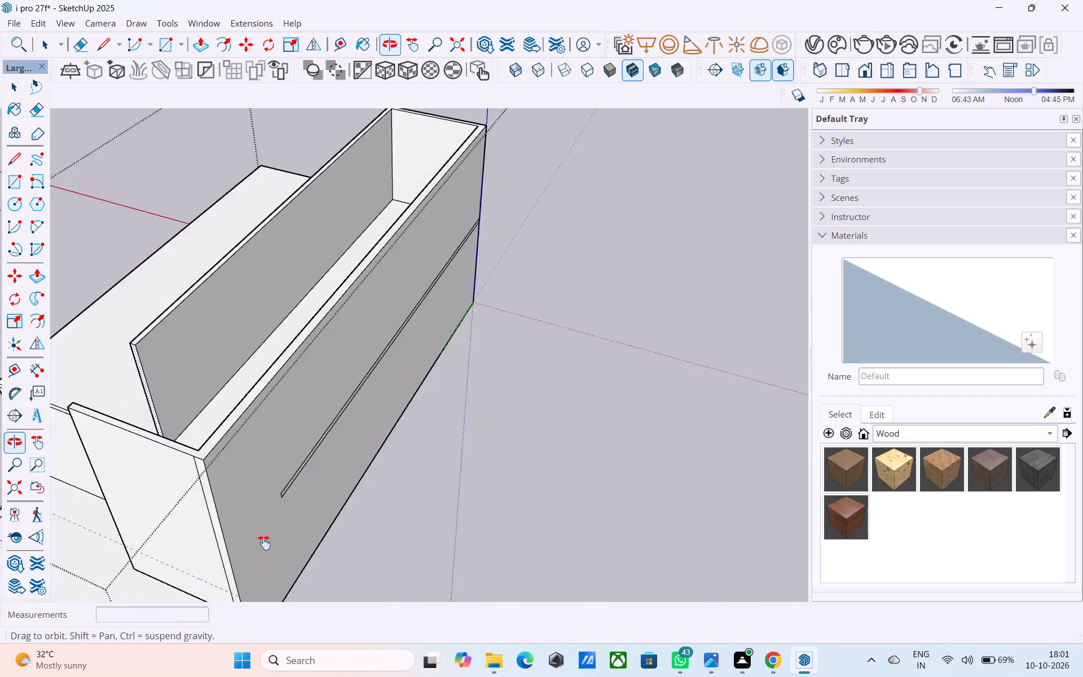
middle_drag(264, 543, 291, 603)
shift+middle_drag(297, 526, 276, 406)
scroll(325, 529, up, 1)
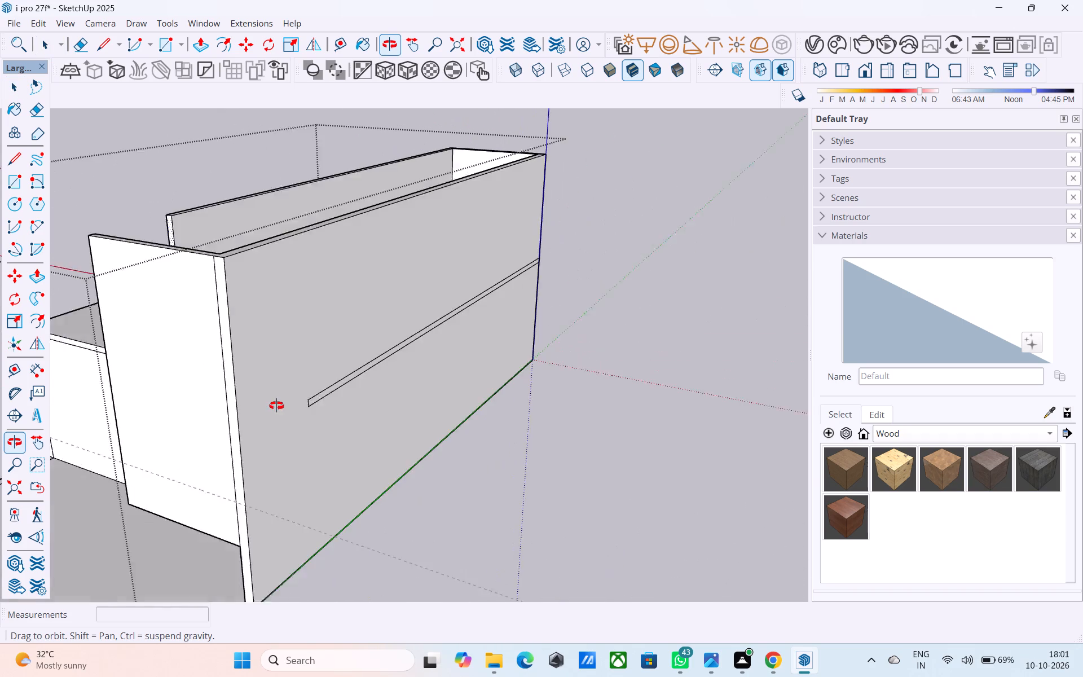
shift+middle_drag(276, 406, 271, 399)
key(e)
drag(288, 371, 290, 402)
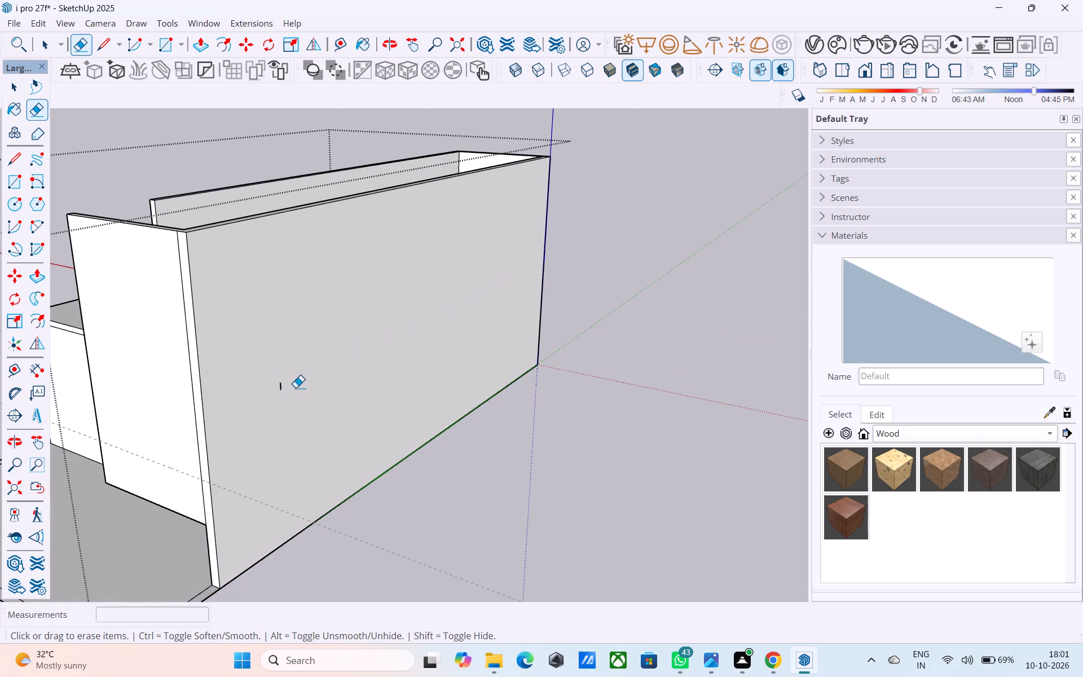
click(282, 389)
Erase the leftover slab lines crossing the outer face of the raised rear wall.
middle_drag(452, 368, 27, 391)
middle_drag(476, 346, 343, 344)
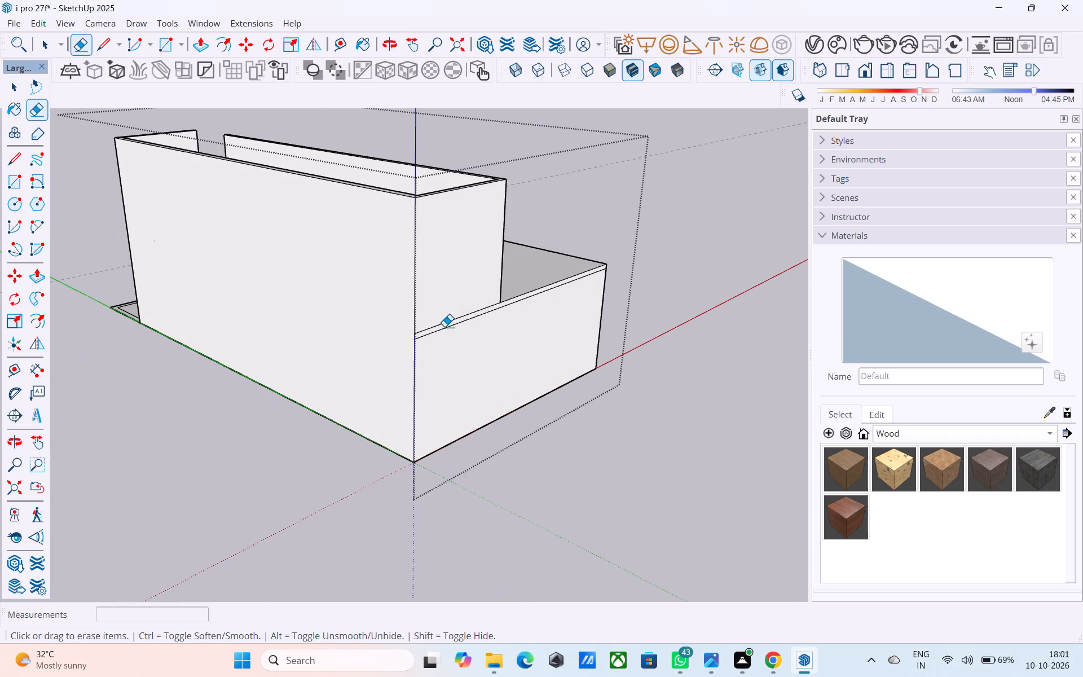
click(446, 326)
drag(450, 320, 452, 343)
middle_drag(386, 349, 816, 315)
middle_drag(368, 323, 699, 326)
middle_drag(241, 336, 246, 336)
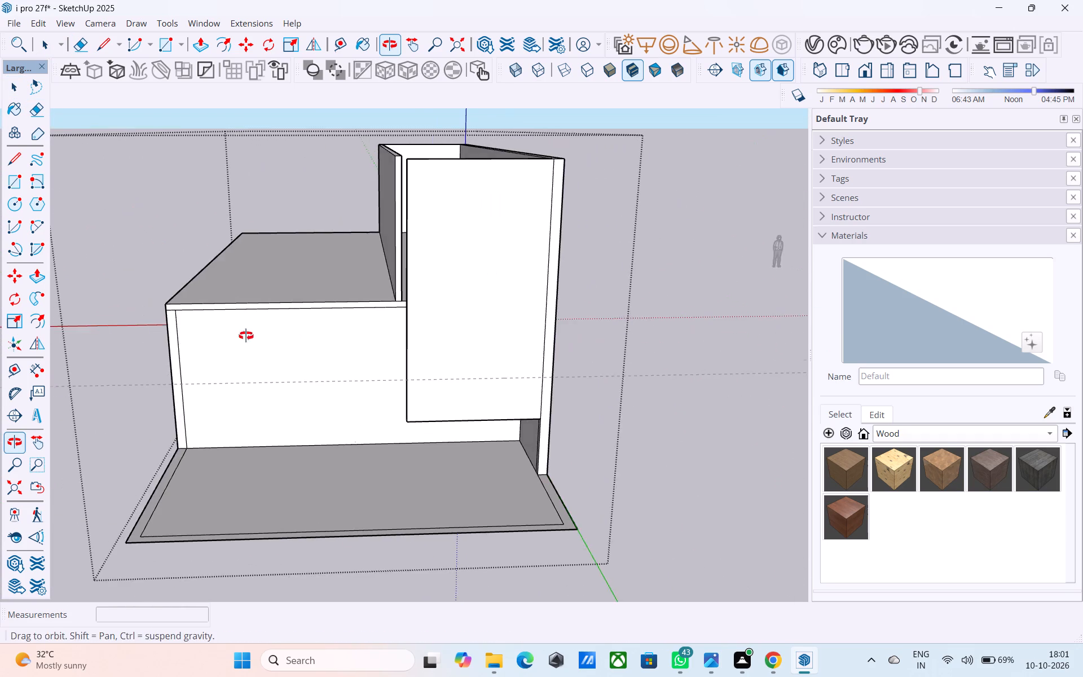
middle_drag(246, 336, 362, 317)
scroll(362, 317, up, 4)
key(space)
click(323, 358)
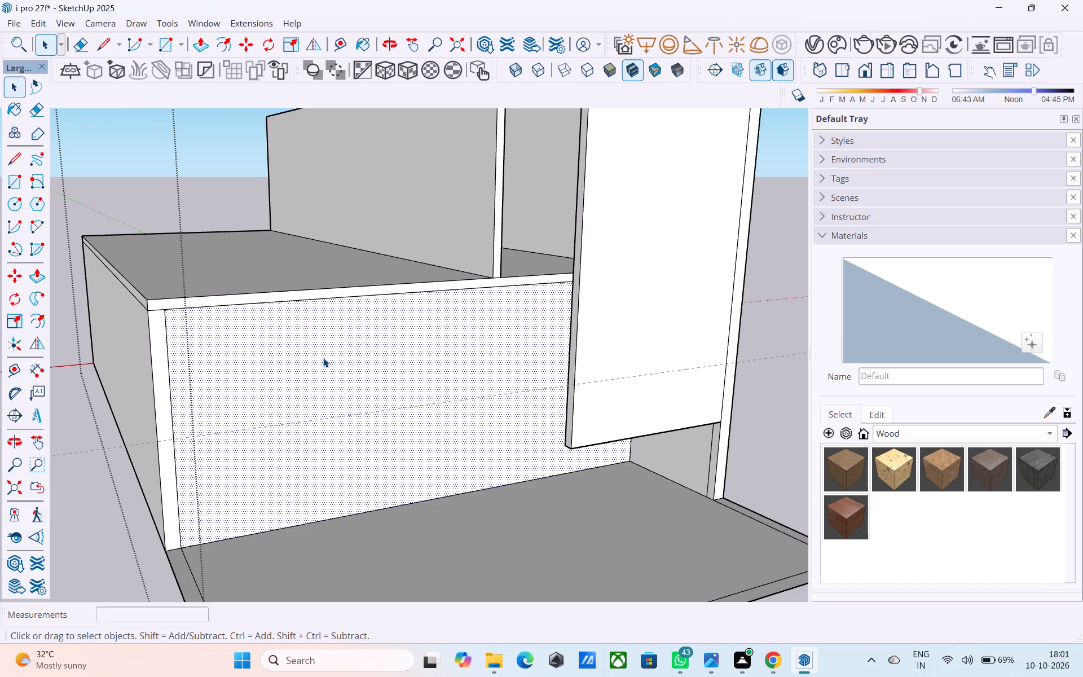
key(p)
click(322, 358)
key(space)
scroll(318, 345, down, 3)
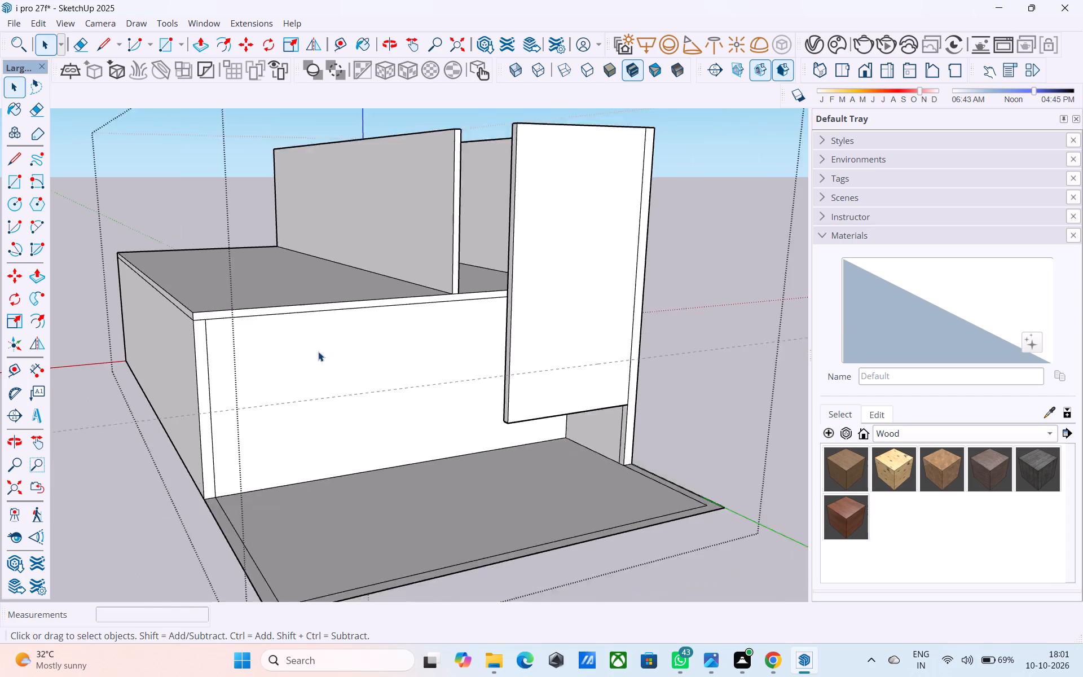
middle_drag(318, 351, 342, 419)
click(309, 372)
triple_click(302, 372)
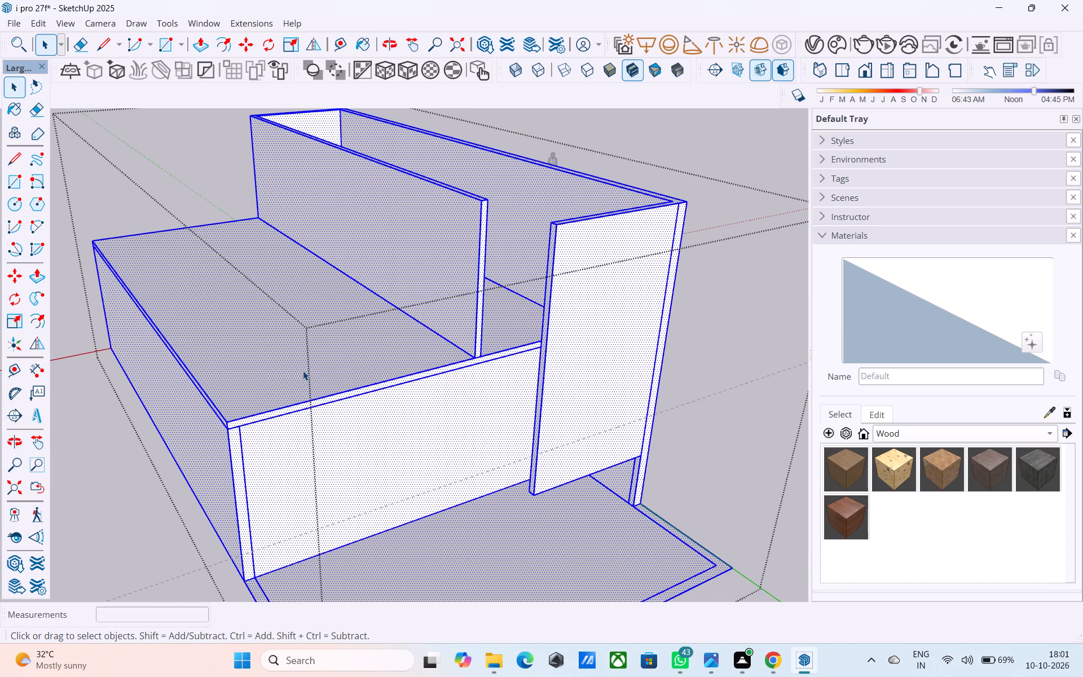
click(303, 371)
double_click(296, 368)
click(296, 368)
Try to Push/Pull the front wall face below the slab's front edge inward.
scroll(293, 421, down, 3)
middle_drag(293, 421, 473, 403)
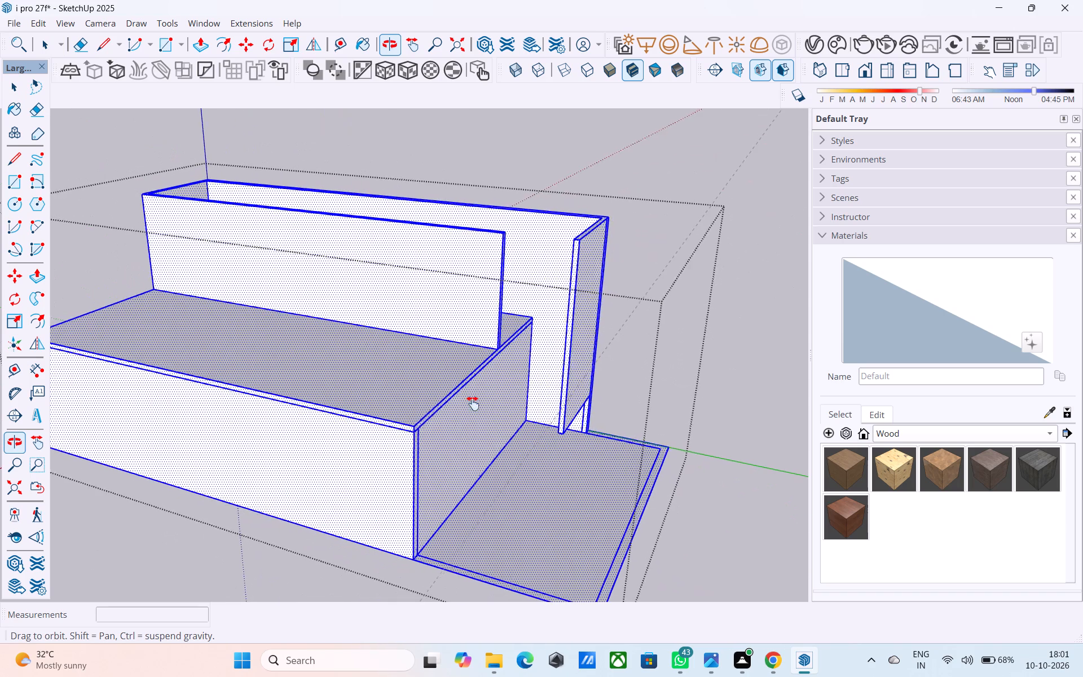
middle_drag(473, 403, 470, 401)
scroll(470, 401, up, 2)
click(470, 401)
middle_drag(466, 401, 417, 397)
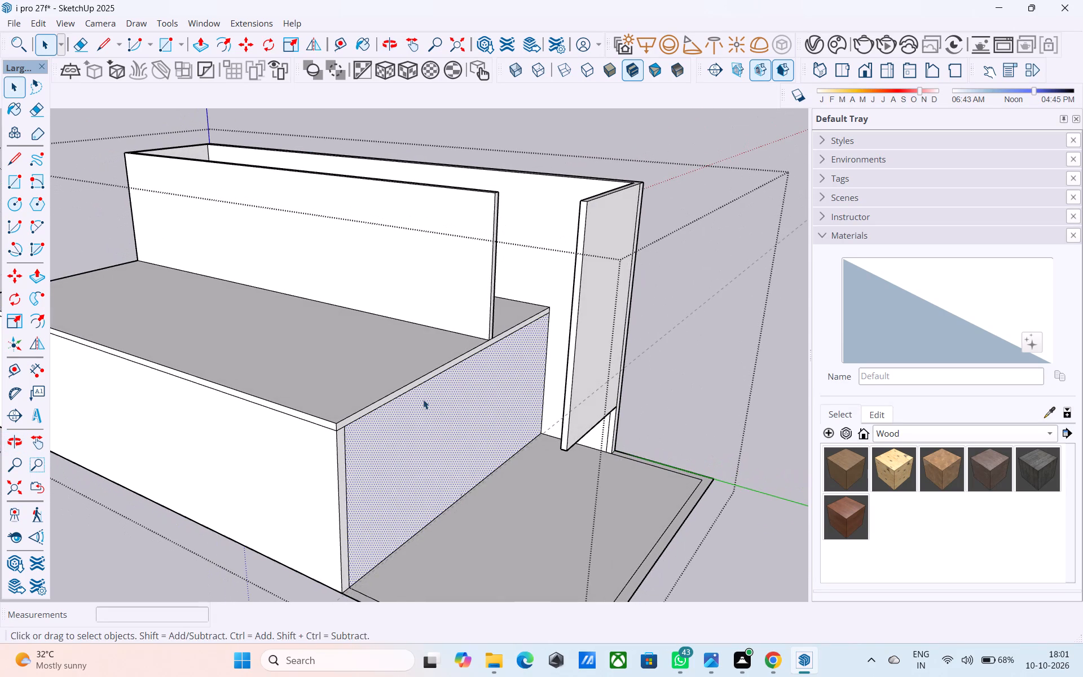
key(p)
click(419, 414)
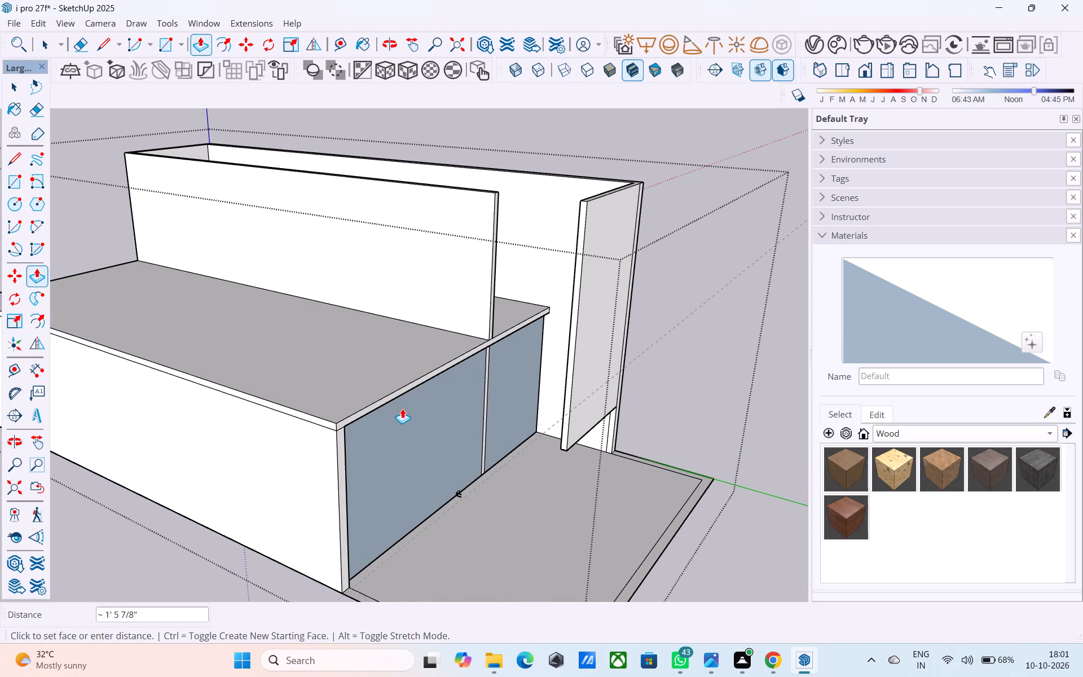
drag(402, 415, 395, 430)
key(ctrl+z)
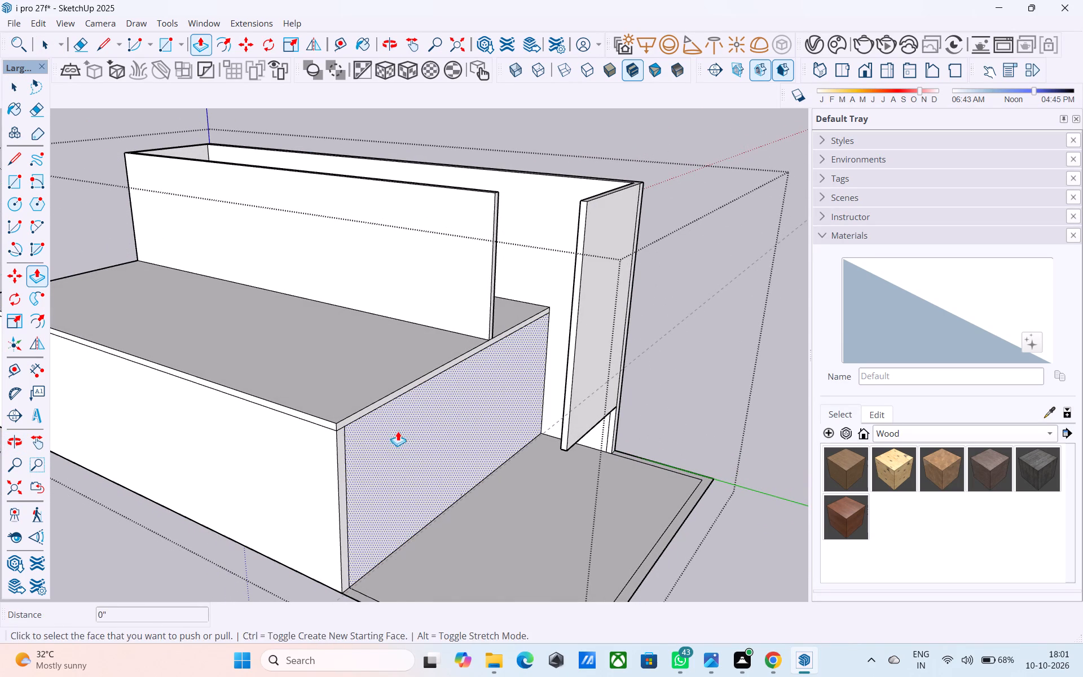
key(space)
Copy the vertical edge at the inner long wall's front end 6" along the wall's inner face.
scroll(402, 386, down, 2)
middle_drag(402, 388, 11, 482)
shift+middle_drag(270, 414, 63, 495)
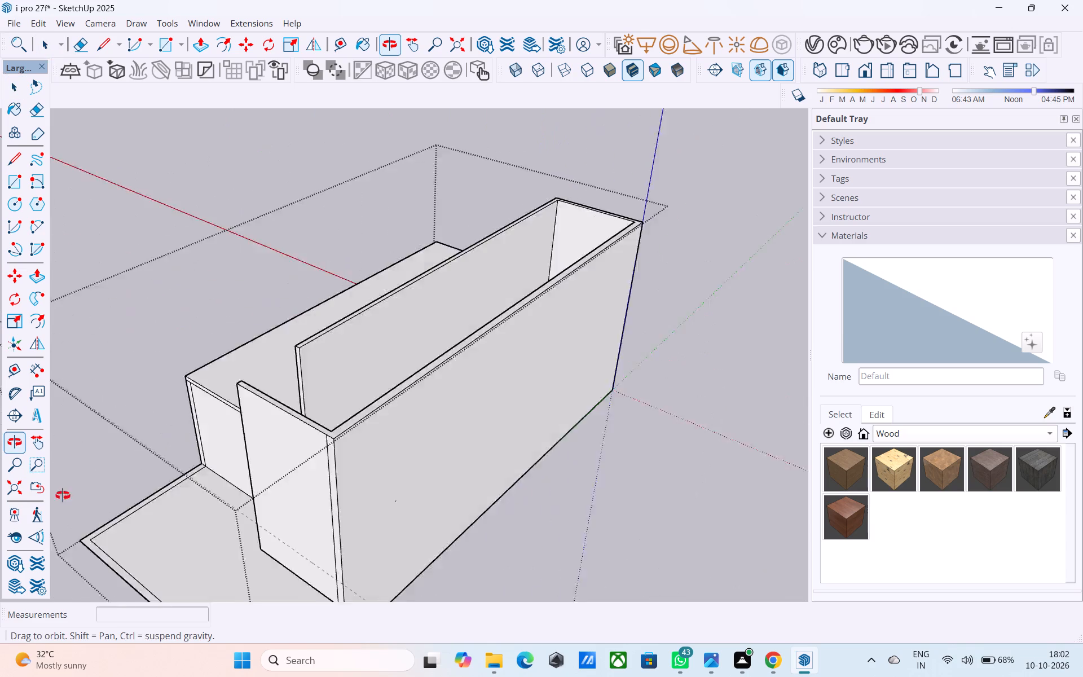
shift+middle_drag(63, 495, 36, 498)
scroll(239, 379, up, 6)
middle_drag(244, 375, 285, 443)
scroll(279, 433, up, 4)
middle_drag(246, 430, 301, 387)
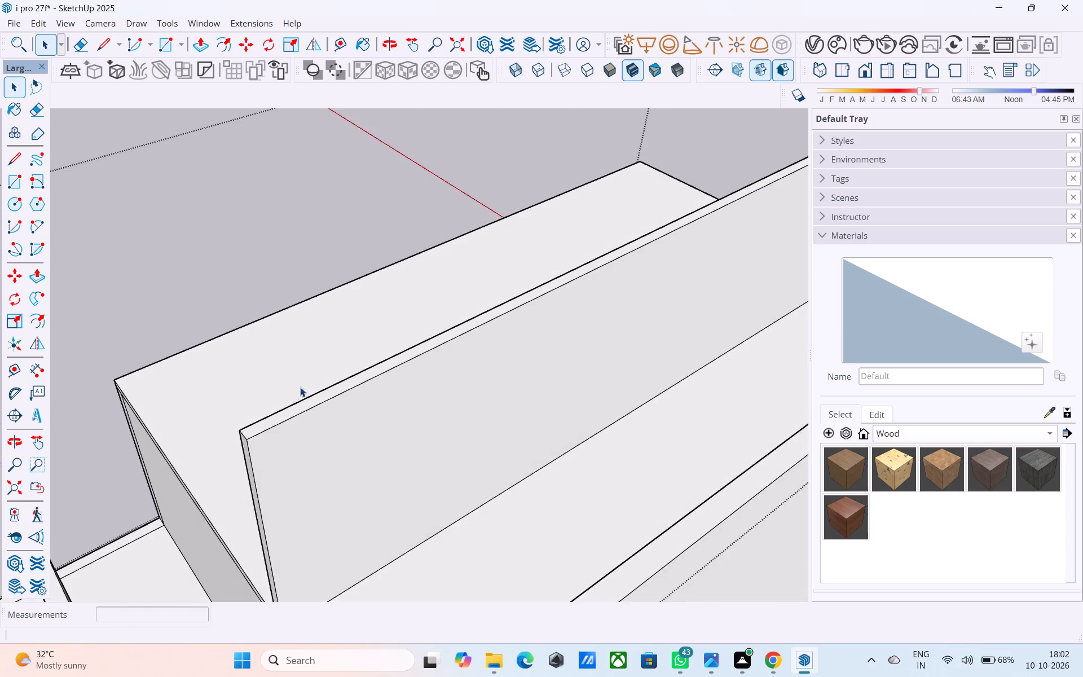
scroll(259, 427, up, 3)
click(243, 449)
key(m)
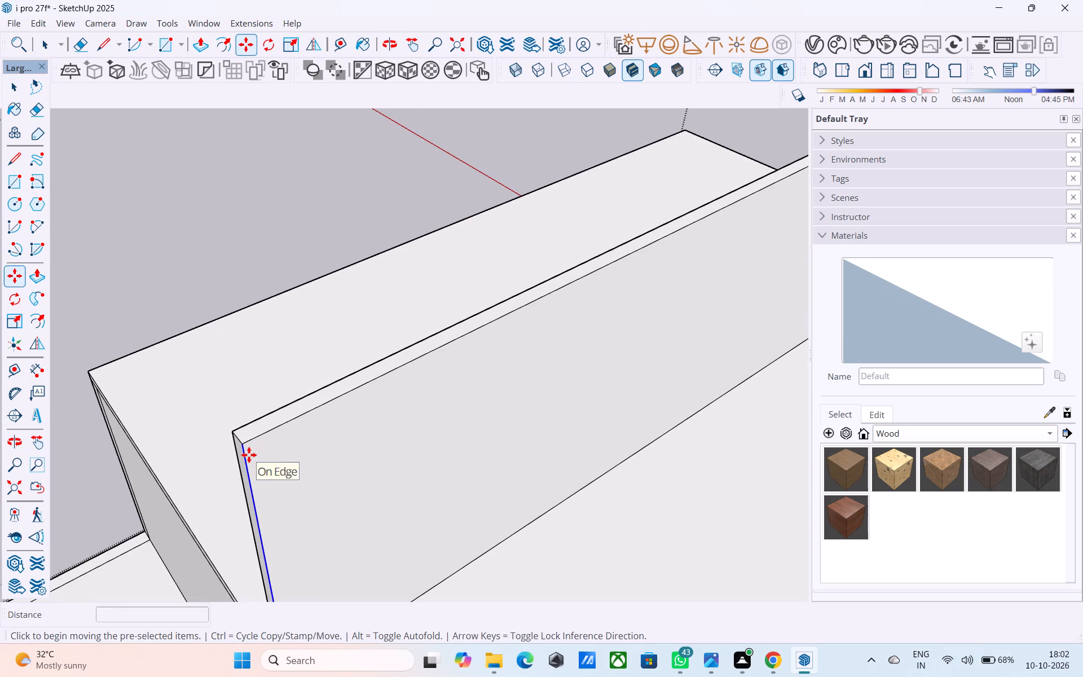
click(244, 445)
click(265, 433)
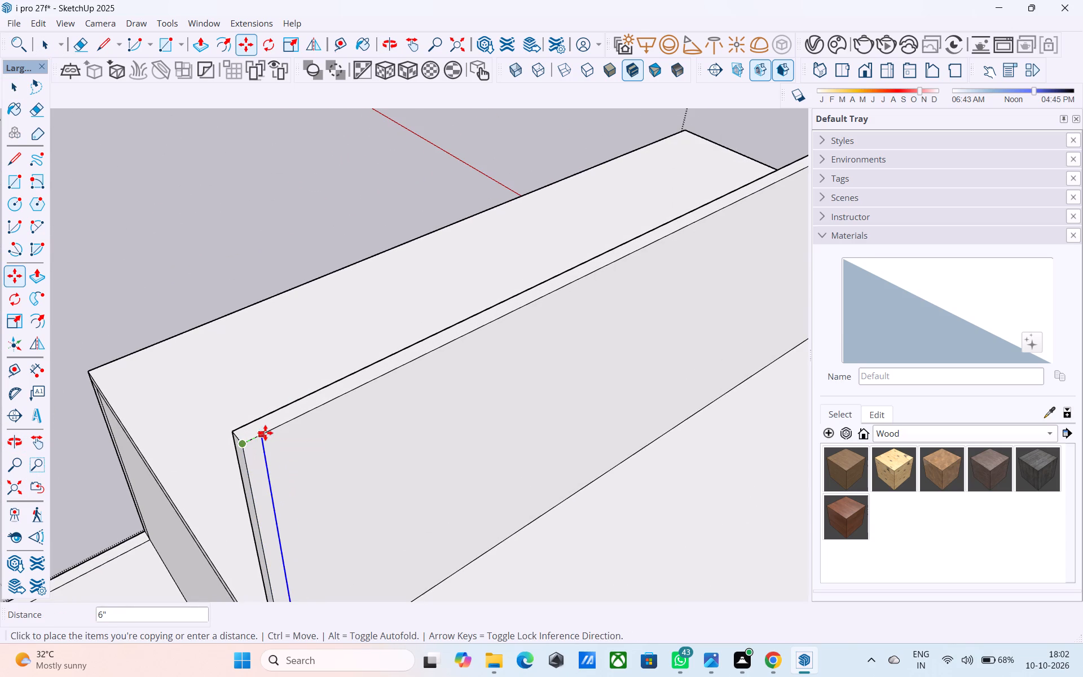
Push/Pull the 6" strip at the inner wall's front end 10' 3" across to the outer long wall, closing the upper room.
key(space)
click(258, 464)
key(p)
click(258, 464)
scroll(313, 465, up, 1)
scroll(313, 465, down, 4)
middle_drag(313, 465, 330, 461)
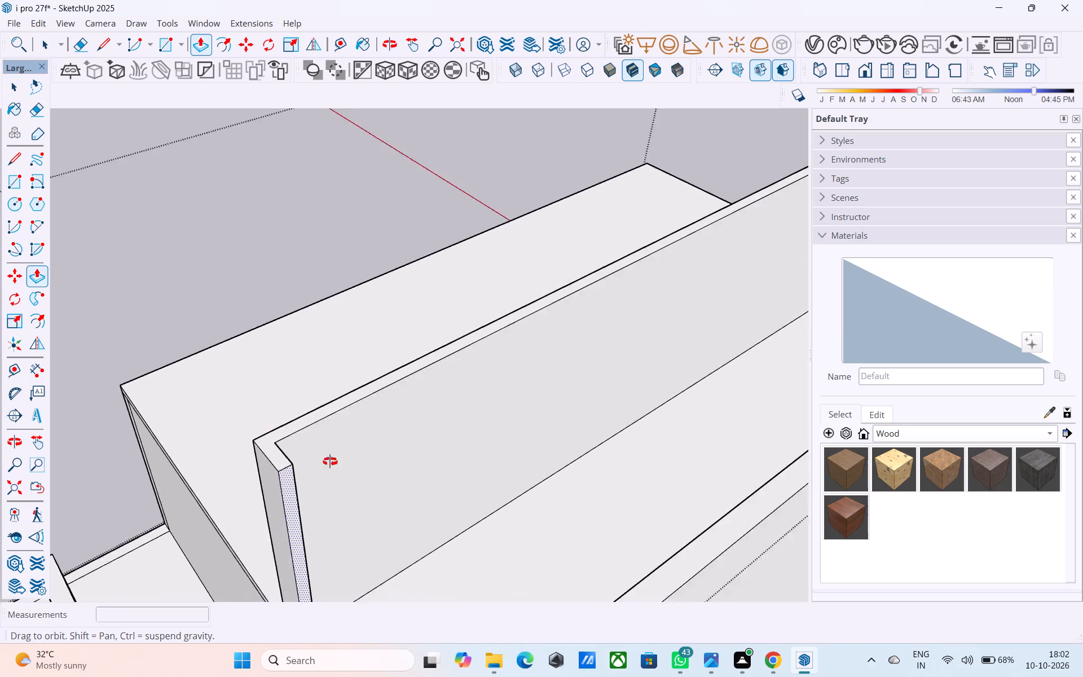
middle_drag(330, 461, 718, 439)
click(712, 433)
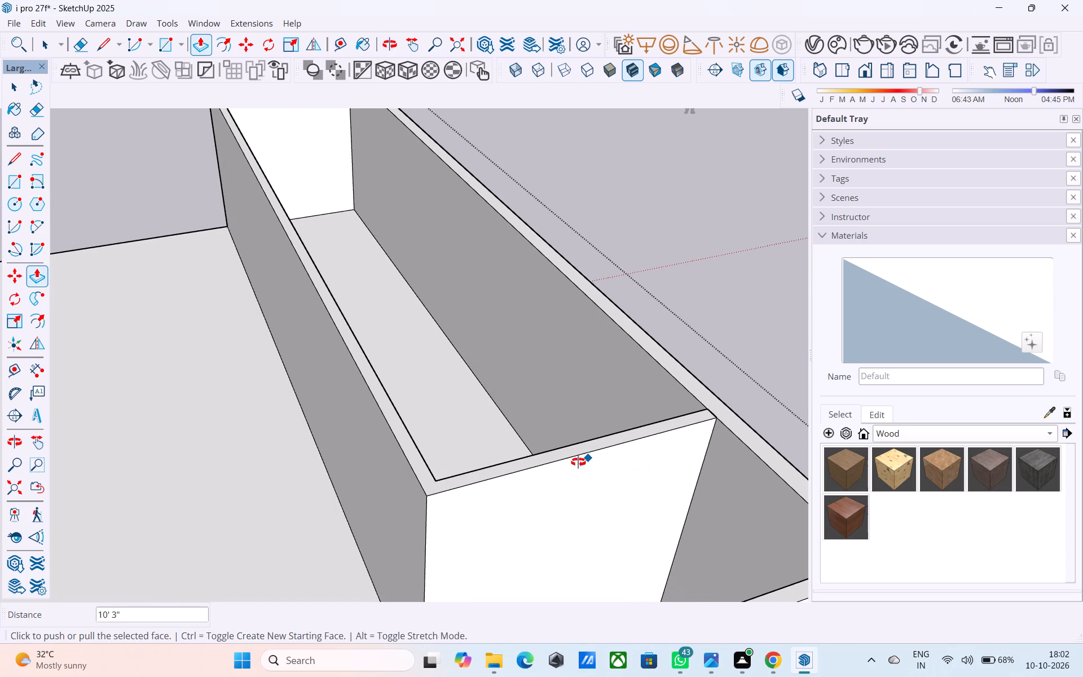
Draw a 12' vertical line from floor to wall top near the middle of the outer long wall's inner face.
middle_drag(578, 462, 844, 380)
scroll(642, 384, down, 4)
scroll(640, 385, up, 1)
scroll(638, 385, down, 6)
middle_drag(582, 406, 641, 342)
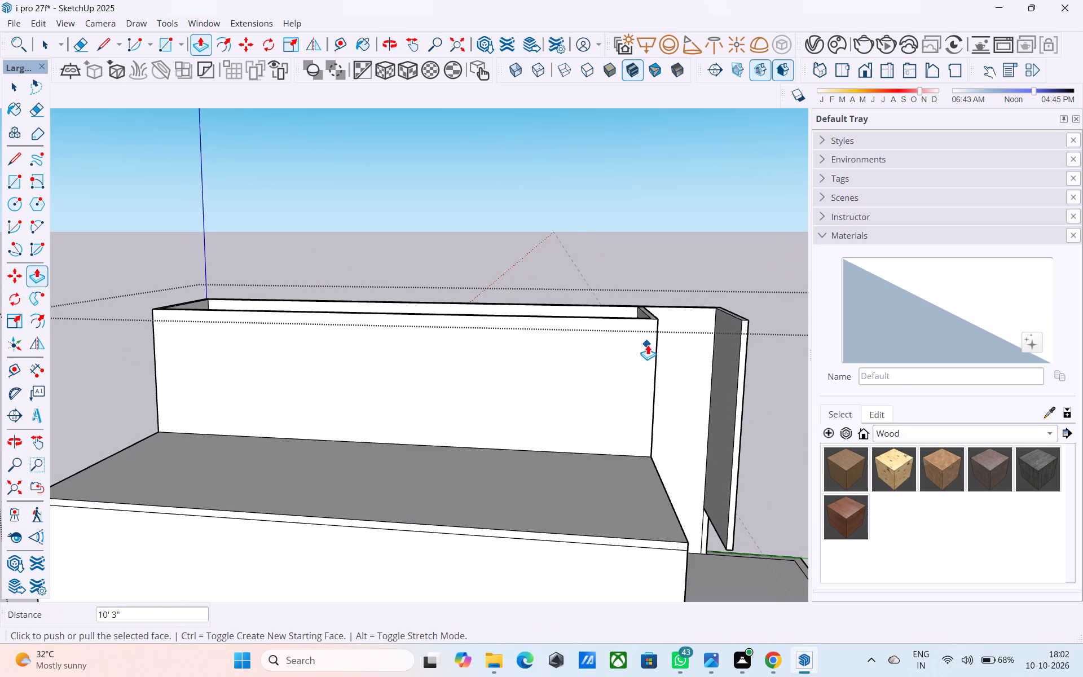
scroll(648, 345, up, 2)
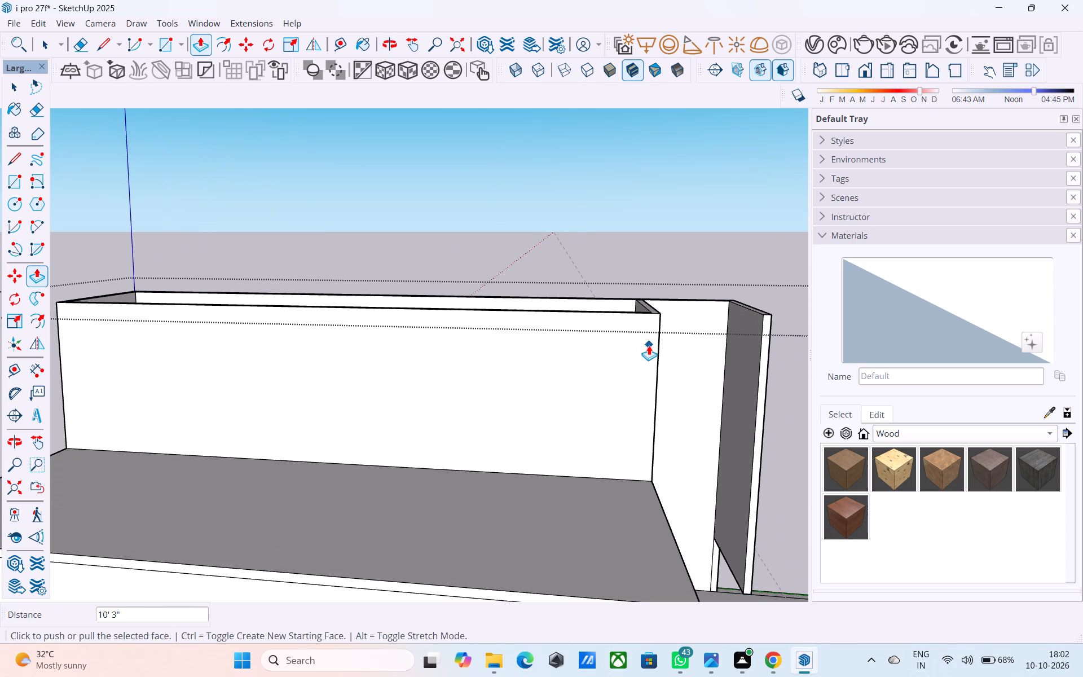
scroll(666, 362, down, 1)
middle_drag(666, 357, 650, 431)
shift+middle_drag(629, 424, 660, 566)
key(space)
scroll(436, 421, up, 3)
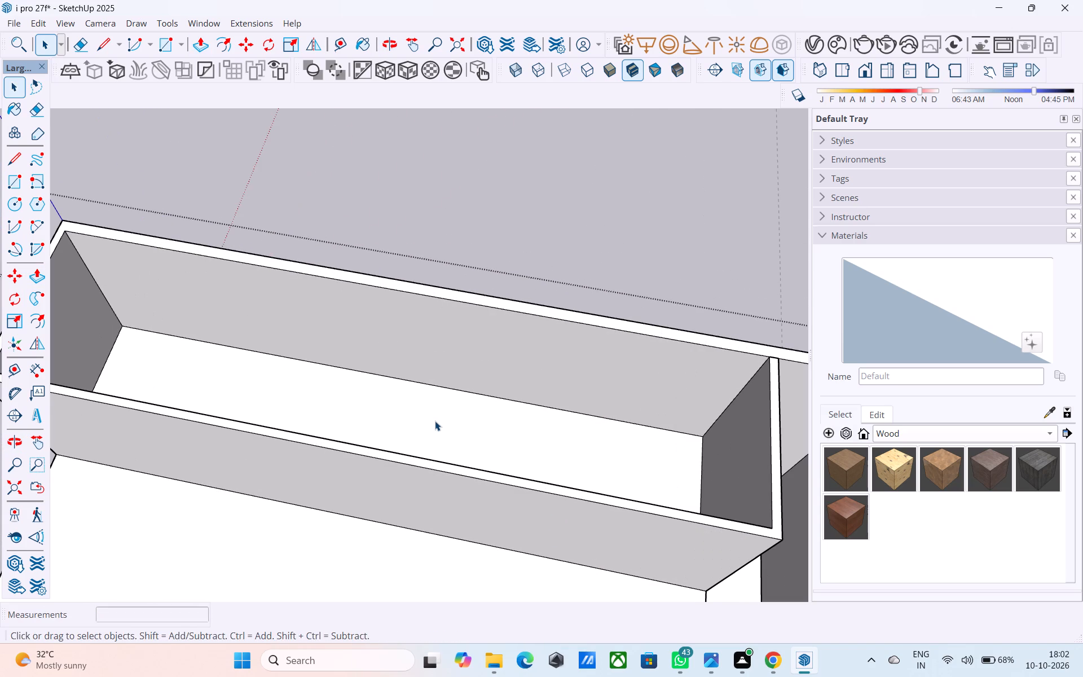
key(l)
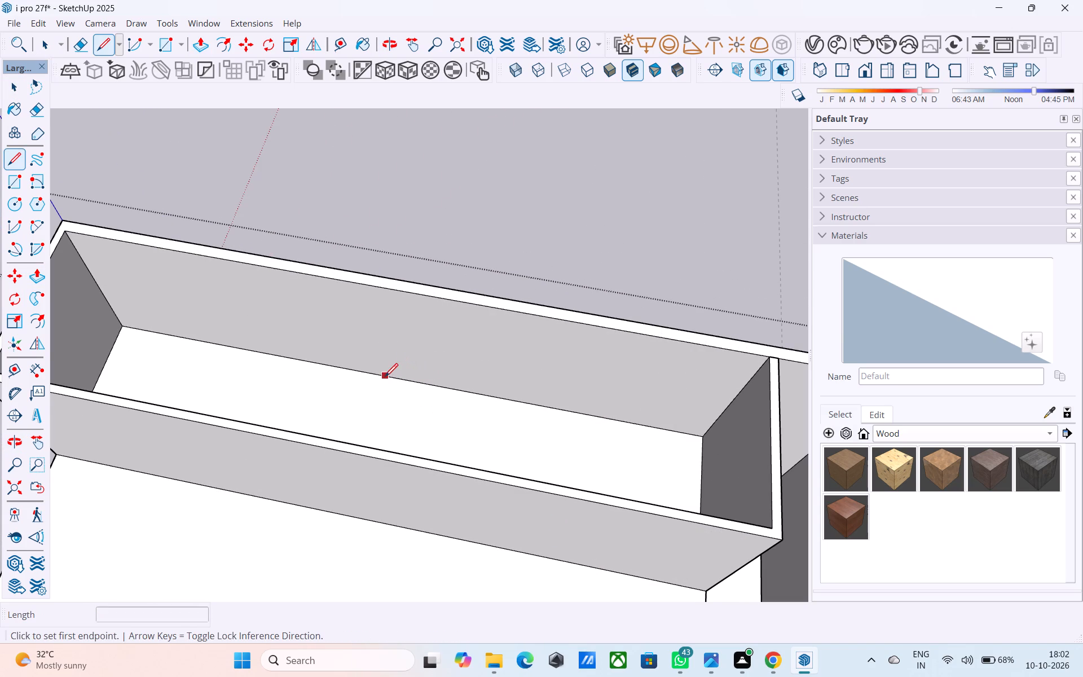
click(407, 383)
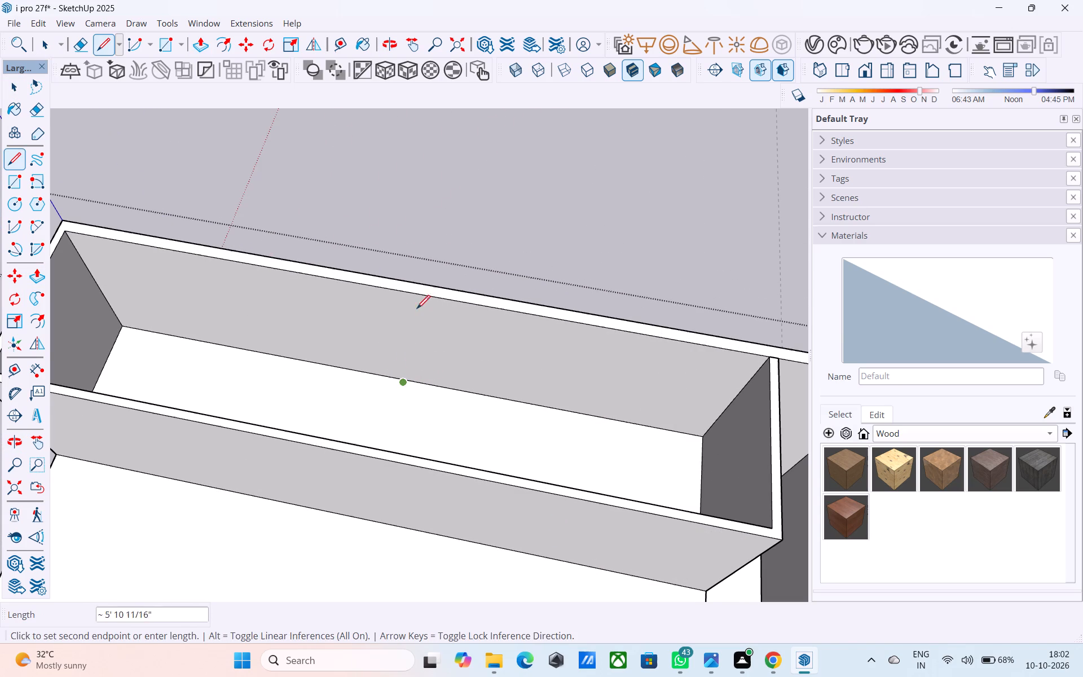
click(407, 293)
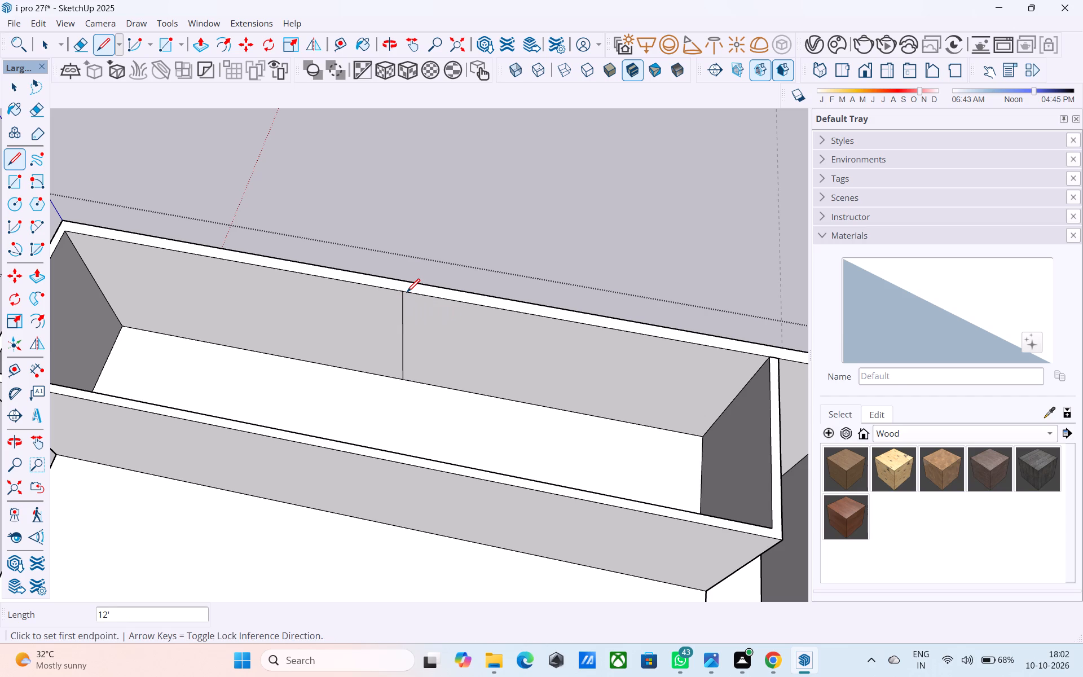
Copy the vertical edge at the upper room's rear inner corner 16' along the outer long wall's inner face.
shift+middle_drag(396, 370, 486, 305)
key(space)
click(432, 298)
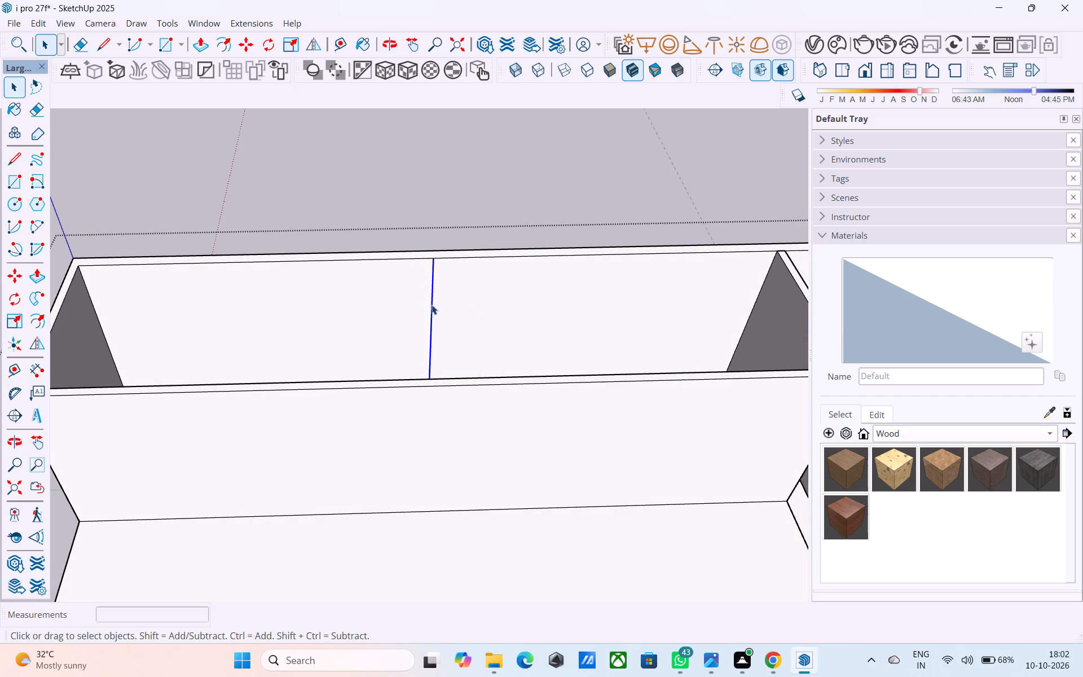
middle_drag(431, 305, 554, 352)
scroll(319, 356, up, 3)
click(179, 348)
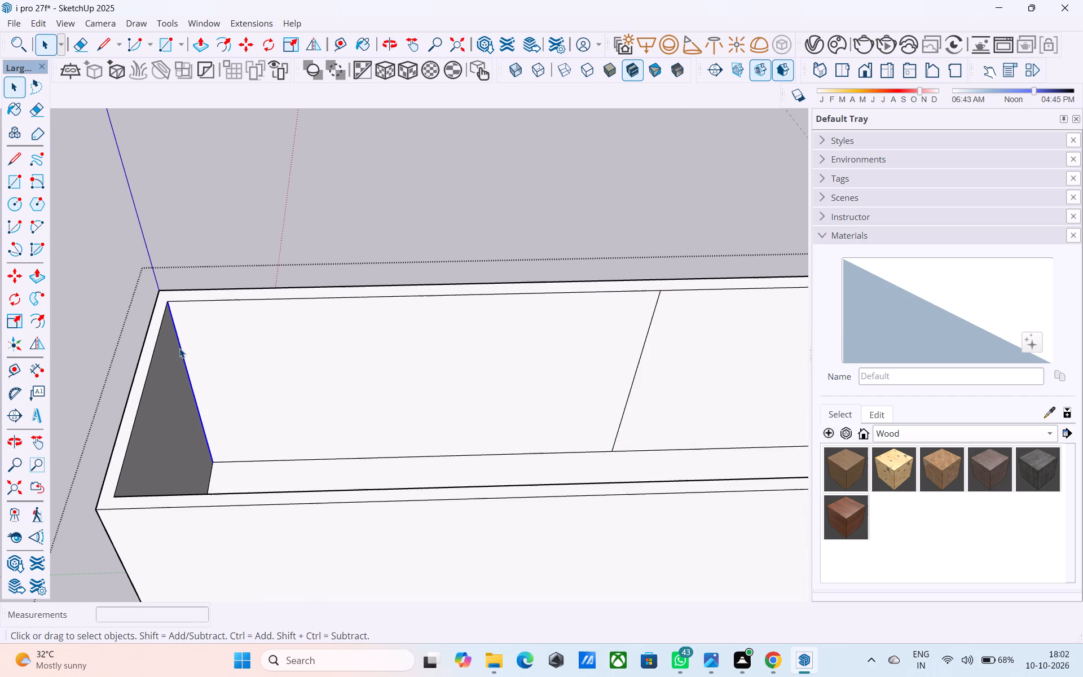
key(m)
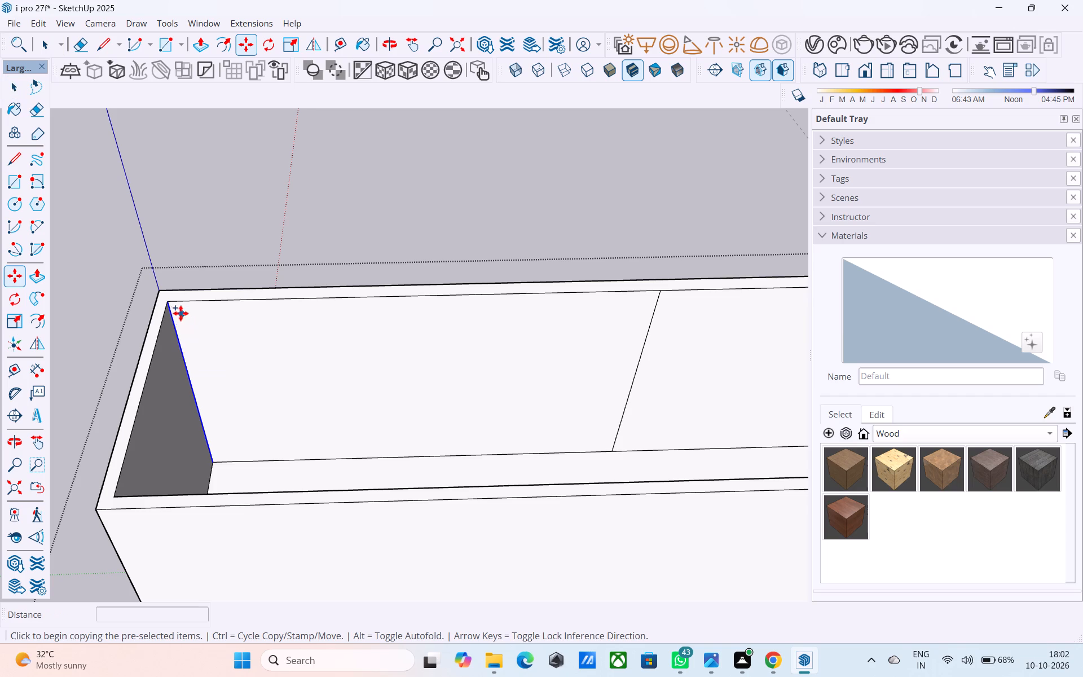
click(172, 306)
text(16')
key(Return)
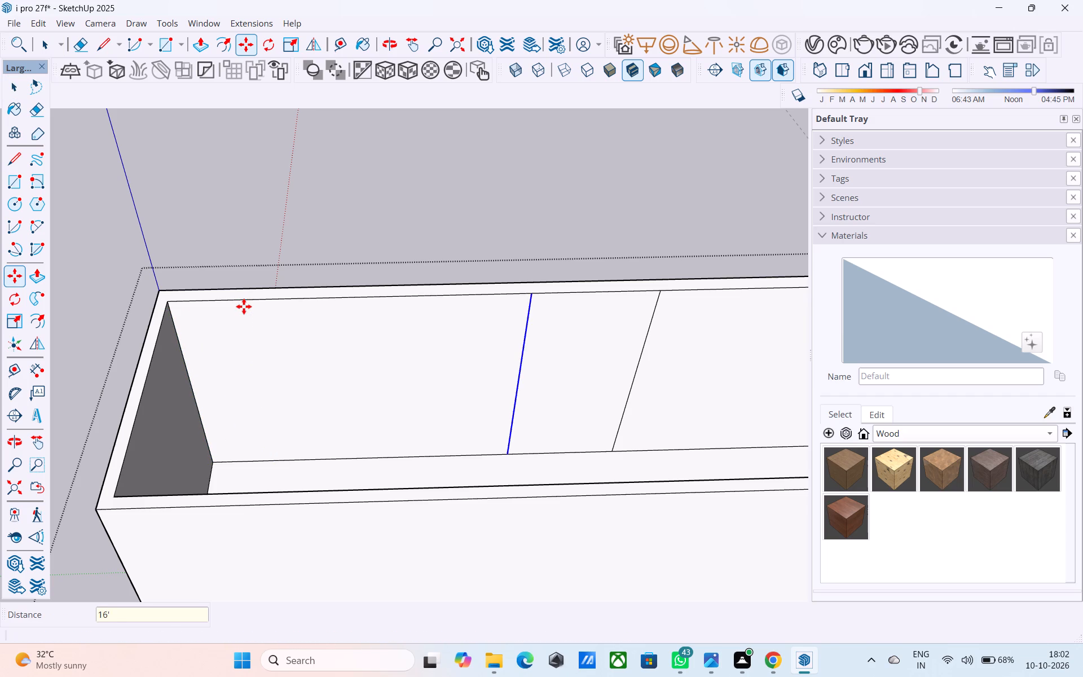
Change the copied vertical edge's distance from the rear corner to 14'.
middle_drag(467, 418, 510, 430)
text(14')
key(Return)
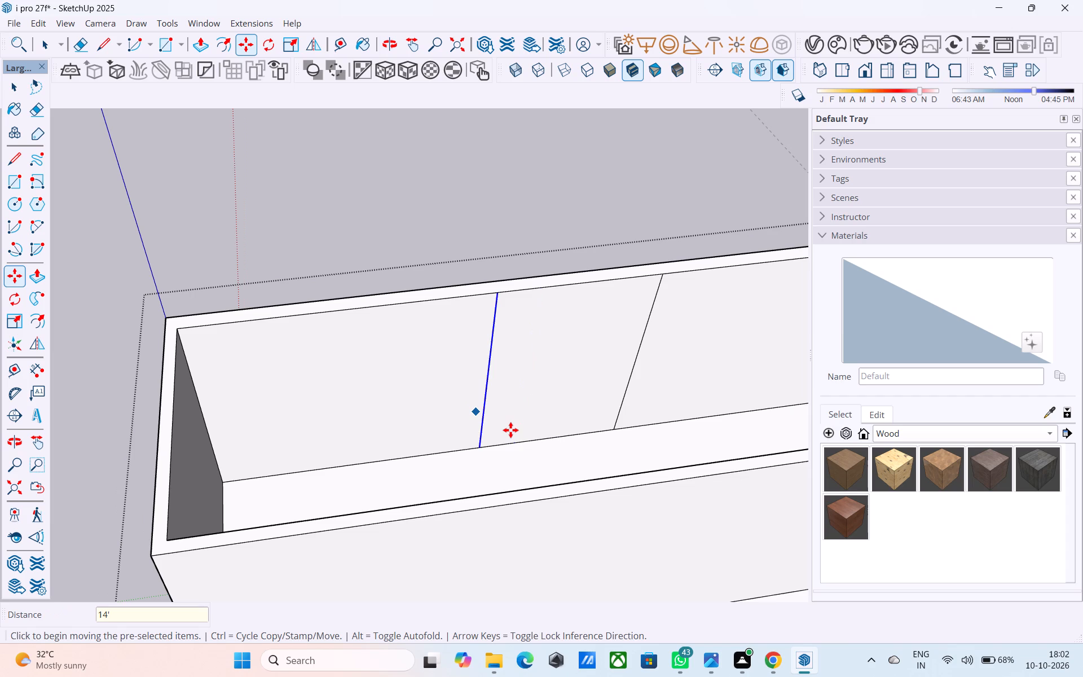
Copy the 14' vertical edge another 6" along the outer long wall toward the front.
key(space)
key(m)
click(499, 292)
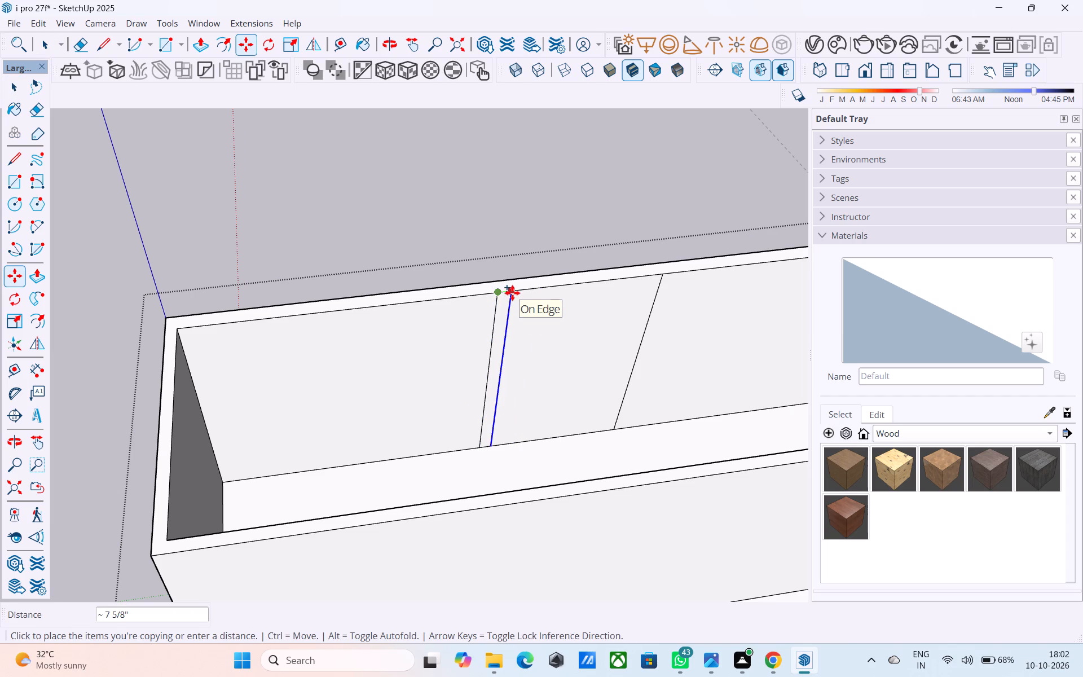
text(6")
key(Return)
key(space)
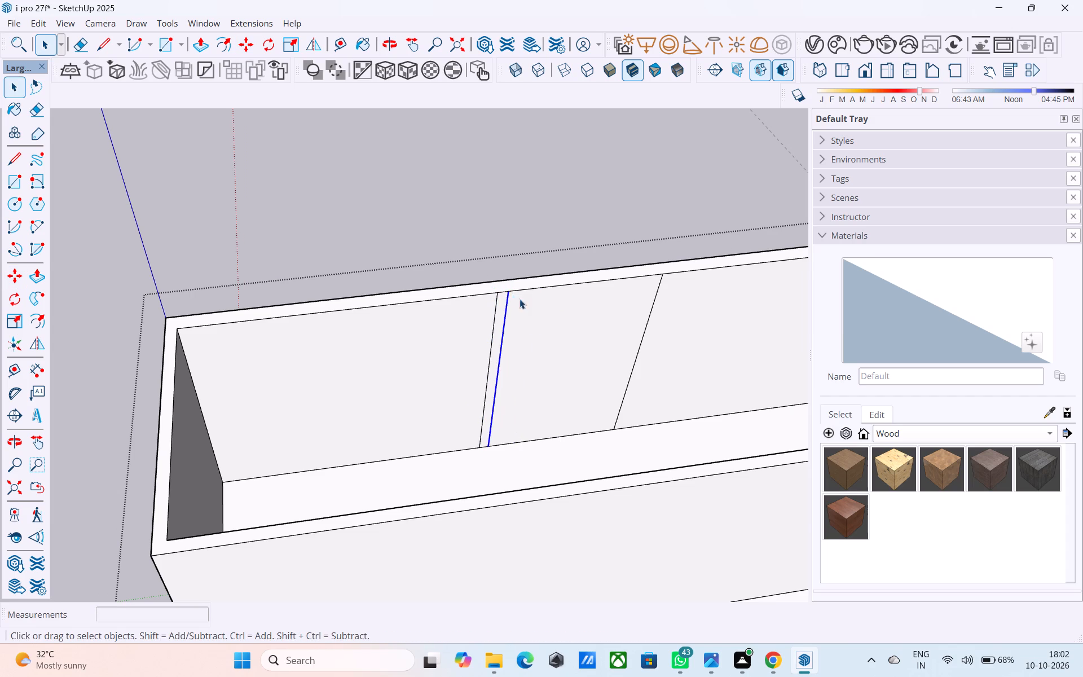
Push/Pull the 6" strip on the outer long wall 10' 3" across the upper floor to the opposite wall as a partition.
scroll(514, 306, up, 2)
click(495, 313)
key(p)
click(497, 311)
scroll(501, 343, down, 3)
middle_drag(501, 345, 707, 395)
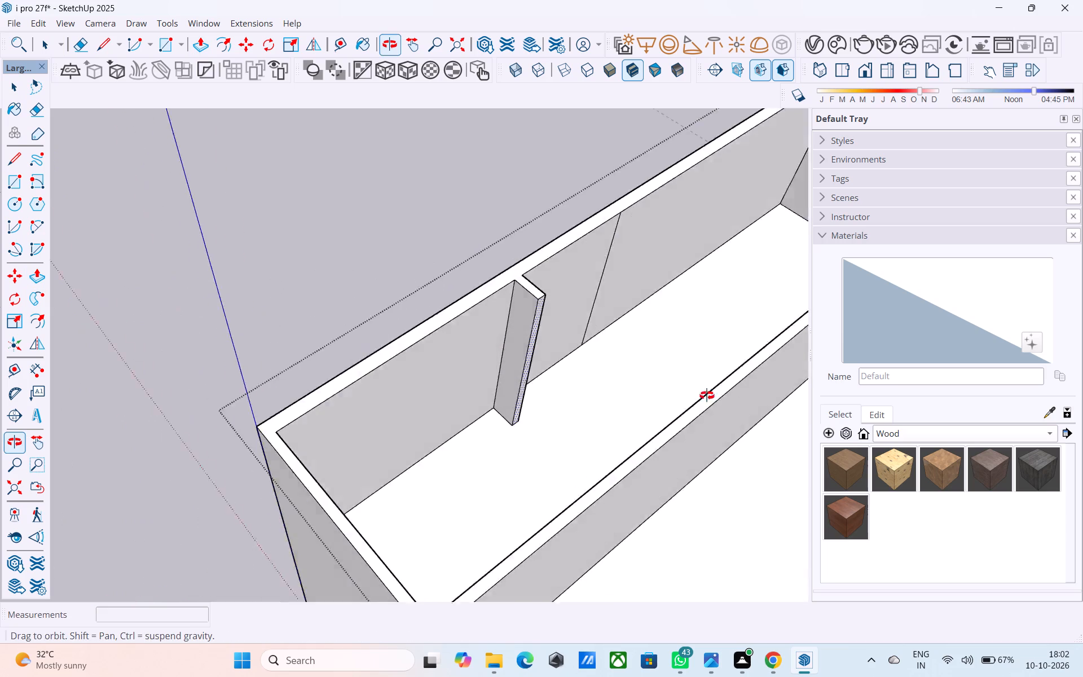
middle_drag(707, 395, 803, 414)
click(721, 372)
Copy the new partition's front vertical edge 14' along the outer long wall's inner face toward the front.
middle_drag(717, 371, 419, 311)
scroll(407, 297, down, 6)
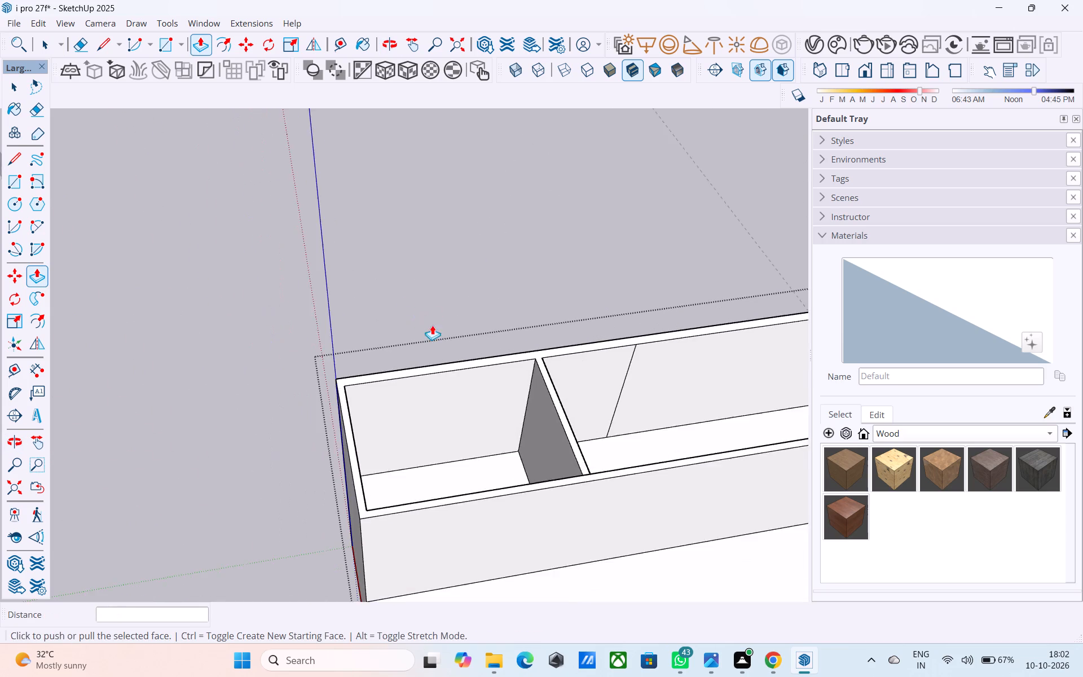
scroll(432, 325, down, 2)
middle_drag(628, 415, 429, 461)
scroll(385, 419, up, 6)
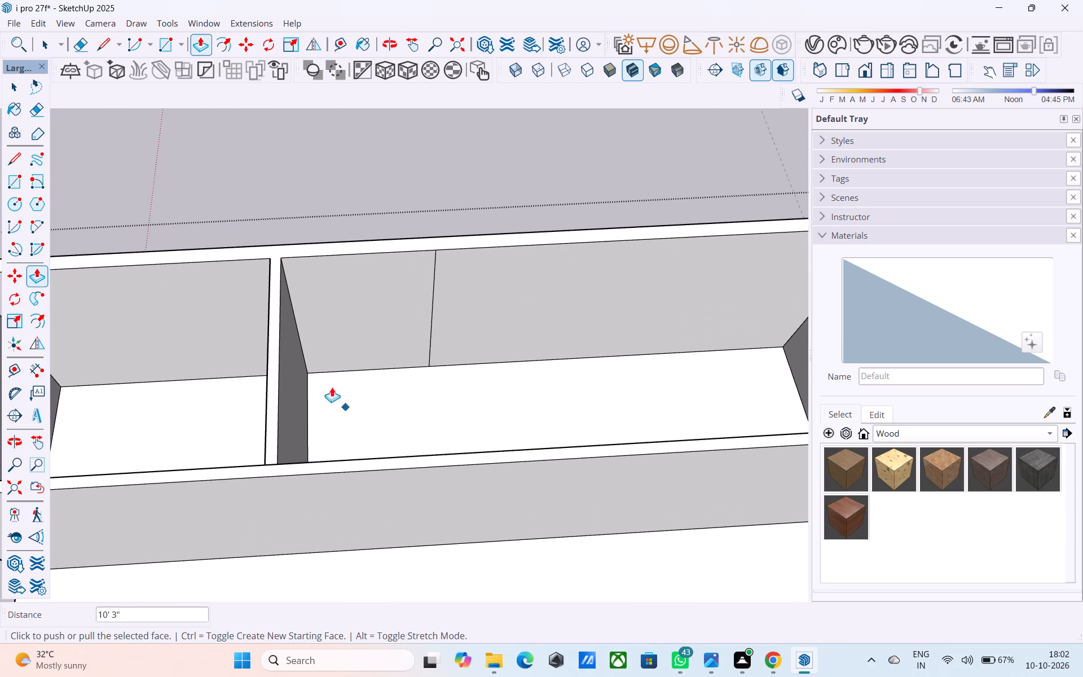
key(space)
click(292, 311)
key(m)
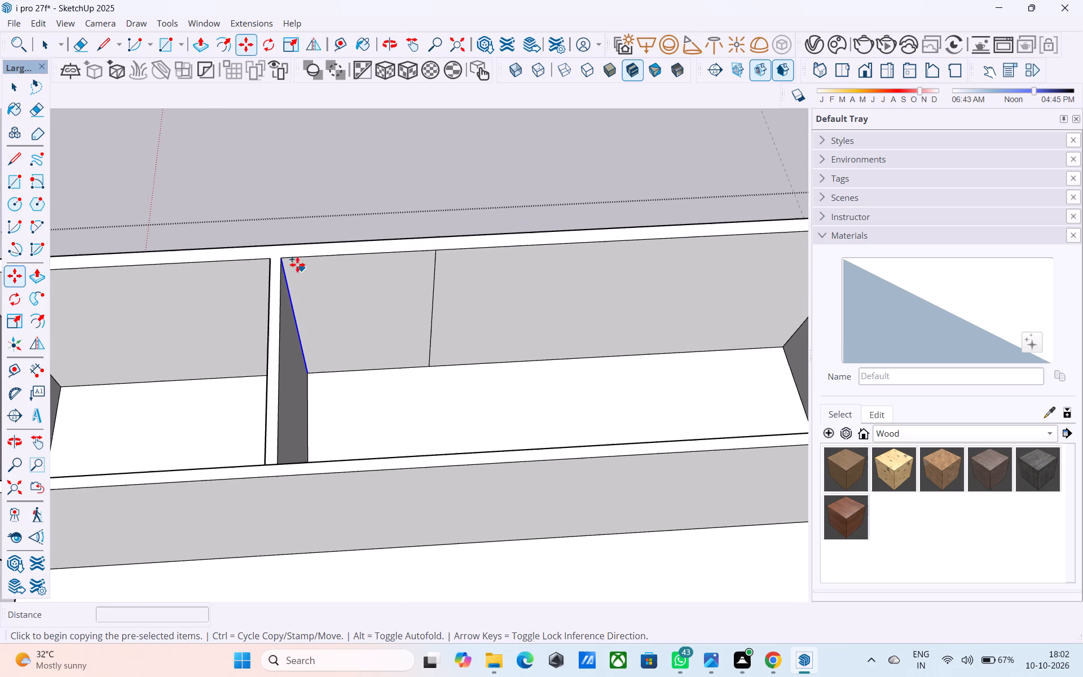
click(287, 258)
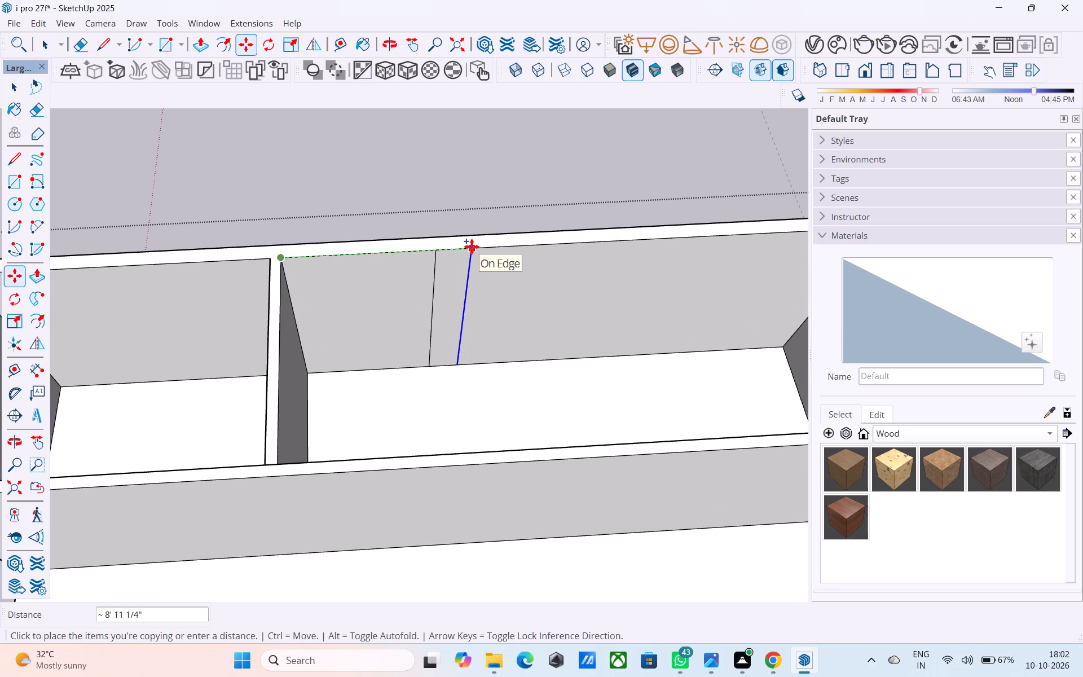
text(14')
key(Return)
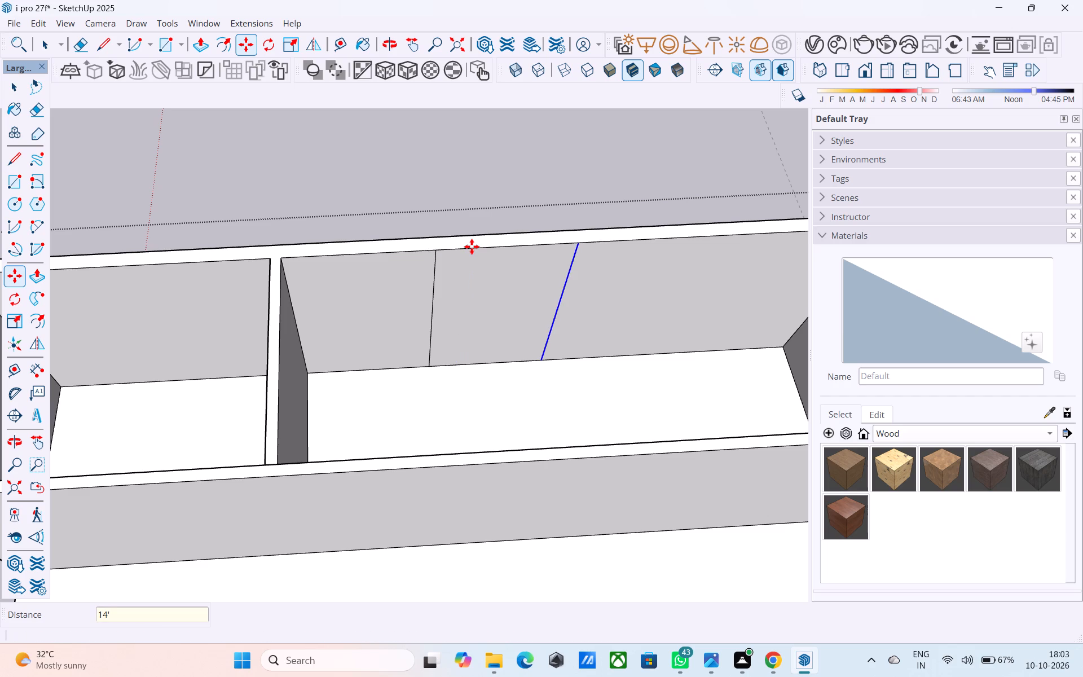
Copy the 14' vertical edge another 6" along the outer long wall toward the front.
key(space)
key(m)
click(576, 242)
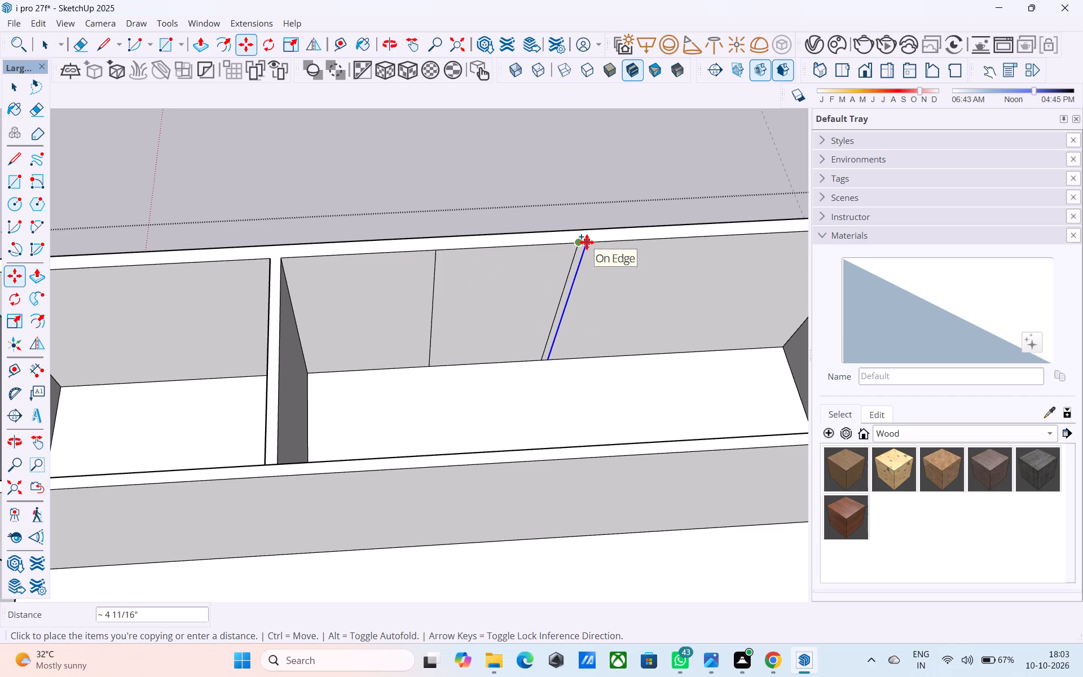
text(6")
key(Return)
key(space)
Push/Pull the second 6" strip 10' 3" across to the opposite wall as another partition.
scroll(590, 272, up, 3)
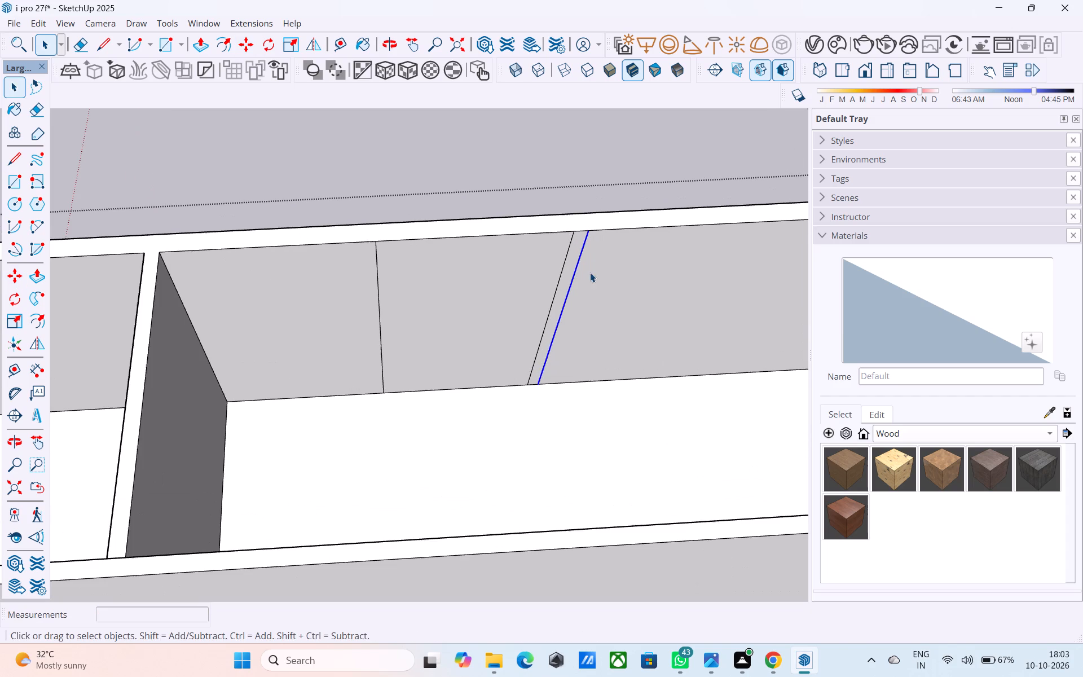
click(568, 260)
click(570, 261)
key(p)
click(571, 262)
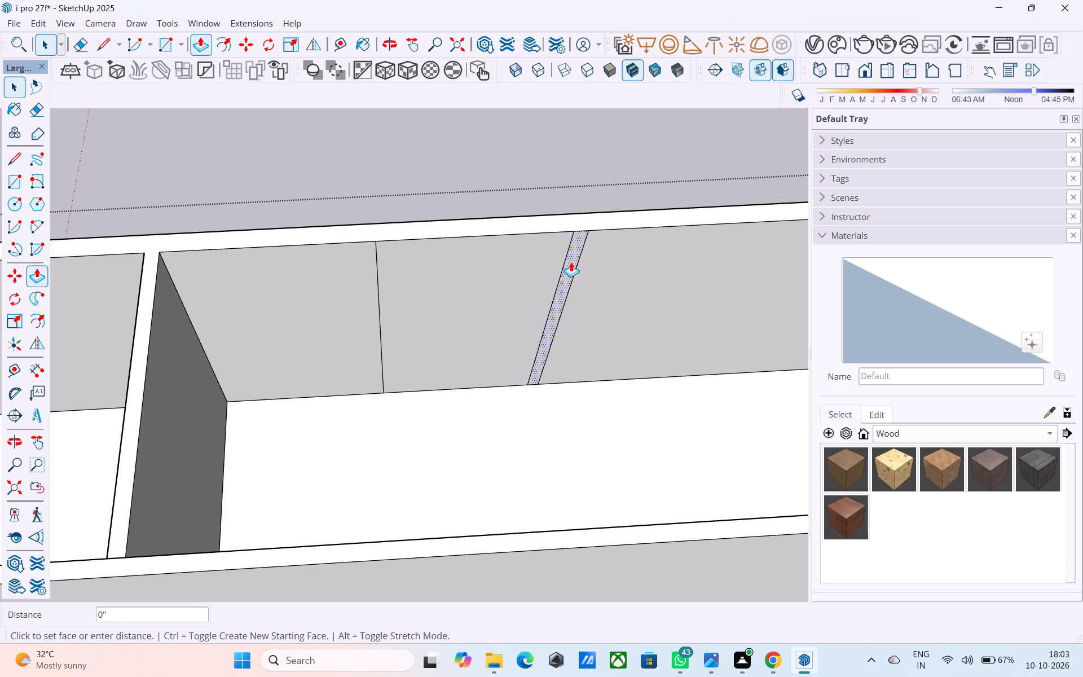
scroll(583, 297, down, 4)
middle_drag(583, 300, 849, 360)
click(736, 323)
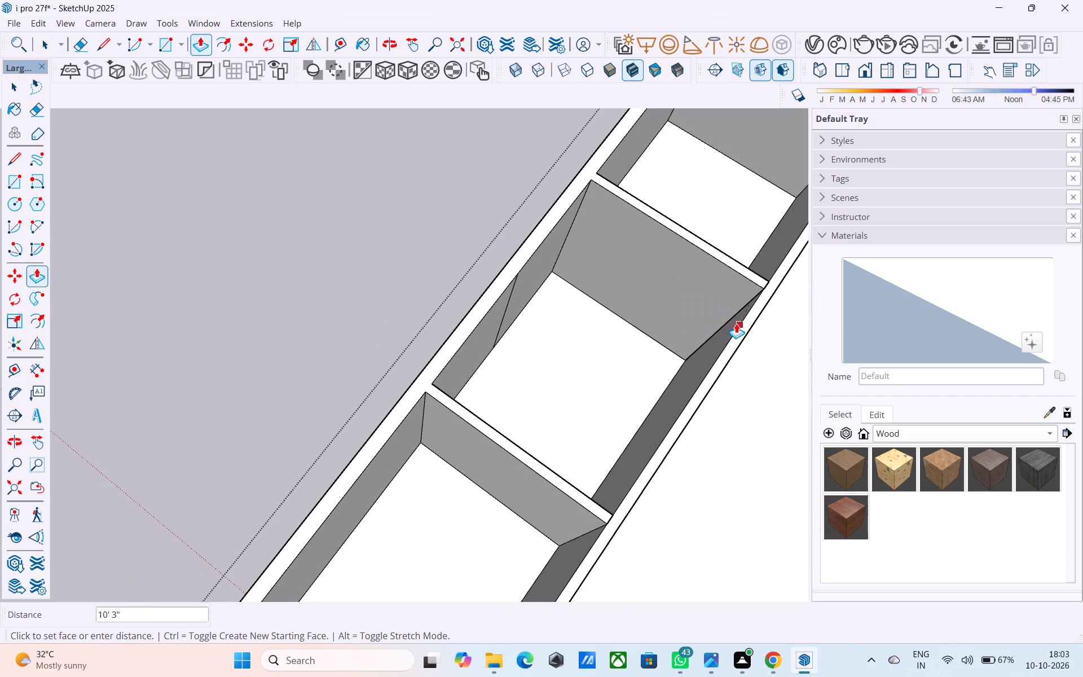
Examine the partitioned upper floor and the house from the long side and the front end.
middle_drag(686, 311, 341, 258)
scroll(332, 251, up, 1)
scroll(333, 253, down, 5)
middle_drag(377, 355, 424, 258)
scroll(390, 265, down, 3)
middle_drag(391, 391, 451, 233)
middle_drag(495, 274, 236, 333)
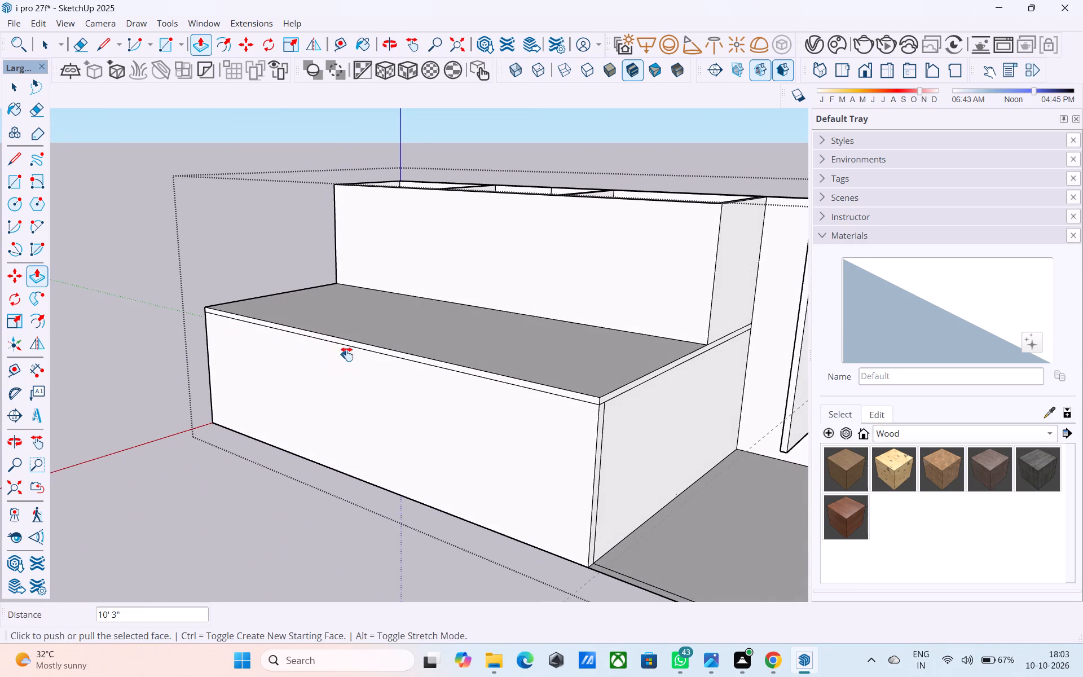
shift+middle_drag(347, 355, 326, 418)
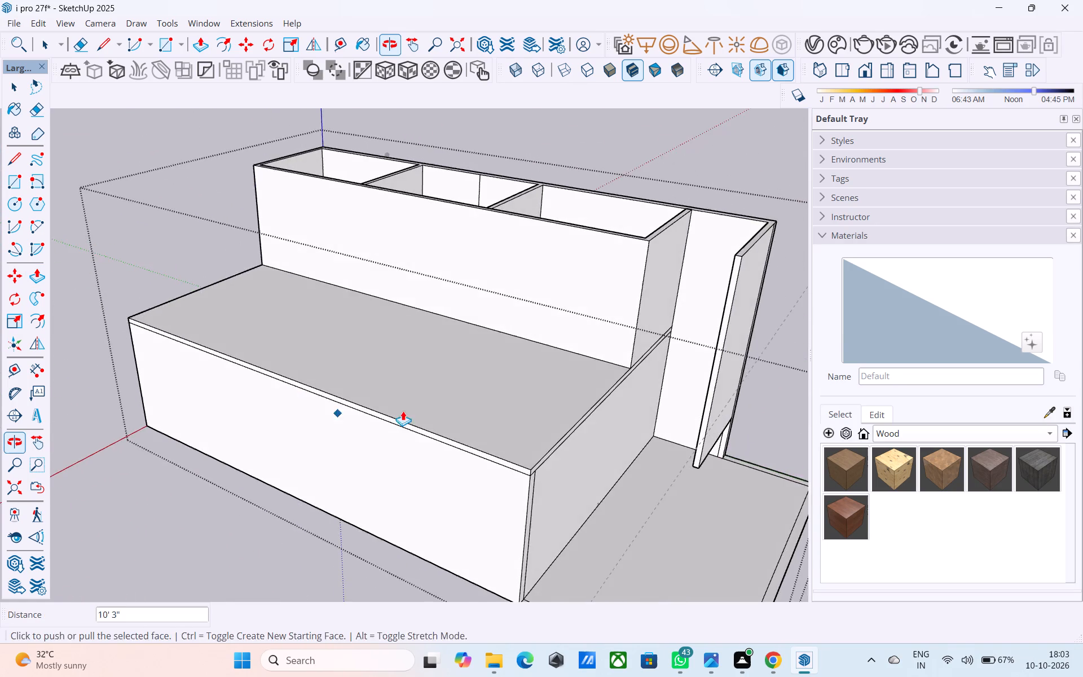
shift+middle_drag(500, 420, 201, 386)
shift+middle_drag(541, 348, 506, 335)
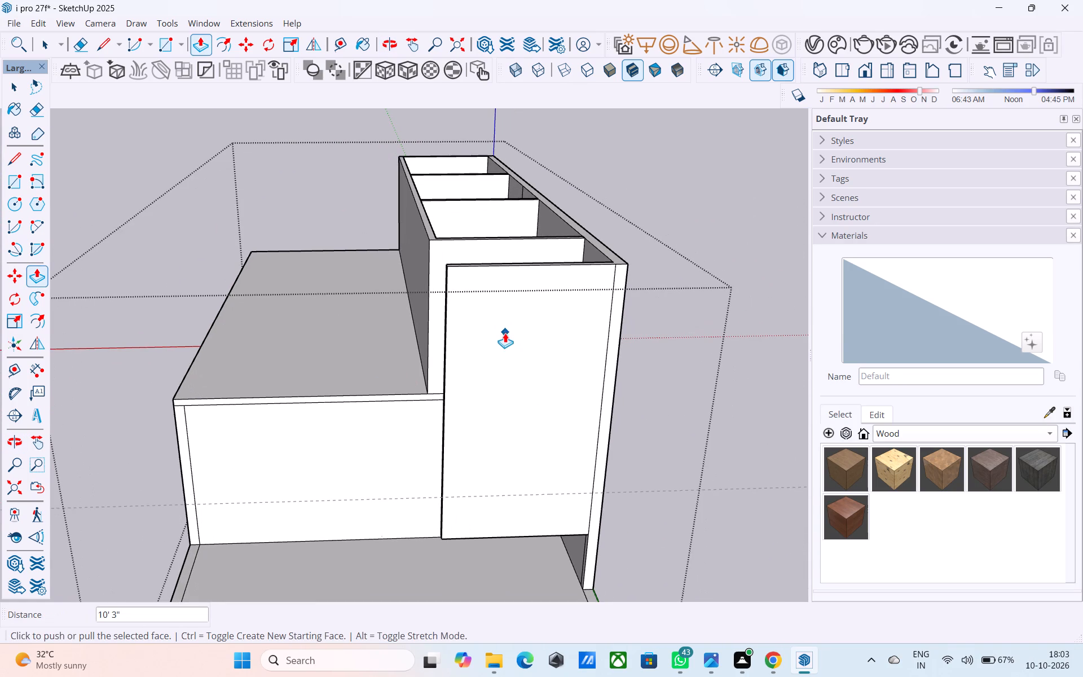
Save the model.
key(ctrl+s)
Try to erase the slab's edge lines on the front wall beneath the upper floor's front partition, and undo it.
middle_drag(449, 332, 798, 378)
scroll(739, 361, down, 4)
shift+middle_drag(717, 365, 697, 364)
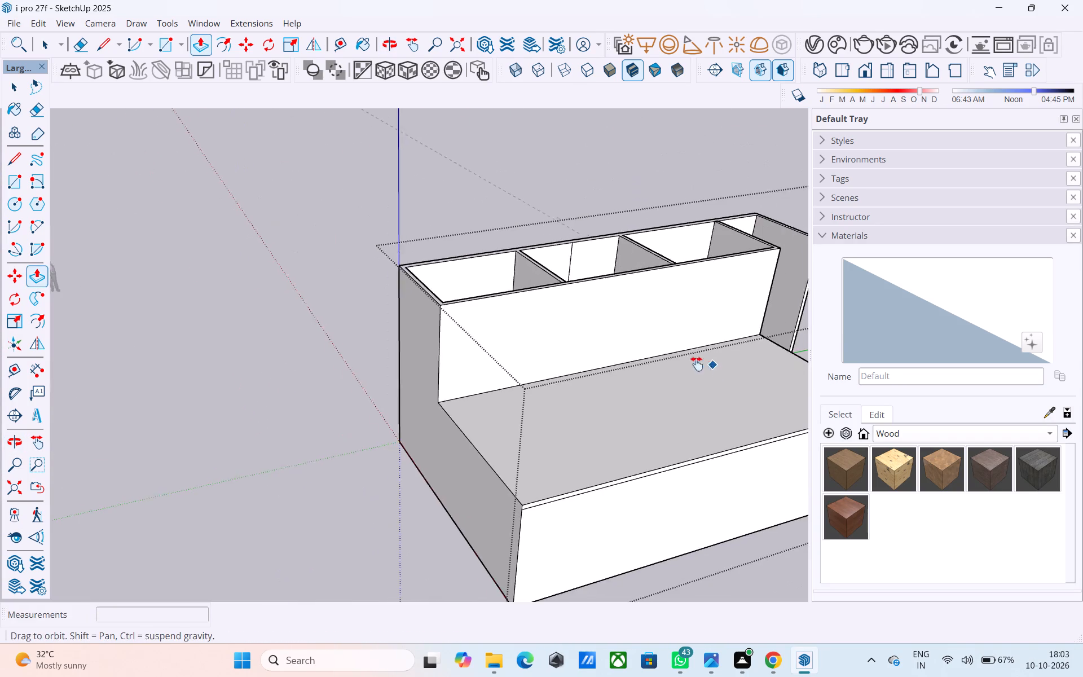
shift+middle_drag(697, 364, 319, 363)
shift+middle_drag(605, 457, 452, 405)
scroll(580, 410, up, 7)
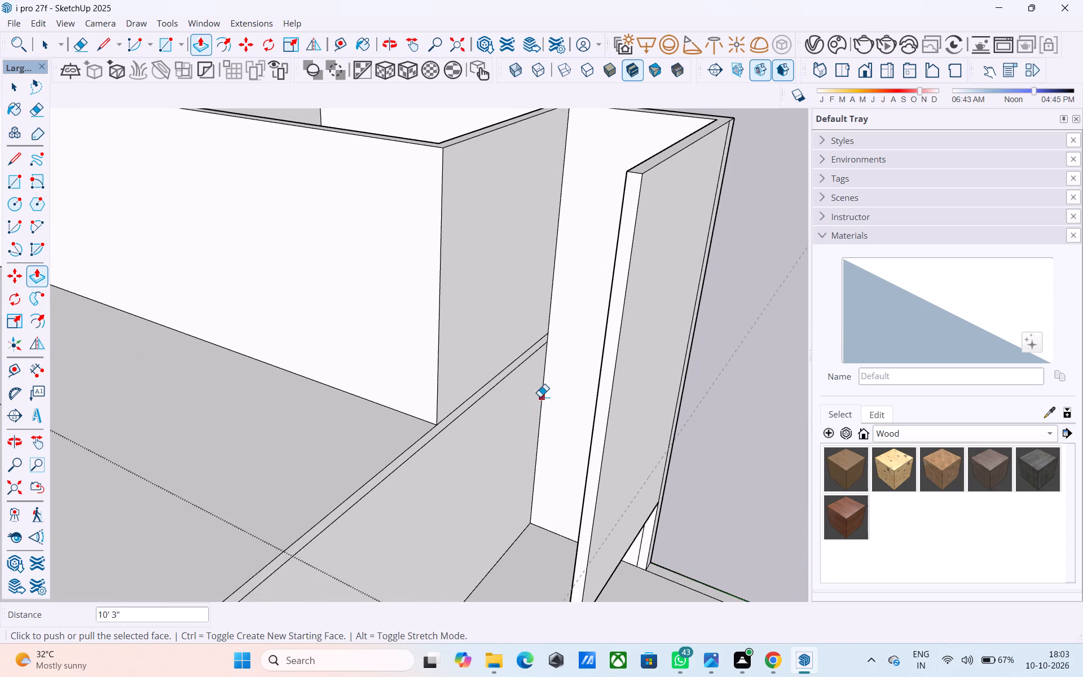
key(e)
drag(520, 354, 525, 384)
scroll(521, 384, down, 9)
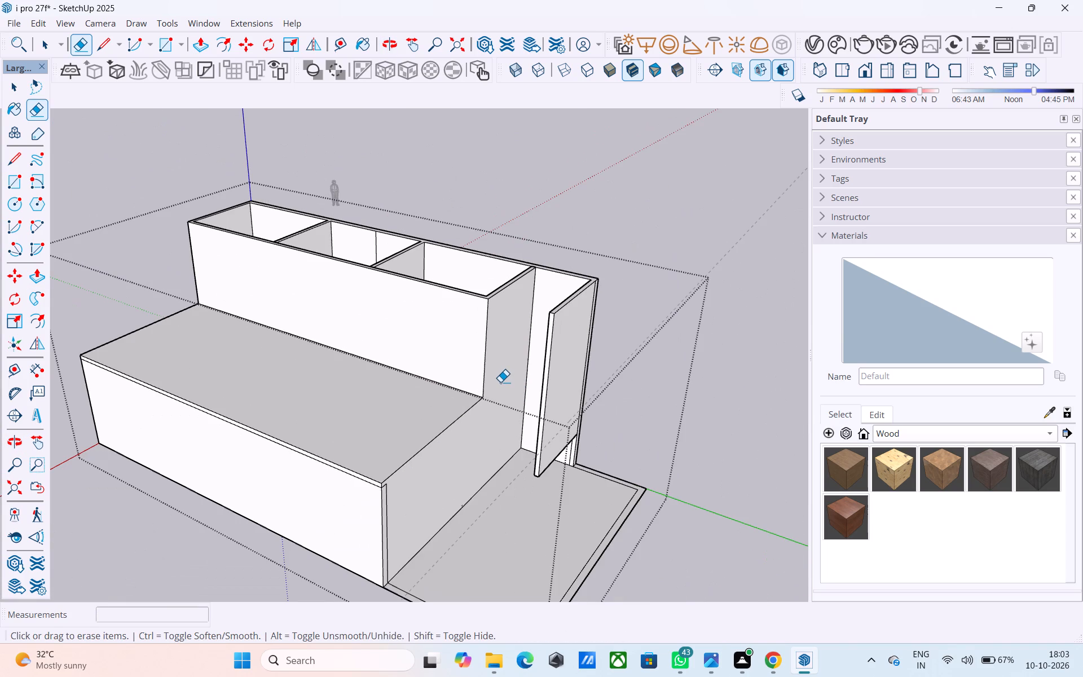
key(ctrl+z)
Examine the house all round, including the outer long wall and the upper floor's front end.
middle_drag(500, 382, 451, 575)
middle_drag(530, 353, 327, 430)
middle_drag(369, 386, 168, 263)
middle_drag(470, 378, 285, 274)
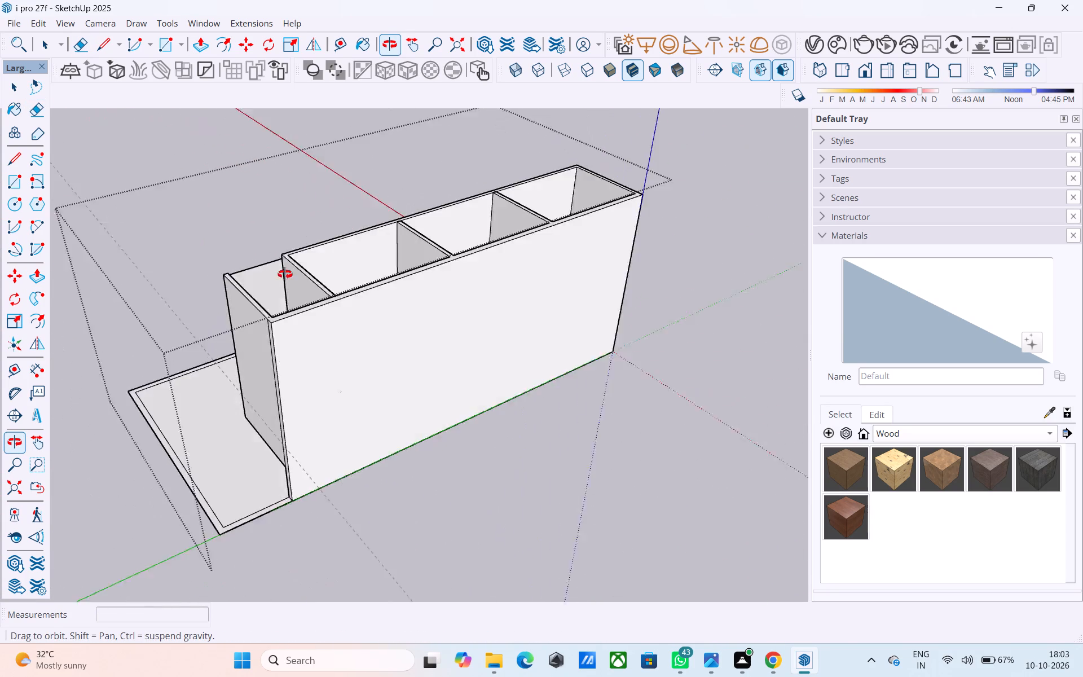
middle_drag(285, 274, 326, 126)
middle_drag(413, 217, 765, 414)
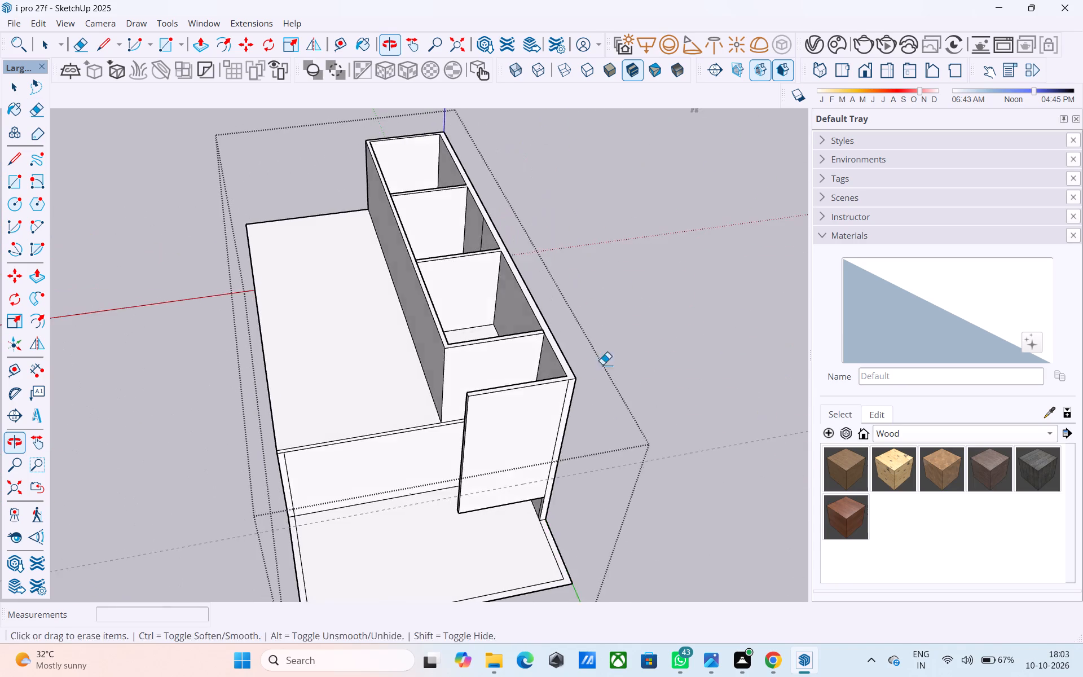
middle_drag(504, 335, 691, 209)
middle_drag(604, 253, 727, 351)
Draw a 6" line across the wall top where the front partition meets the upper floor's inner long wall.
scroll(567, 283, up, 4)
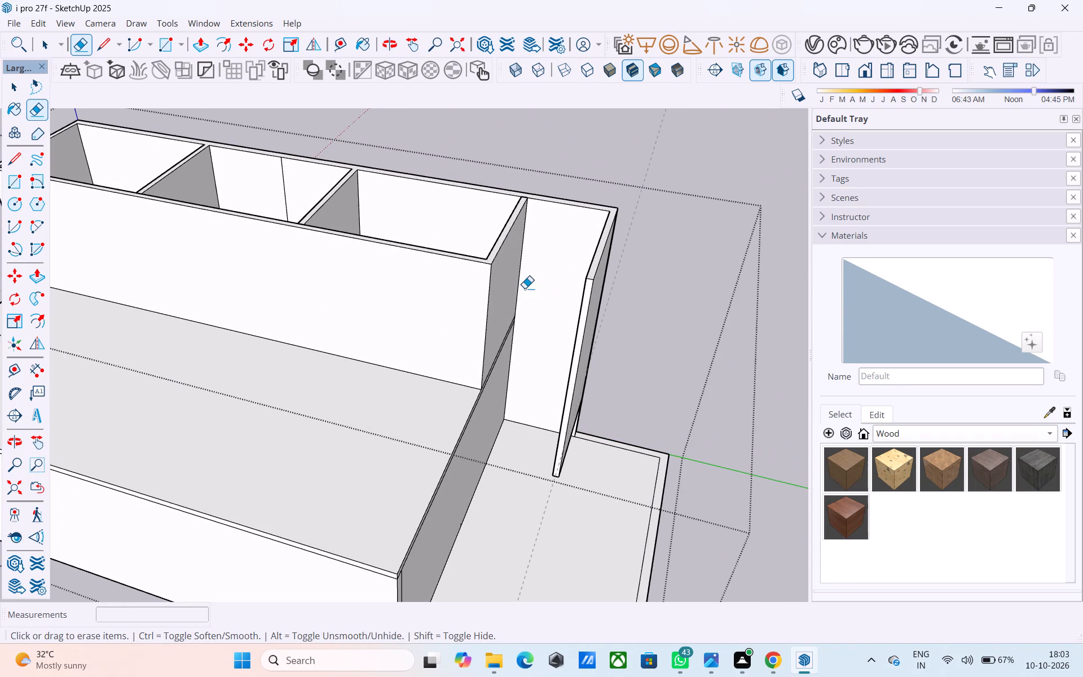
shift+middle_drag(532, 348, 598, 429)
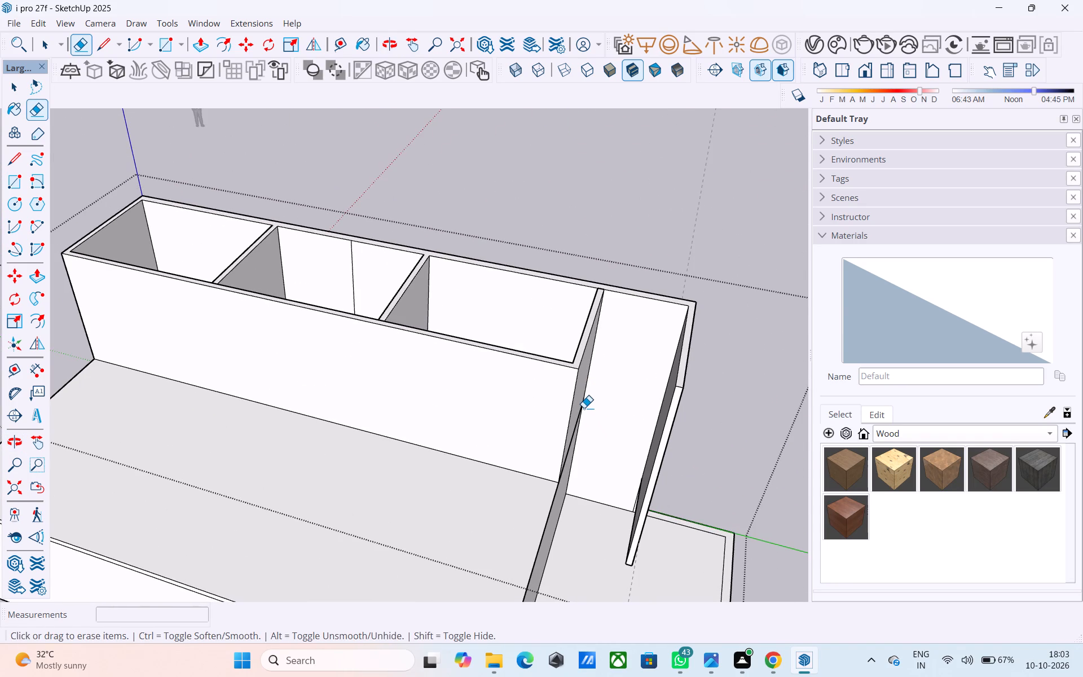
key(l)
scroll(569, 369, up, 5)
click(576, 361)
click(588, 363)
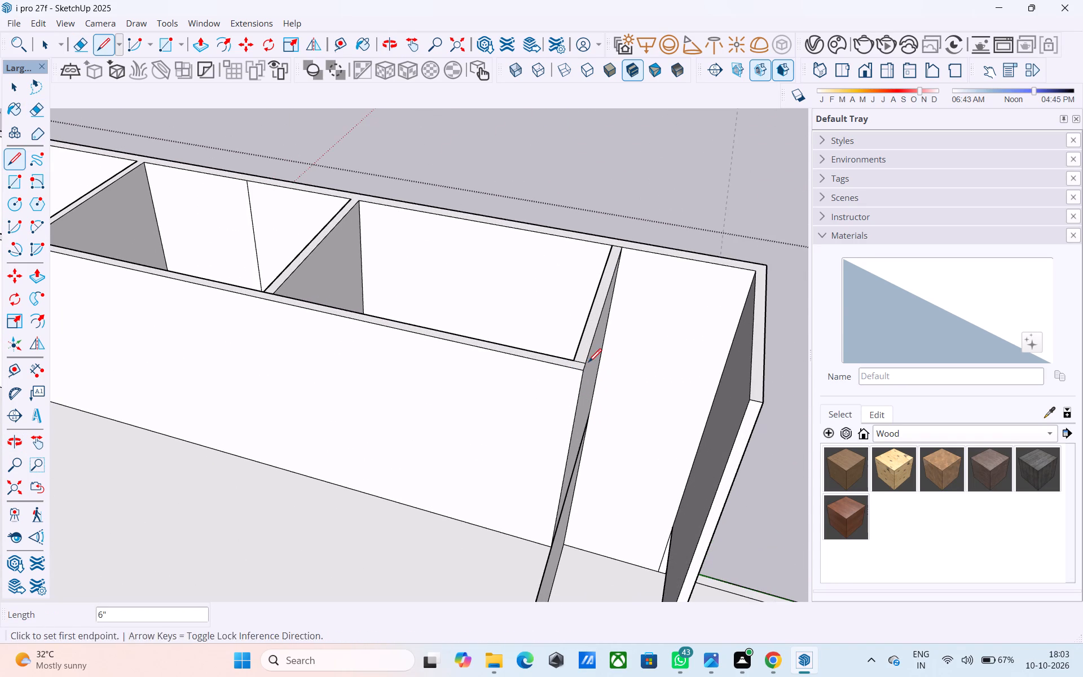
Push the front partition's top face down 11' 6" to the slab, opening up the front end of the upper floor.
key(space)
click(587, 342)
key(p)
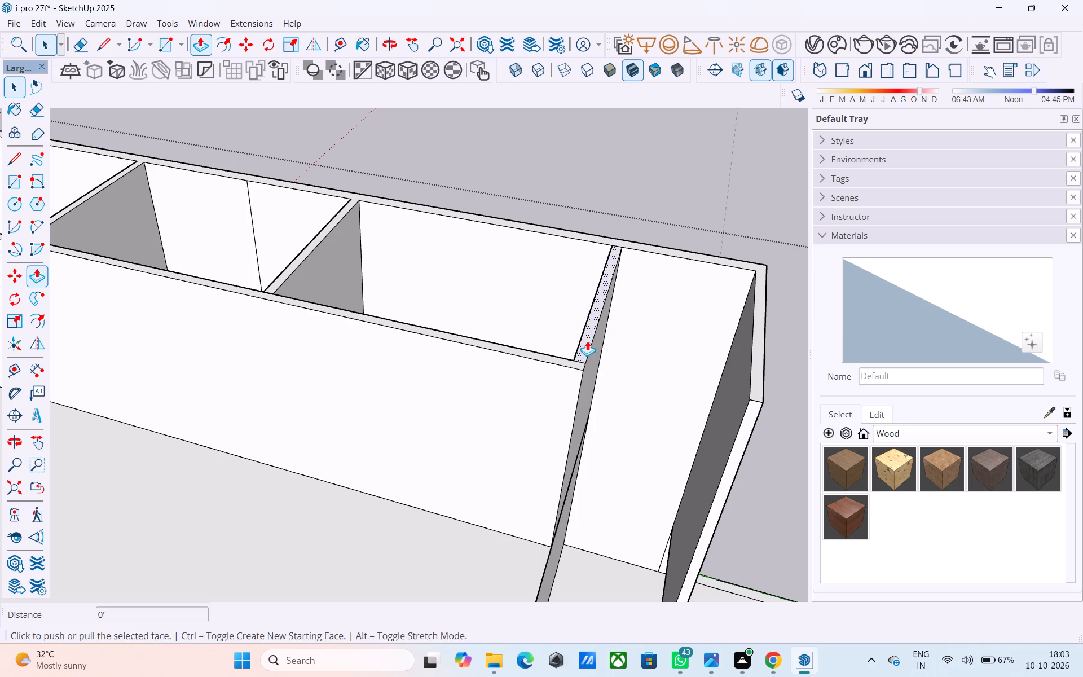
click(587, 341)
middle_drag(587, 450, 470, 406)
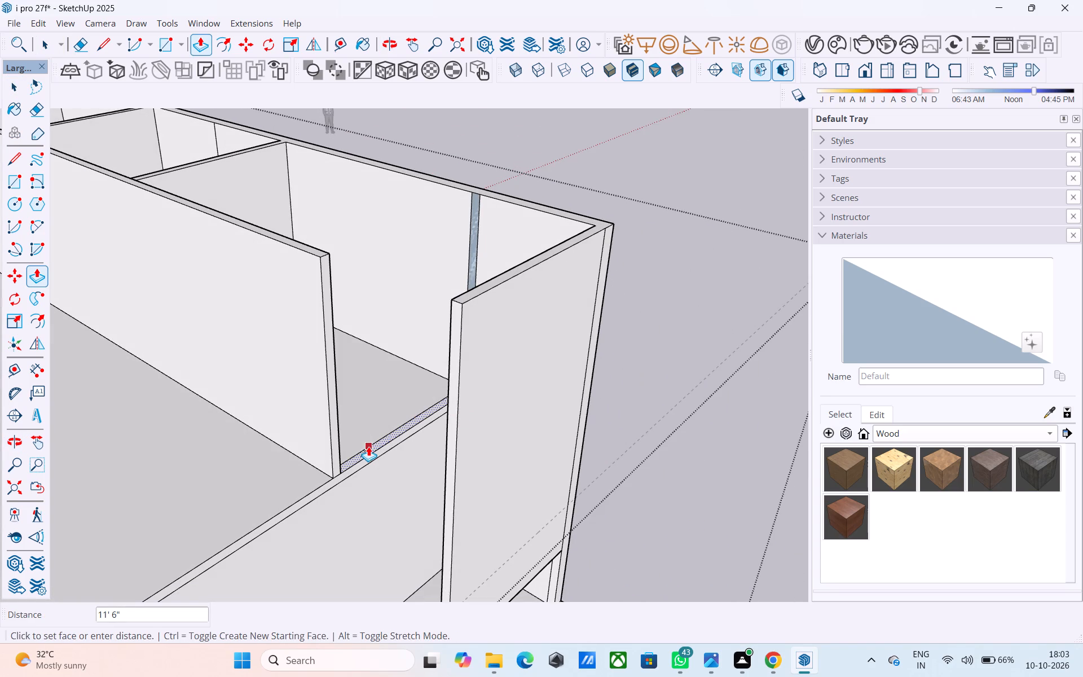
click(368, 446)
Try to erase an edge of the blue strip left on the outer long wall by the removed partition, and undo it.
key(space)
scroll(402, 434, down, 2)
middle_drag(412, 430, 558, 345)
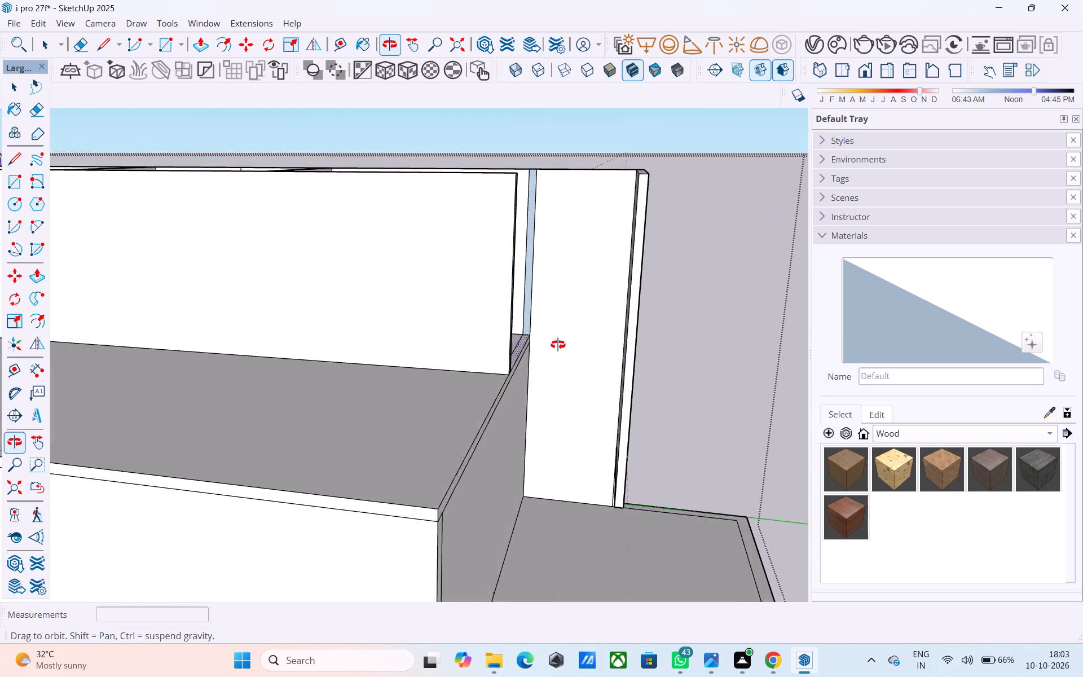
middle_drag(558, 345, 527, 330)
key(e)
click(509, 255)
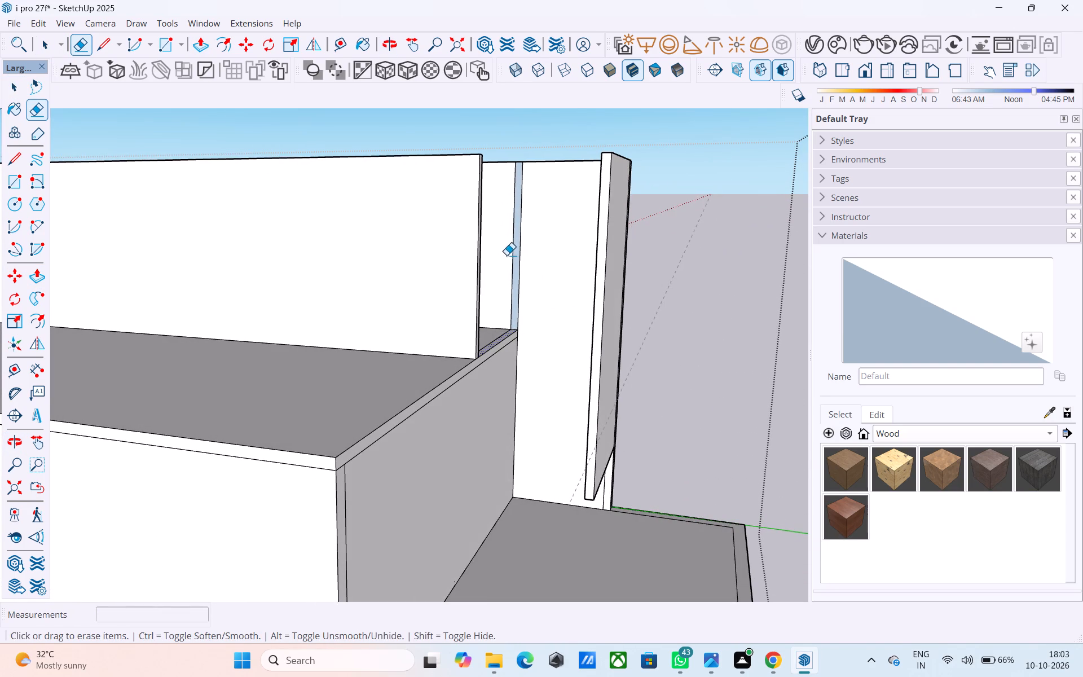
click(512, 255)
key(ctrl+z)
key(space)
Draw an 11' 6" by 6" rectangle over the blue strip on the outer long wall's inner face.
middle_drag(517, 250, 514, 303)
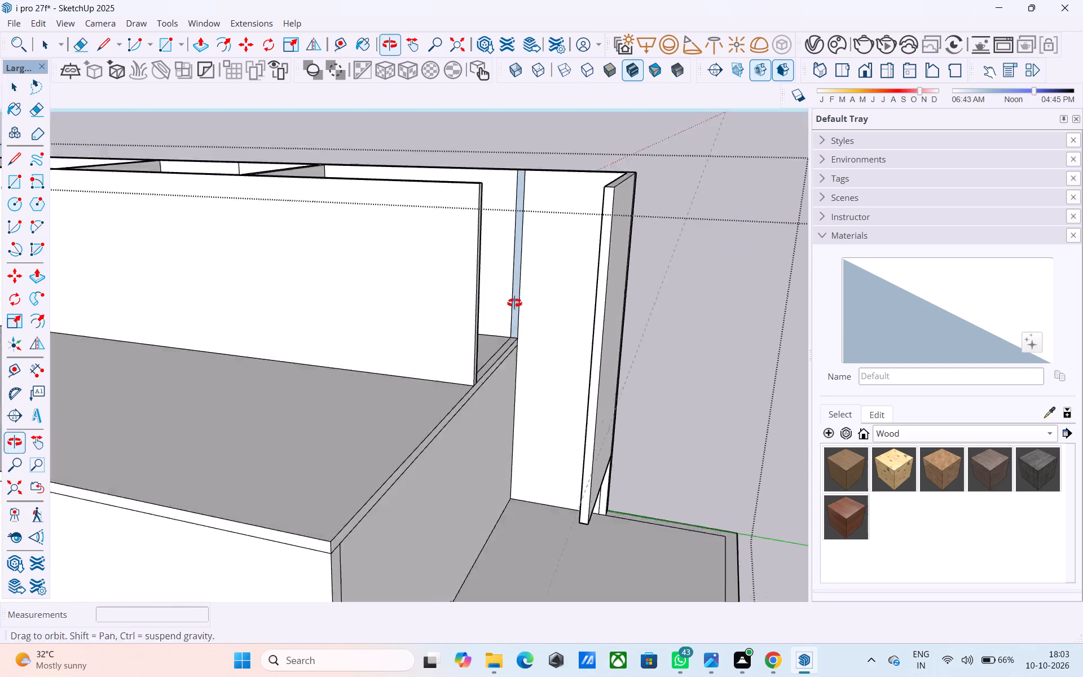
middle_drag(514, 303, 507, 403)
key(r)
click(522, 229)
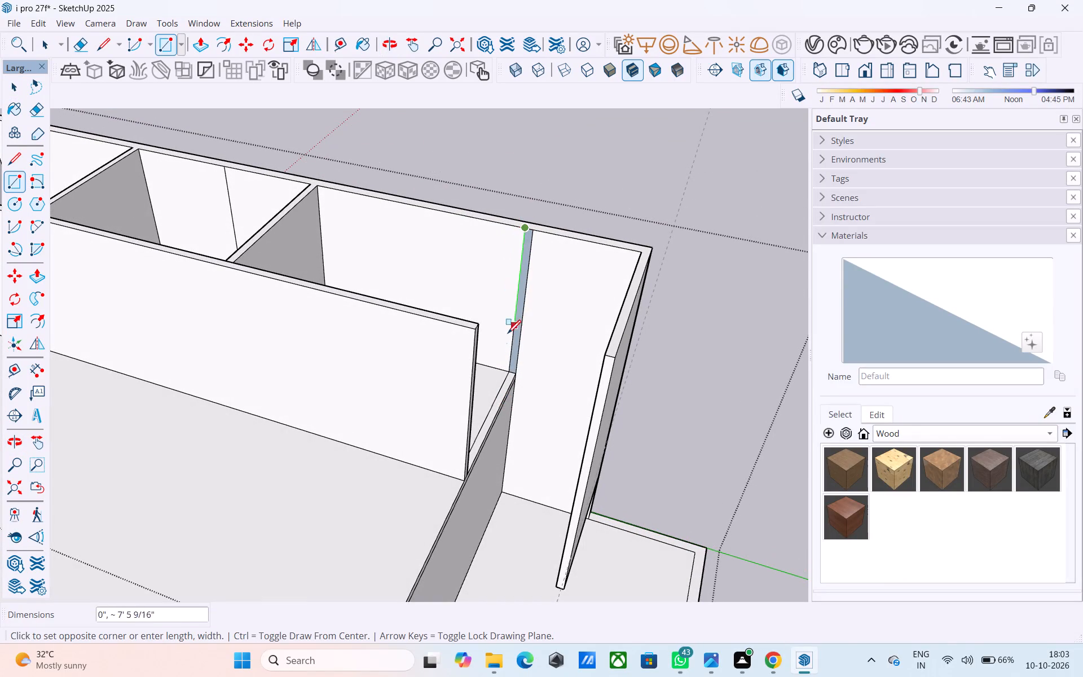
click(516, 373)
scroll(516, 368, up, 7)
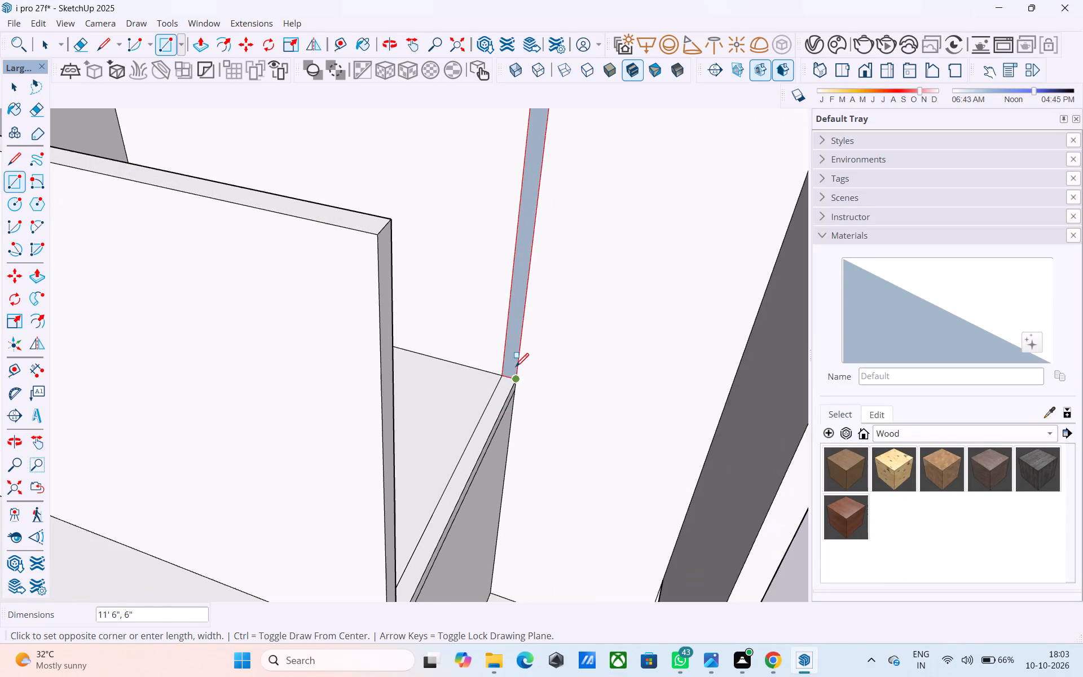
click(512, 380)
key(space)
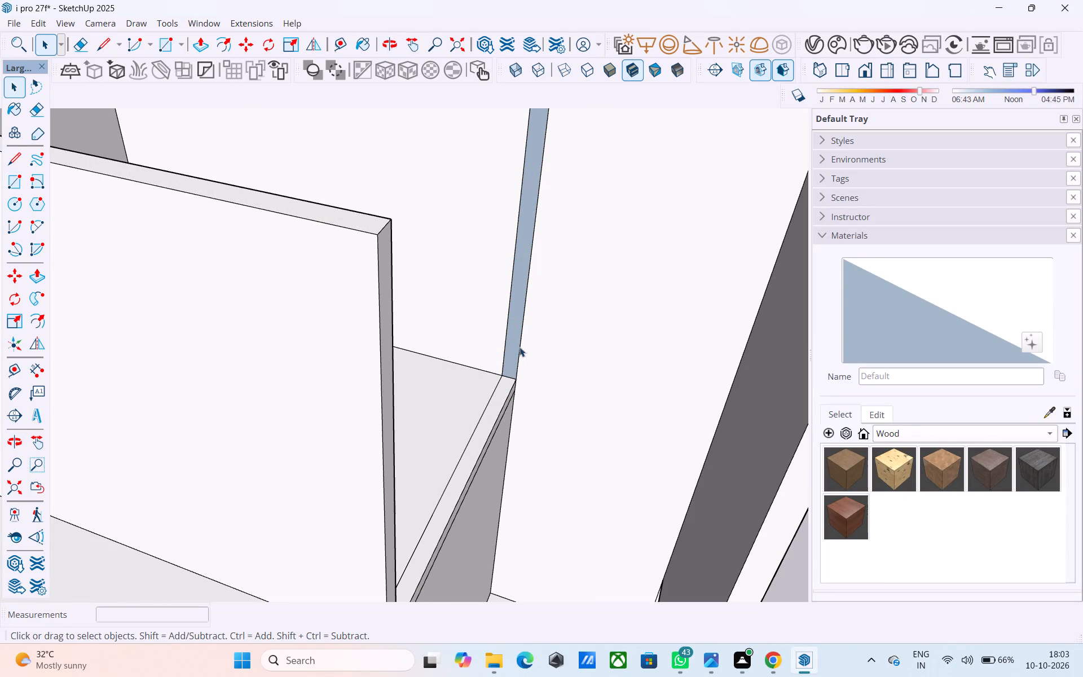
Reverse the blue strip's face on the outer long wall.
click(517, 337)
right_click(516, 336)
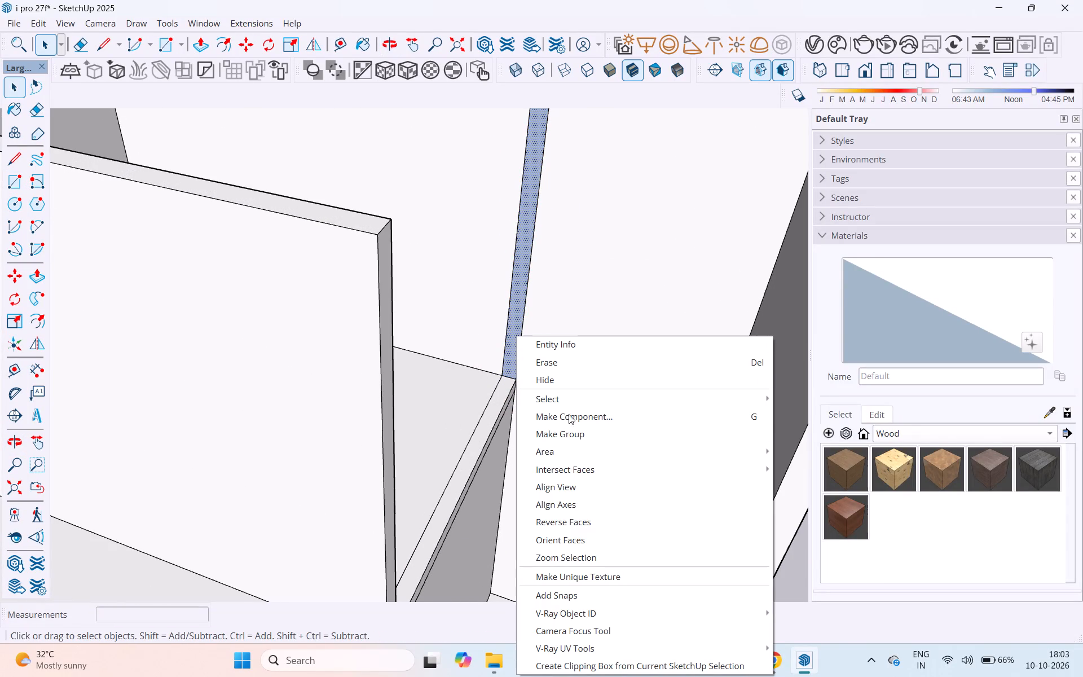
click(551, 519)
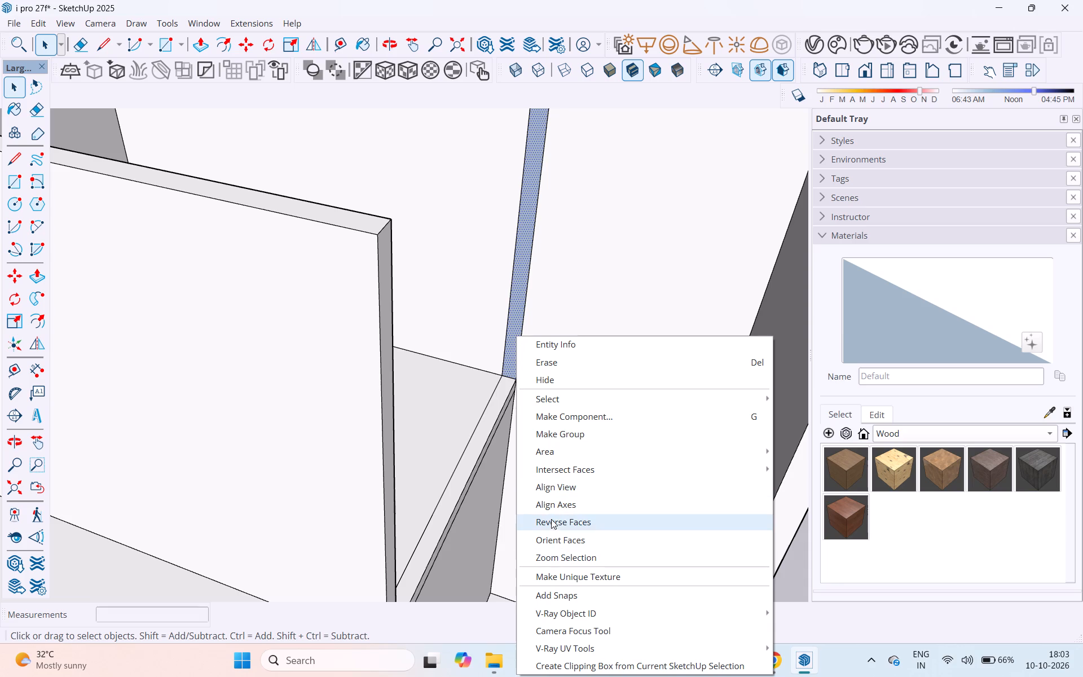
Erase the strip's two vertical edges to merge it with the outer long wall's inner face.
click(89, 41)
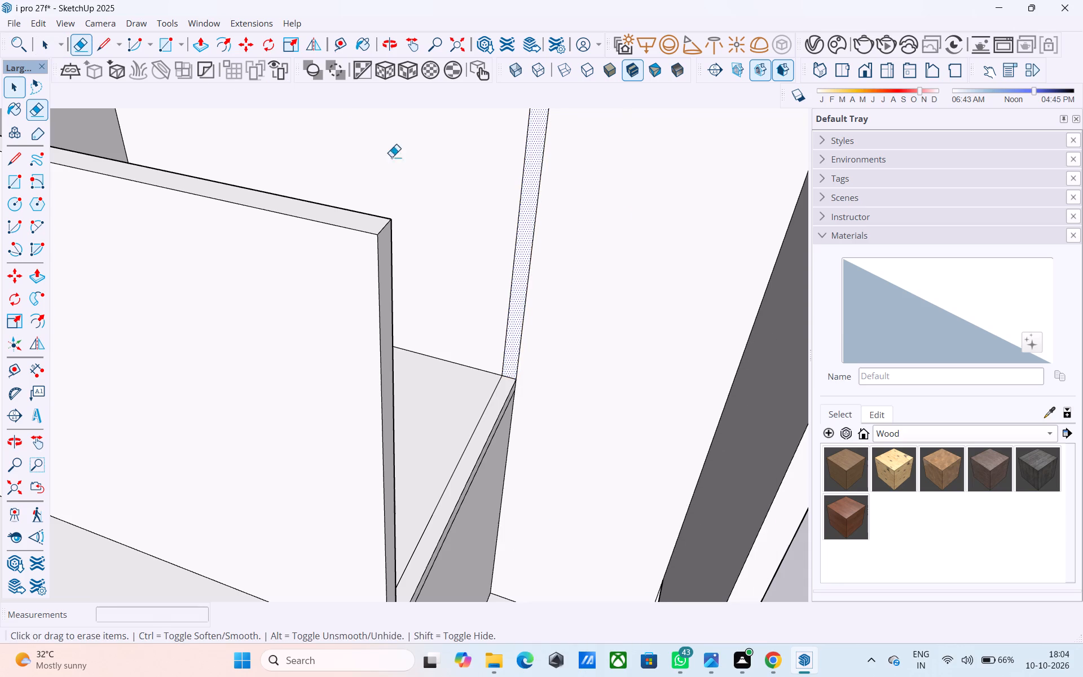
drag(490, 205, 582, 227)
Examine the opened front end of the upper floor and the projecting front wall panel.
scroll(521, 235, down, 6)
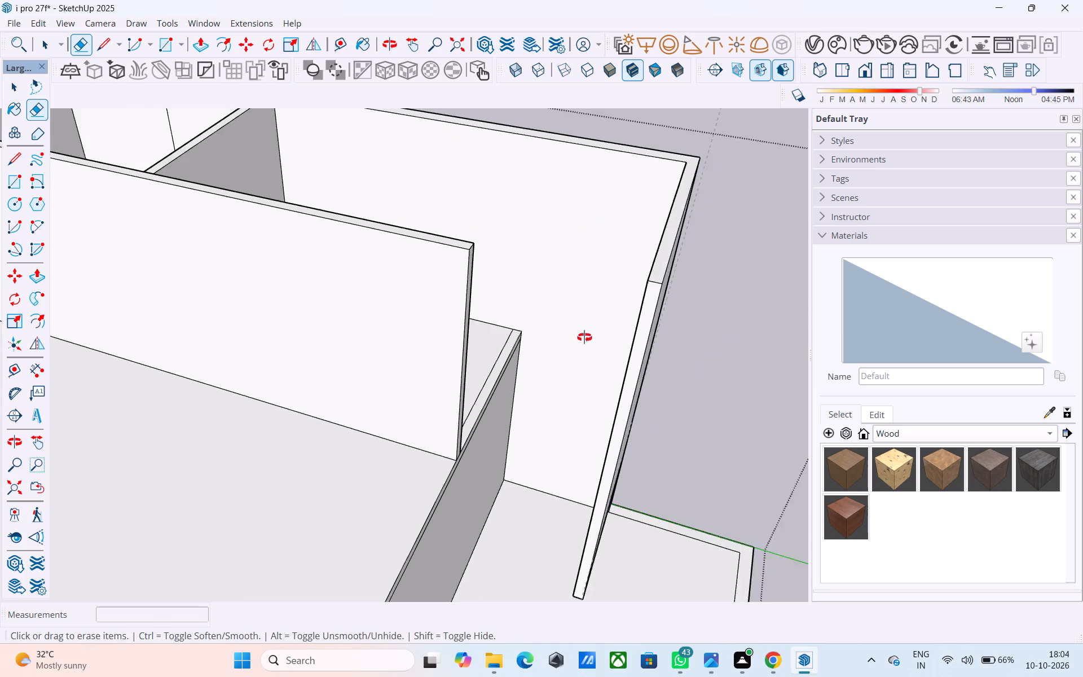
middle_drag(585, 336, 511, 332)
scroll(584, 337, down, 1)
scroll(510, 332, down, 2)
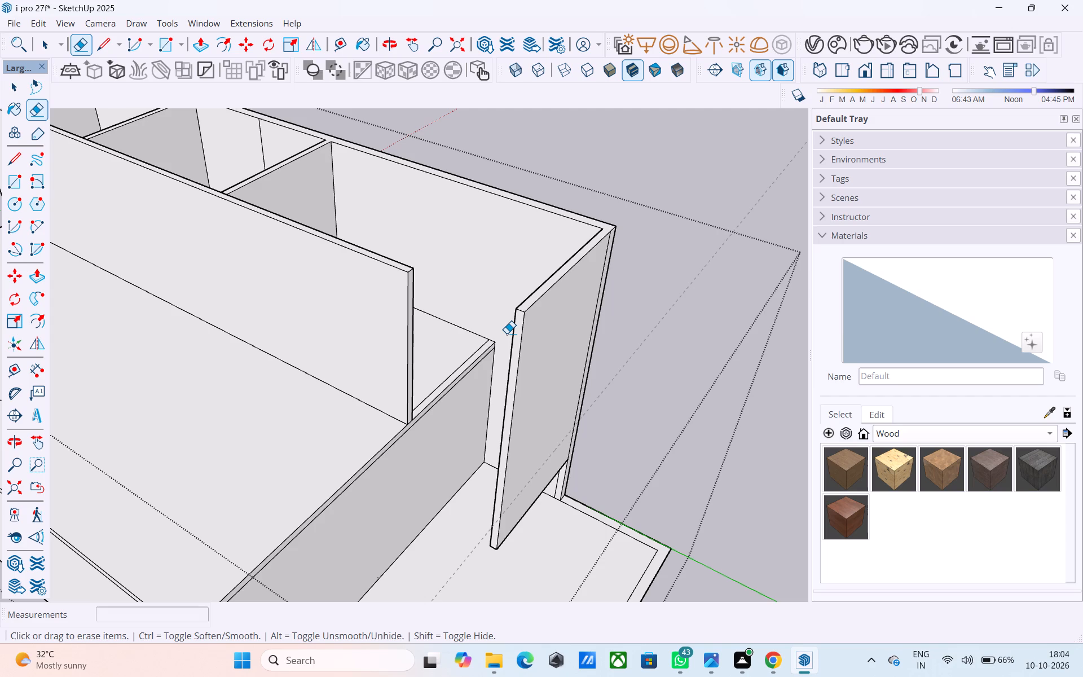
scroll(504, 334, down, 2)
middle_drag(418, 415, 232, 226)
middle_drag(592, 409, 485, 449)
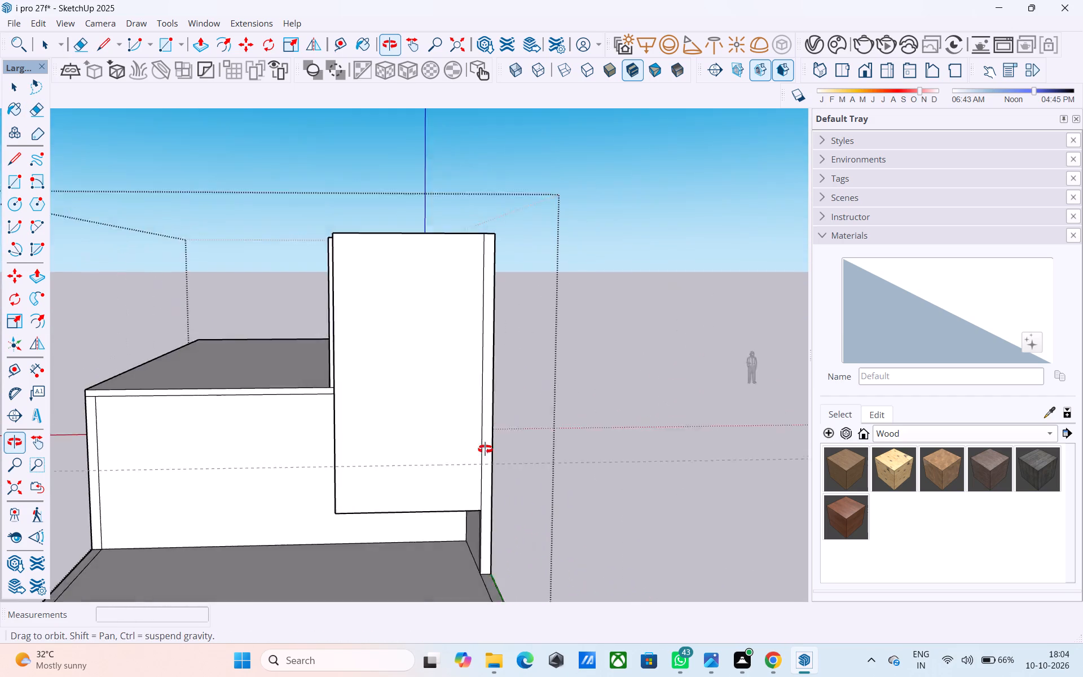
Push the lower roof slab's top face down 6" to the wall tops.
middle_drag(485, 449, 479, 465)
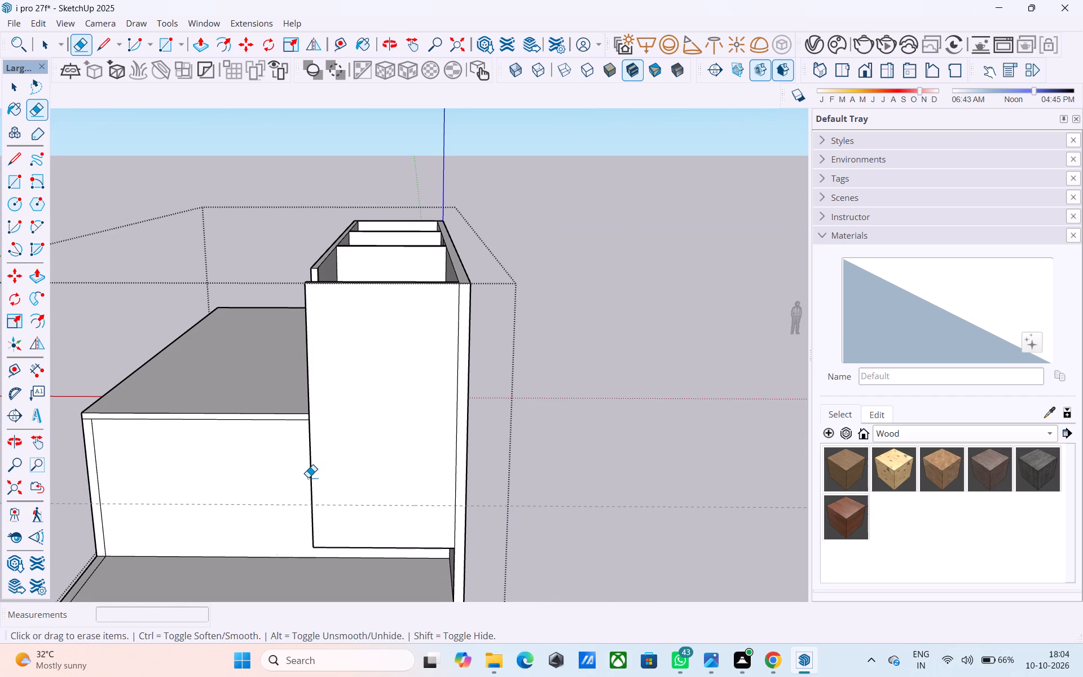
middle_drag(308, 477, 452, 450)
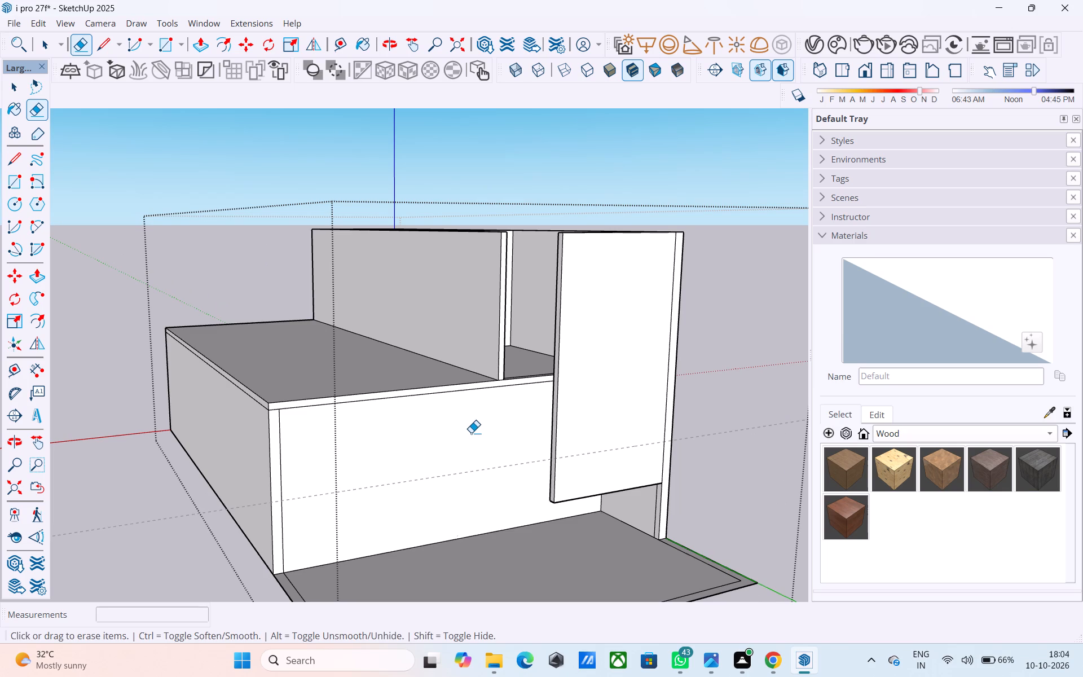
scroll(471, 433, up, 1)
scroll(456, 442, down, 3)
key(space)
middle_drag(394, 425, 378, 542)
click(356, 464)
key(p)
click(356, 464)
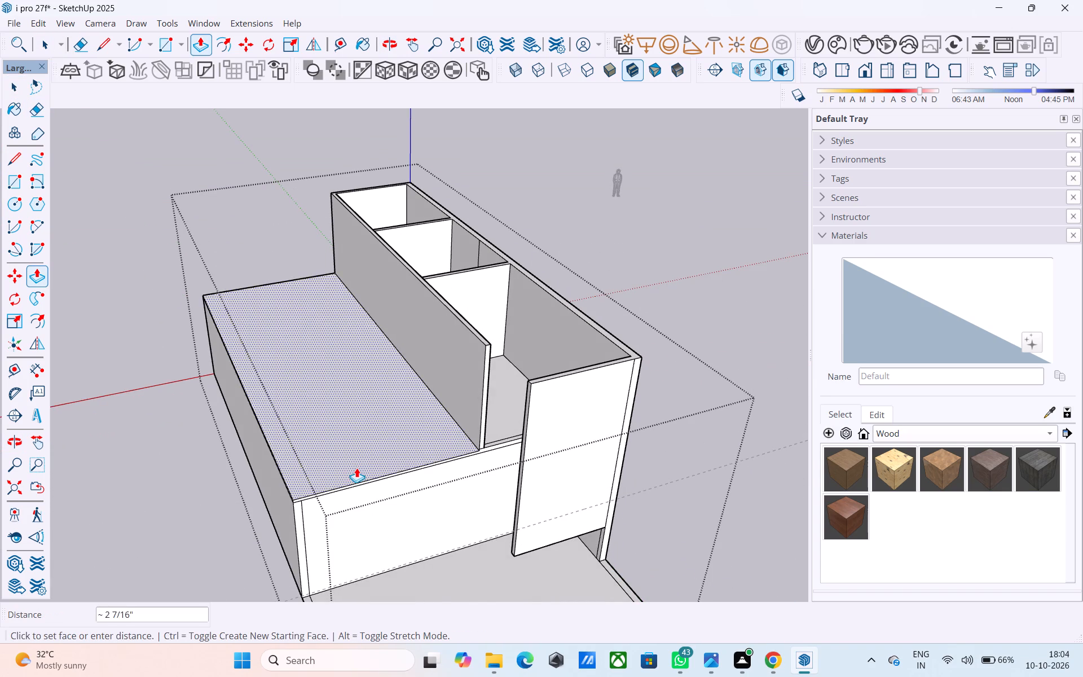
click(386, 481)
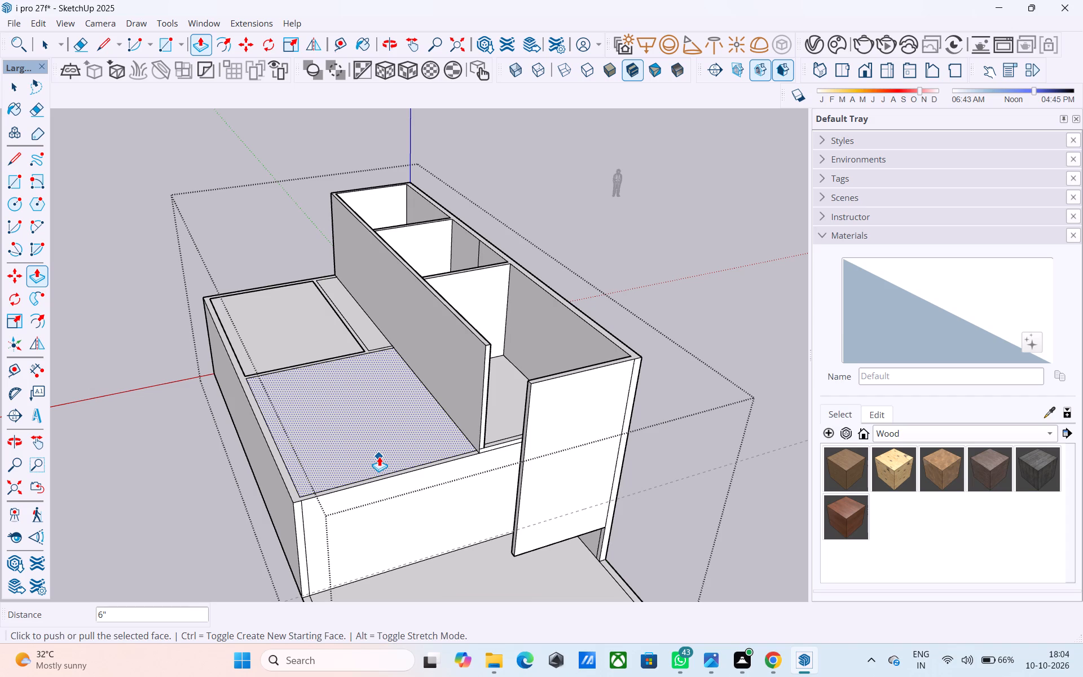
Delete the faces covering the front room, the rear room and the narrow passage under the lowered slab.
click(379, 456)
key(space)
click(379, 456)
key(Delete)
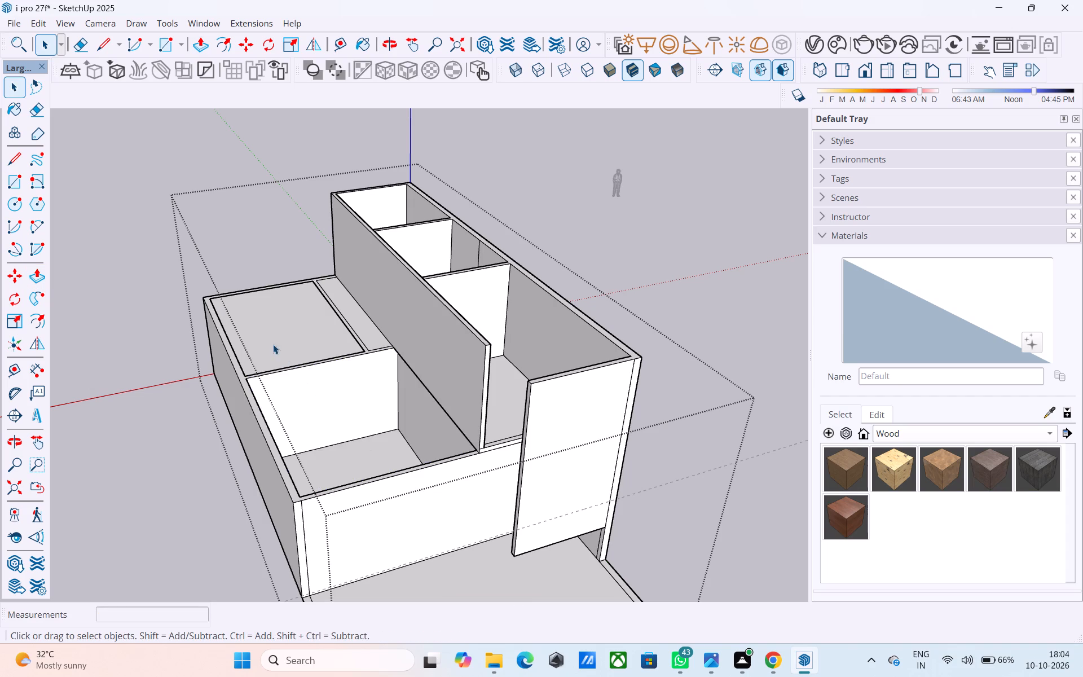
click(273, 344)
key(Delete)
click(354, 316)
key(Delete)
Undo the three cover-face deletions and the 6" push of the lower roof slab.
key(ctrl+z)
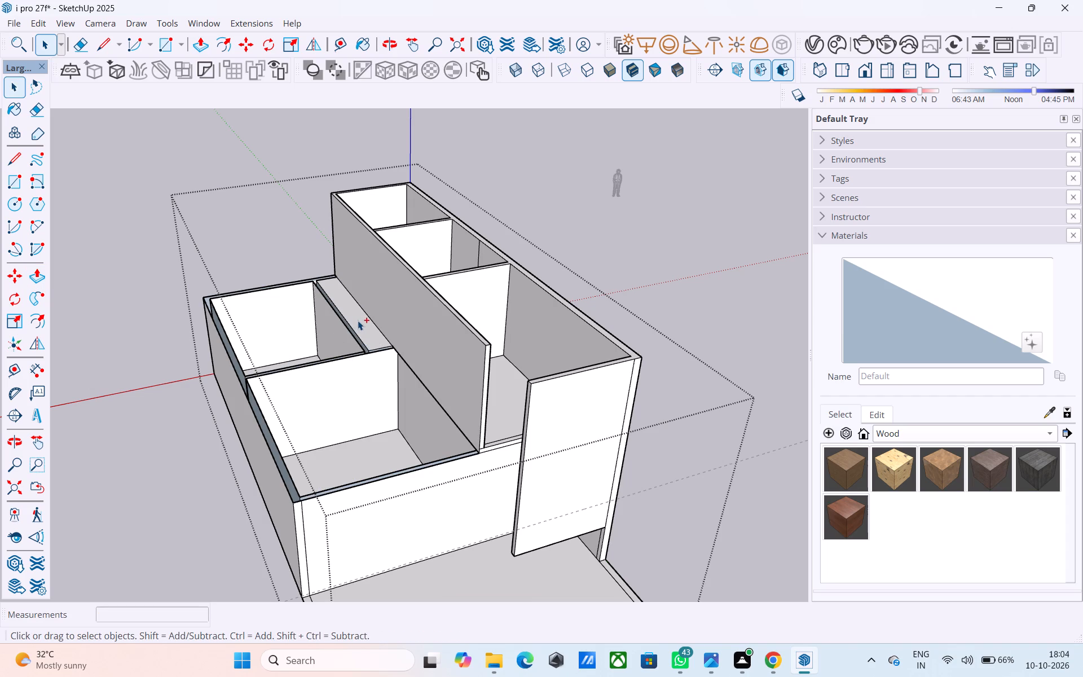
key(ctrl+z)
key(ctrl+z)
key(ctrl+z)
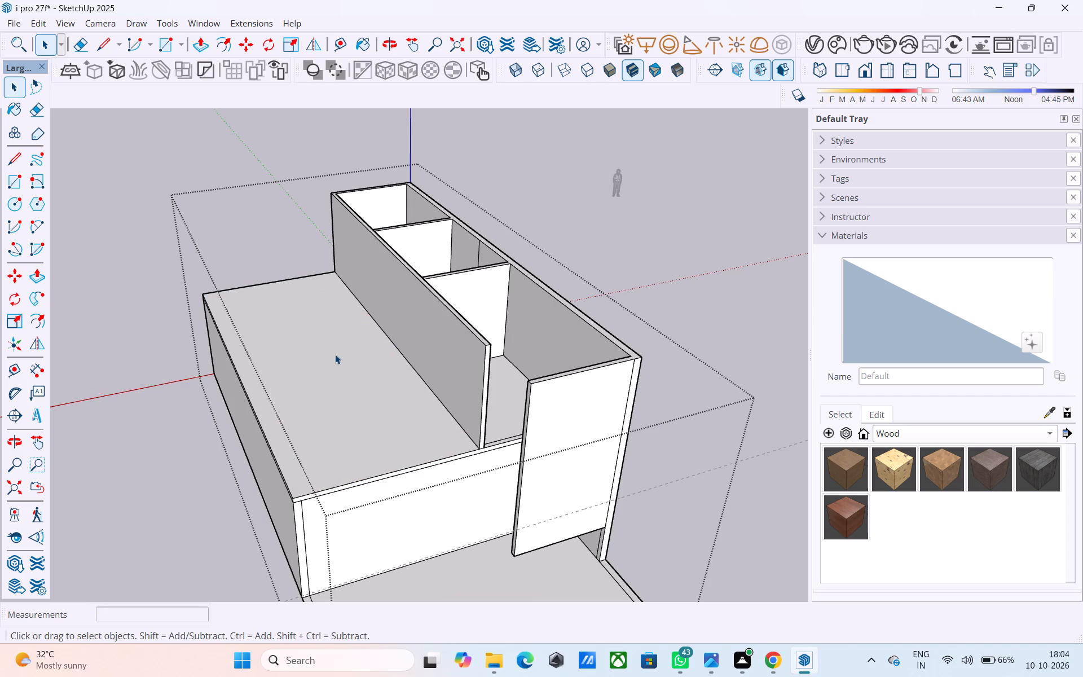
Push the lower roof slab's top face down 6" to remove the slab beside the upper block.
click(335, 354)
key(p)
click(335, 354)
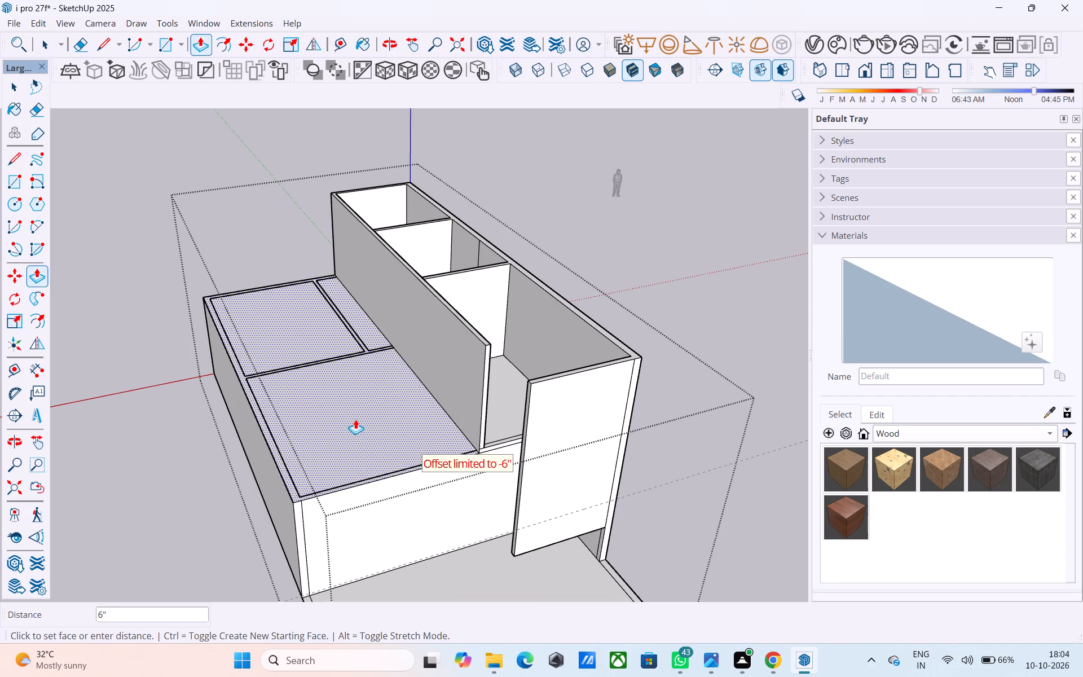
click(355, 419)
click(338, 393)
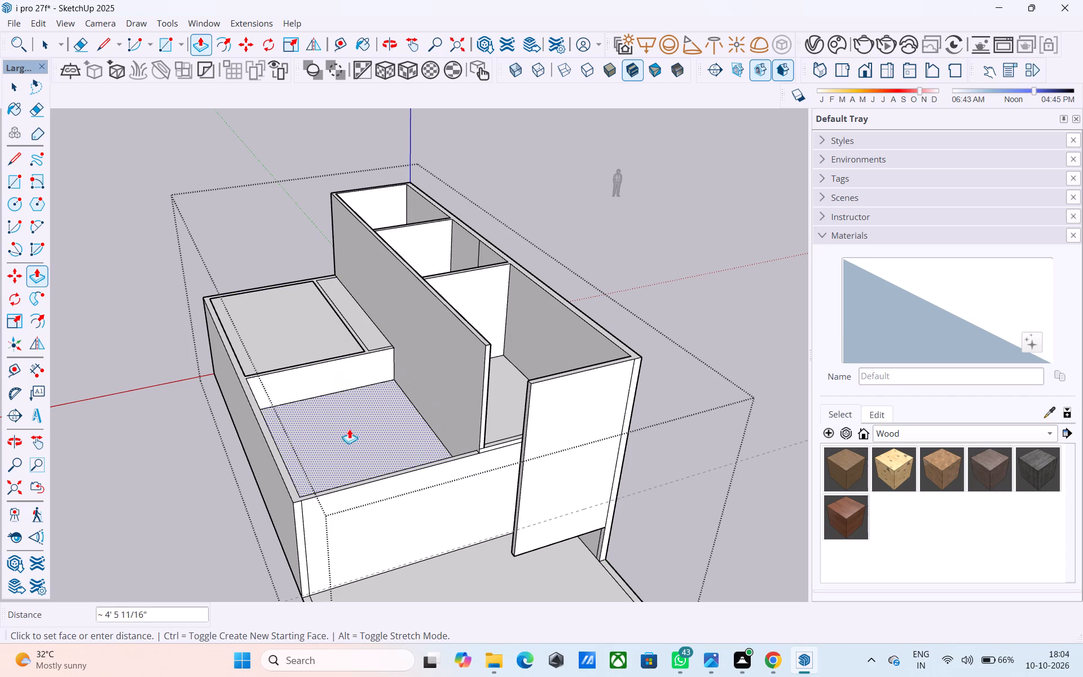
key(space)
Draw a 21' by 14' 3" rectangle over the rear room's inner outline at wall-top level.
middle_drag(352, 427, 634, 415)
middle_drag(405, 405, 420, 508)
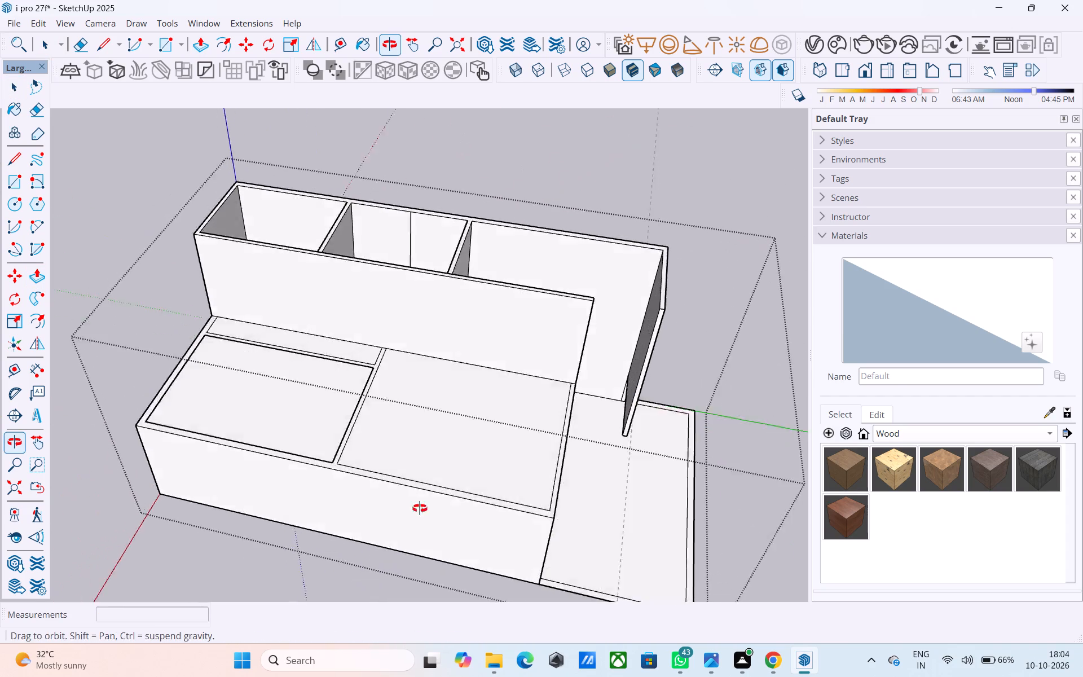
middle_drag(420, 508, 451, 525)
scroll(272, 473, up, 10)
scroll(228, 461, down, 2)
middle_drag(228, 461, 299, 455)
click(298, 425)
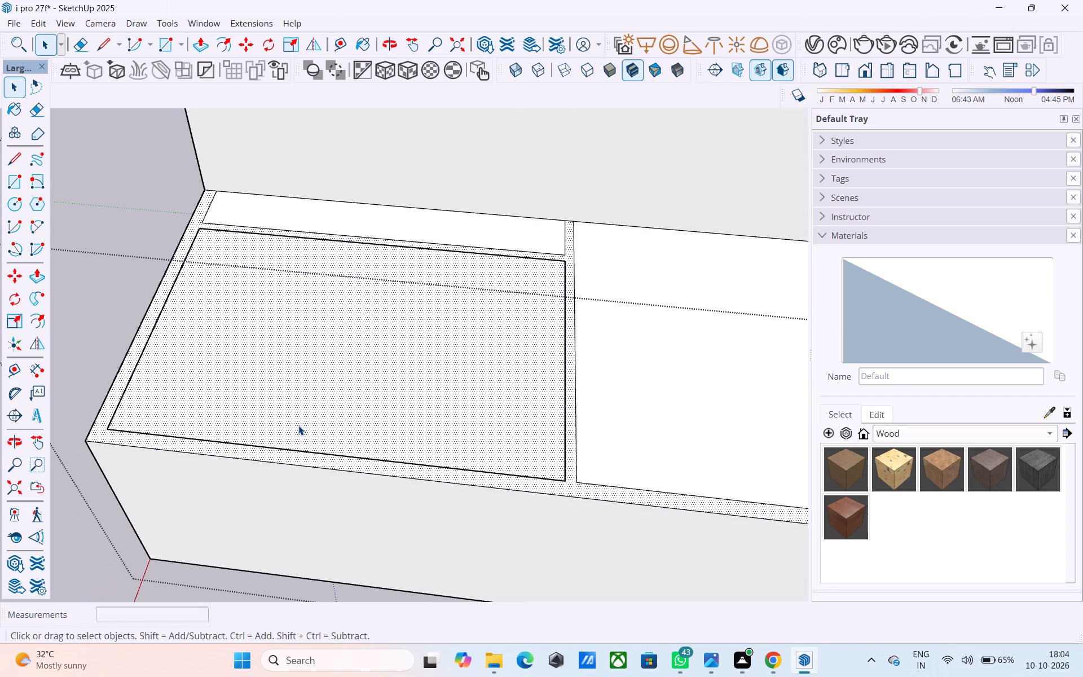
key(r)
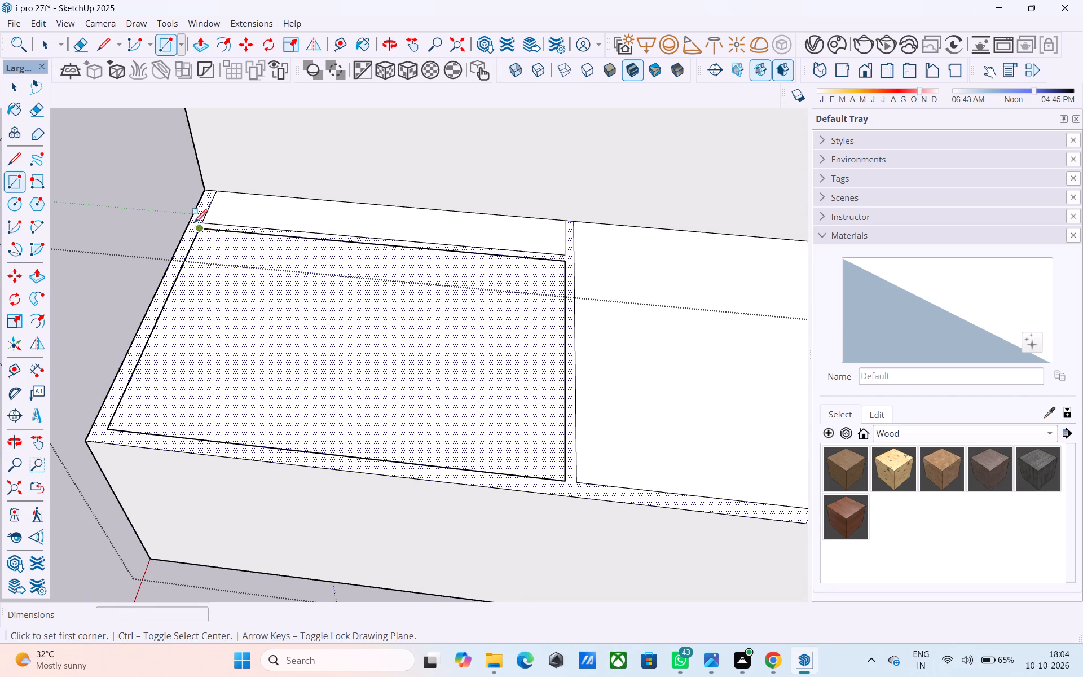
click(208, 230)
click(560, 482)
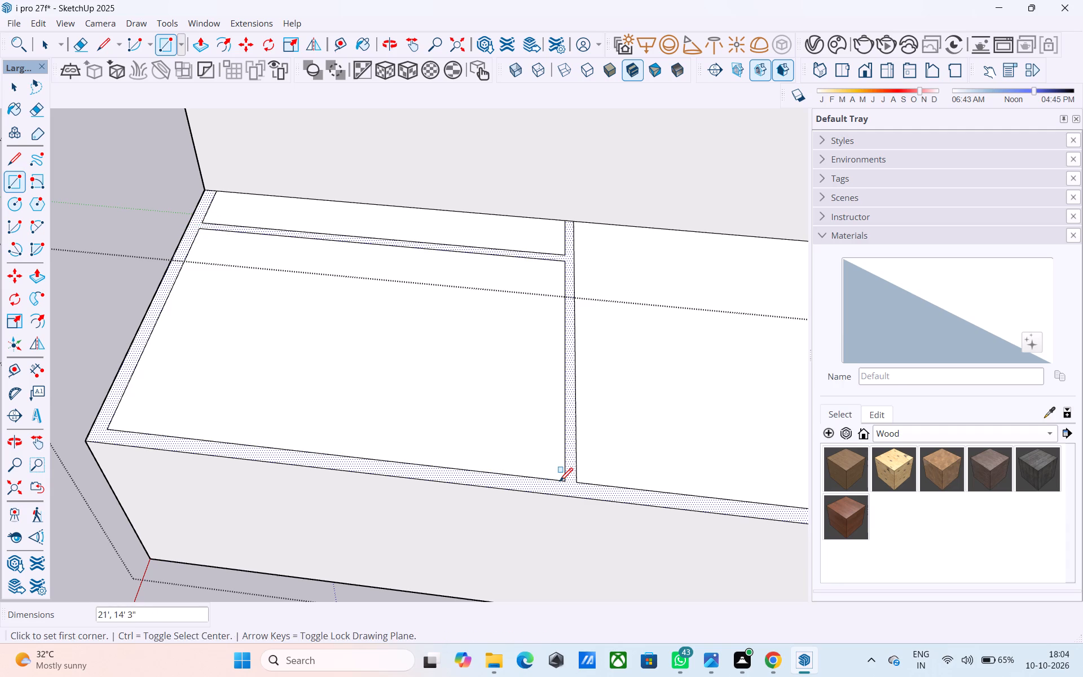
Delete the faces covering the rear room, the narrow passage beside it and the front room.
key(space)
click(537, 447)
key(Delete)
click(453, 229)
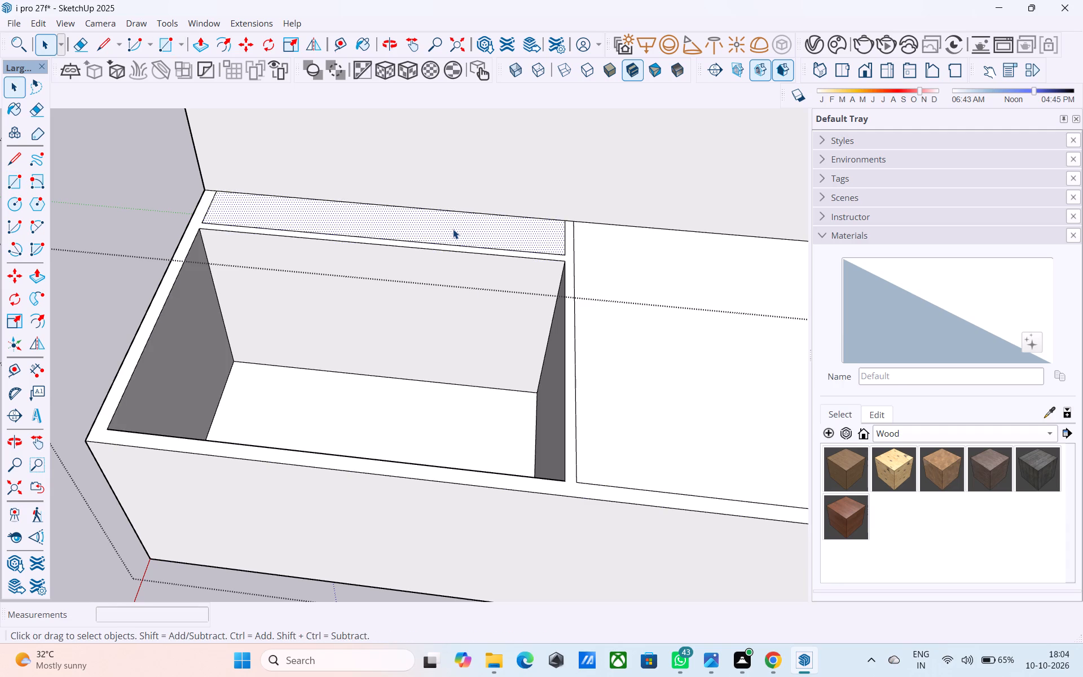
key(Delete)
scroll(451, 305, down, 1)
middle_drag(464, 320, 238, 300)
scroll(229, 295, down, 7)
middle_drag(446, 401, 421, 400)
click(419, 401)
key(Delete)
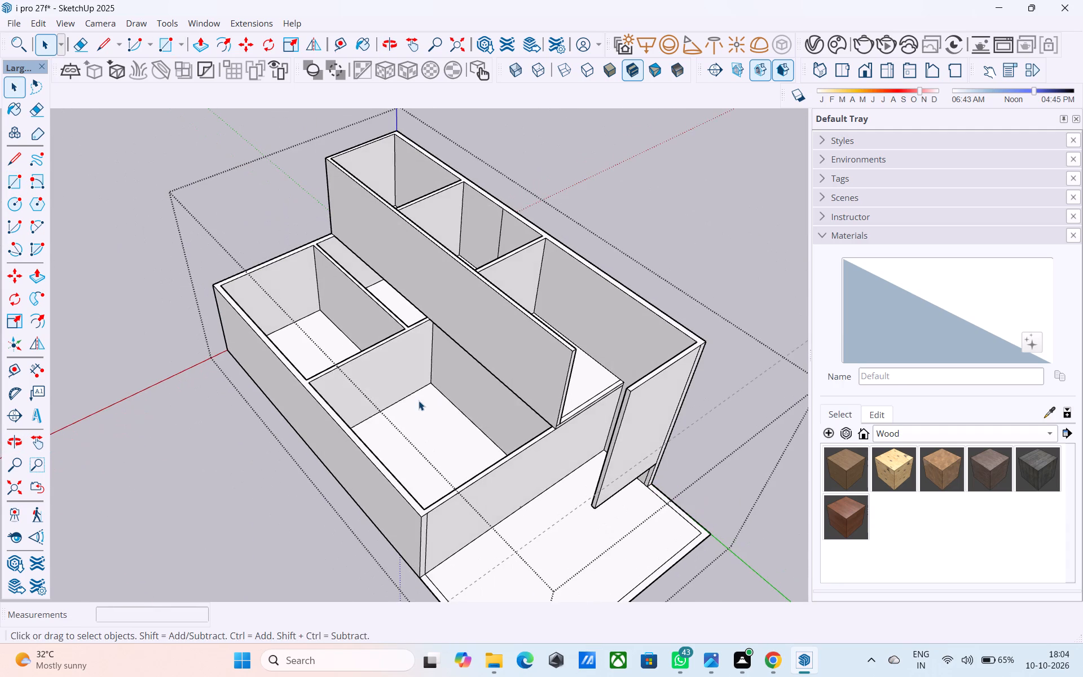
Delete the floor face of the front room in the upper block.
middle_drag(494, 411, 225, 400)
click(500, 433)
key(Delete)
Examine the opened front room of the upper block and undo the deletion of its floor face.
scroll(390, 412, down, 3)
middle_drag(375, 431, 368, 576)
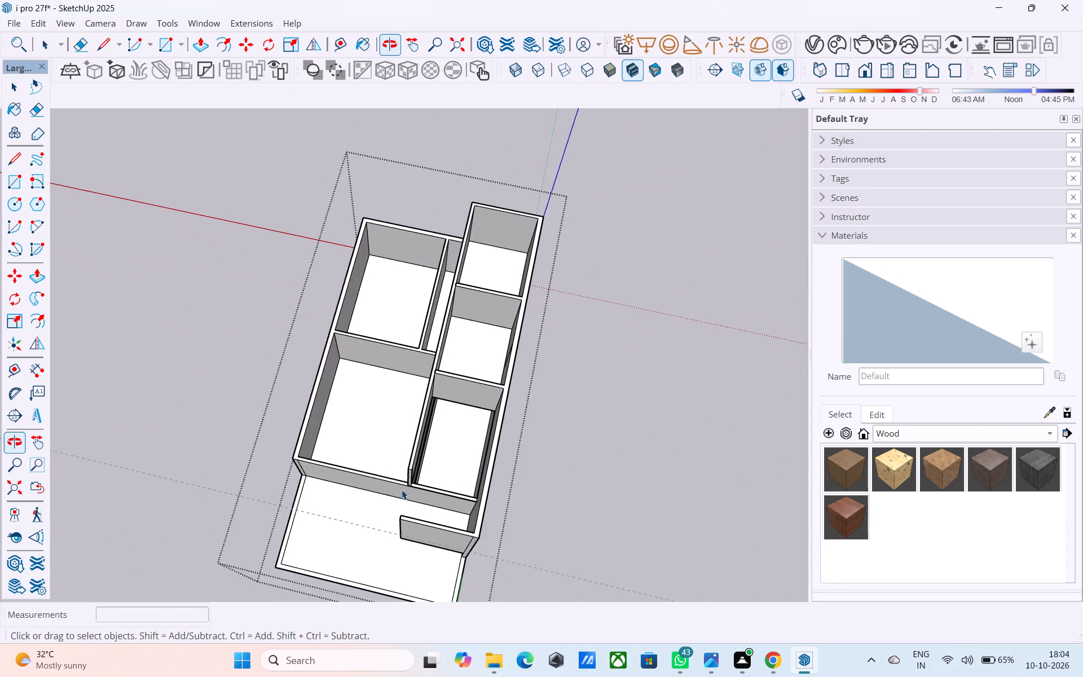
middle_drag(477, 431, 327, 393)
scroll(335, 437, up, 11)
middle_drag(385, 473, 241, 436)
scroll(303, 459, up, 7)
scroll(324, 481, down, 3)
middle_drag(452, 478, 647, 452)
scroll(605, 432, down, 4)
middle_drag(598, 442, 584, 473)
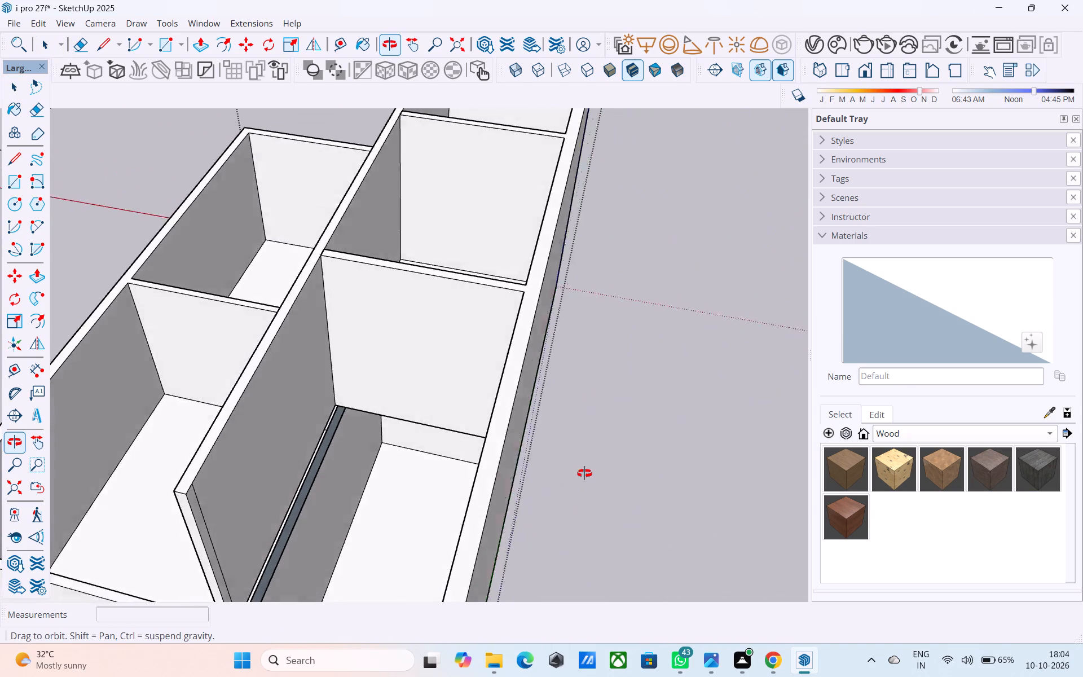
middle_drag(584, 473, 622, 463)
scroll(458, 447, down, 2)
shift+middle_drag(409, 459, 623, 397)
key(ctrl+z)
Push the top face of the upper-floor walls down 11' 6" to remove the upper floor's height.
middle_drag(599, 400, 486, 404)
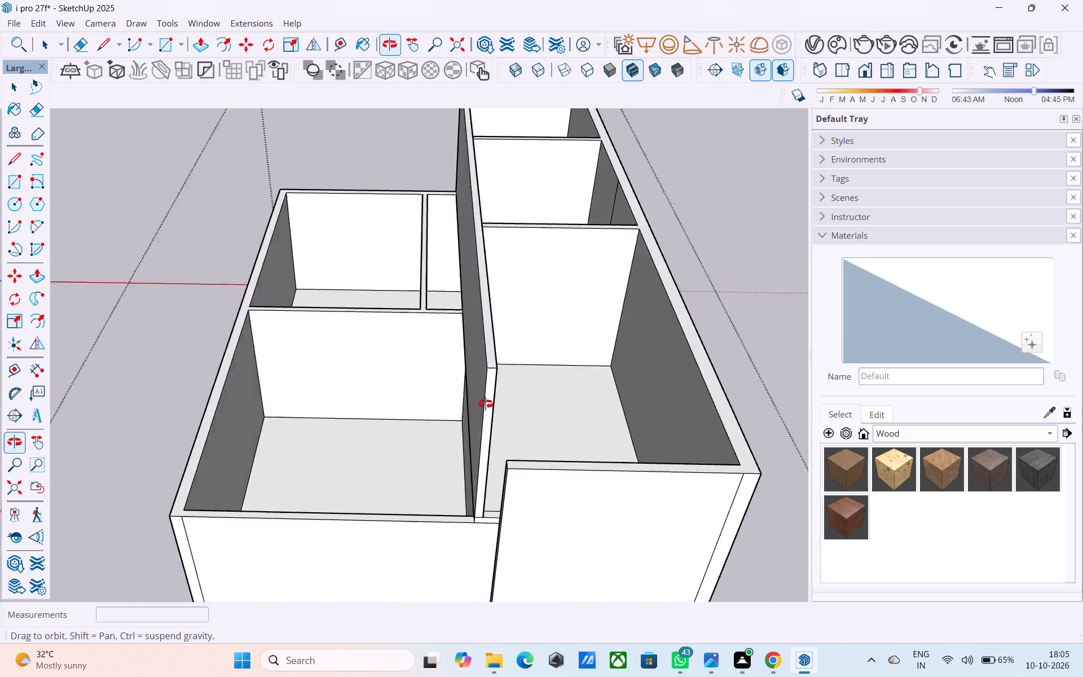
middle_drag(486, 404, 590, 381)
scroll(566, 372, down, 5)
shift+middle_drag(573, 389, 456, 411)
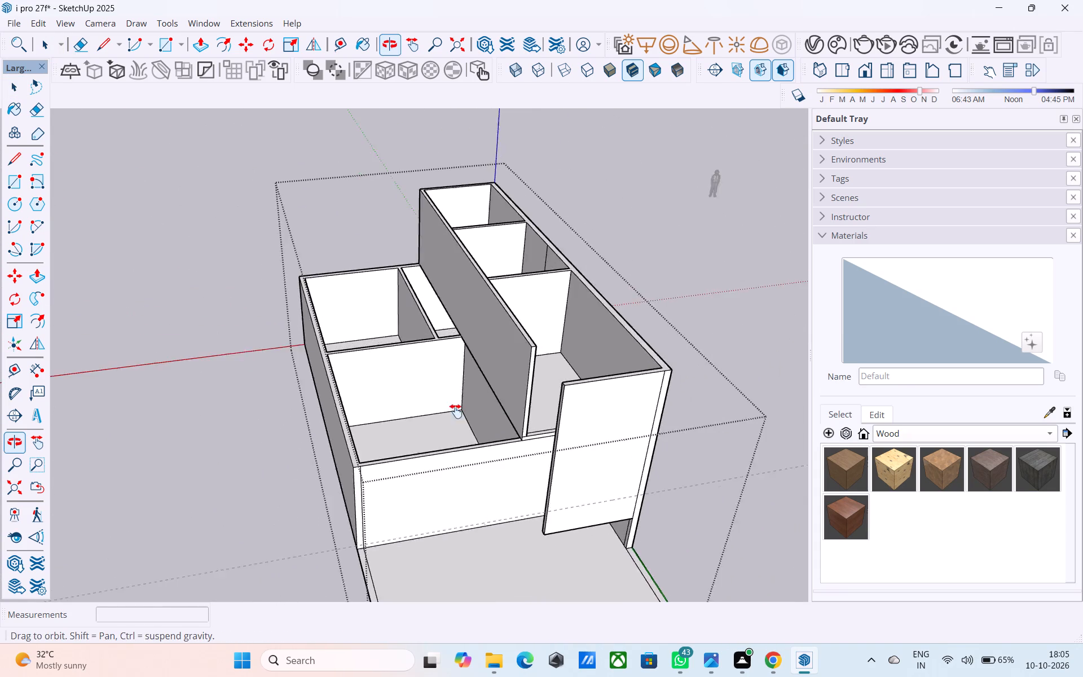
shift+middle_drag(456, 411, 378, 507)
scroll(495, 457, up, 2)
click(450, 441)
shift+middle_drag(450, 441, 442, 397)
scroll(442, 397, up, 2)
click(447, 399)
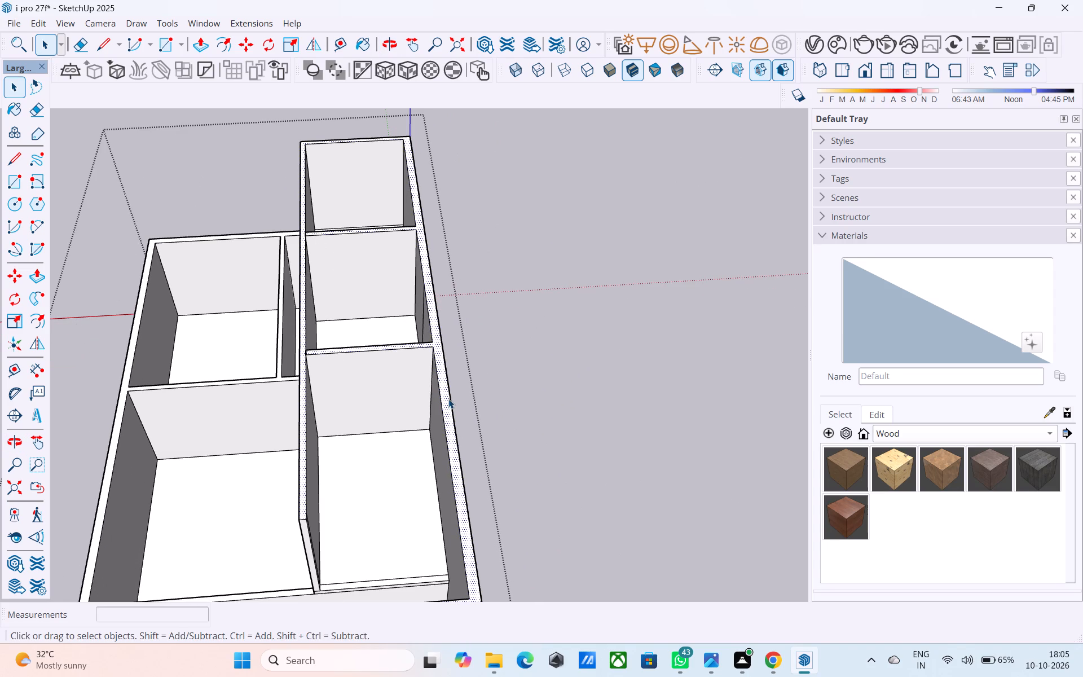
key(p)
click(448, 399)
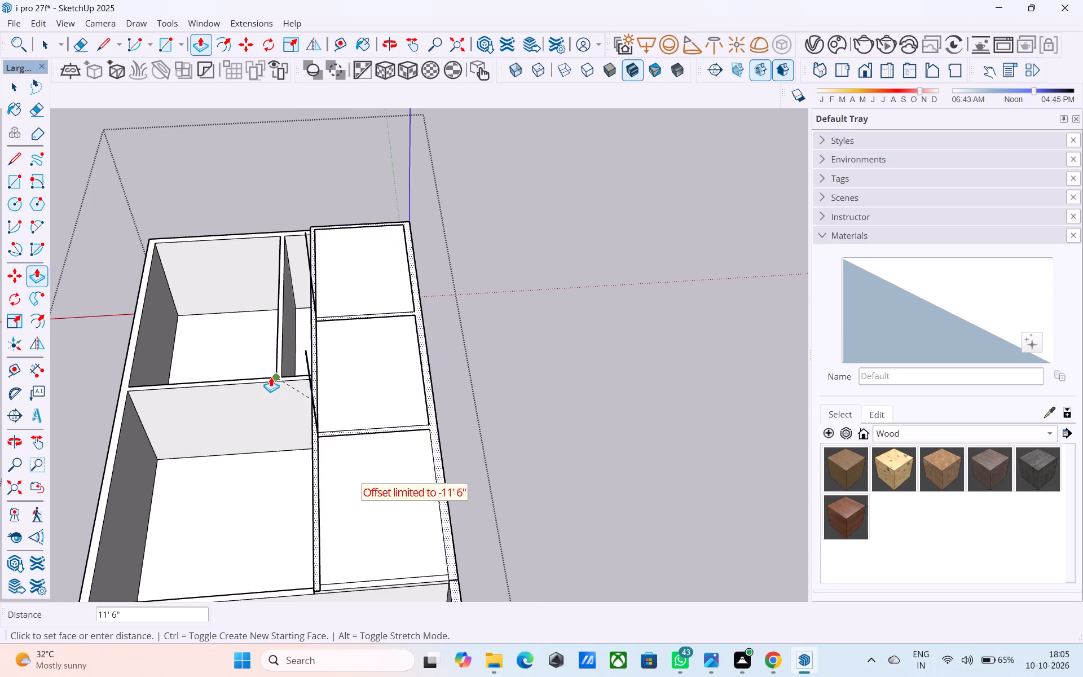
click(271, 377)
Erase the two leftover vertical partition slivers standing above the lowered block.
scroll(351, 402, down, 1)
middle_drag(351, 402, 551, 383)
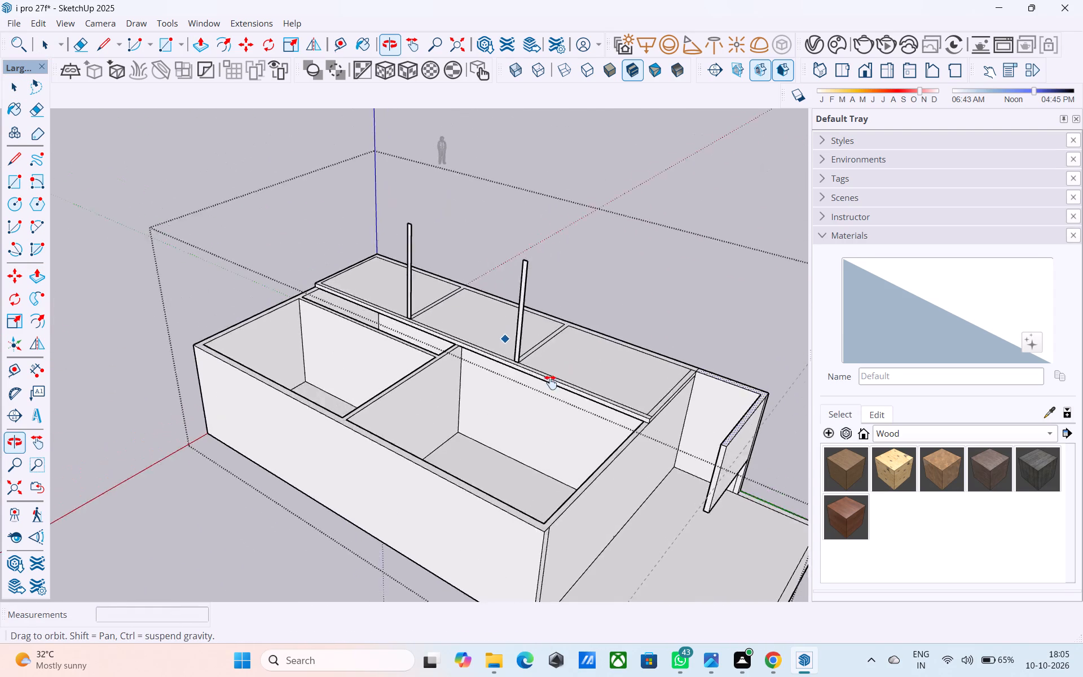
middle_drag(551, 383, 690, 297)
key(e)
drag(631, 221, 515, 218)
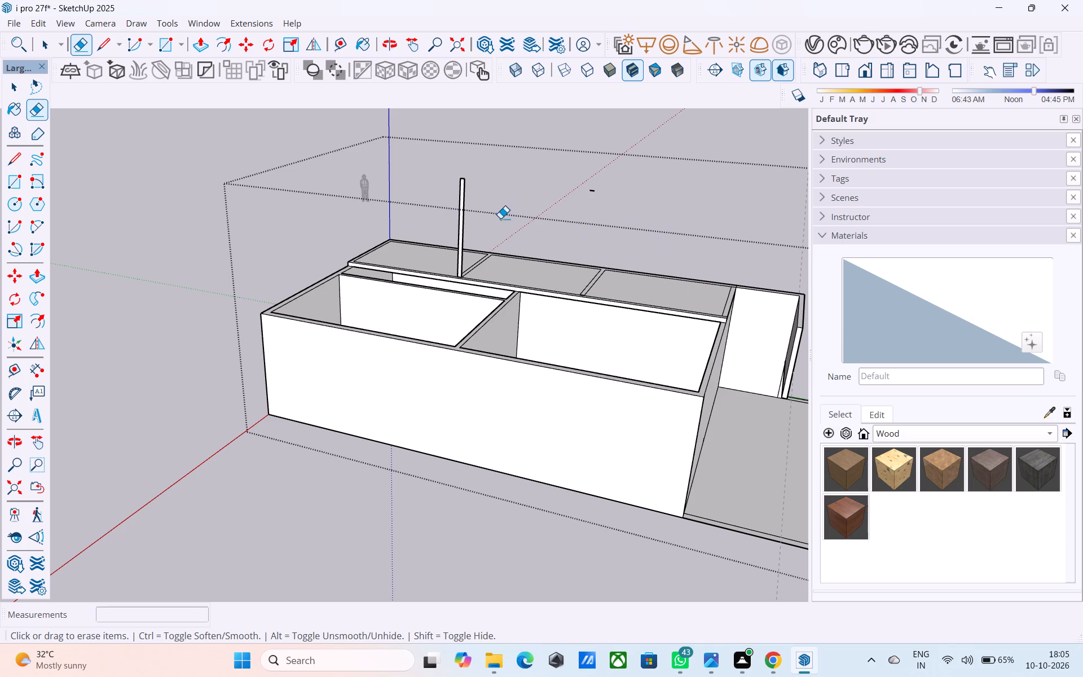
drag(500, 218, 434, 212)
drag(588, 183, 592, 190)
drag(454, 178, 452, 186)
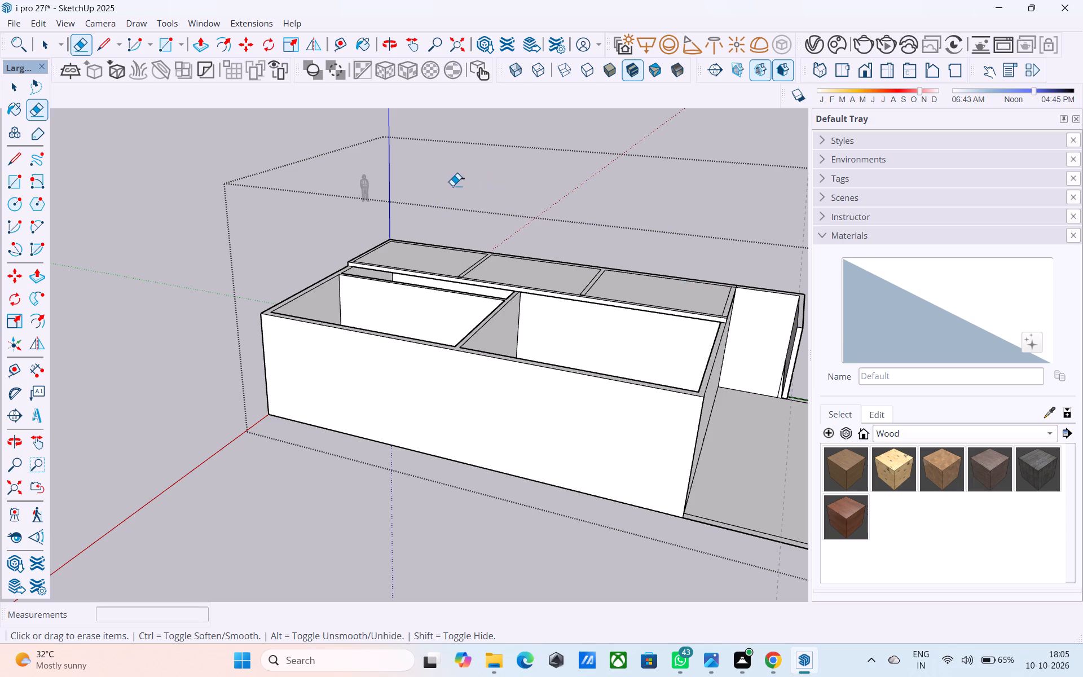
drag(452, 186, 452, 185)
click(459, 180)
key(space)
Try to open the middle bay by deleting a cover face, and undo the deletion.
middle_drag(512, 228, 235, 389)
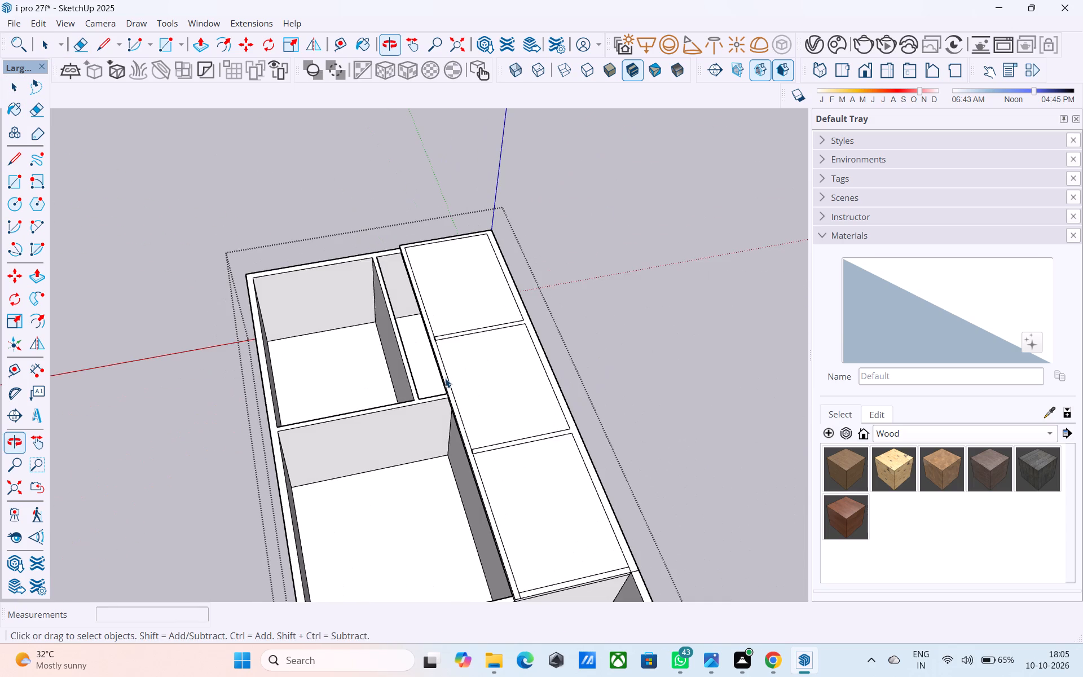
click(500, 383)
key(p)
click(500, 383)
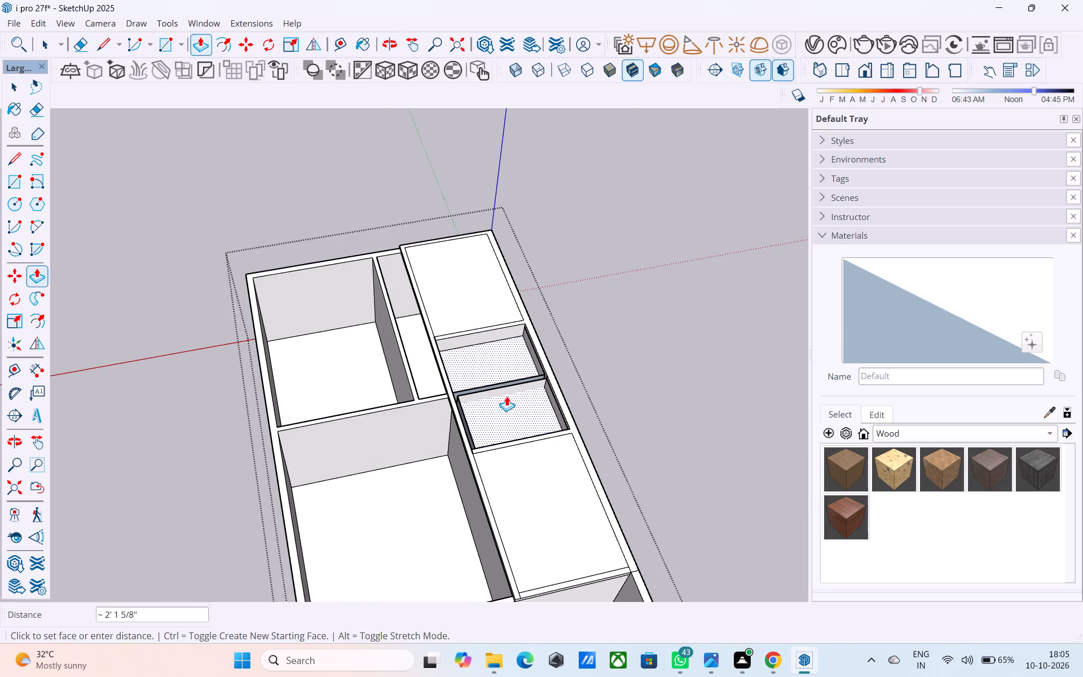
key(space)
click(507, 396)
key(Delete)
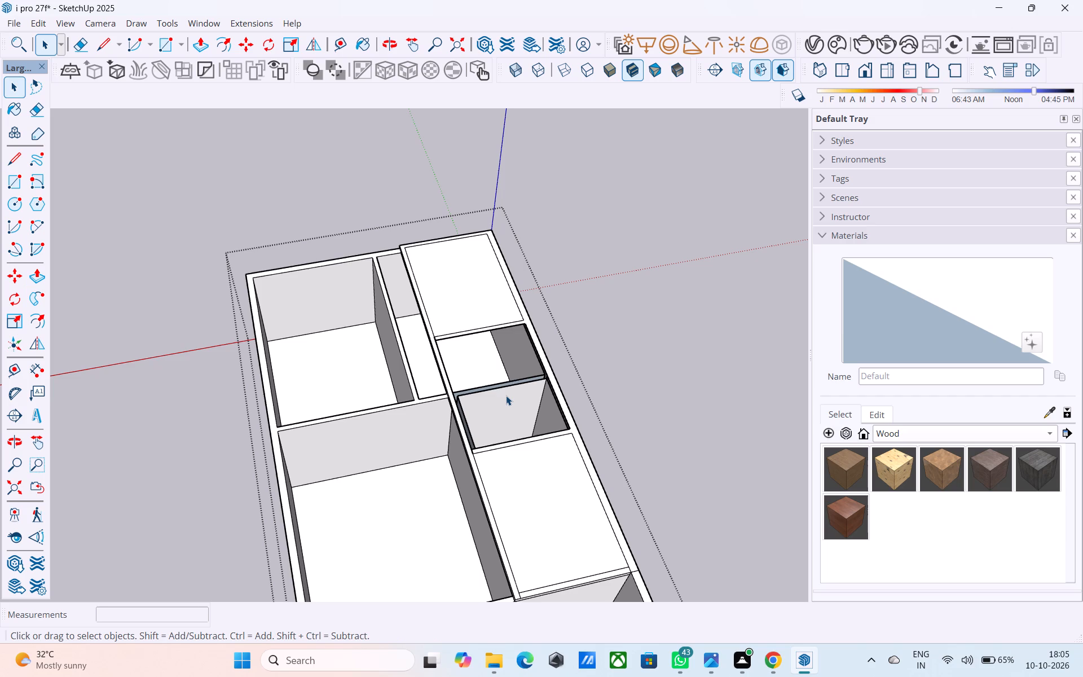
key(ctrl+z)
Push the middle bay's slab face down to the top of the partition beneath it.
scroll(505, 394, up, 3)
key(space)
click(505, 394)
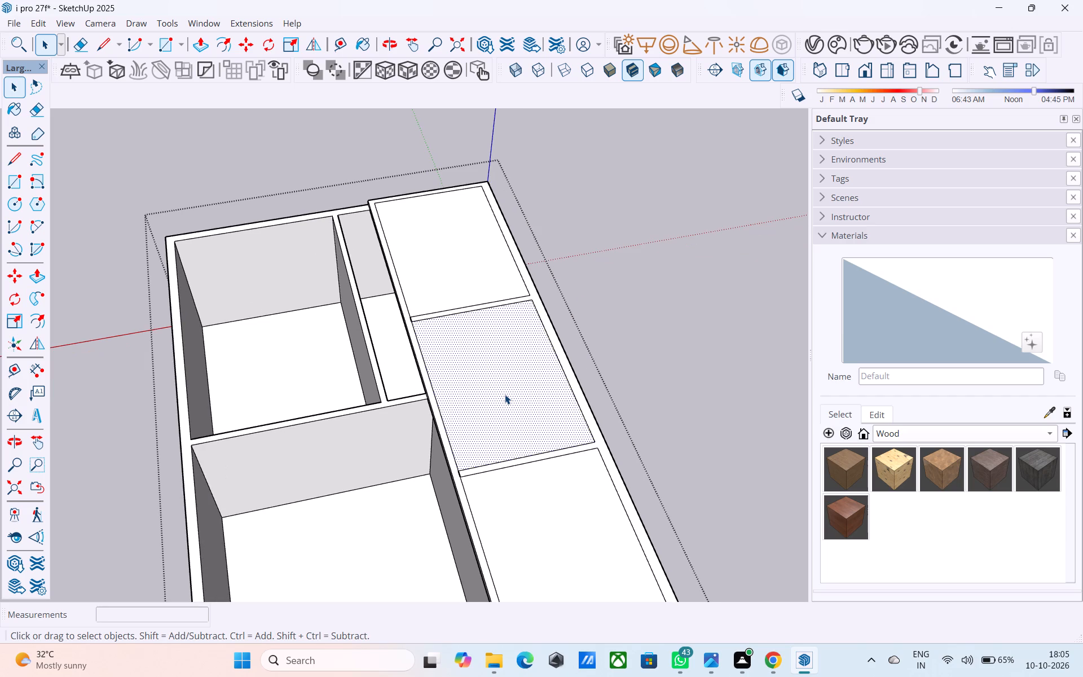
key(p)
click(505, 394)
middle_drag(510, 398, 601, 304)
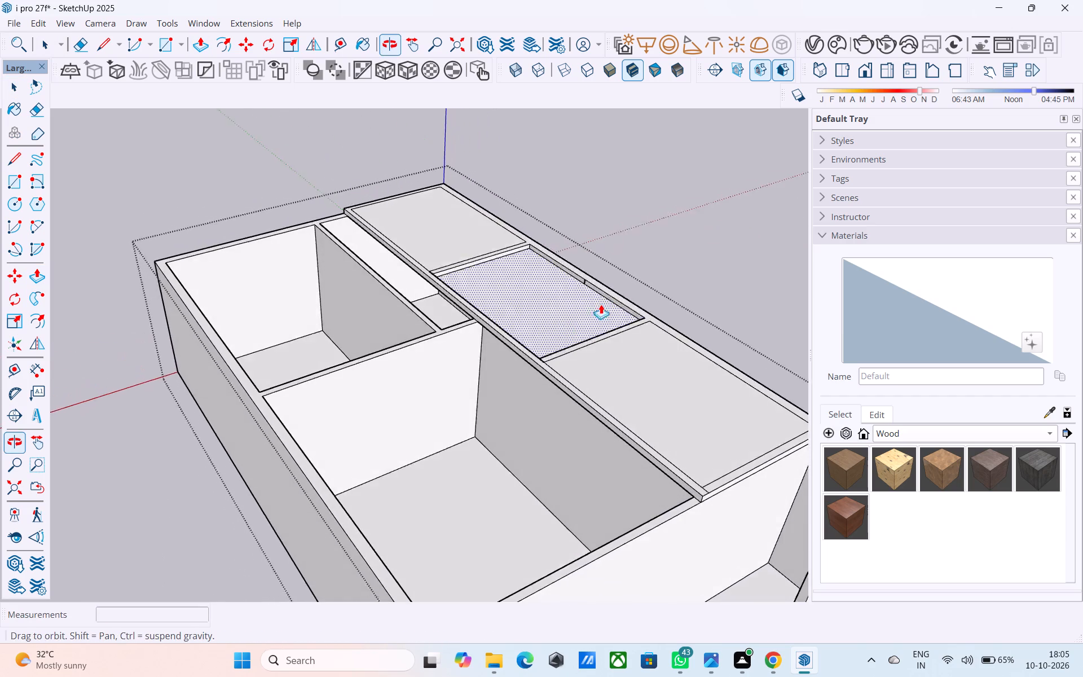
middle_drag(601, 304, 605, 304)
scroll(500, 354, up, 8)
click(516, 341)
Delete the two faces covering the rooms on either side of the middle bay's partition.
middle_drag(592, 299, 533, 380)
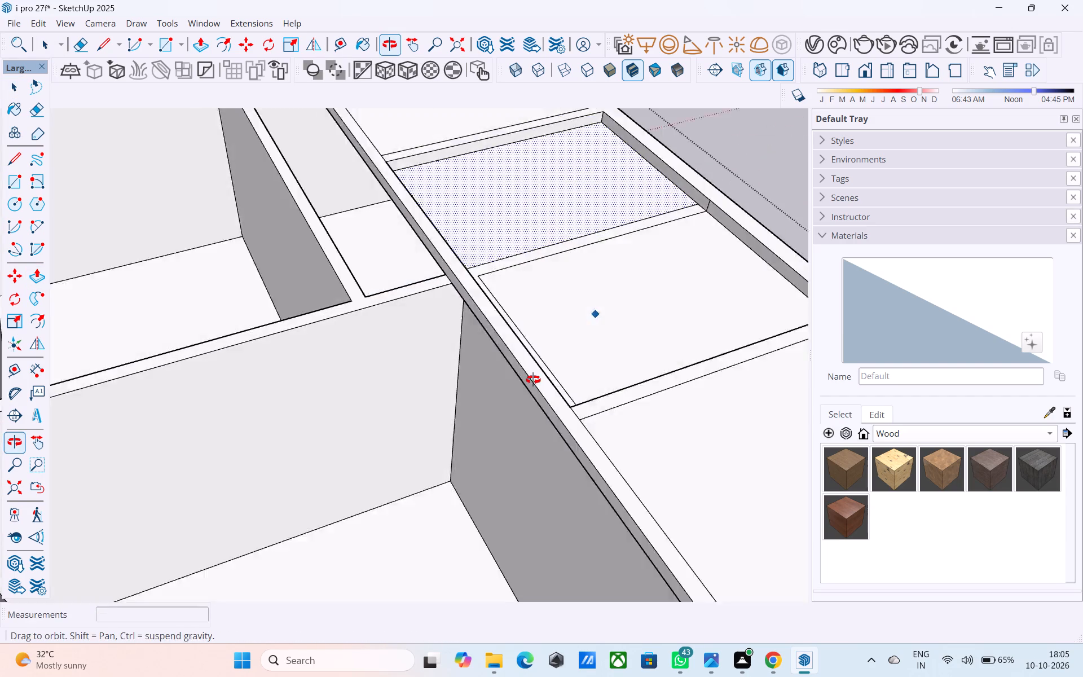
middle_drag(533, 380, 510, 375)
scroll(476, 260, down, 4)
key(space)
click(503, 289)
key(Delete)
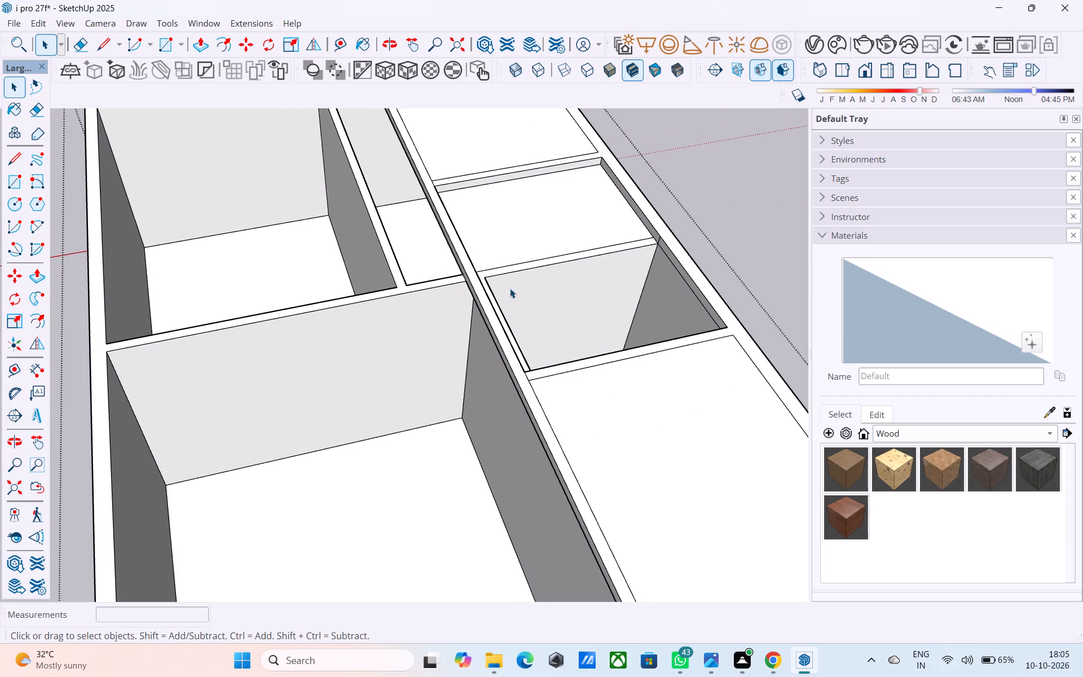
click(529, 230)
key(Delete)
Push the slab face over the rear bay along the outer long wall down 6".
click(506, 150)
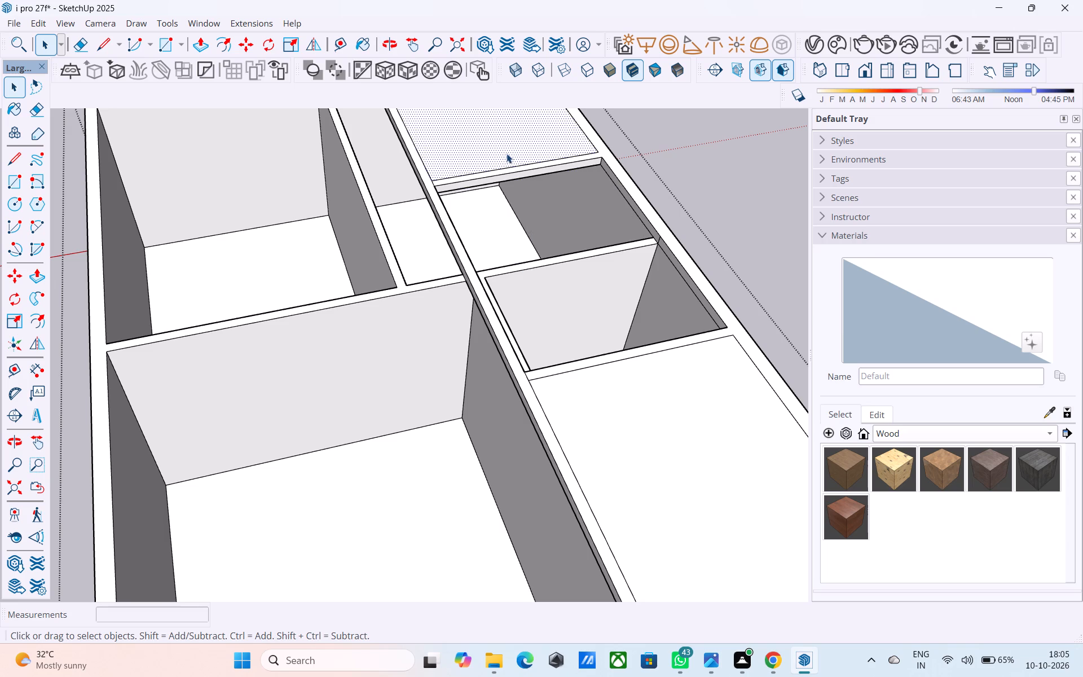
scroll(510, 157, down, 1)
shift+middle_drag(510, 157, 487, 267)
key(p)
click(495, 253)
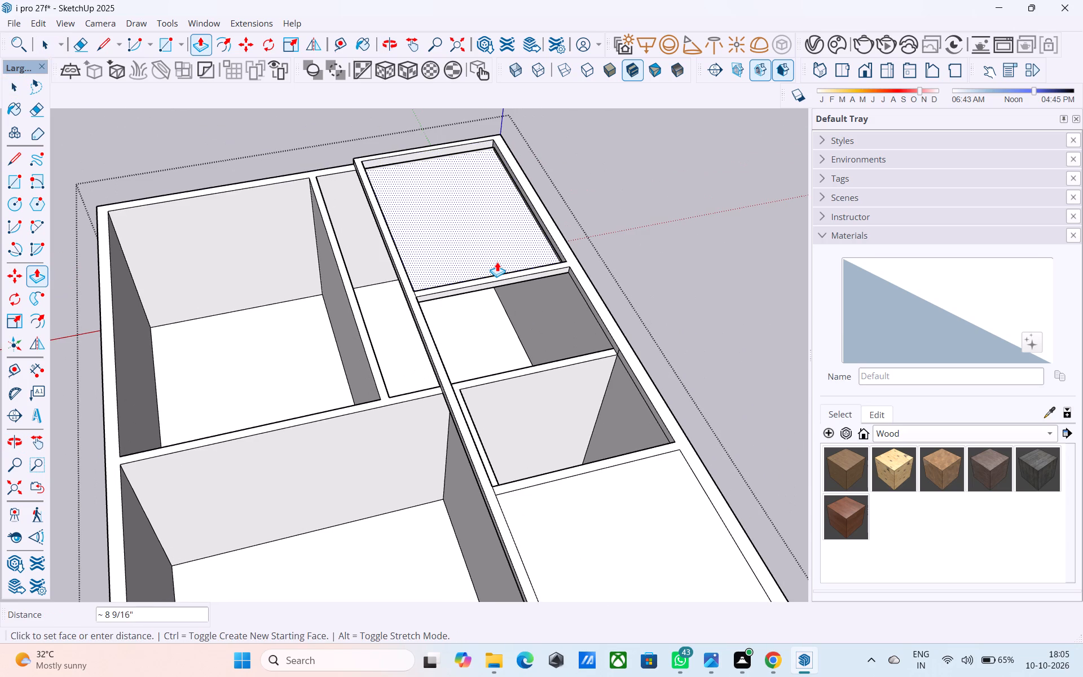
text(6")
key(Return)
key(space)
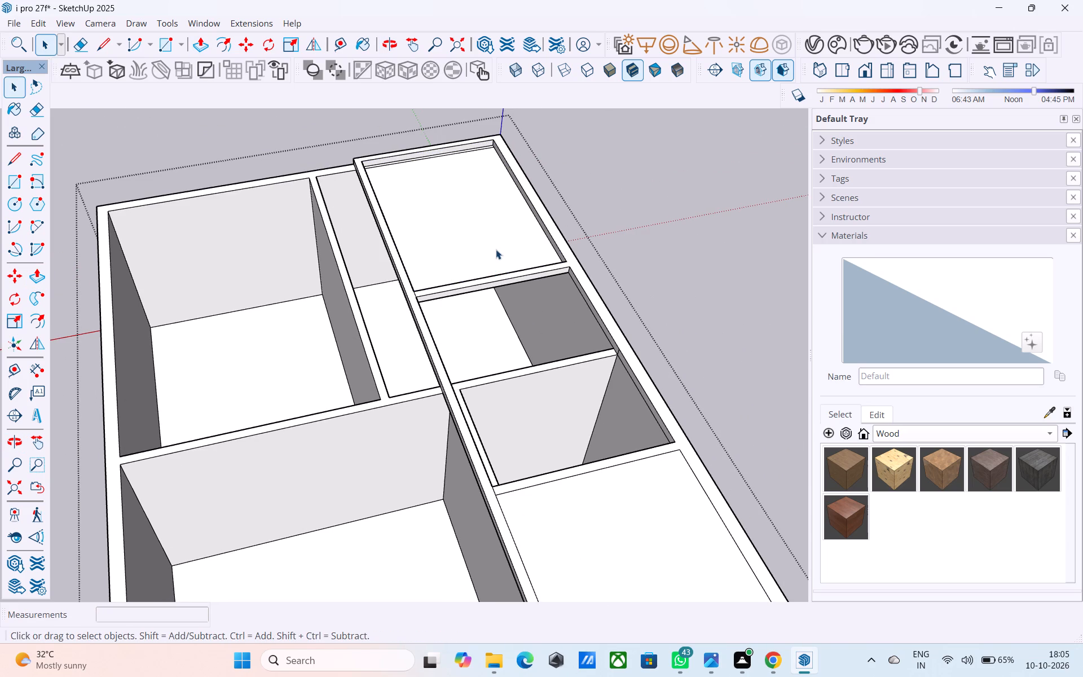
Delete the lowered face covering the rear bay to open the room below.
click(496, 249)
key(Delete)
middle_drag(474, 250, 349, 191)
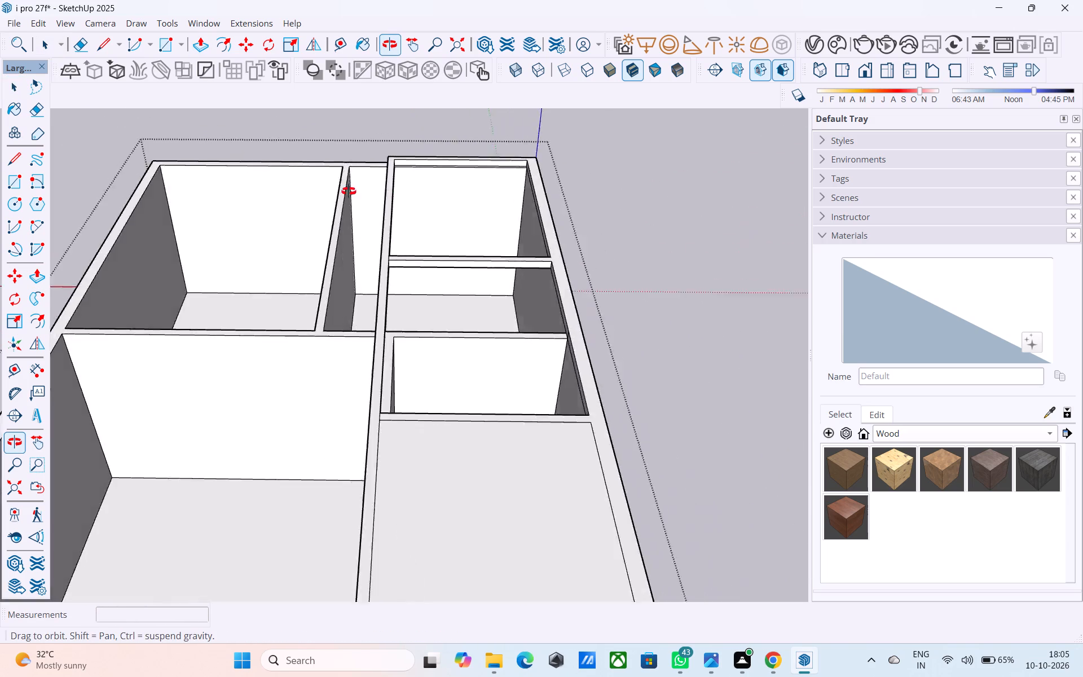
Push the slab's edge face along the inner long wall inward 6" to the line of the rooms.
middle_drag(349, 191, 252, 190)
middle_drag(548, 213, 225, 249)
middle_drag(228, 249, 538, 221)
scroll(517, 234, down, 3)
middle_drag(437, 296, 707, 231)
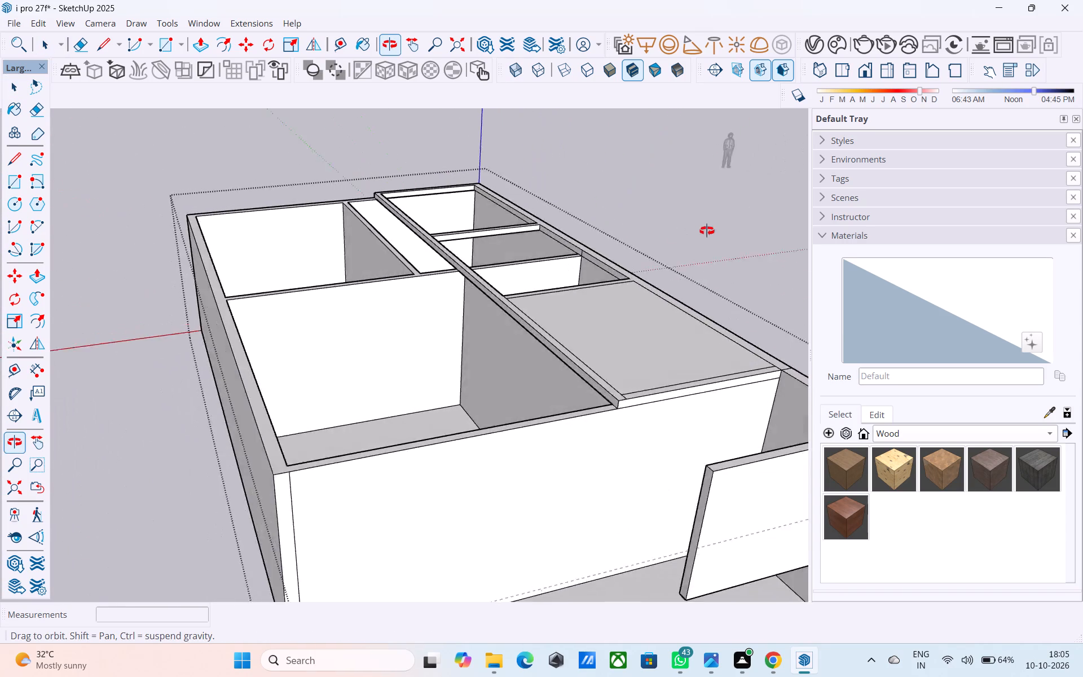
middle_drag(707, 231, 769, 256)
shift+middle_drag(759, 258, 535, 228)
scroll(371, 301, up, 3)
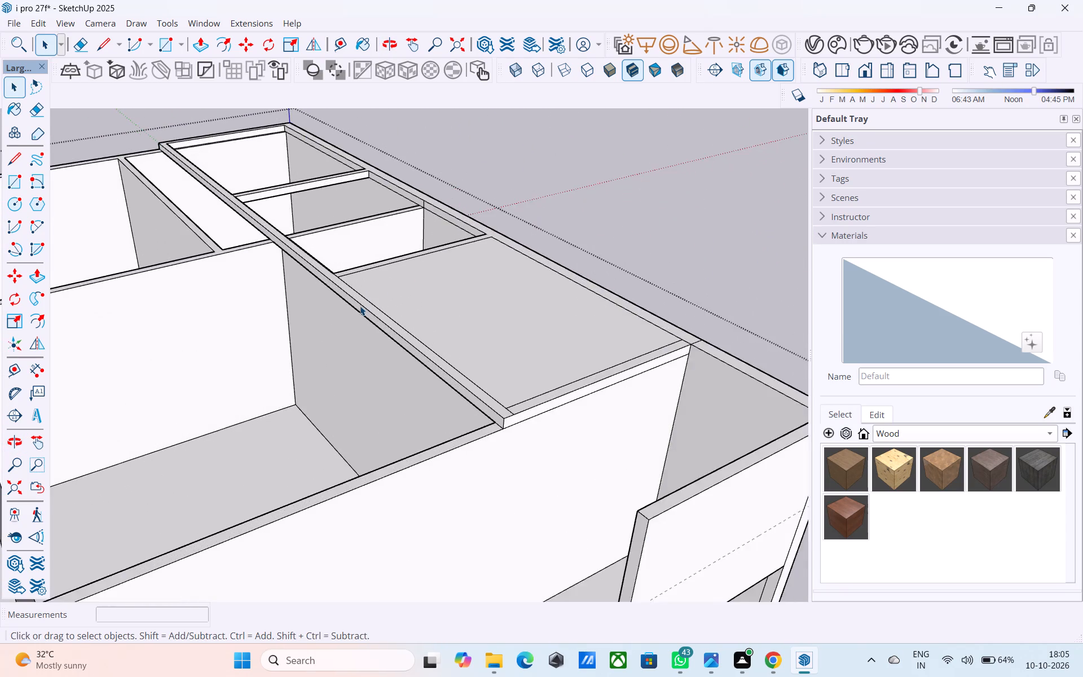
scroll(360, 306, up, 3)
click(355, 308)
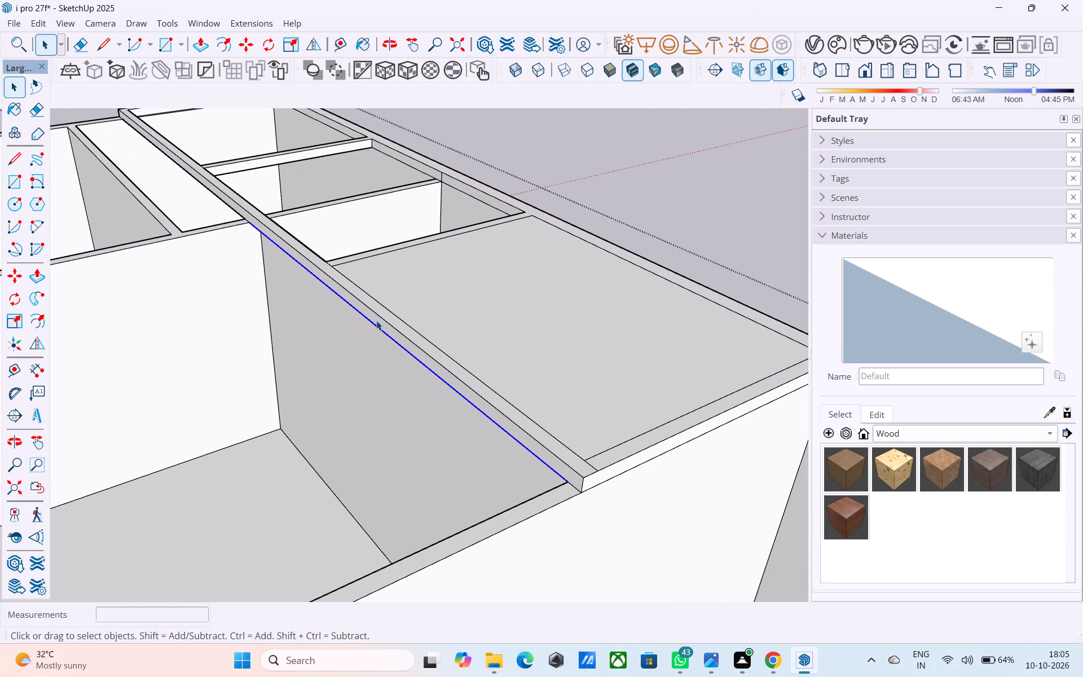
click(376, 320)
key(p)
click(389, 315)
click(605, 260)
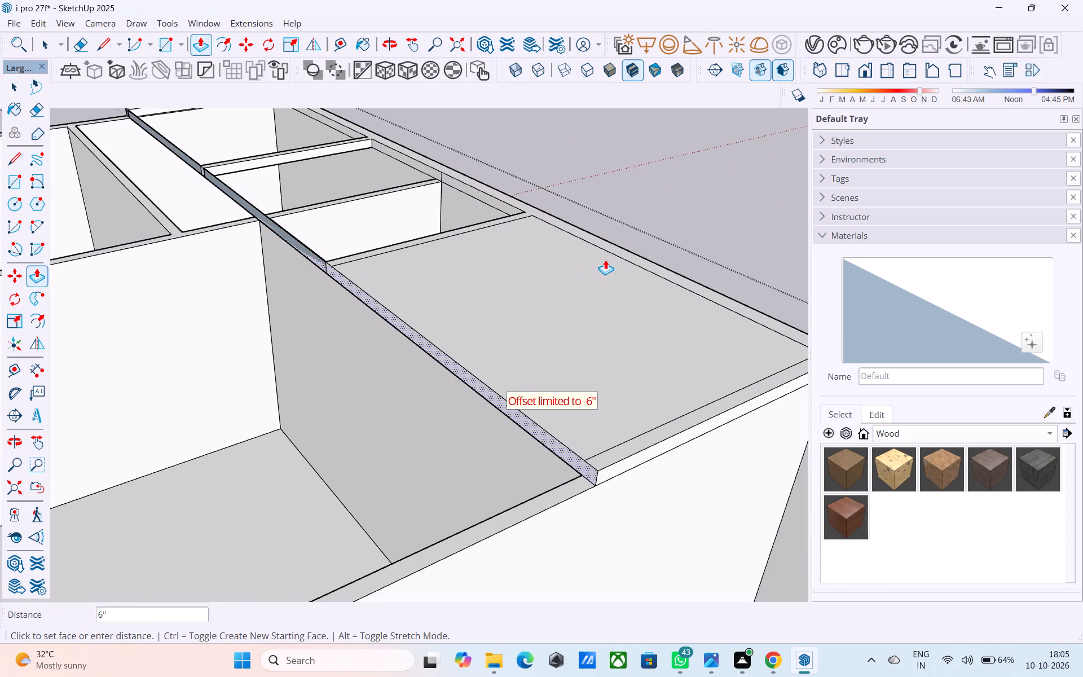
click(408, 328)
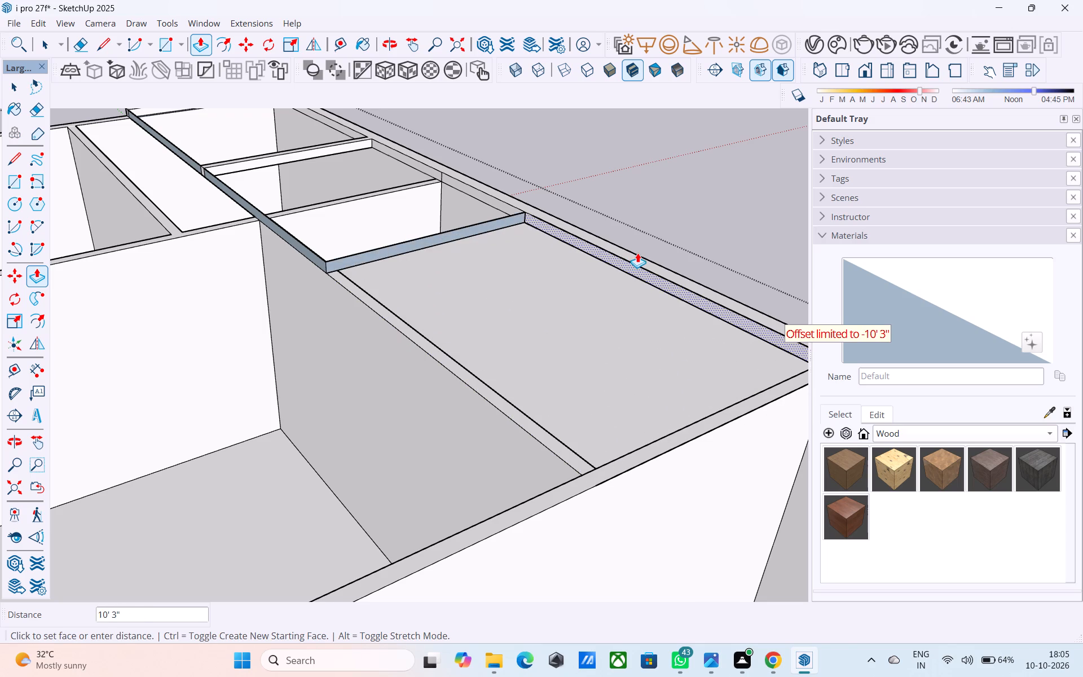
key(space)
Push the slab face over the front bay down about 6" and delete it to open the room below.
click(530, 293)
key(p)
click(530, 293)
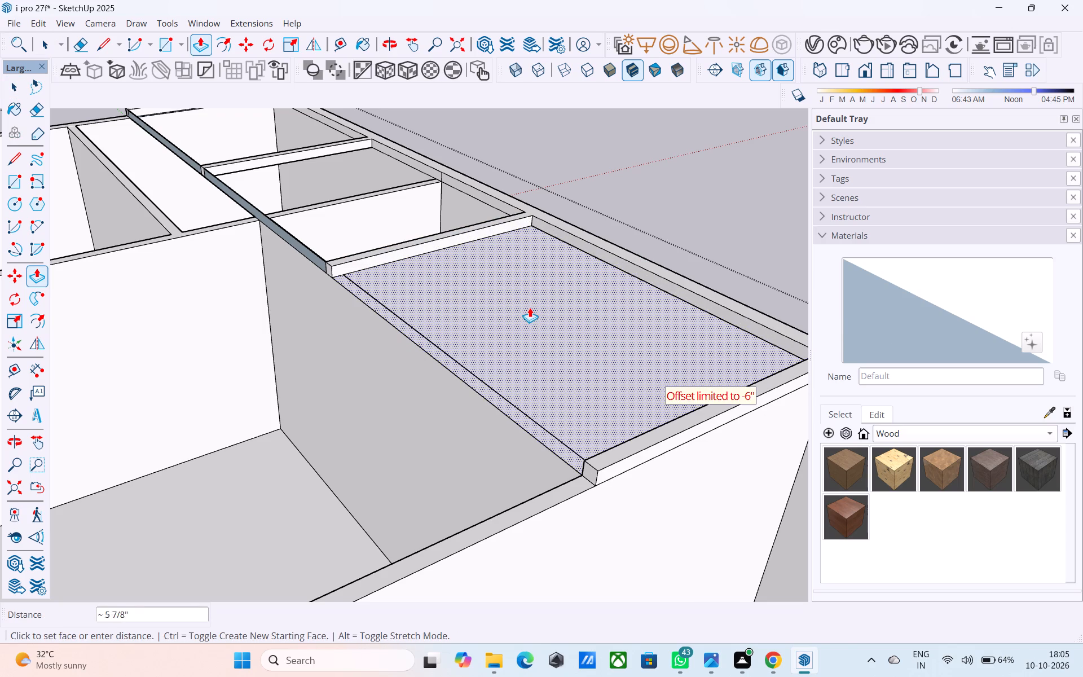
click(530, 307)
key(space)
click(530, 307)
key(Delete)
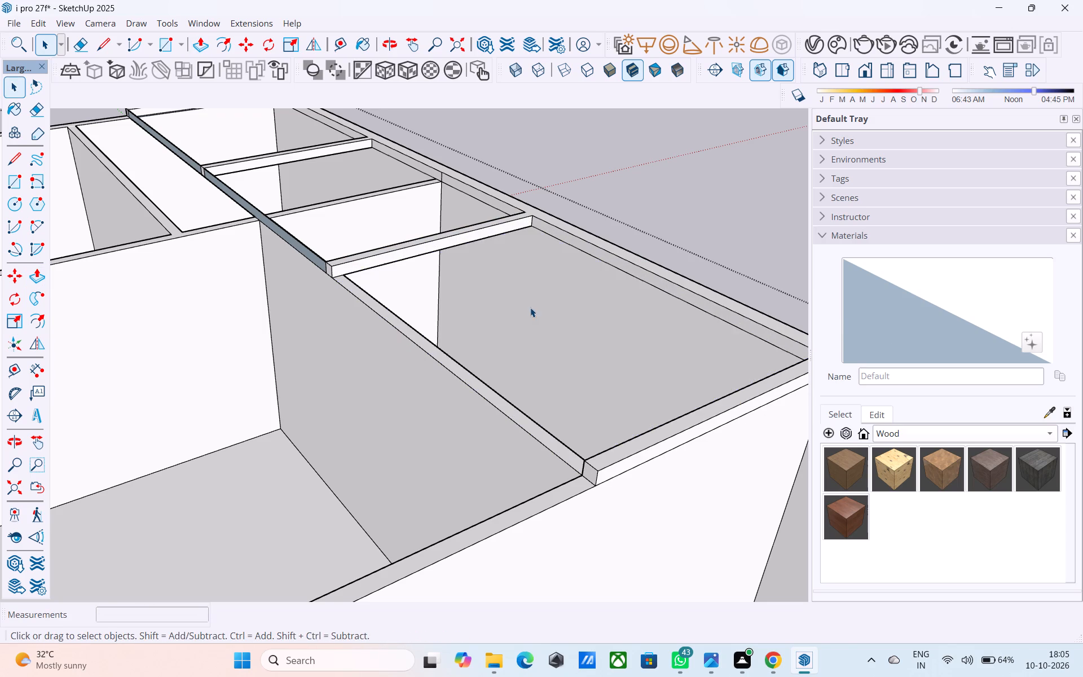
Erase the edges of the thin leftover slab strip alongside the rear bay.
middle_drag(534, 309, 523, 363)
scroll(523, 363, down, 1)
middle_drag(373, 364, 435, 335)
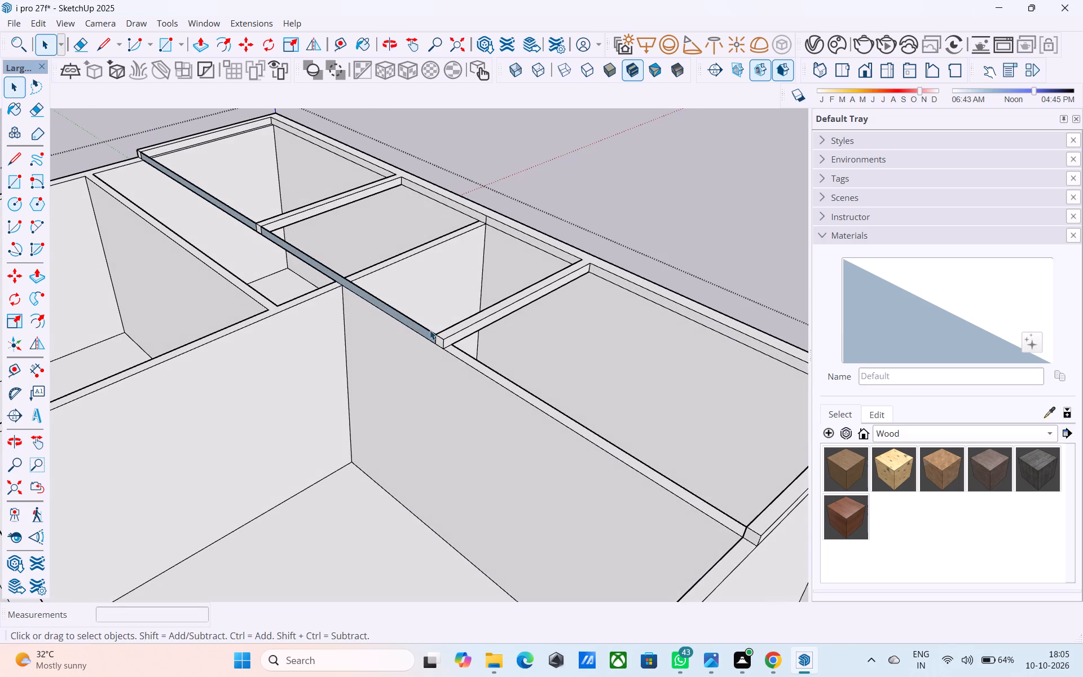
middle_drag(375, 314, 362, 328)
key(e)
drag(246, 225, 229, 230)
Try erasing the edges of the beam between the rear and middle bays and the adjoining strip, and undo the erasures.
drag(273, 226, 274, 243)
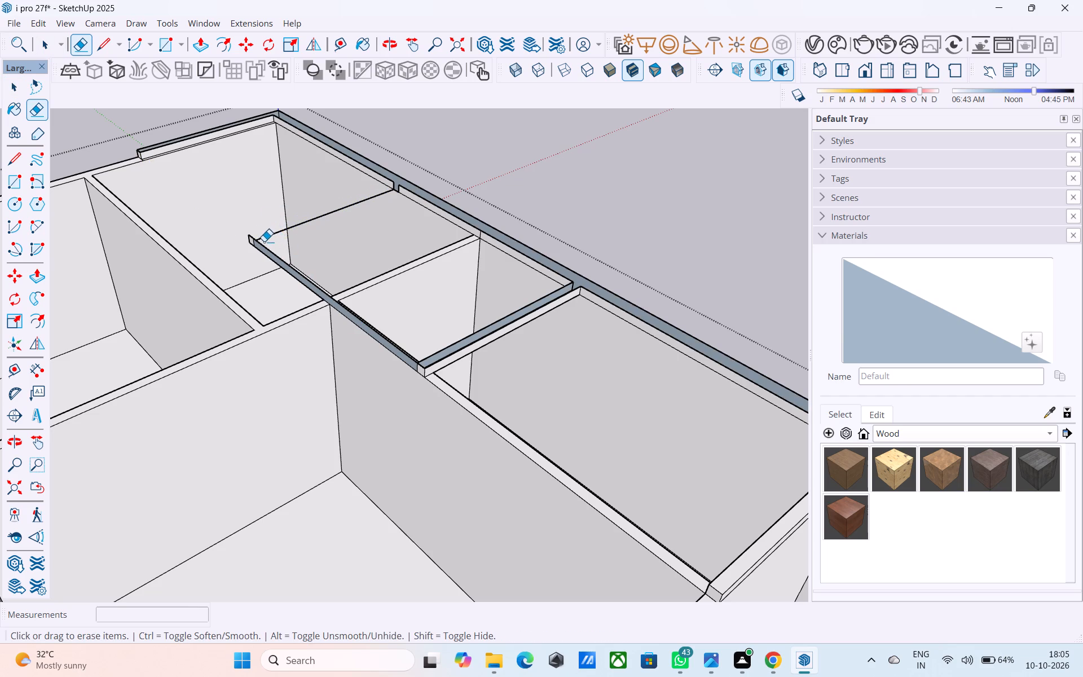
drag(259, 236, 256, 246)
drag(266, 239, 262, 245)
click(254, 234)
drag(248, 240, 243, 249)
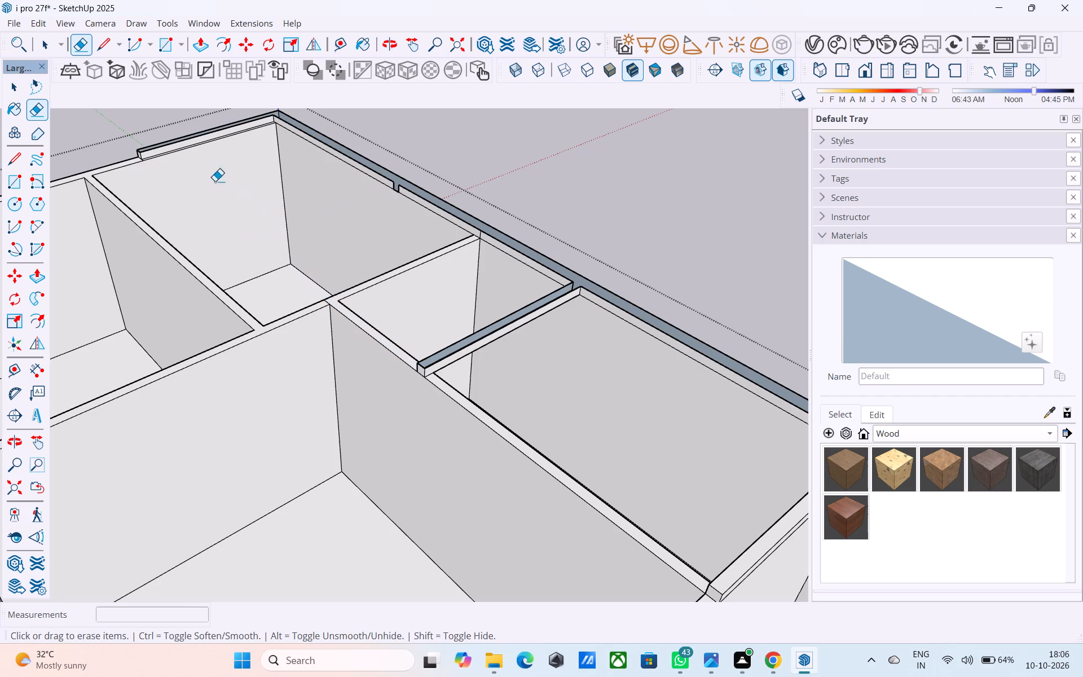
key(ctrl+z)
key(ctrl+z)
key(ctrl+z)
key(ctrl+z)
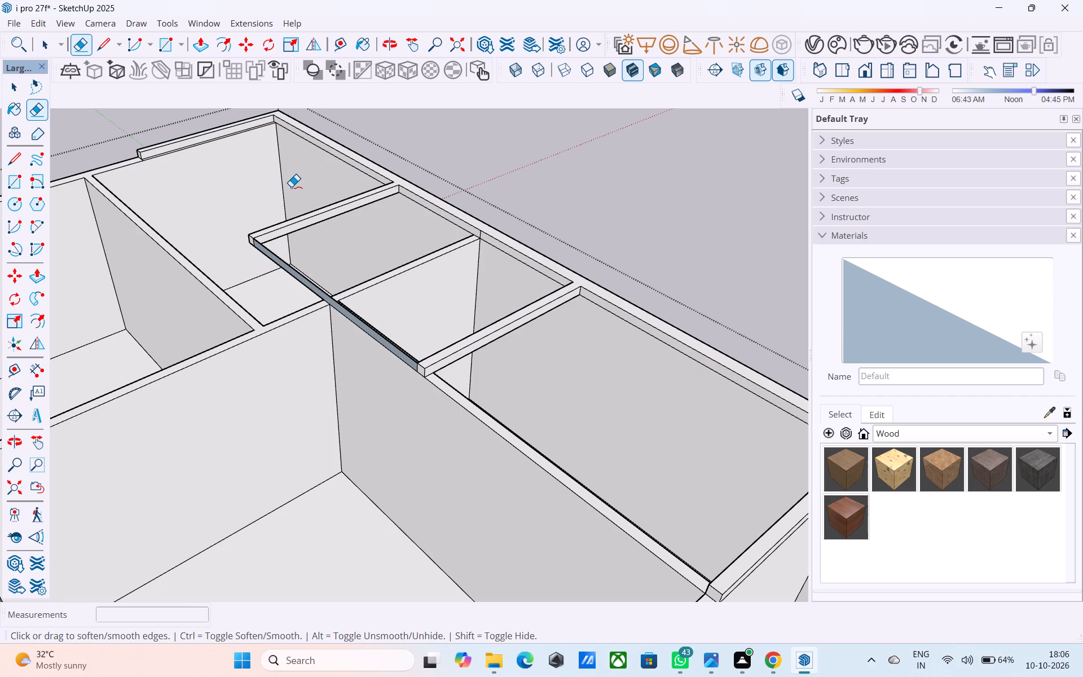
Delete the thin leftover strip face alongside the middle bay and erase its remaining edges.
key(space)
middle_drag(294, 263, 415, 200)
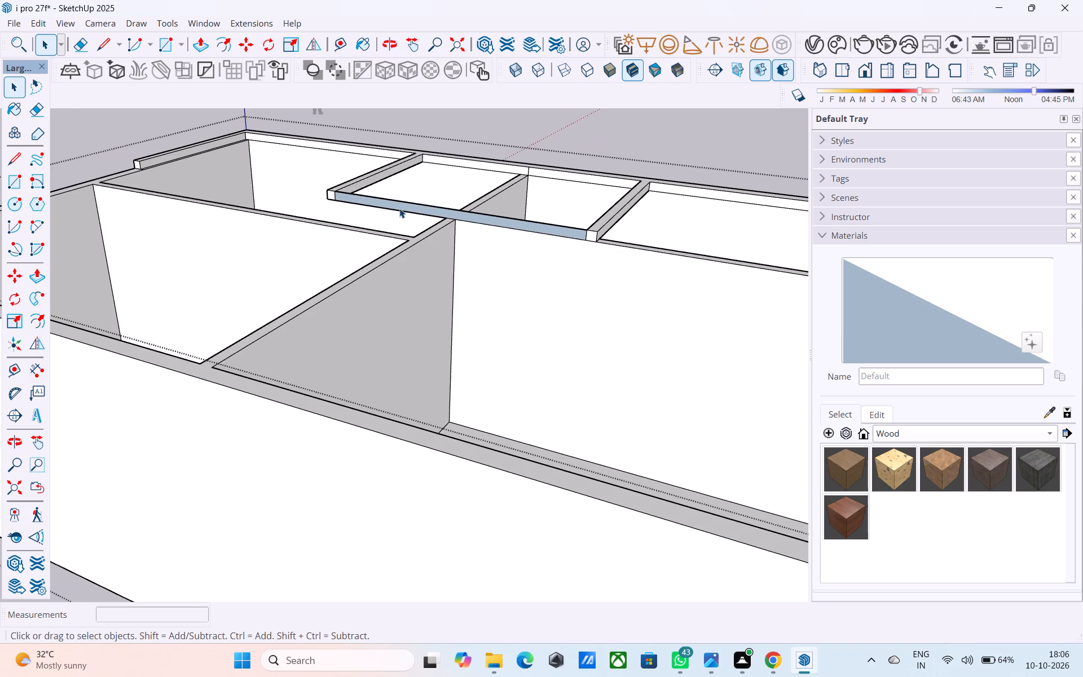
click(399, 208)
key(Delete)
key(e)
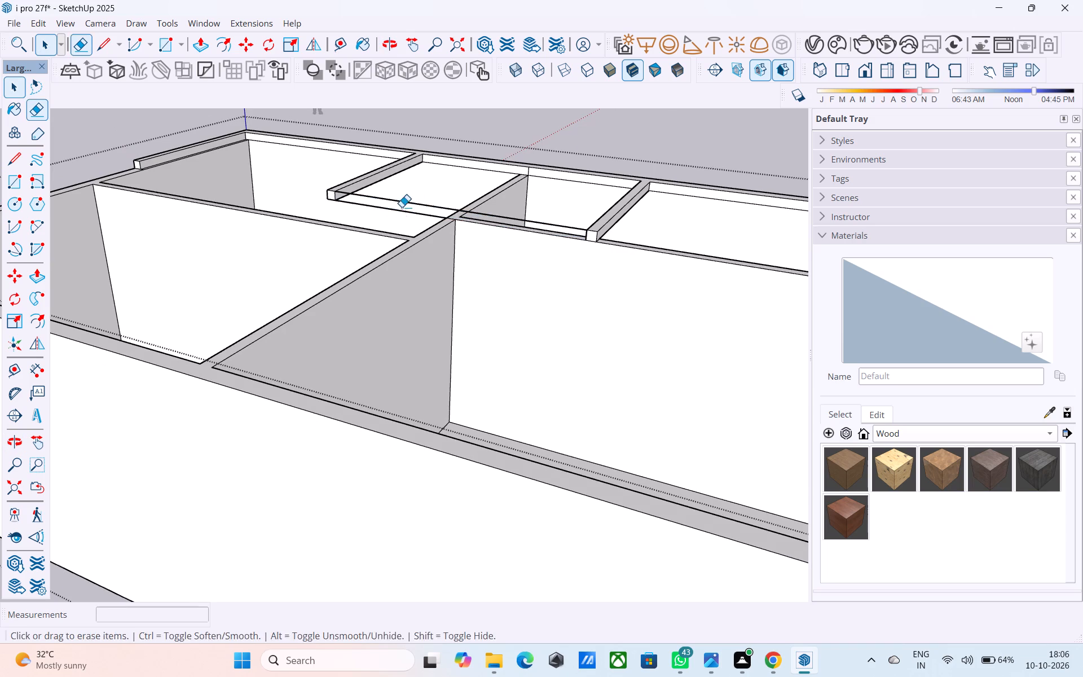
middle_drag(402, 207, 410, 196)
drag(408, 190, 408, 206)
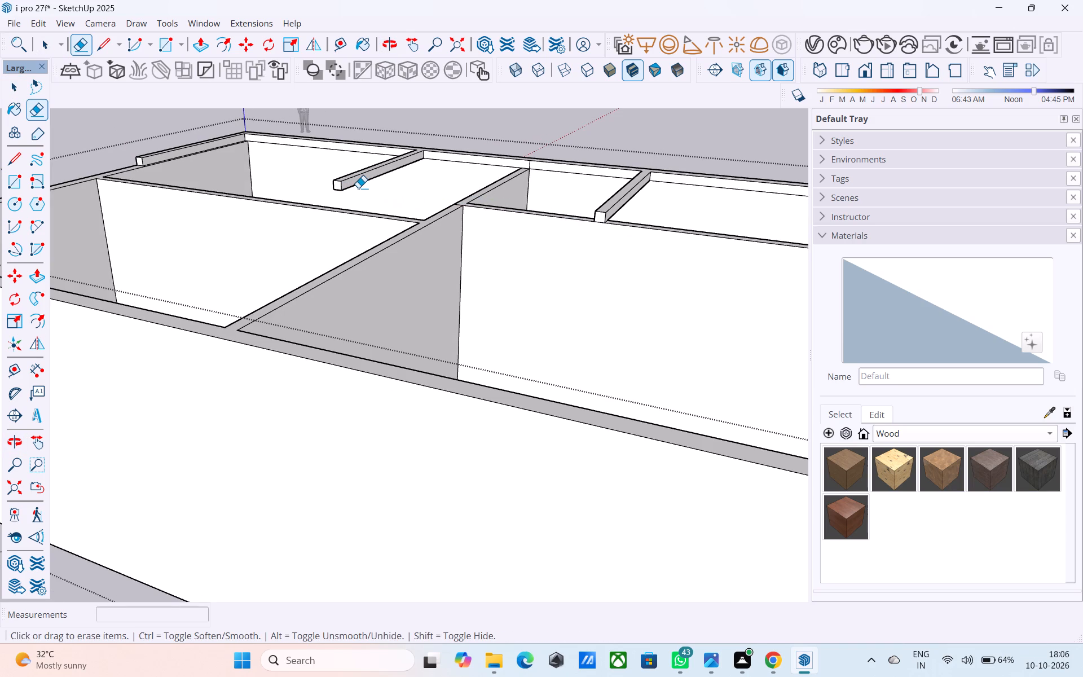
Push the end face of the beam between the rear and middle bays back to the outer long wall.
key(space)
click(336, 187)
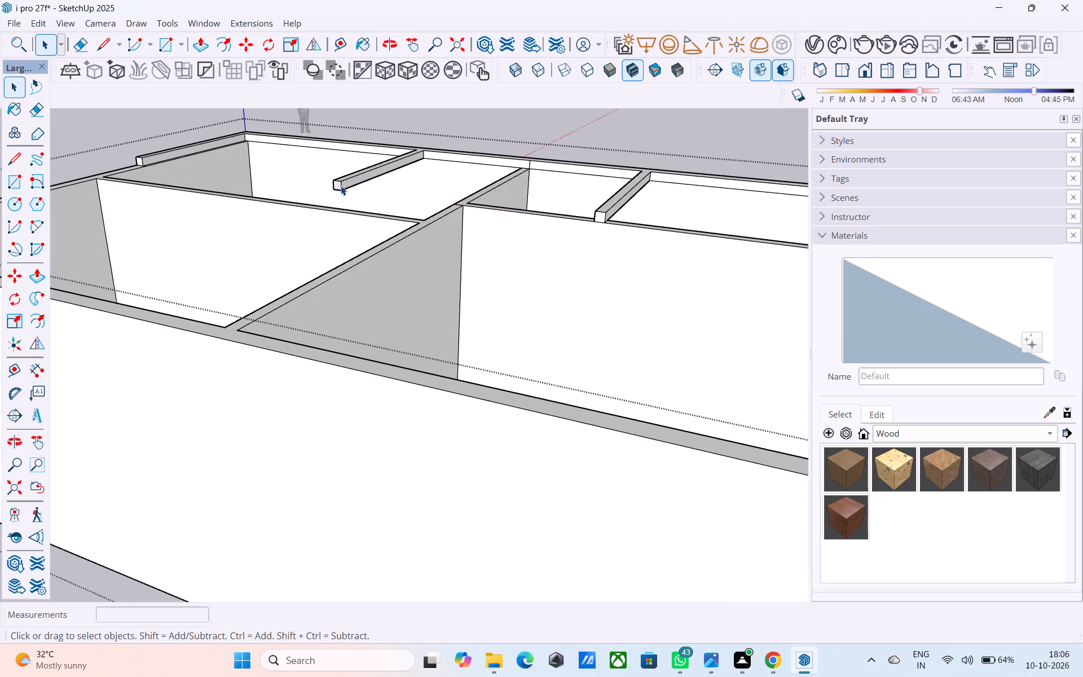
key(p)
click(341, 186)
click(441, 178)
Push the end face of the raised slab strip on the rear wall back to the outer corner.
middle_drag(324, 182, 526, 262)
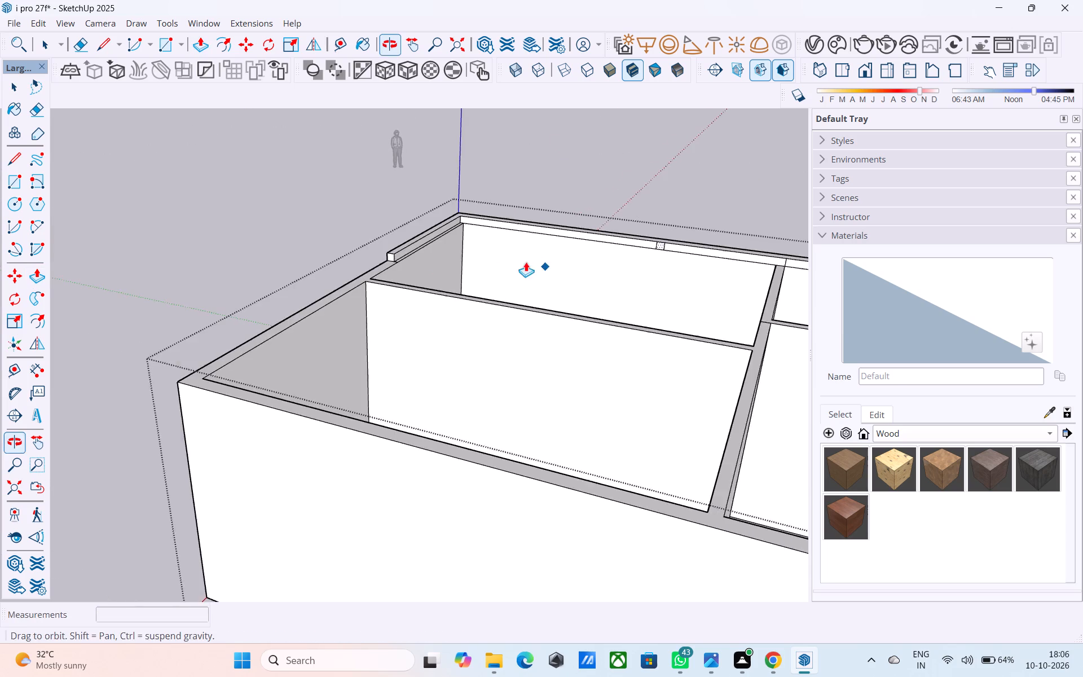
middle_drag(526, 262, 545, 267)
scroll(365, 254, up, 5)
key(space)
click(396, 256)
click(396, 257)
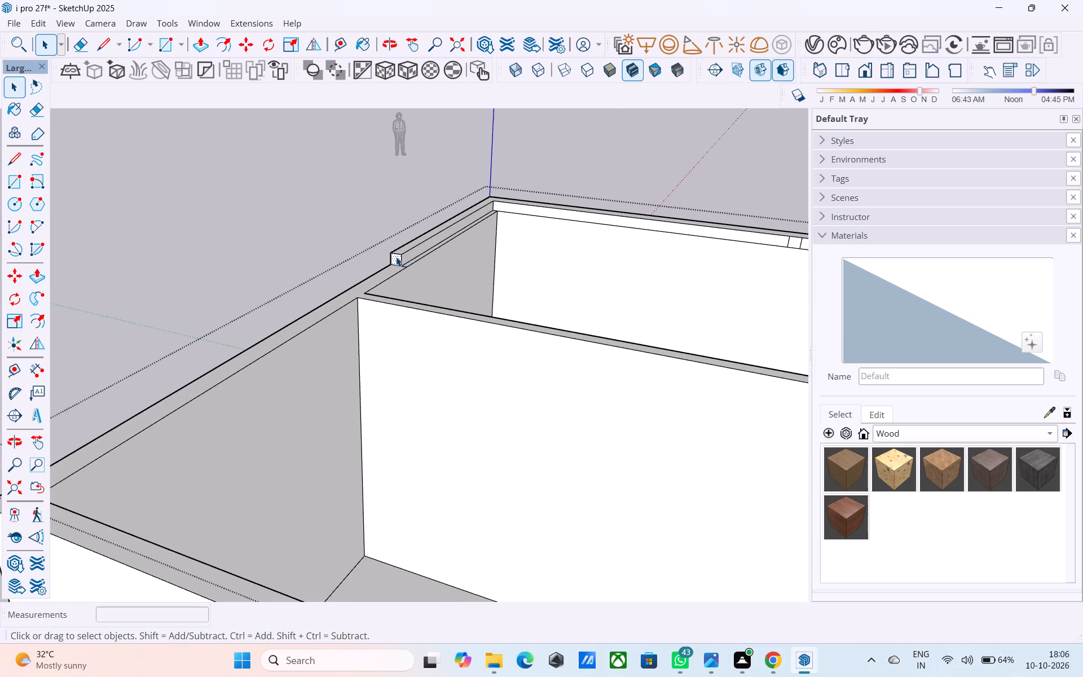
key(p)
click(396, 257)
click(583, 247)
key(space)
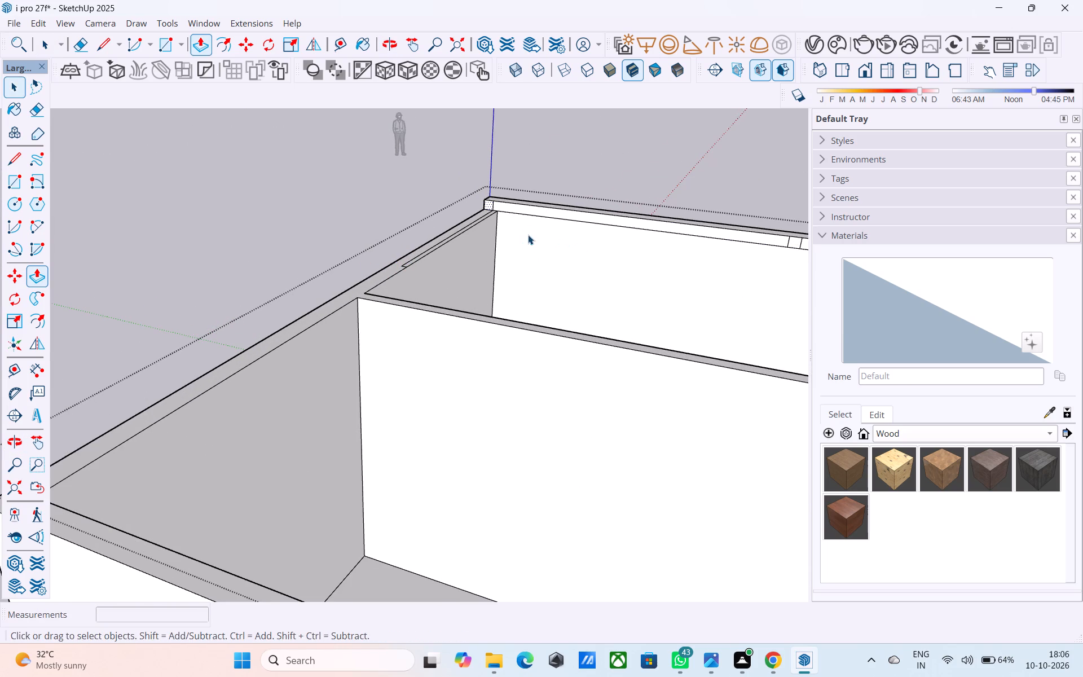
Erase the leftover outline edges on top of the rear wall beside the corner.
scroll(455, 231, up, 3)
middle_drag(445, 238, 451, 328)
key(e)
scroll(429, 346, up, 4)
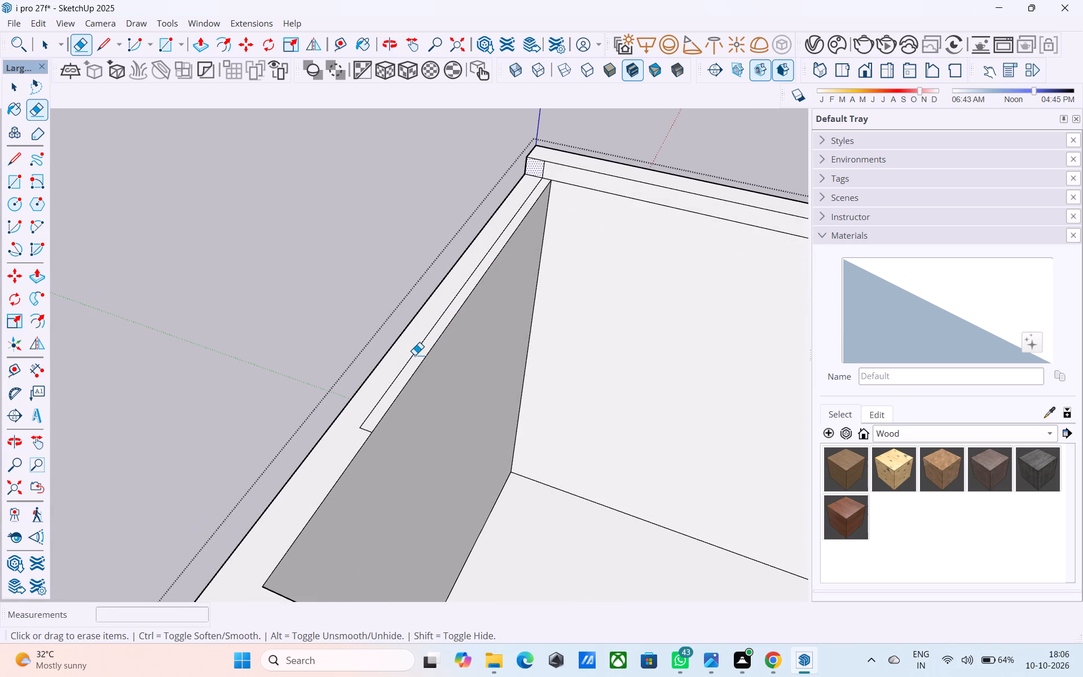
click(415, 355)
click(359, 425)
drag(361, 430, 369, 425)
Draw a line across the outer long wall's rear end, level with the top of the rear wall.
scroll(367, 410, down, 1)
middle_drag(366, 414, 710, 335)
middle_drag(643, 300, 670, 345)
shift+scroll(512, 310, down, 1)
shift+middle_drag(509, 318, 627, 382)
scroll(478, 324, up, 5)
key(space)
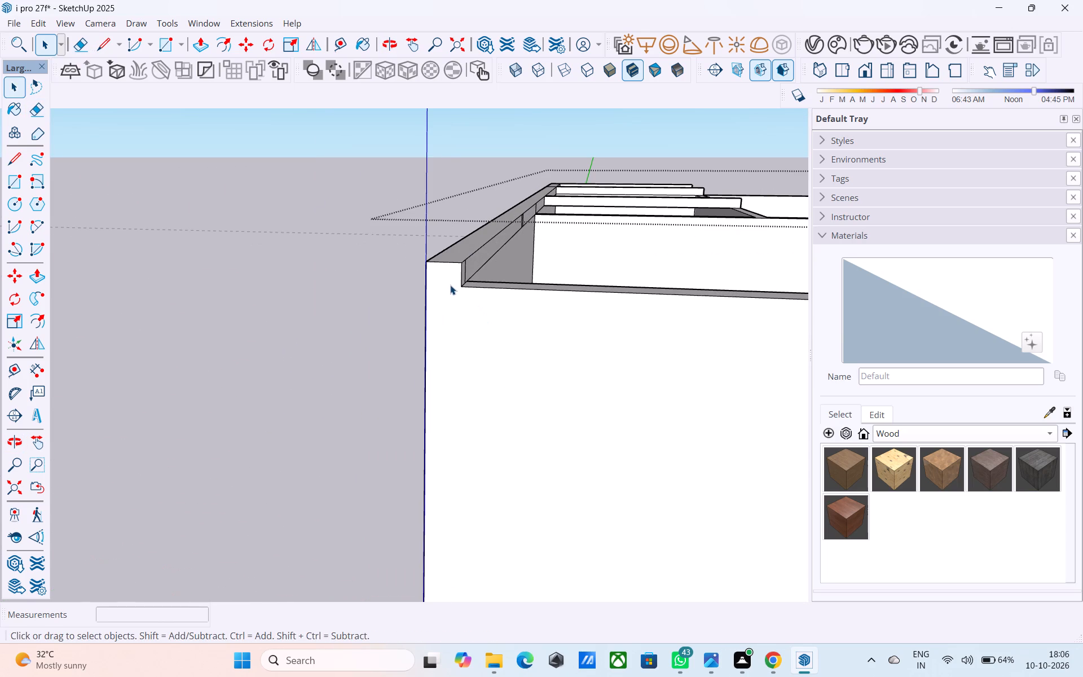
key(l)
scroll(451, 285, up, 3)
click(462, 287)
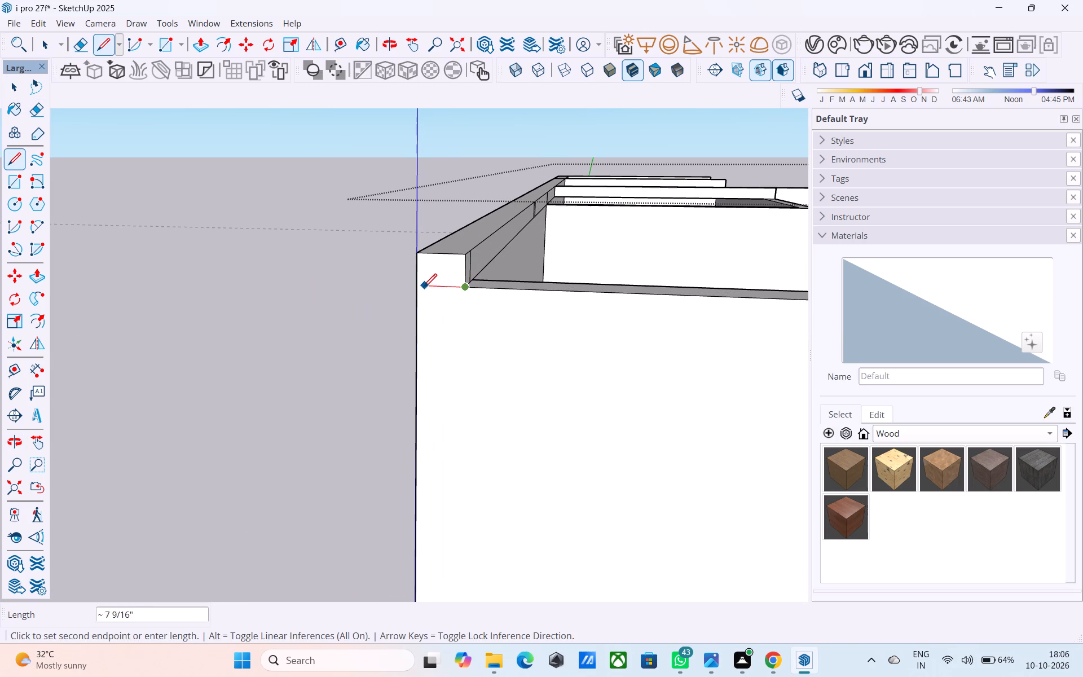
click(418, 288)
Push the raised strip's end face along the outer long wall to the line between the rear and middle bays.
key(space)
click(440, 278)
key(l)
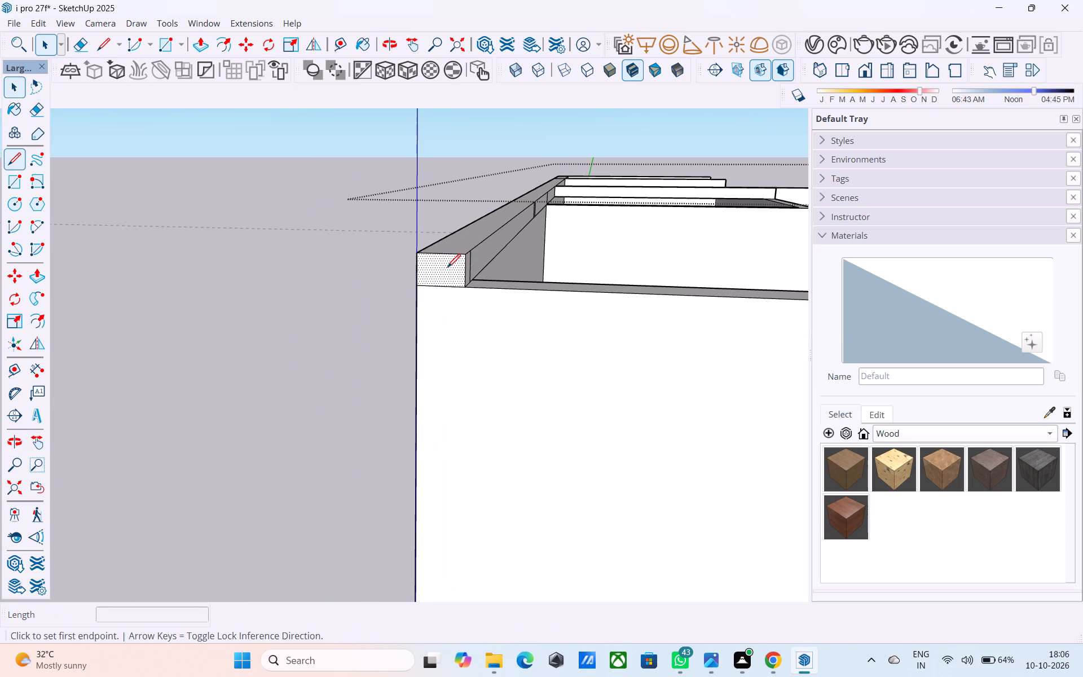
click(447, 269)
key(p)
click(447, 269)
drag(473, 231, 479, 222)
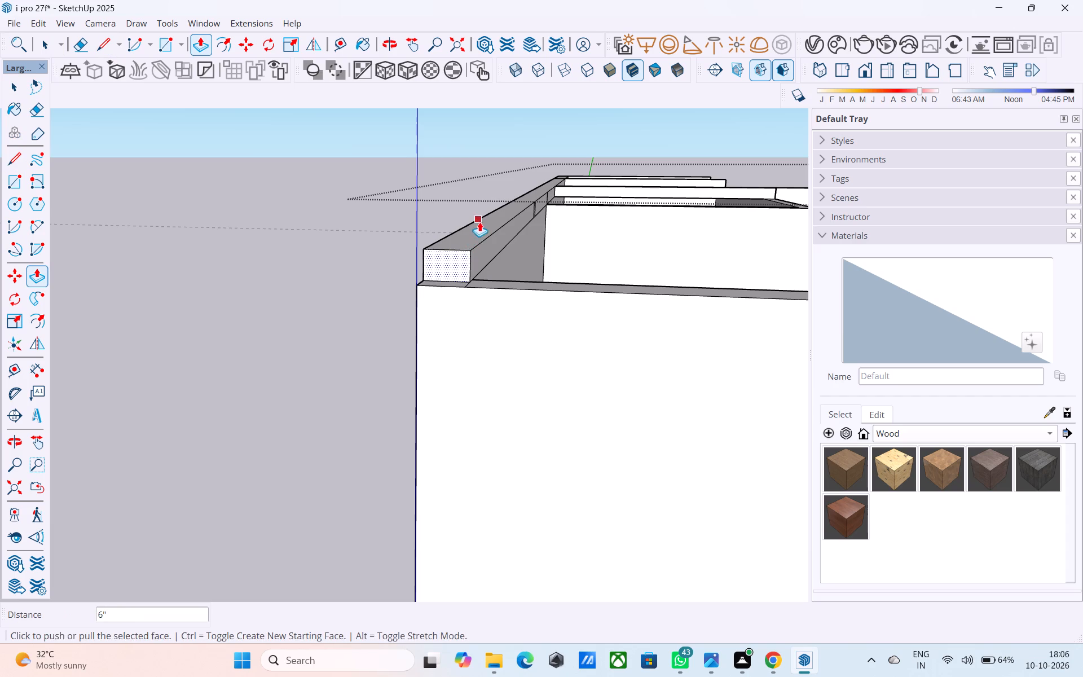
click(457, 260)
click(526, 173)
click(516, 196)
click(532, 170)
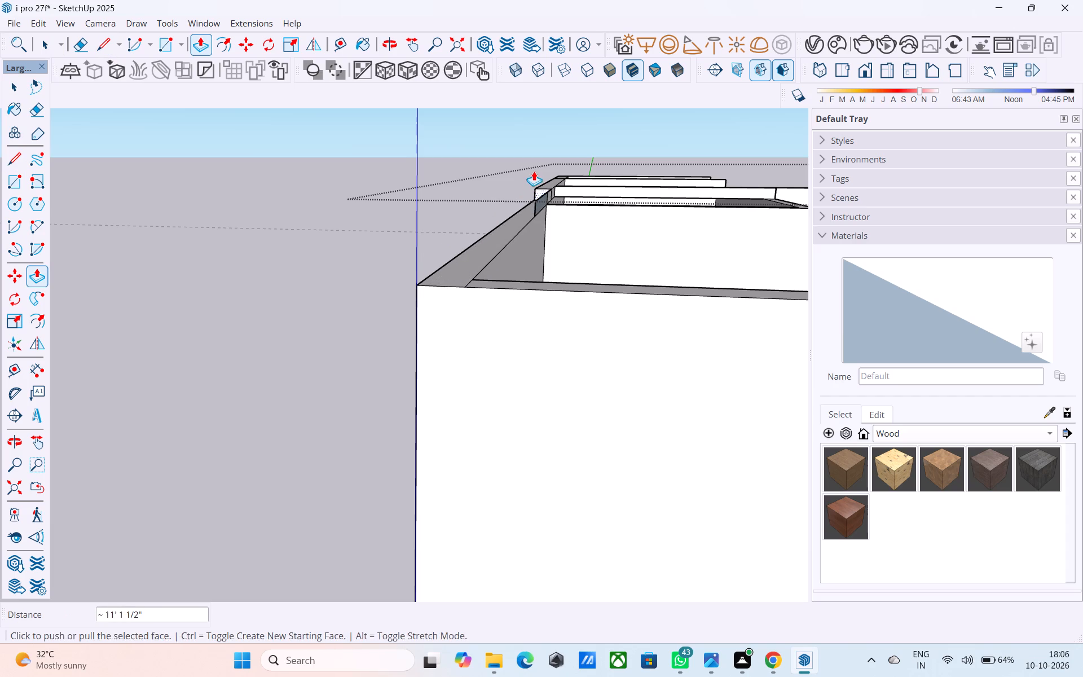
Push the raised strip's end face onward along the outer long wall, past the middle and front bays, toward the front corner.
middle_drag(534, 171, 752, 241)
click(616, 201)
drag(582, 192, 473, 163)
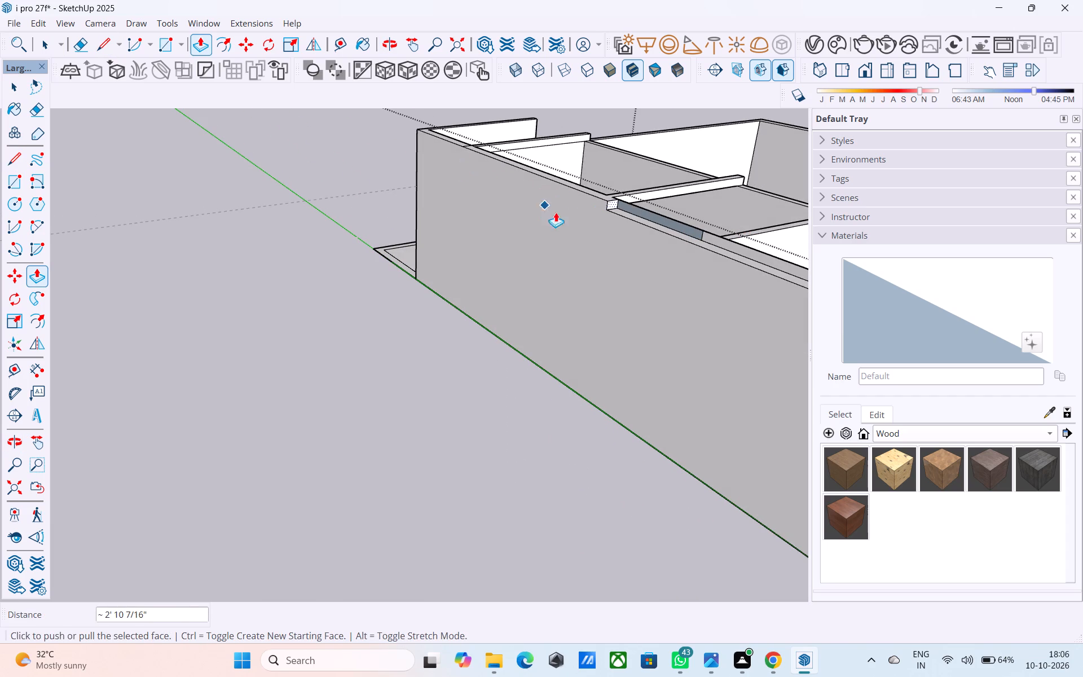
click(574, 219)
click(404, 156)
click(473, 181)
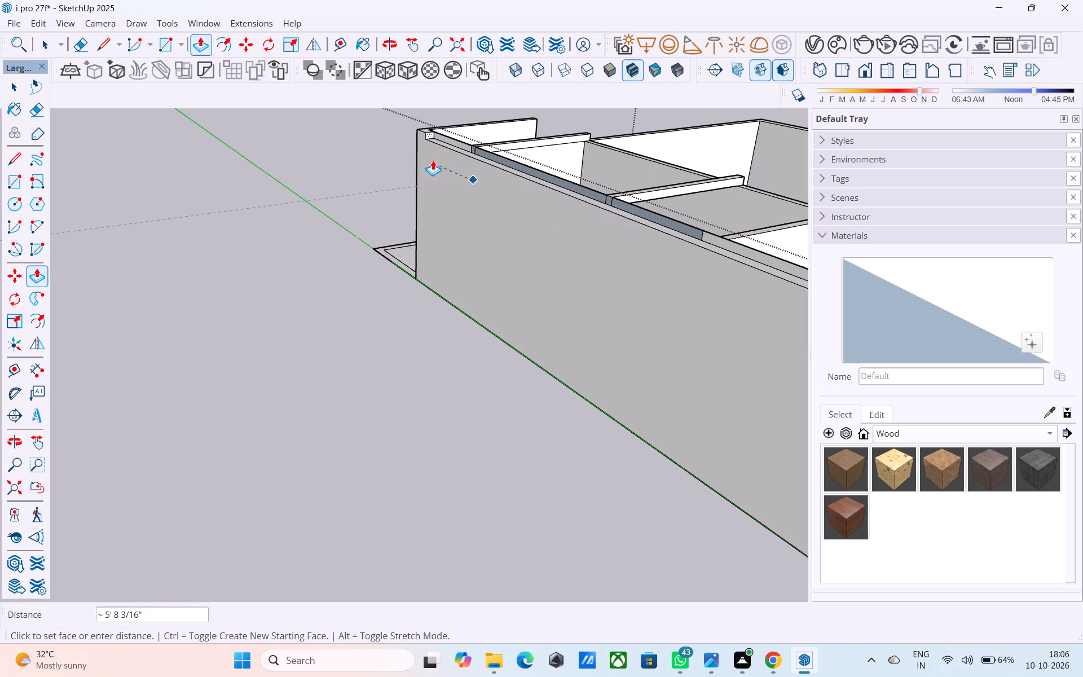
click(426, 157)
Push the end face of the beam between the middle and front bays back 10' 3" to the outer long wall.
middle_drag(616, 194, 473, 195)
scroll(419, 222, up, 1)
middle_drag(419, 222, 433, 220)
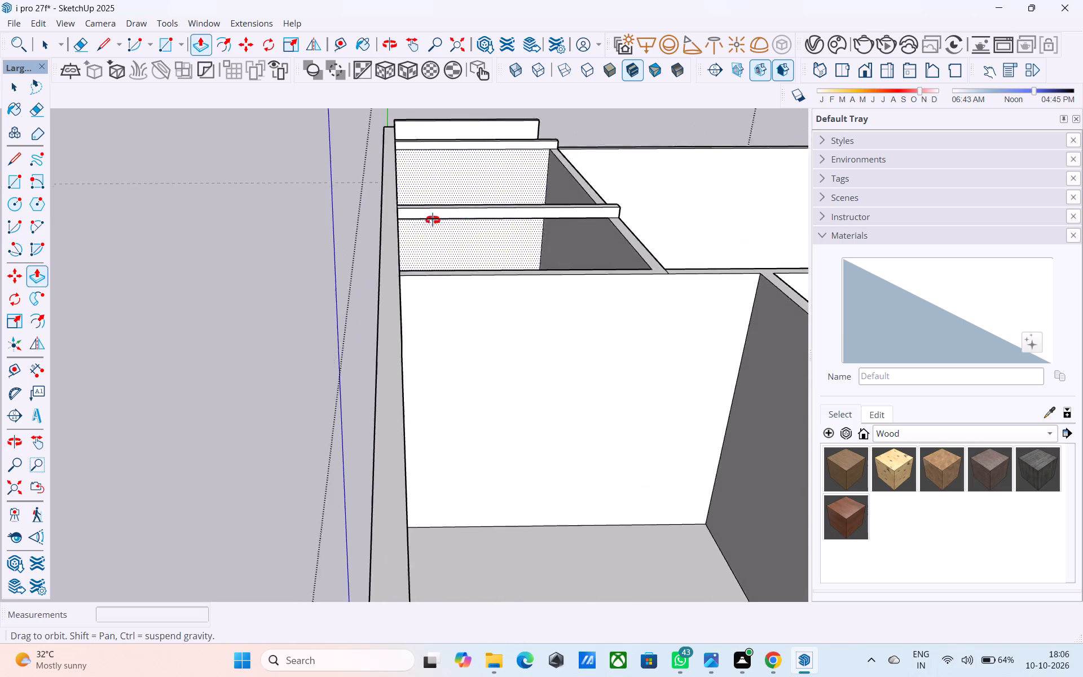
middle_drag(433, 220, 521, 216)
shift+middle_drag(569, 212, 402, 260)
middle_drag(507, 229, 322, 256)
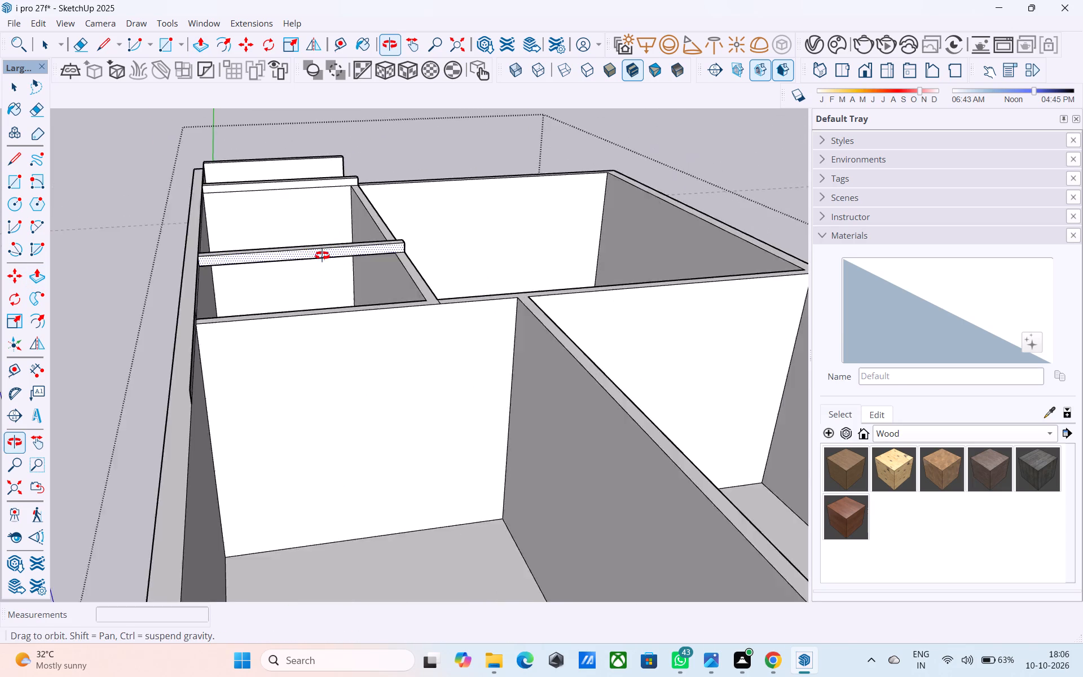
middle_drag(322, 256, 137, 261)
shift+middle_drag(174, 249, 385, 328)
shift+middle_drag(527, 421, 542, 429)
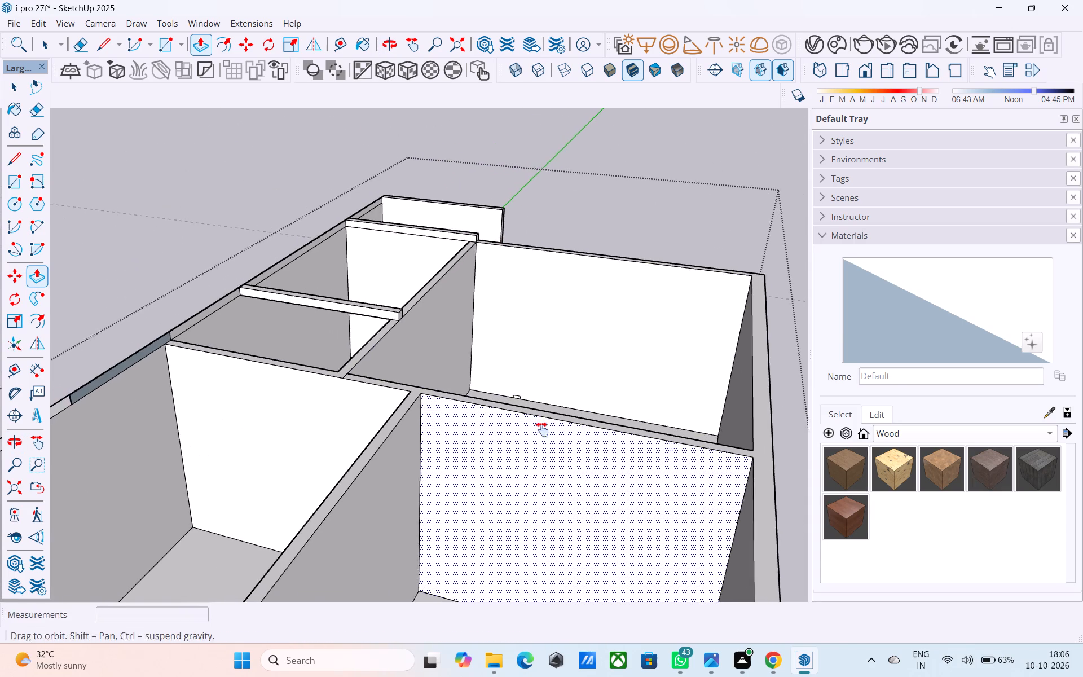
shift+middle_drag(542, 429, 540, 428)
scroll(360, 338, up, 4)
shift+middle_drag(415, 315, 536, 378)
scroll(536, 379, up, 1)
key(space)
scroll(544, 364, up, 2)
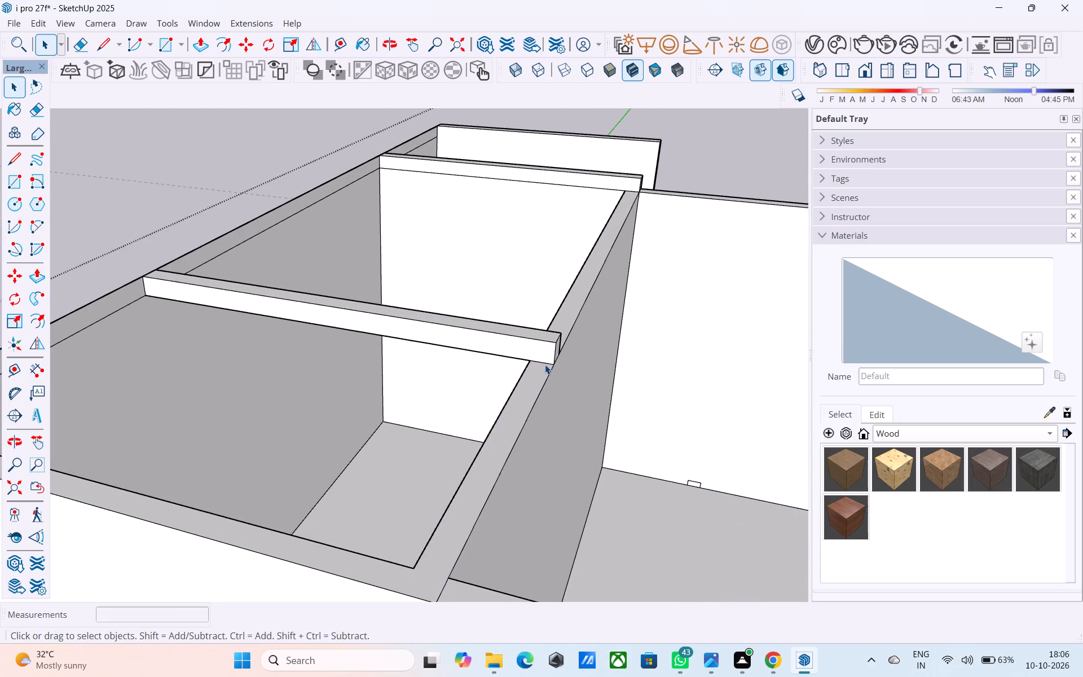
middle_drag(545, 364, 447, 319)
scroll(512, 360, up, 4)
click(577, 376)
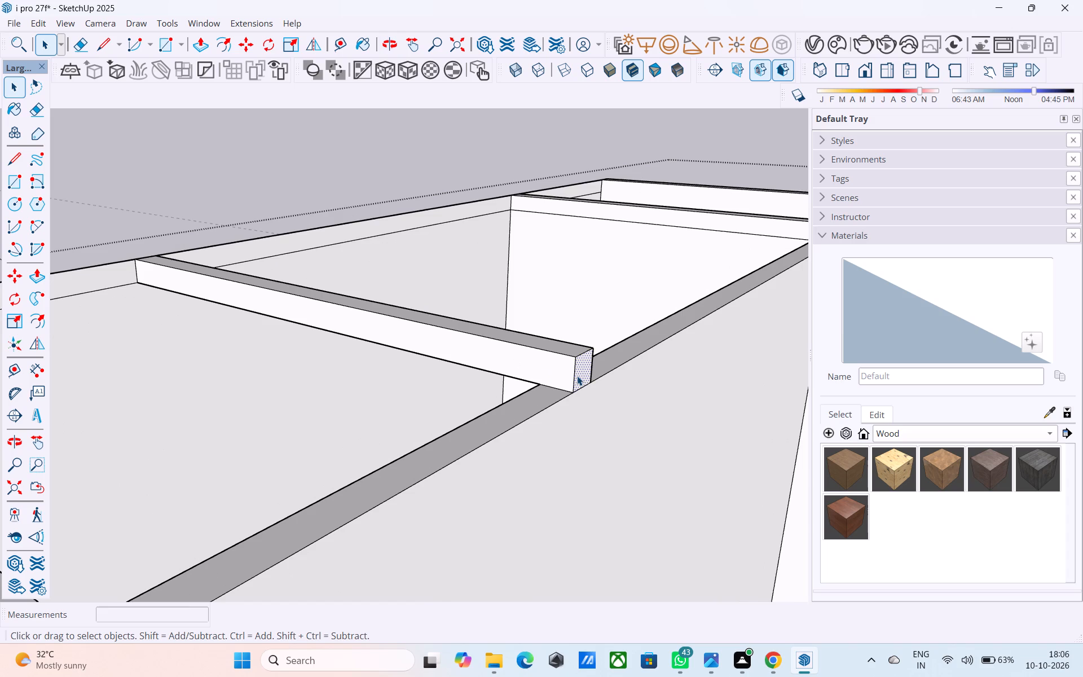
key(p)
click(576, 376)
click(129, 275)
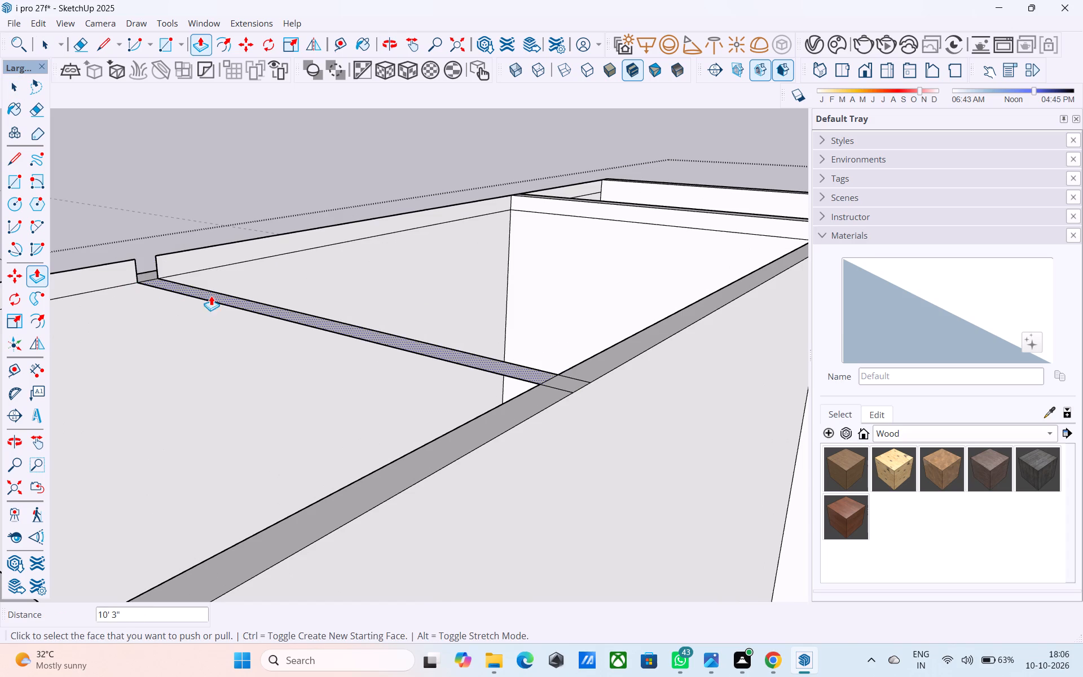
Erase the two long edges of the thin face left where the beam between the middle and front bays stood.
key(e)
drag(316, 328, 292, 359)
drag(327, 314, 302, 346)
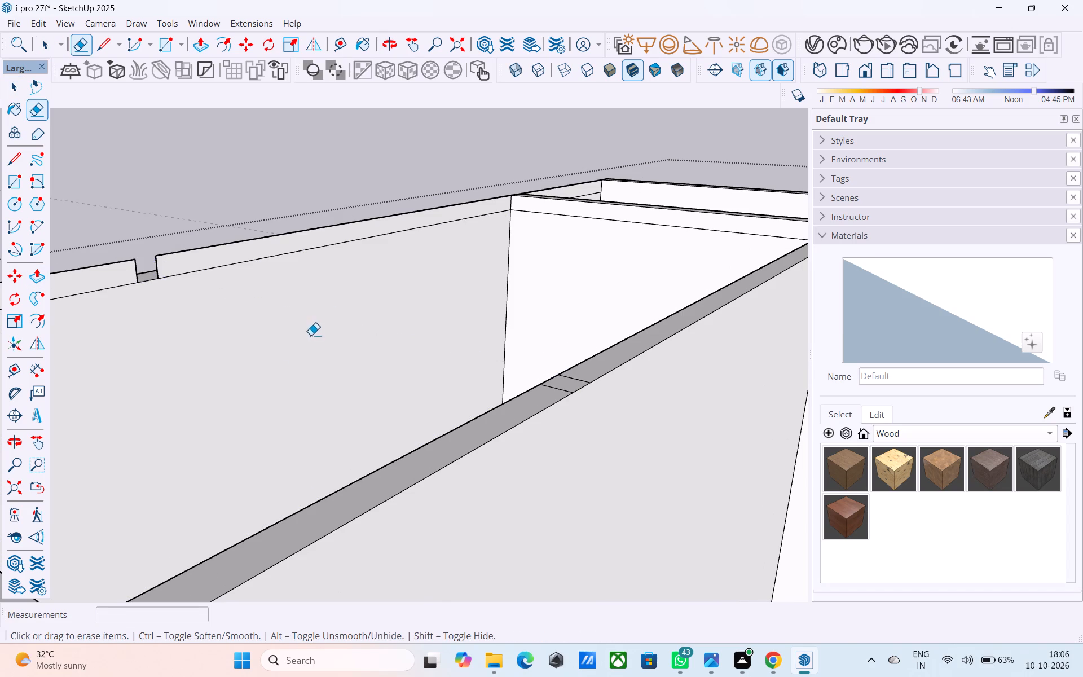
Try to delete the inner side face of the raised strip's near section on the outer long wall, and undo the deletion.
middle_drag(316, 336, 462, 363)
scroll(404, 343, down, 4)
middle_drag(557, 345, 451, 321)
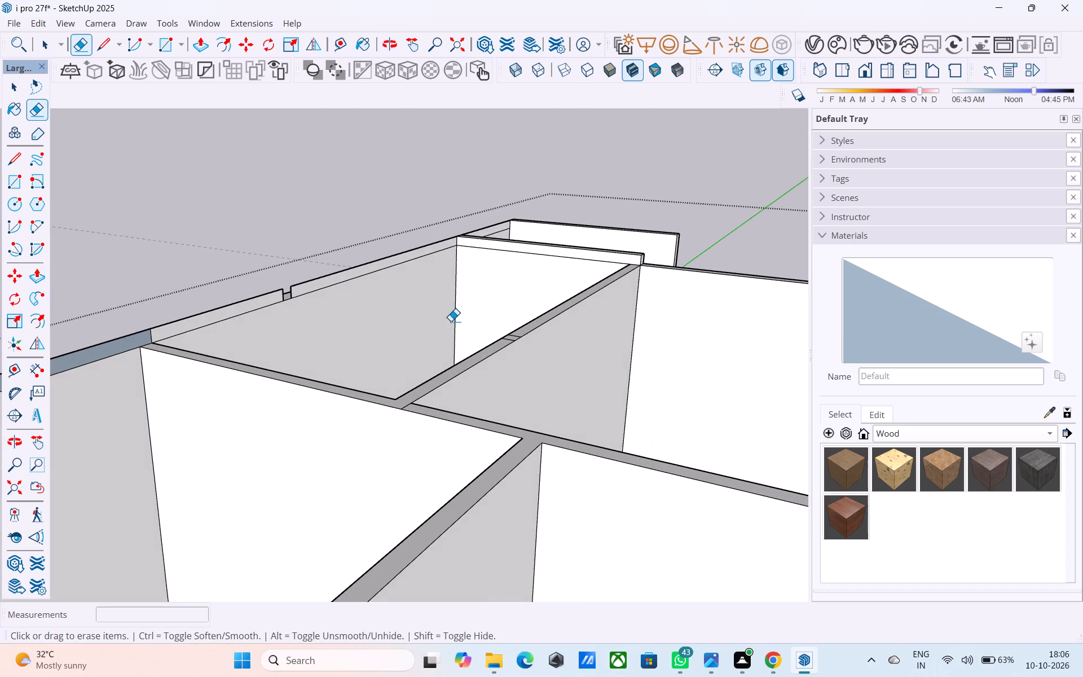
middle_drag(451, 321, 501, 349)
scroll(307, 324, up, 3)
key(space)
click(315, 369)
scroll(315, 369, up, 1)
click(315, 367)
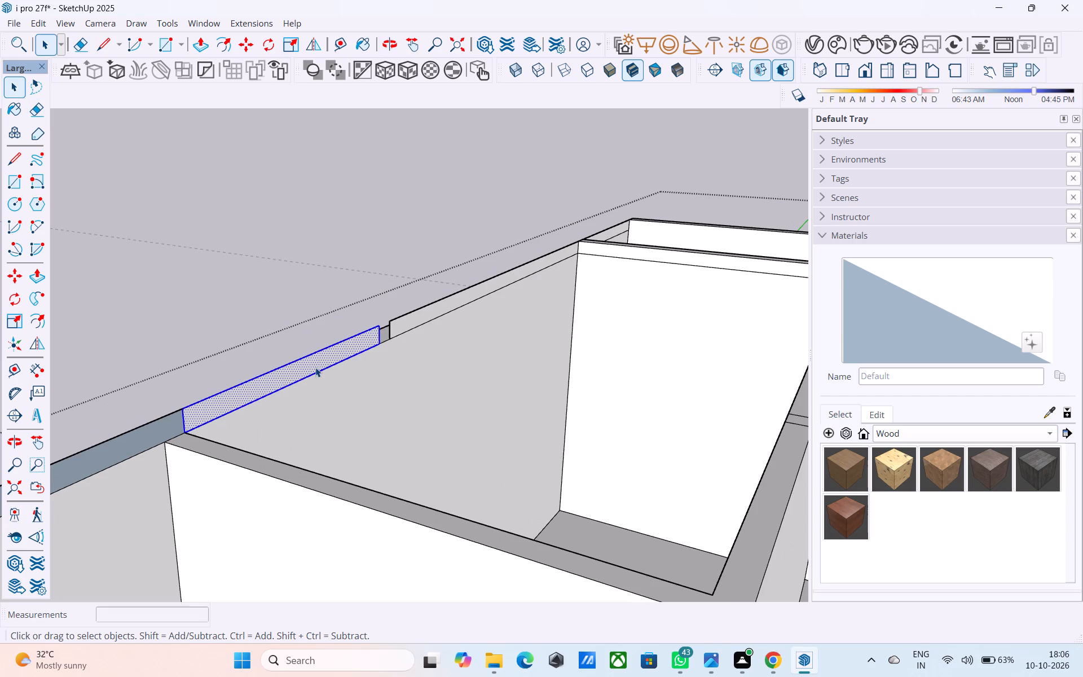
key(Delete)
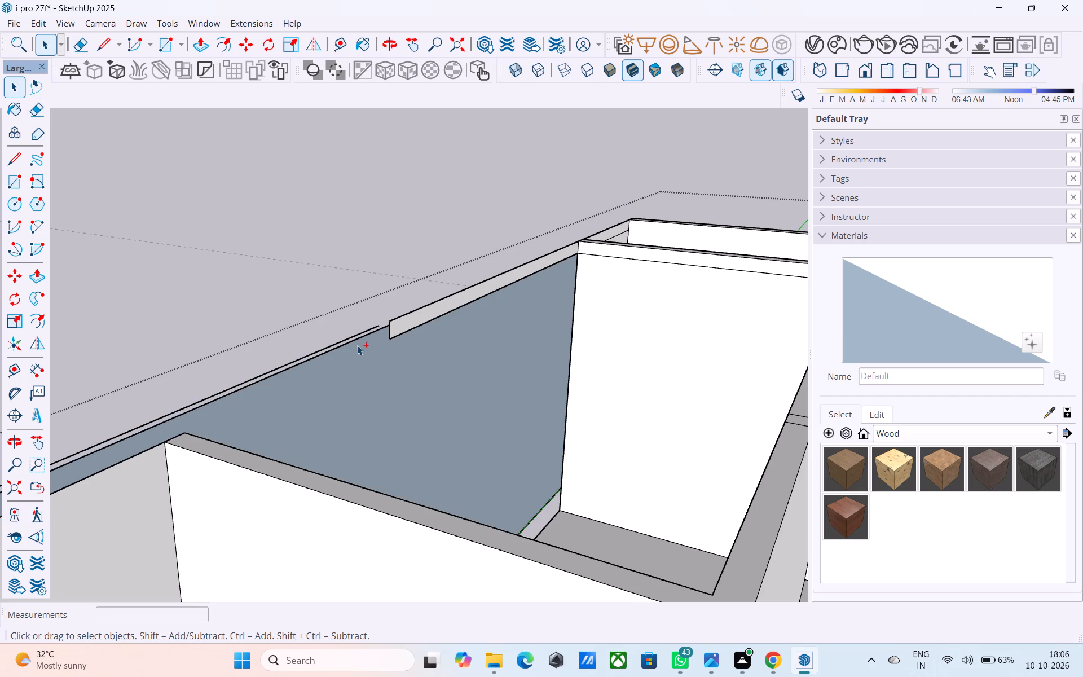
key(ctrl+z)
Delete the inner side faces of the three raised strip sections along the outer long wall.
key(space)
click(358, 342)
key(Delete)
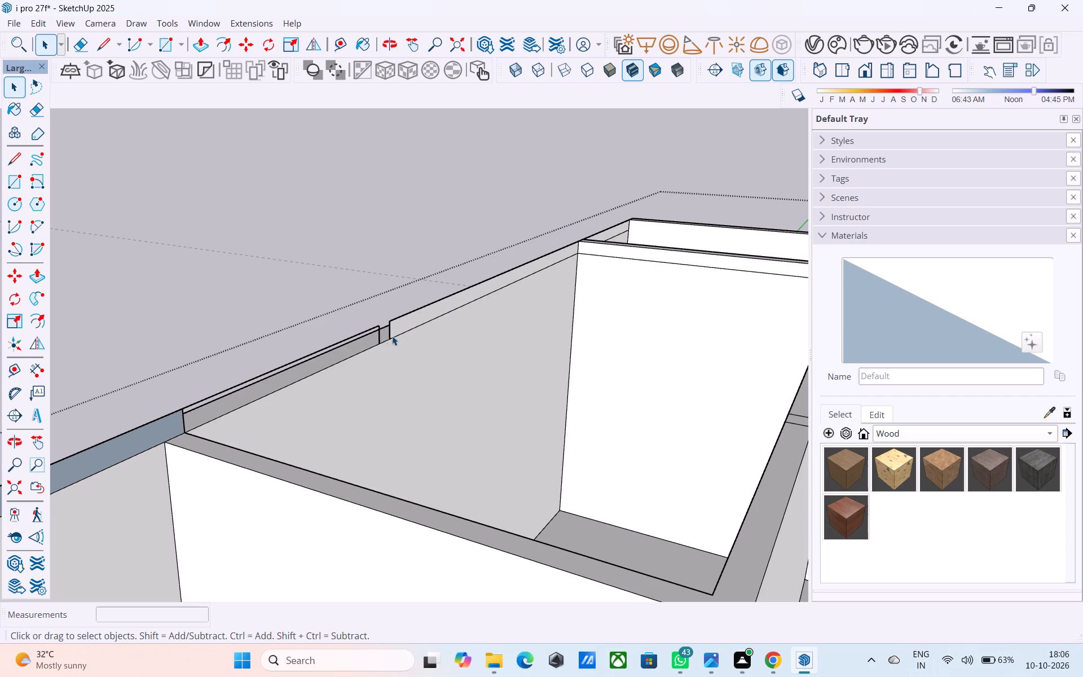
click(404, 327)
key(Delete)
click(613, 232)
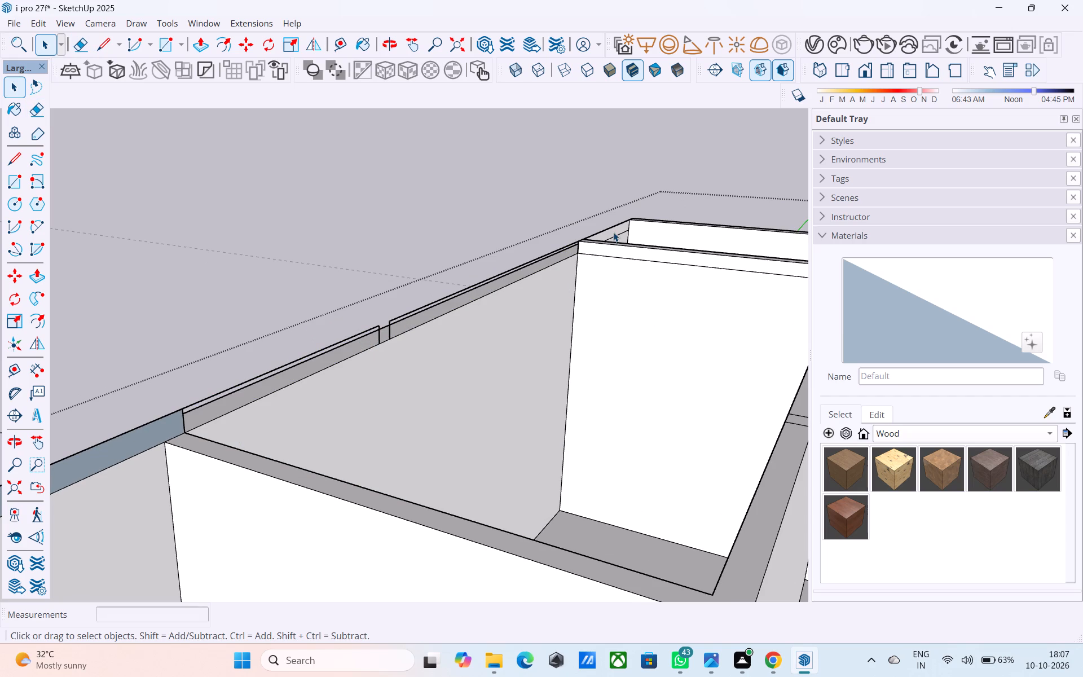
key(Delete)
Erase the leftover long and vertical edges of the raised strip standing above the outer long wall.
middle_drag(504, 264, 523, 195)
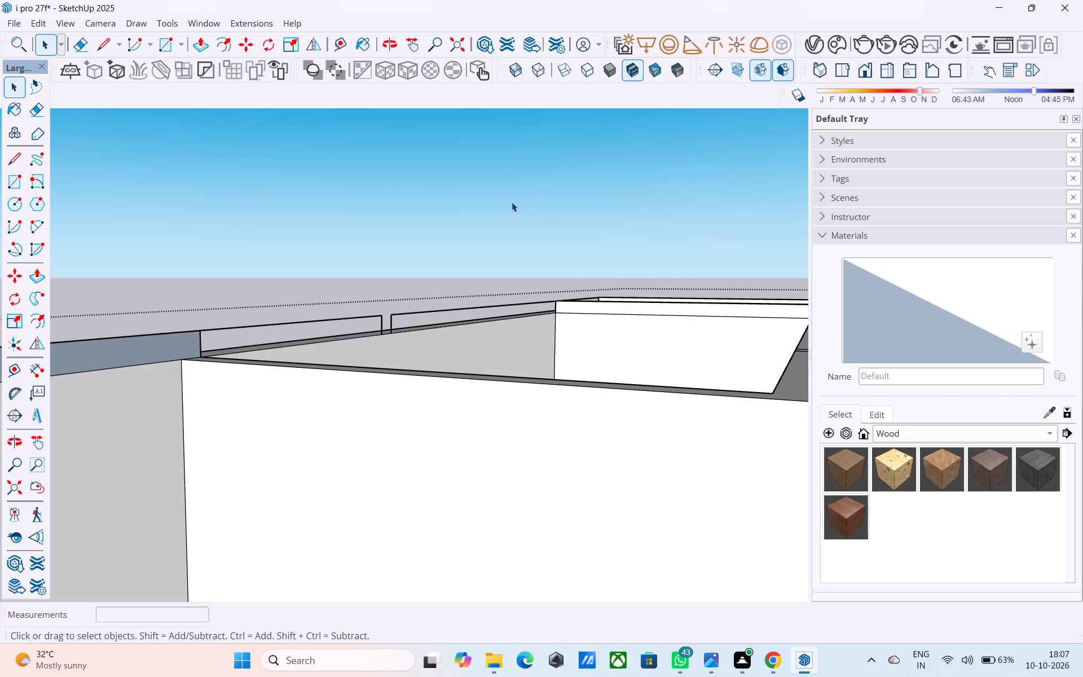
key(e)
drag(392, 319, 377, 318)
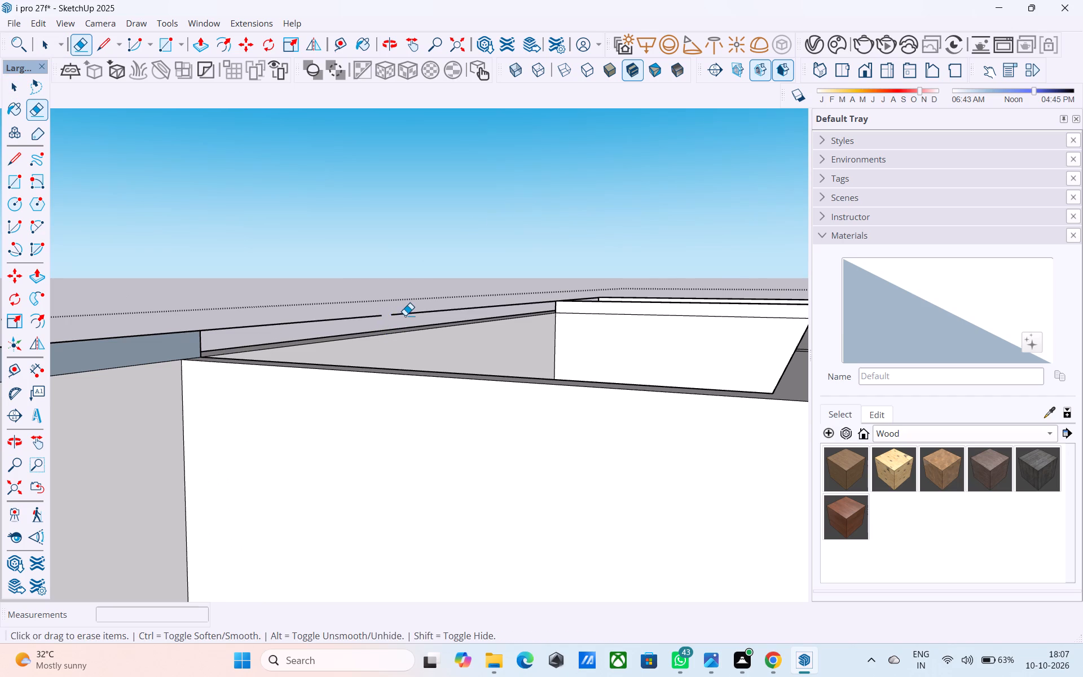
drag(405, 315, 398, 315)
drag(390, 315, 380, 316)
drag(197, 339, 166, 319)
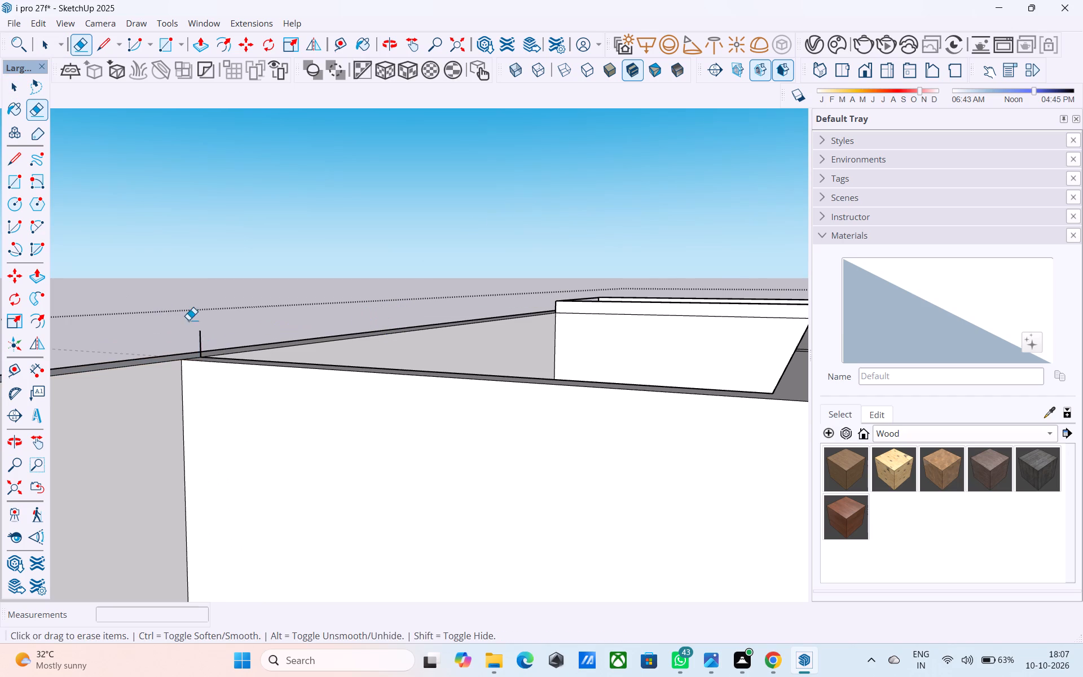
drag(202, 331, 193, 331)
scroll(244, 285, down, 6)
middle_drag(224, 321, 253, 321)
scroll(394, 287, down, 5)
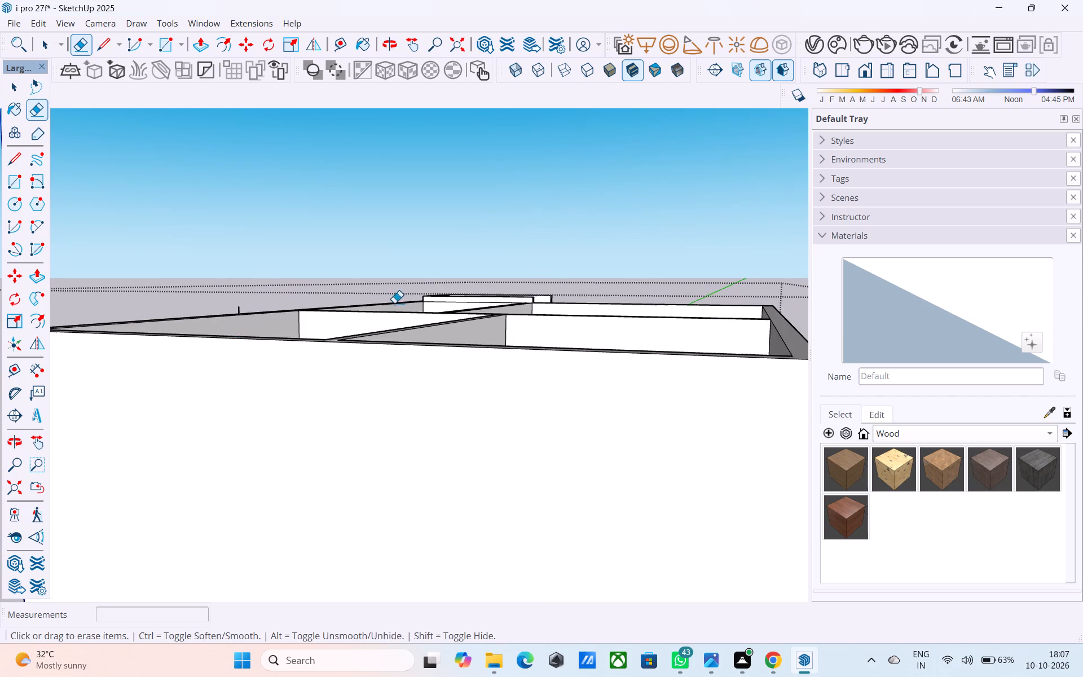
scroll(183, 328, up, 8)
click(291, 297)
Push the end face of the remaining beam on the cross wall facing the open floor back to the outer long wall.
scroll(284, 296, down, 4)
middle_drag(292, 309, 338, 324)
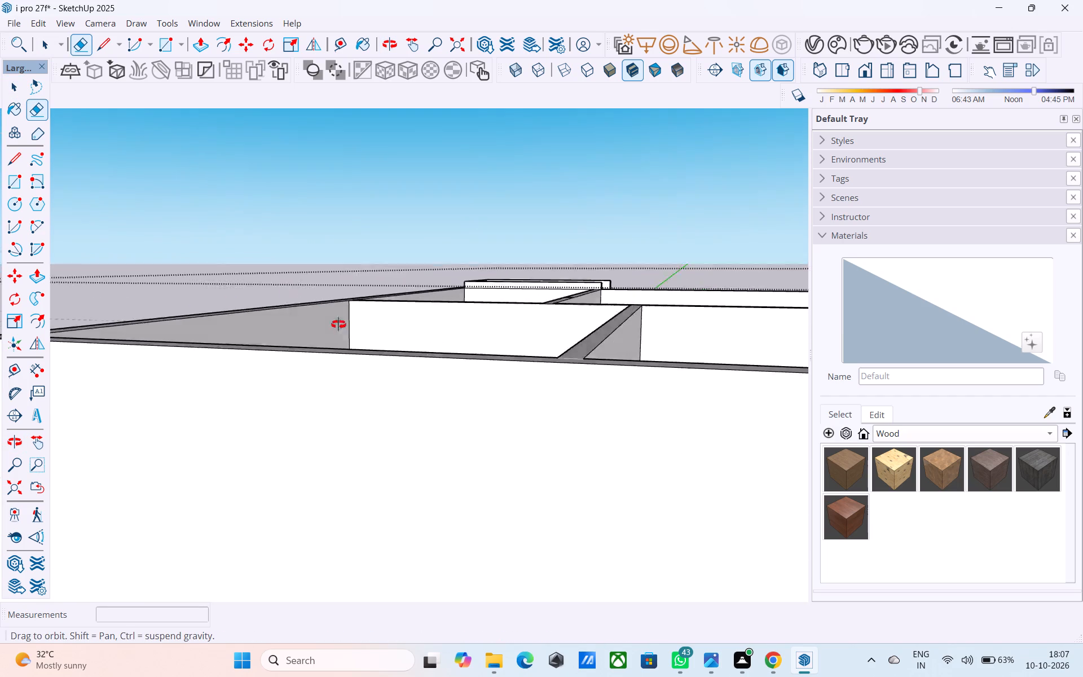
middle_drag(338, 324, 609, 384)
scroll(302, 275, down, 2)
shift+middle_drag(302, 275, 494, 302)
scroll(306, 283, up, 1)
middle_drag(345, 279, 422, 276)
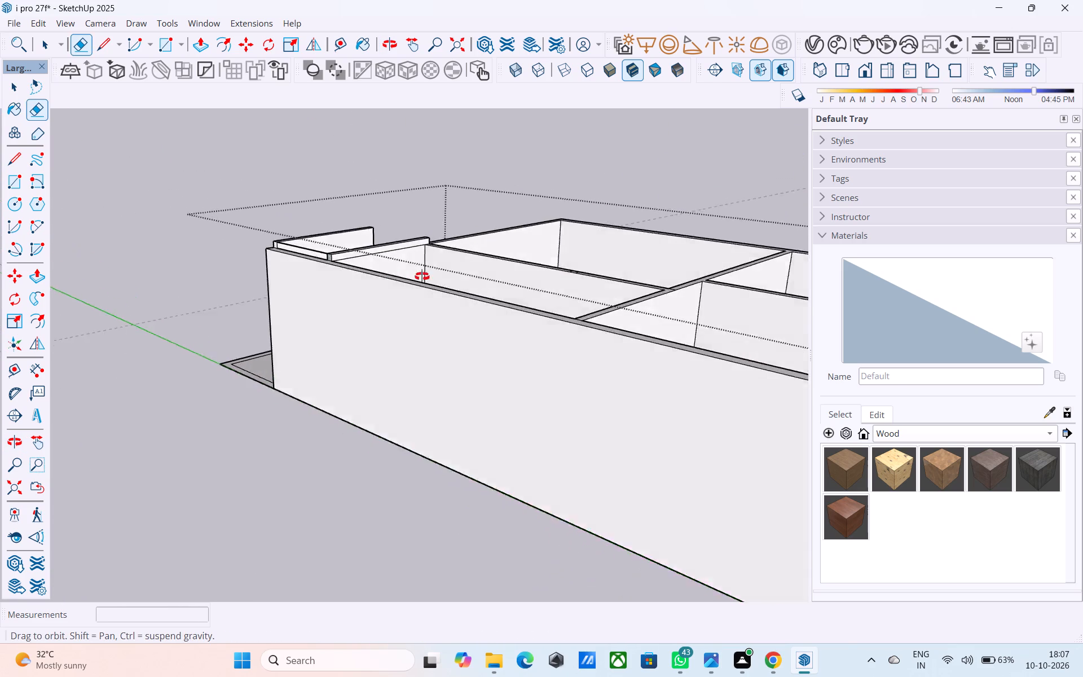
middle_drag(422, 276, 547, 319)
scroll(481, 298, up, 8)
middle_drag(530, 290, 182, 332)
scroll(411, 301, down, 3)
shift+middle_drag(455, 315, 473, 319)
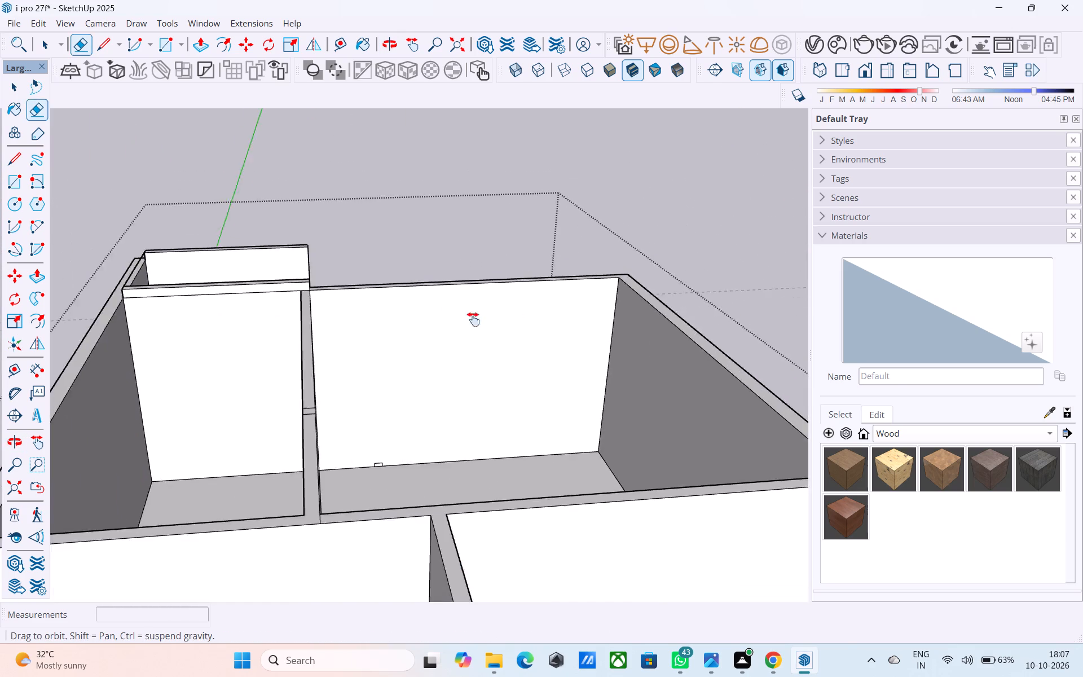
shift+middle_drag(473, 319, 496, 345)
scroll(479, 340, up, 5)
shift+middle_drag(532, 352, 749, 388)
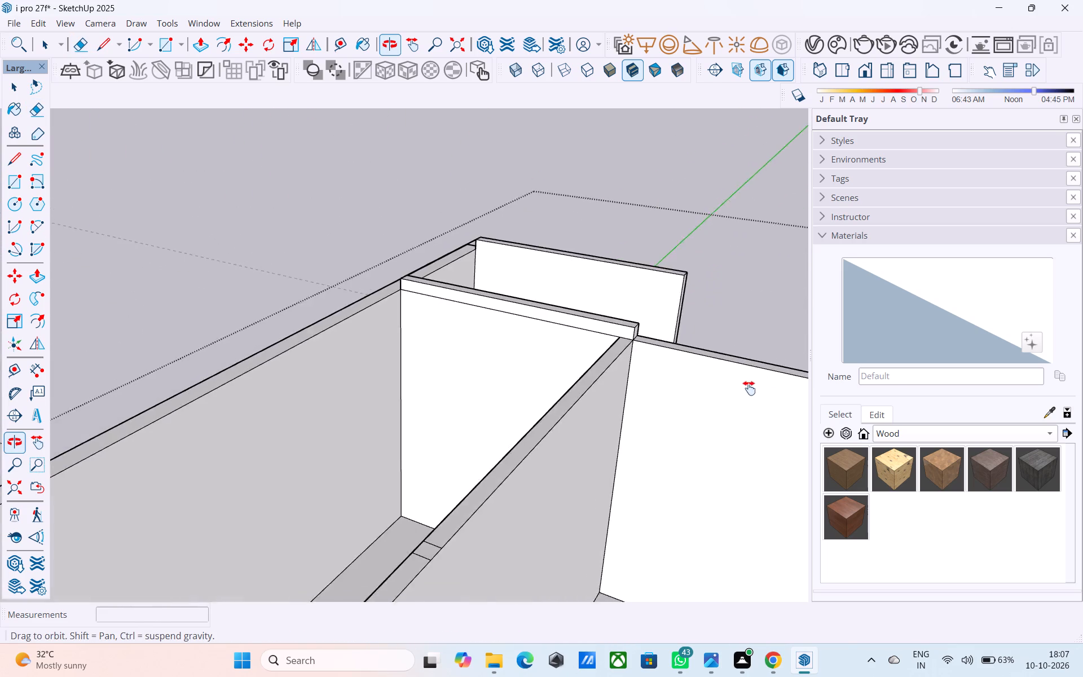
shift+middle_drag(749, 388, 596, 383)
scroll(385, 371, up, 5)
key(space)
click(390, 325)
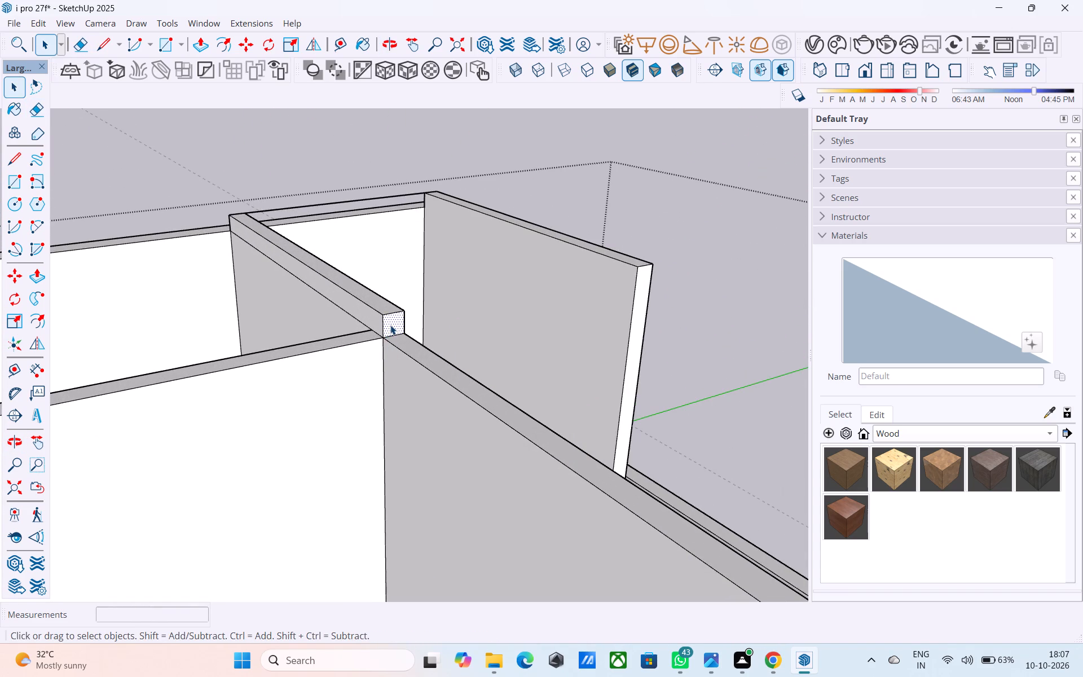
key(p)
click(393, 322)
click(355, 233)
Erase the top edge of the thin leftover face on the outer long wall between the cross wall and the front panel.
middle_drag(342, 238, 474, 267)
scroll(476, 269, up, 1)
key(e)
scroll(428, 245, up, 3)
click(417, 237)
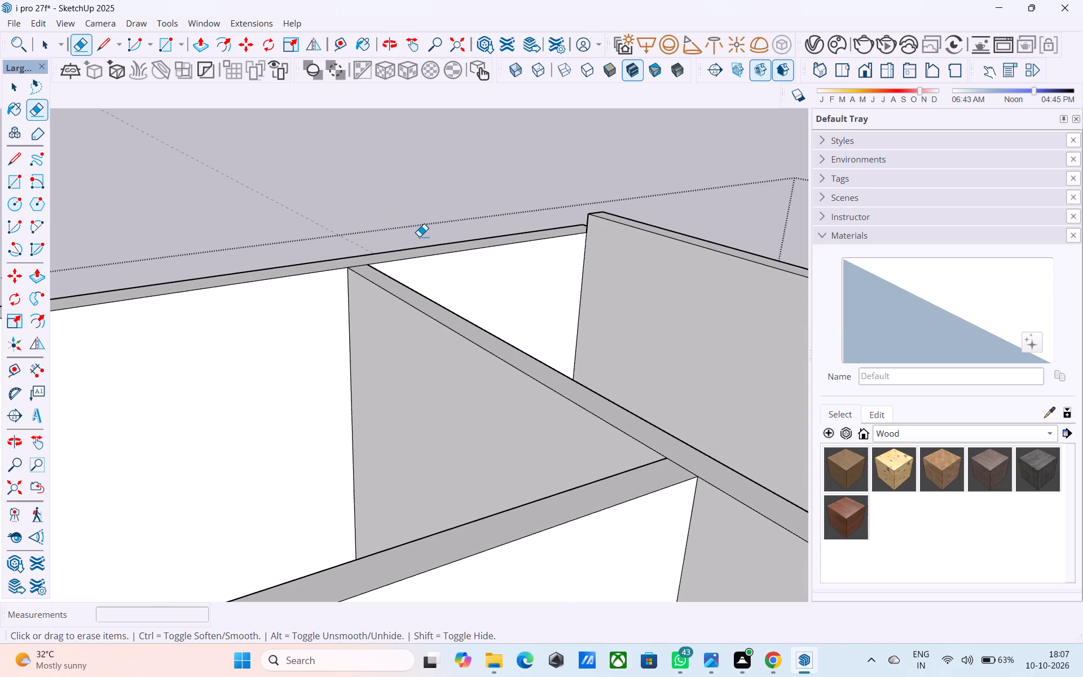
Push the end face of the front panel's raised top strip along the panel to its free end, and exit the house group.
middle_drag(420, 236, 445, 266)
key(space)
scroll(442, 264, down, 4)
shift+middle_drag(462, 270, 359, 256)
shift+middle_drag(379, 260, 757, 232)
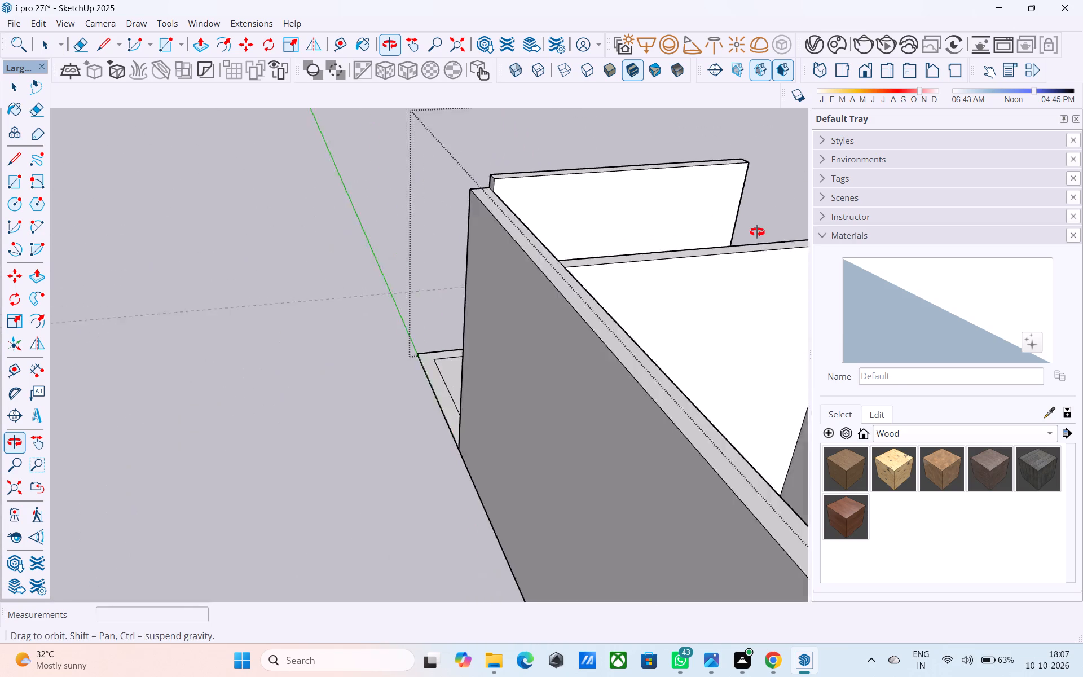
shift+middle_drag(757, 232, 747, 229)
shift+middle_drag(619, 217, 700, 278)
shift+middle_drag(547, 305, 488, 354)
scroll(498, 325, up, 4)
shift+middle_drag(439, 310, 410, 381)
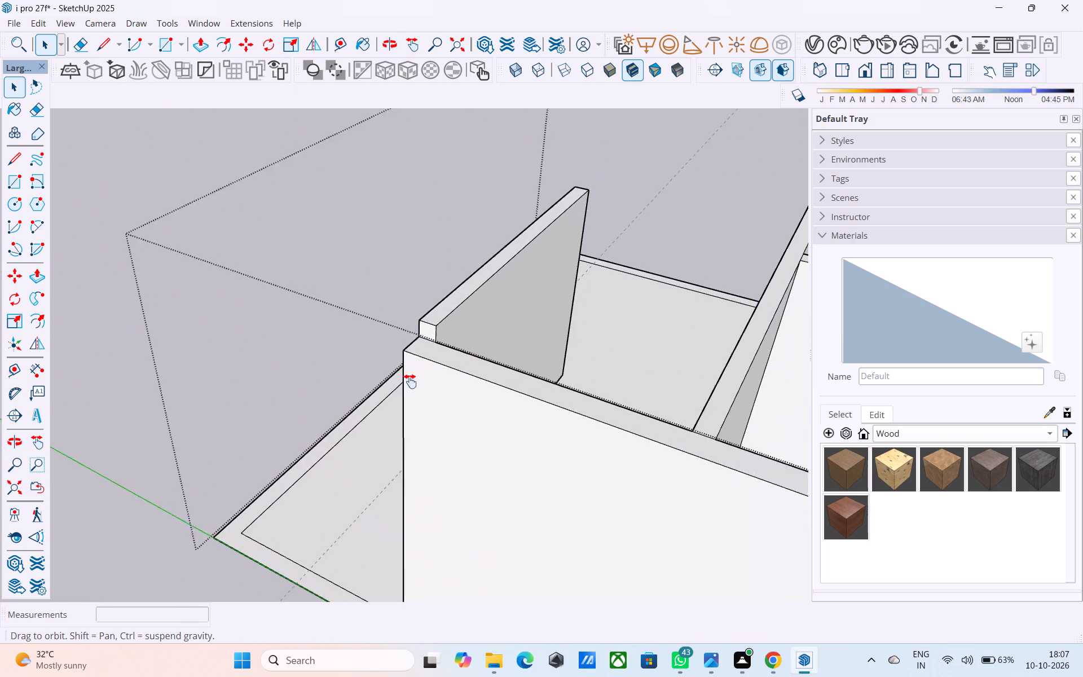
shift+middle_drag(410, 381, 507, 385)
scroll(505, 384, up, 5)
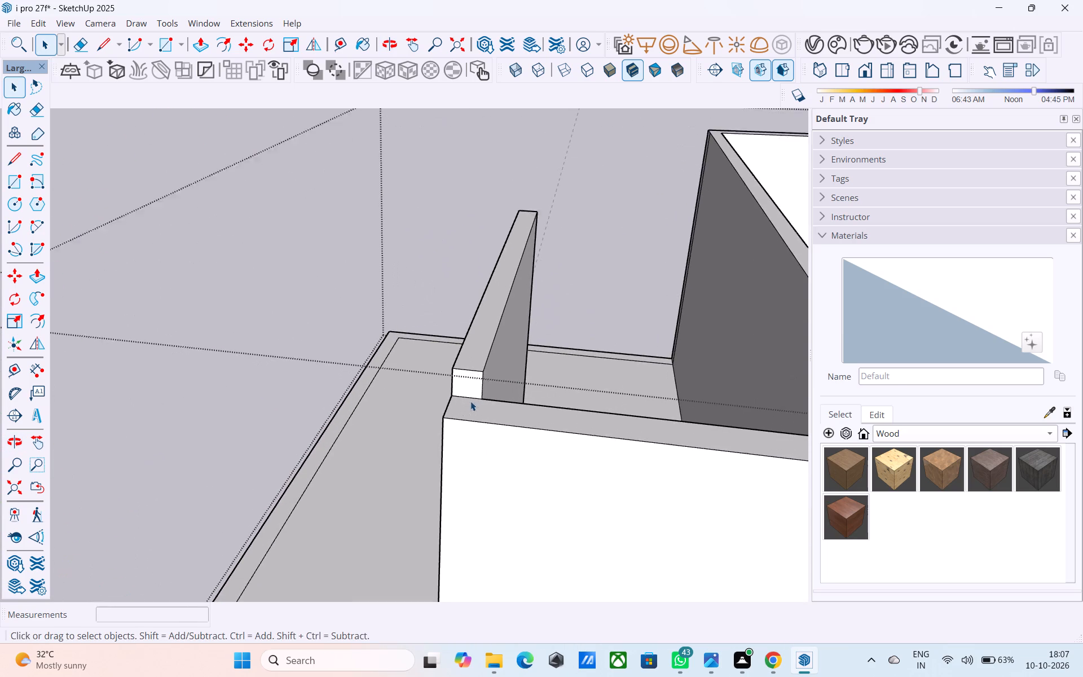
click(468, 386)
middle_drag(466, 382, 635, 340)
key(p)
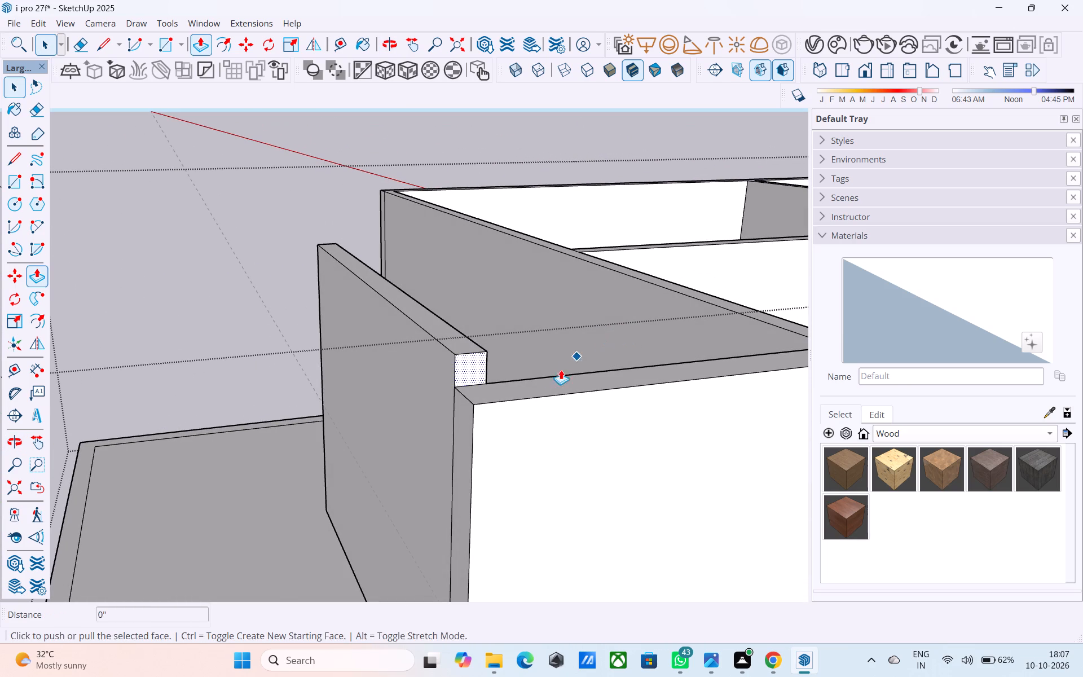
click(457, 358)
drag(254, 232, 186, 235)
middle_drag(544, 297, 349, 272)
scroll(337, 290, down, 9)
middle_drag(319, 353, 751, 355)
scroll(642, 302, down, 7)
middle_drag(380, 396, 390, 398)
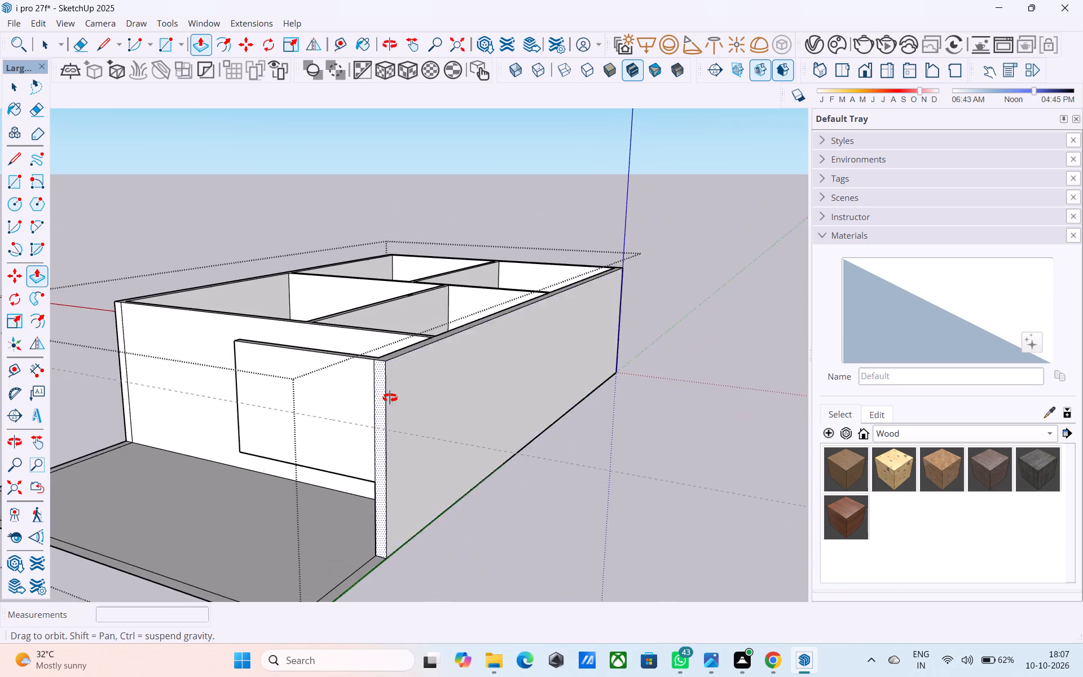
middle_drag(390, 398, 614, 376)
scroll(553, 380, up, 5)
scroll(563, 383, down, 5)
key(space)
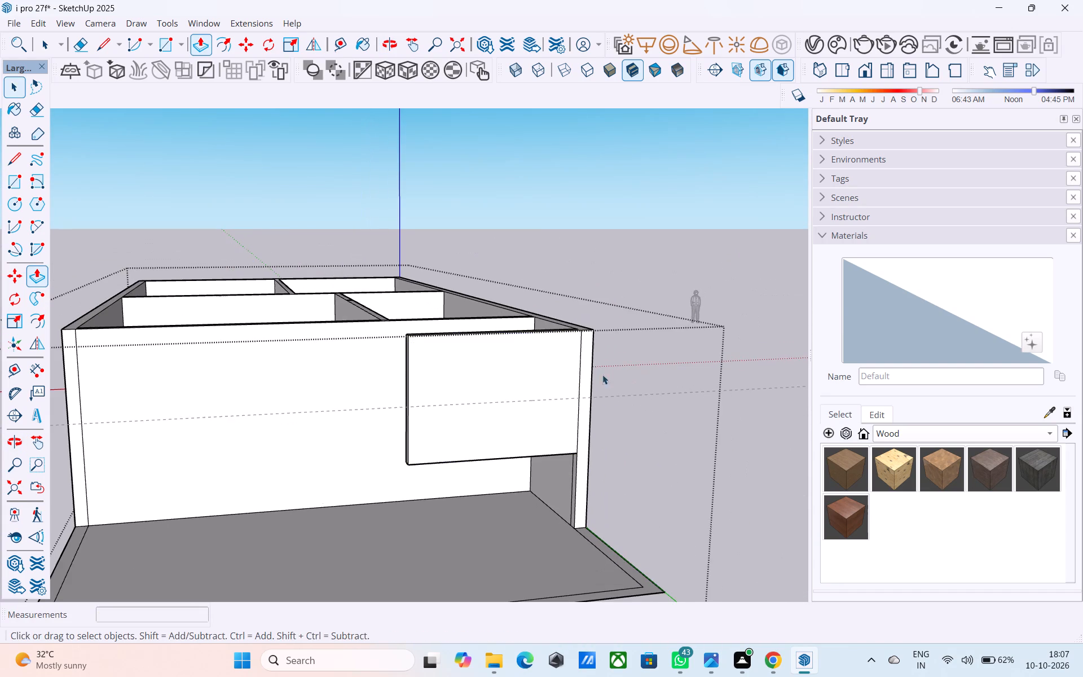
click(675, 276)
Copy the whole house group from its bottom wall corner, placing the copy beside the original along the red axis.
middle_drag(628, 316, 566, 410)
scroll(561, 407, down, 6)
middle_drag(508, 419, 536, 416)
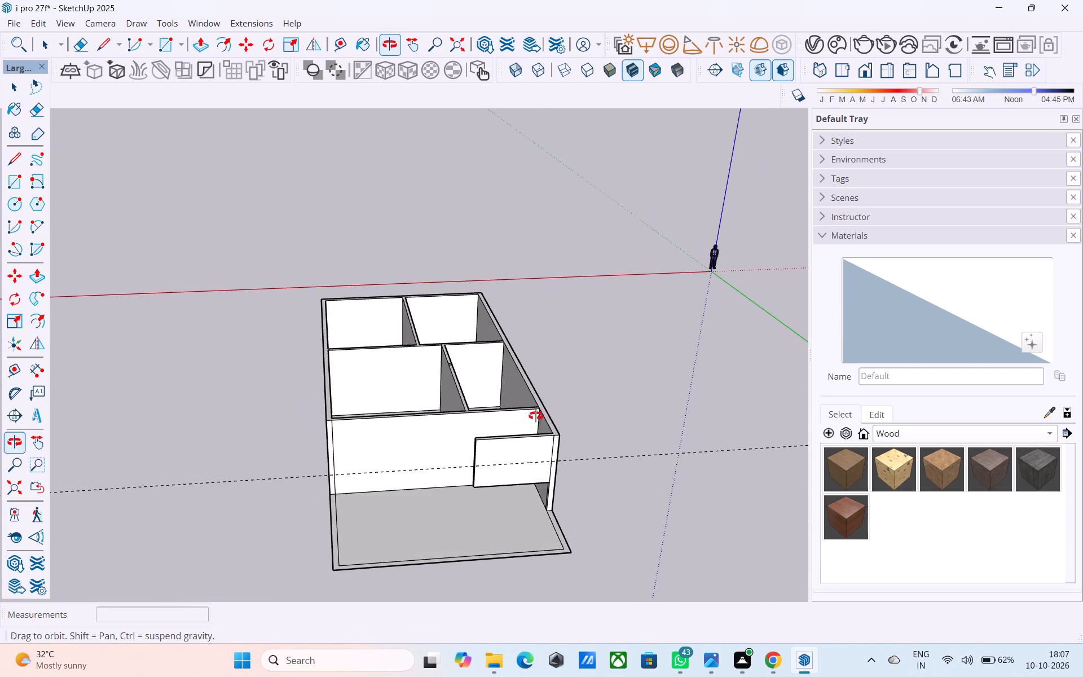
middle_drag(536, 416, 537, 416)
middle_drag(344, 406, 461, 380)
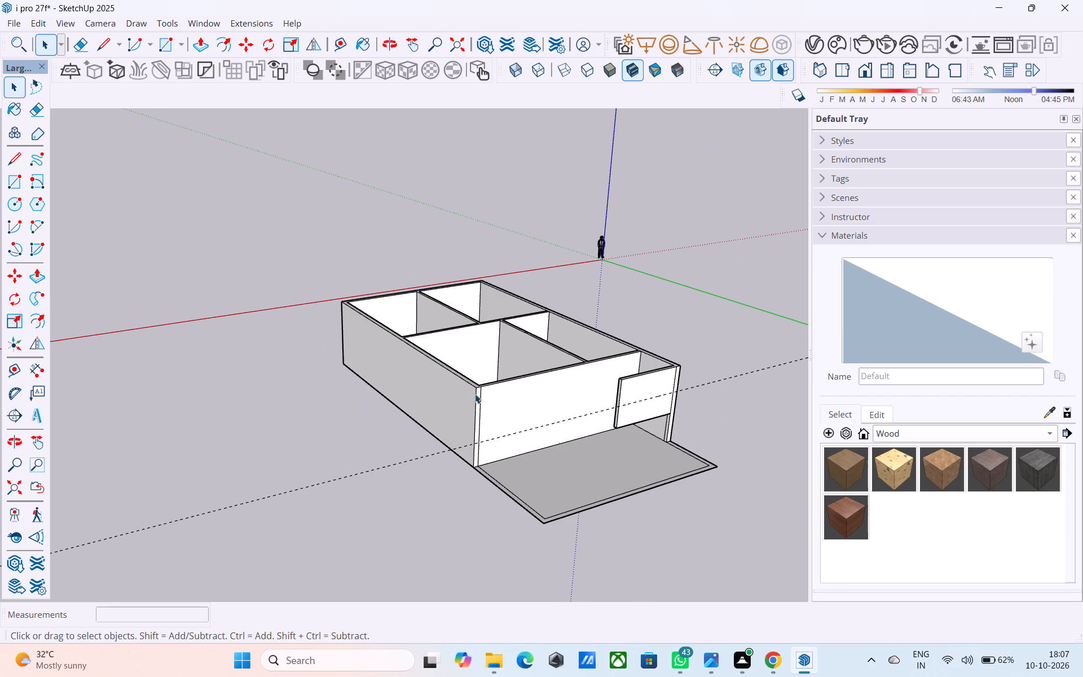
double_click(494, 402)
click(366, 197)
click(467, 377)
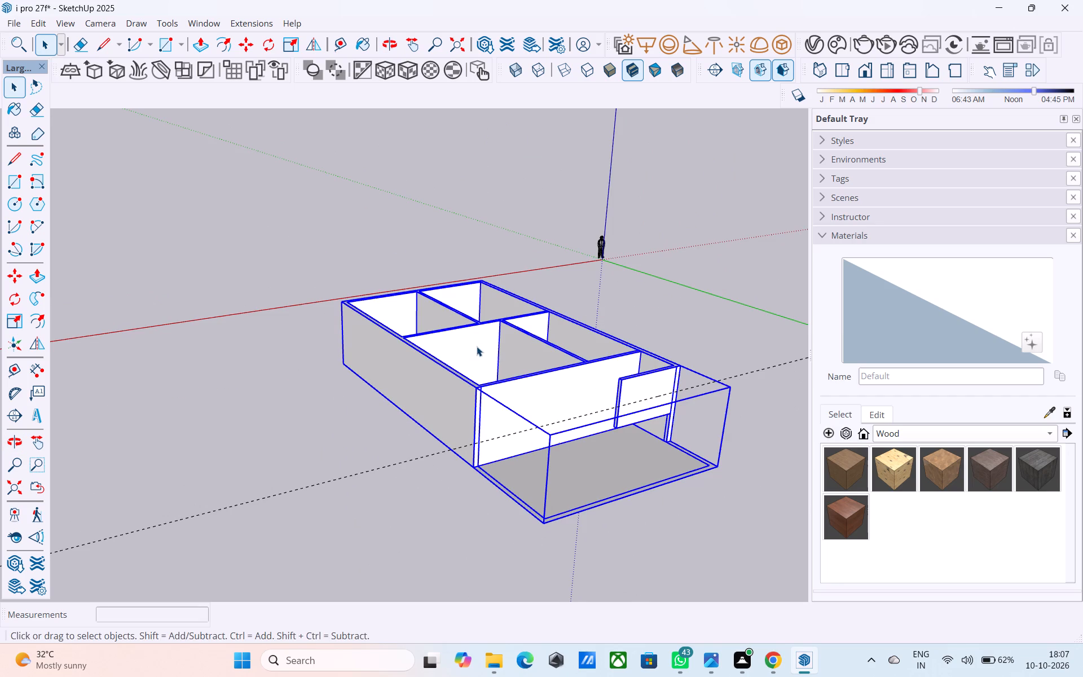
key(m)
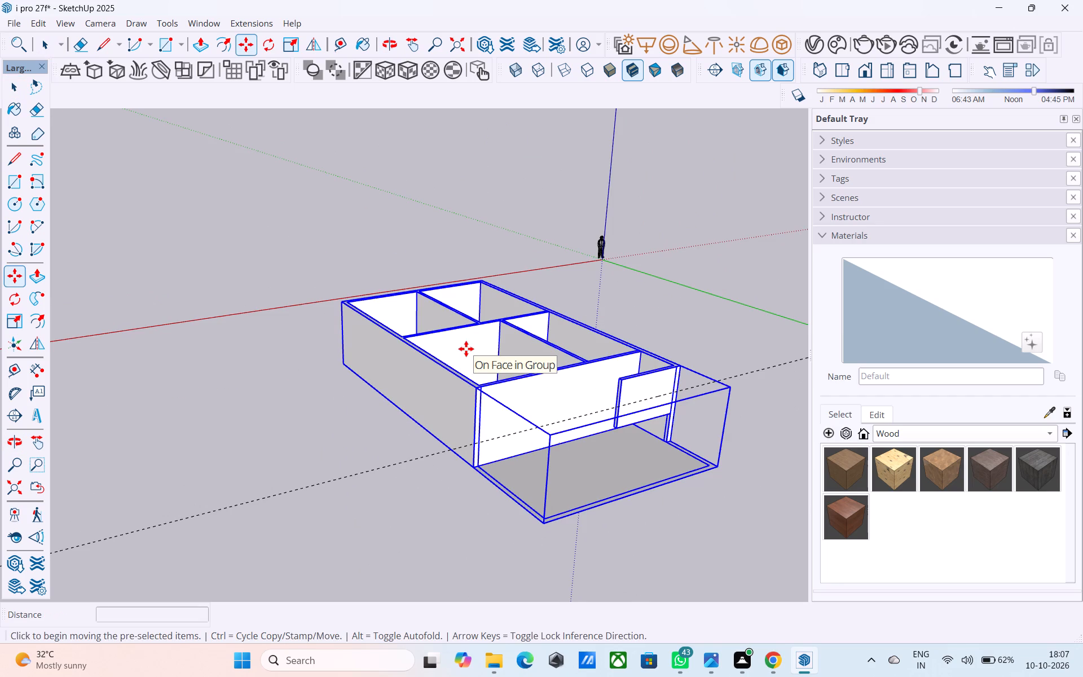
scroll(468, 474, up, 8)
click(470, 456)
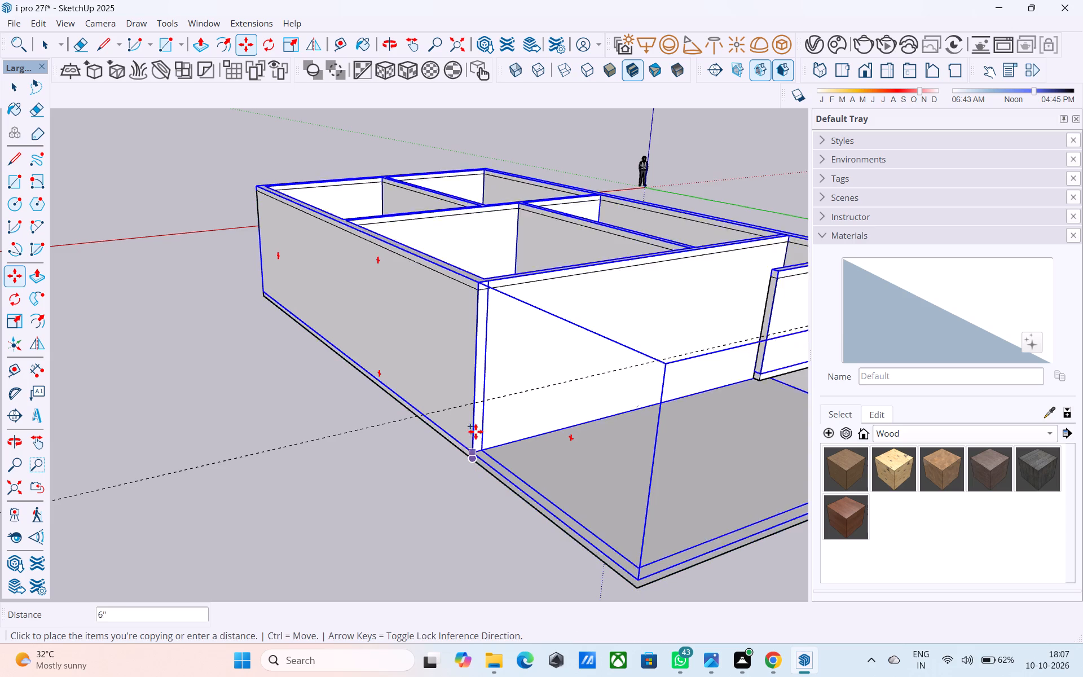
scroll(473, 288, down, 9)
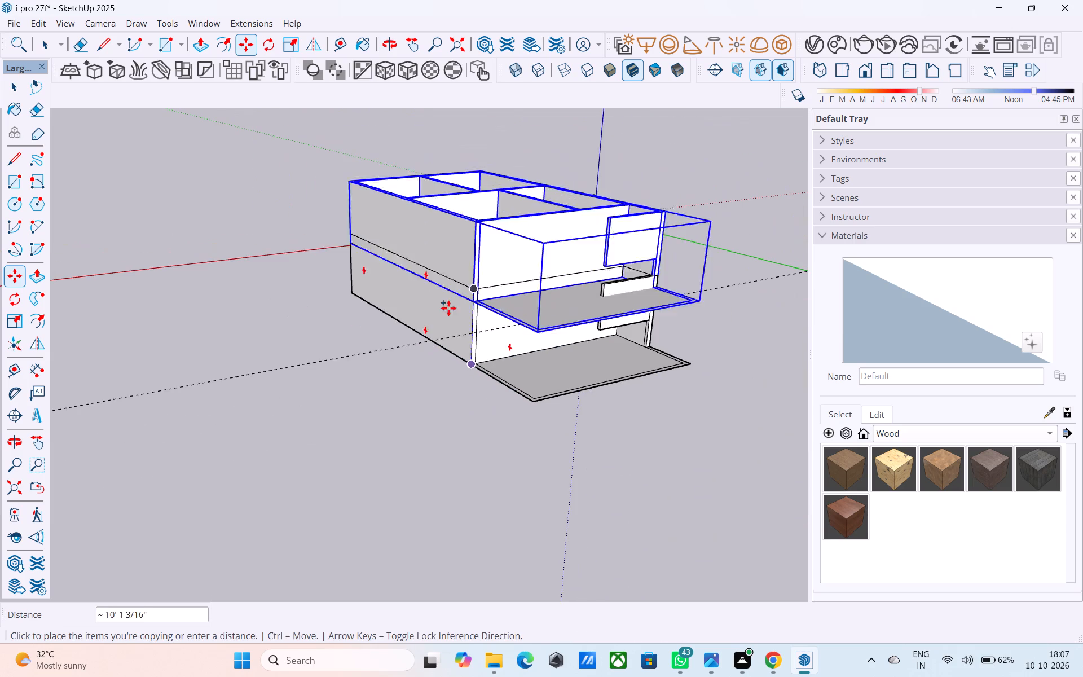
click(179, 398)
Examine the original house and its copy side by side, including their rooms and front panels, from several angles.
key(space)
double_click(494, 319)
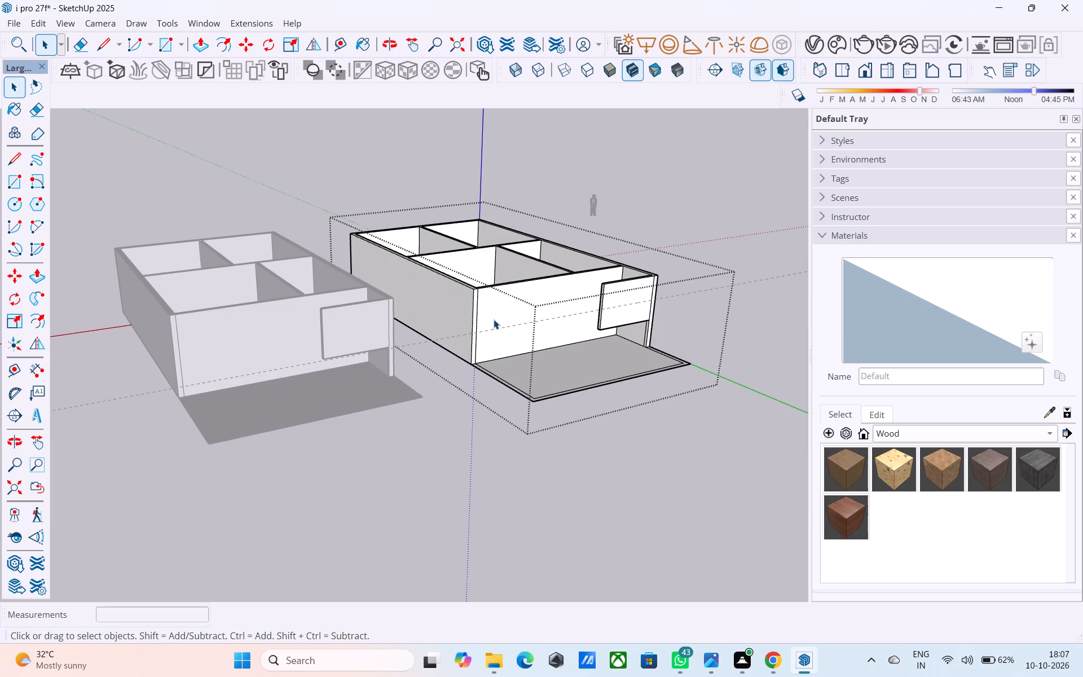
click(443, 439)
click(359, 349)
click(500, 311)
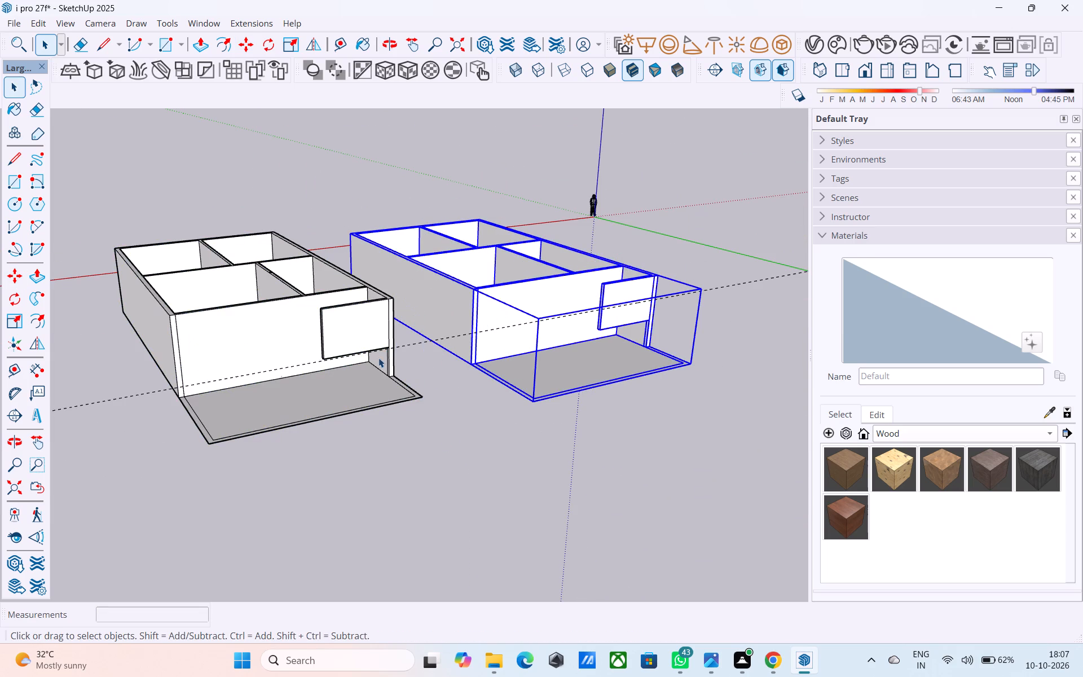
scroll(371, 372, down, 3)
click(369, 423)
shift+middle_drag(435, 396, 413, 458)
scroll(438, 368, up, 4)
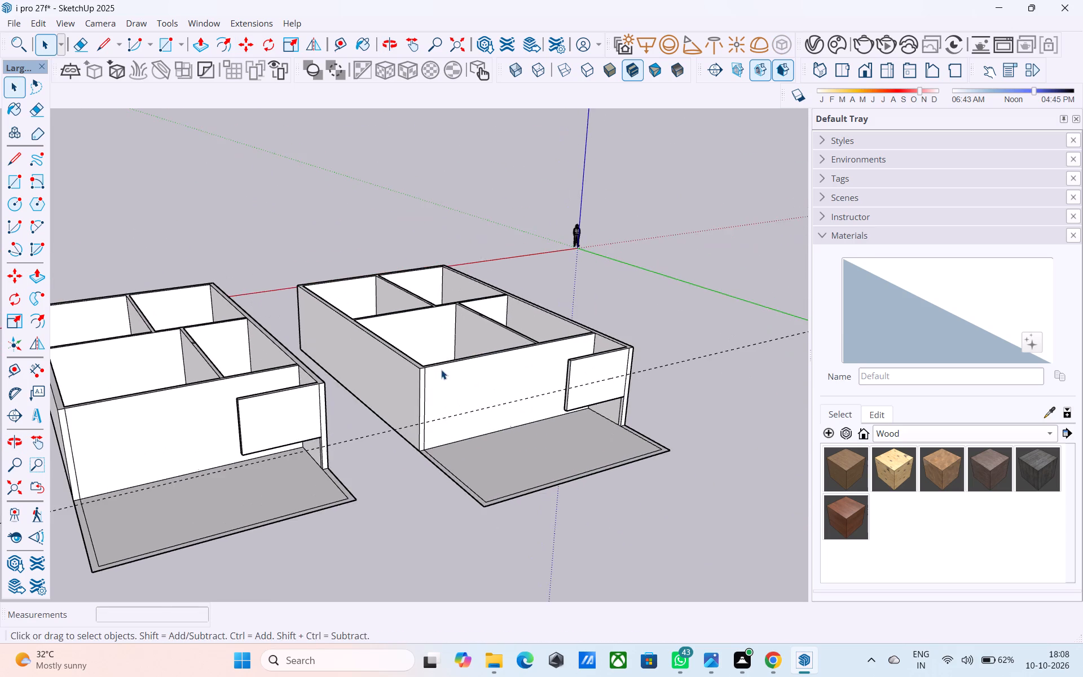
shift+middle_drag(441, 370, 446, 446)
middle_drag(470, 412, 458, 391)
scroll(457, 386, up, 3)
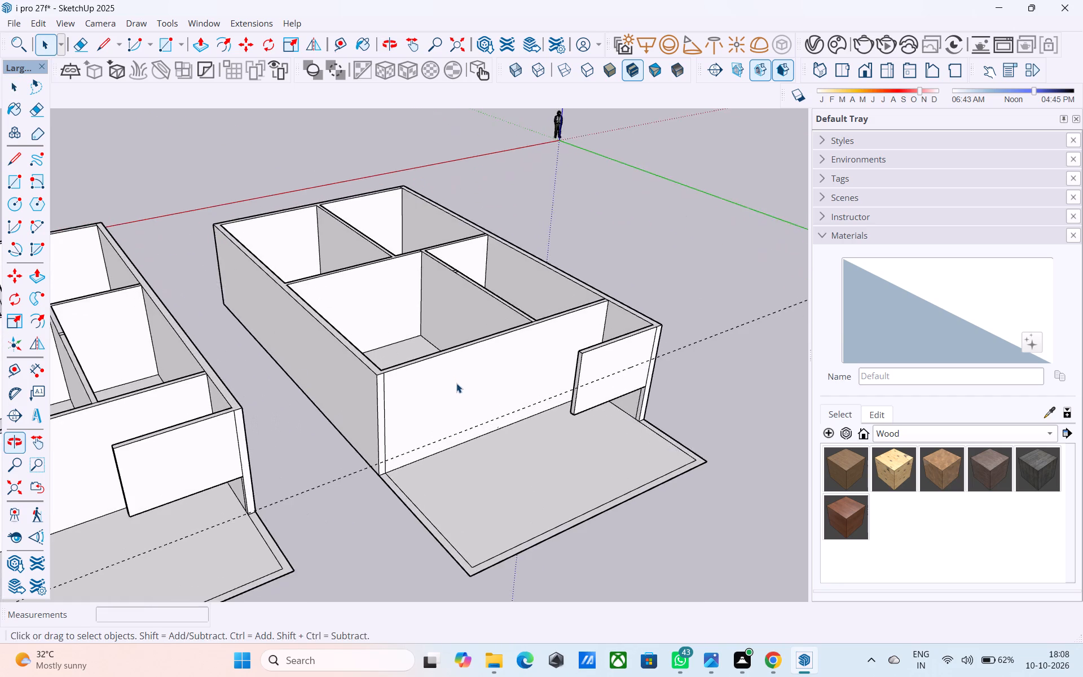
scroll(456, 381, down, 2)
shift+middle_click(460, 392)
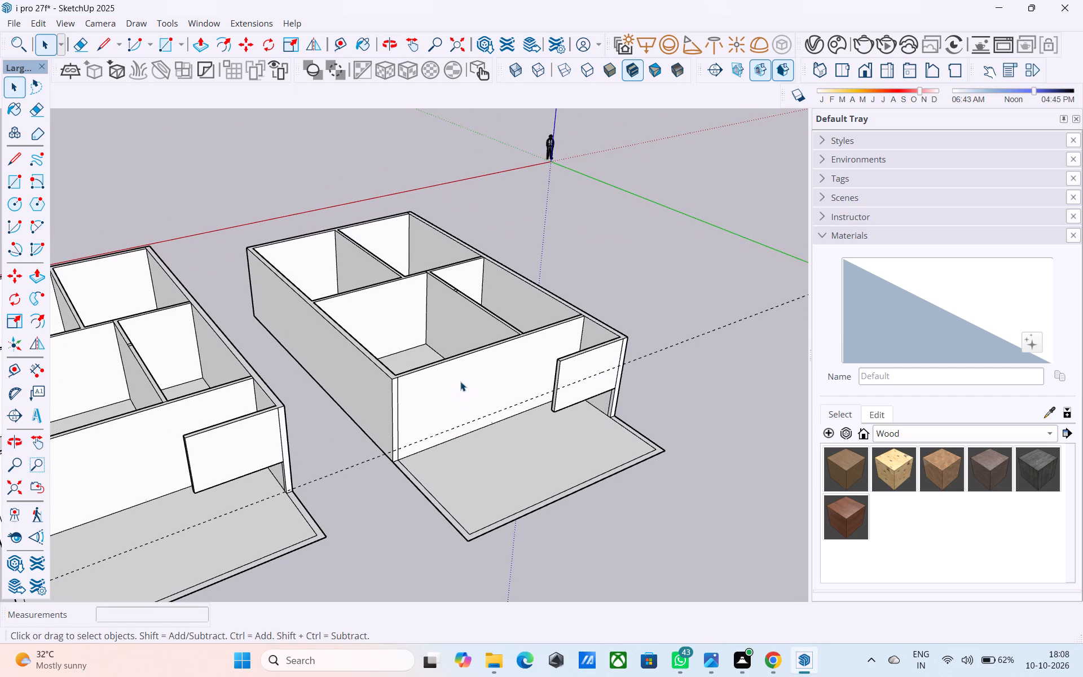
scroll(459, 378, up, 2)
scroll(452, 374, down, 4)
middle_drag(451, 379, 465, 342)
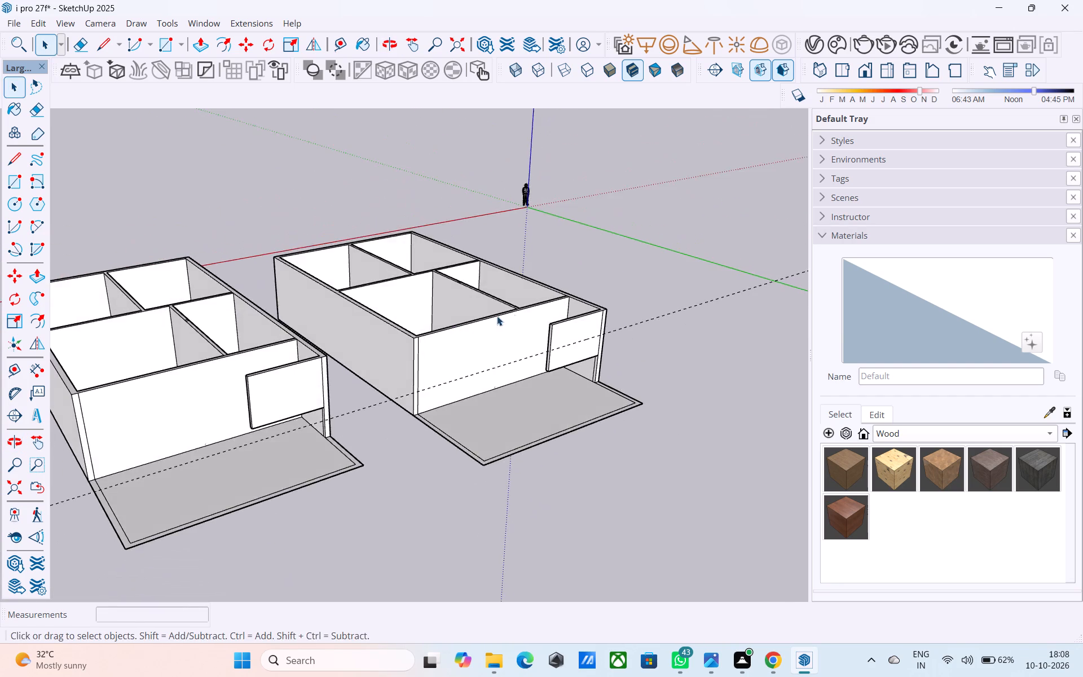
scroll(514, 310, down, 3)
middle_drag(544, 319, 525, 425)
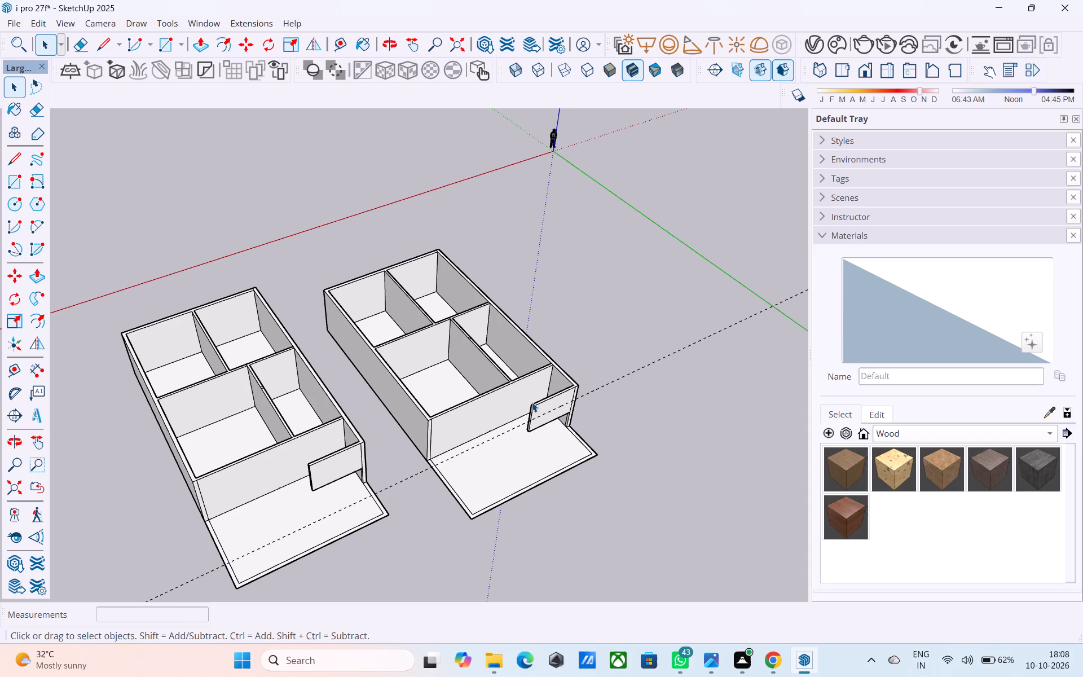
middle_drag(532, 402, 508, 402)
middle_drag(458, 398, 377, 375)
scroll(367, 359, up, 3)
middle_drag(359, 351, 341, 444)
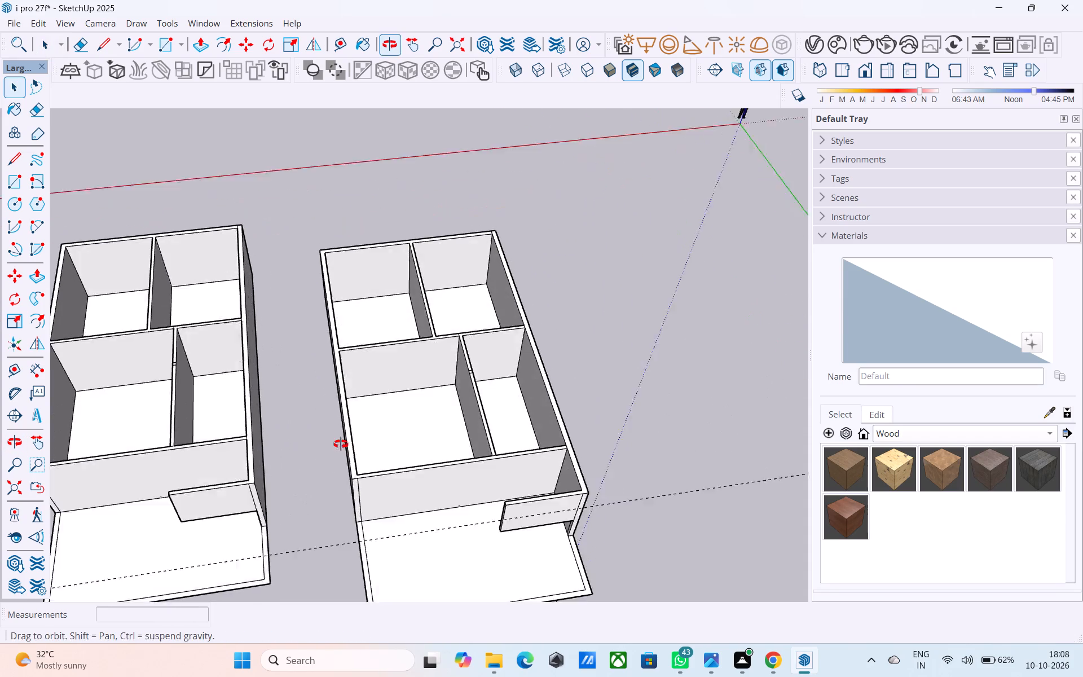
Inside the group of the house nearer the origin, erase the two short stray lines across the middle rooms' partition wall top.
middle_drag(341, 444, 339, 448)
middle_drag(346, 367, 345, 464)
scroll(366, 380, up, 3)
scroll(508, 420, up, 8)
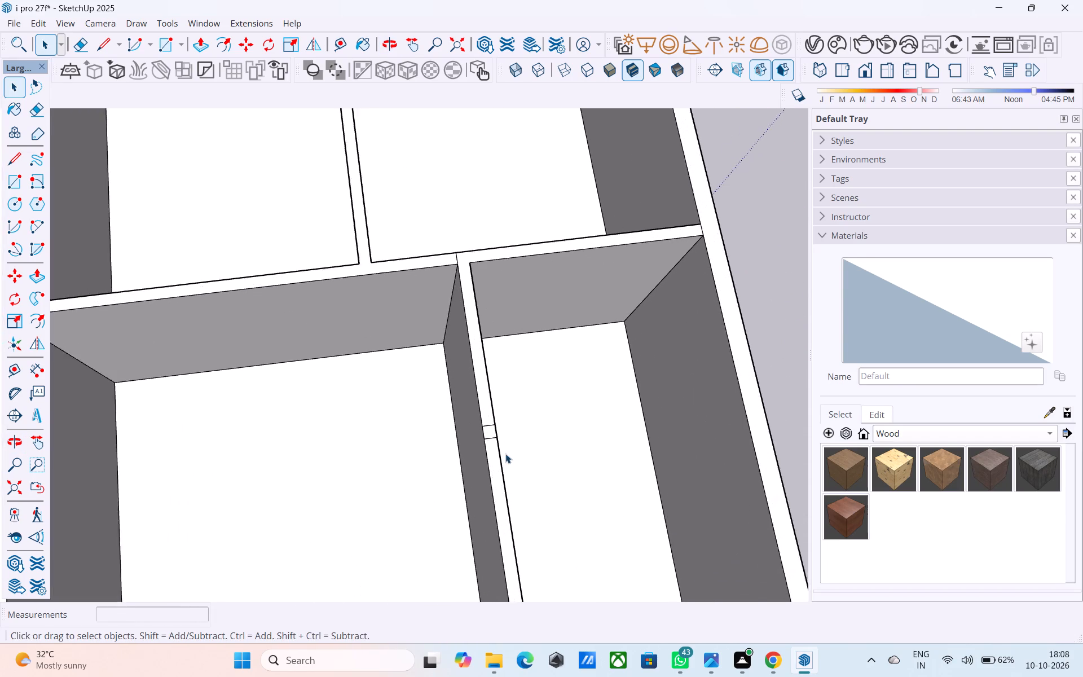
scroll(505, 454, up, 7)
double_click(477, 419)
scroll(480, 416, up, 3)
key(e)
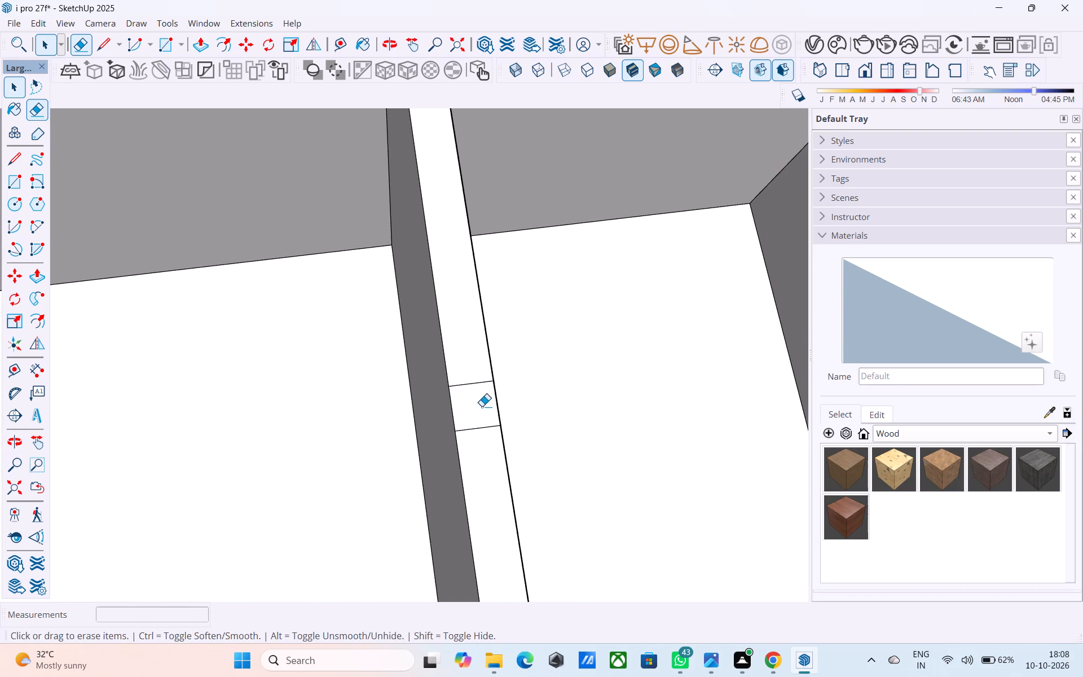
drag(476, 382, 479, 397)
drag(478, 413, 482, 441)
Erase the seam line where the middle rooms' partition top meets the cross wall, and exit the house group.
scroll(481, 442, down, 7)
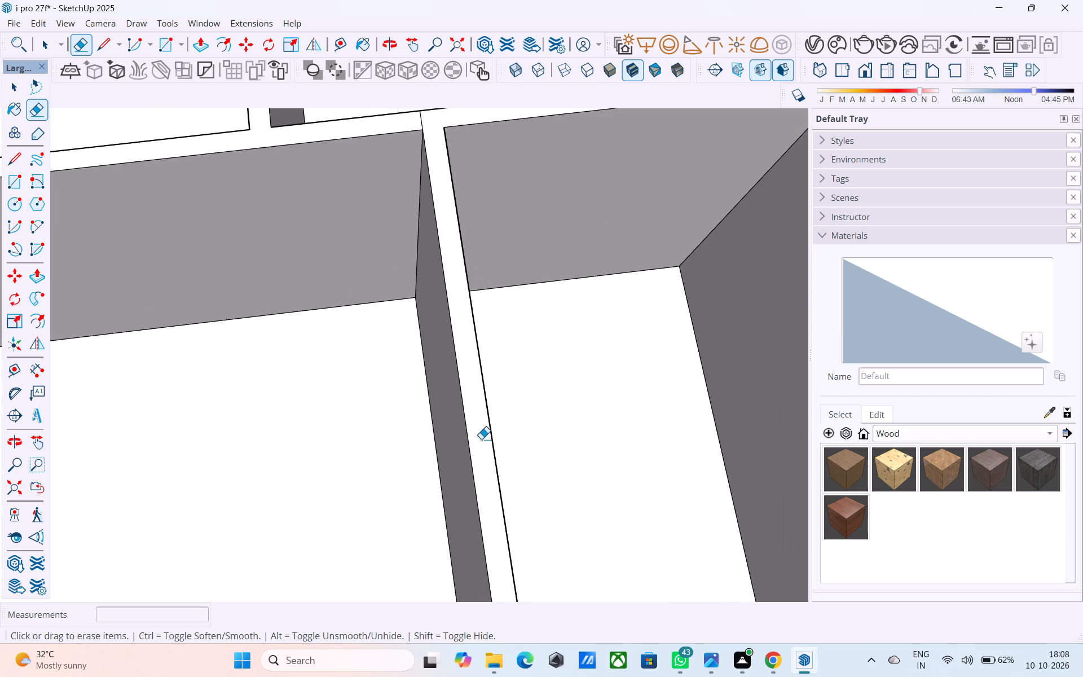
scroll(481, 439, down, 8)
middle_drag(485, 466, 473, 443)
scroll(473, 432, down, 5)
scroll(491, 385, up, 10)
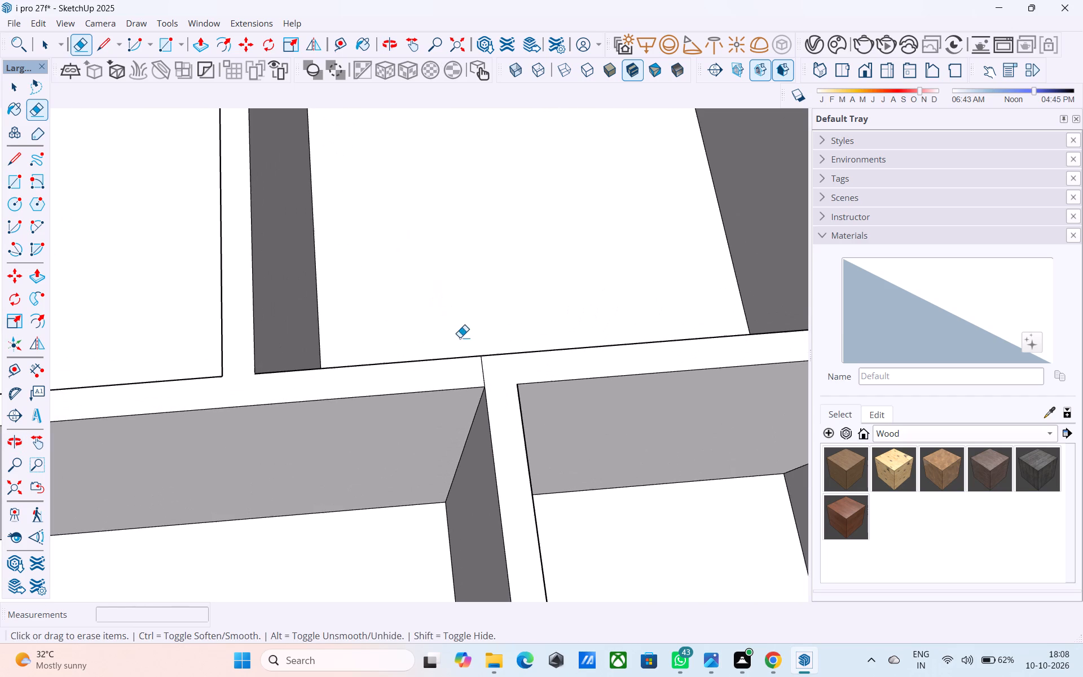
drag(491, 374, 480, 370)
scroll(481, 365, down, 9)
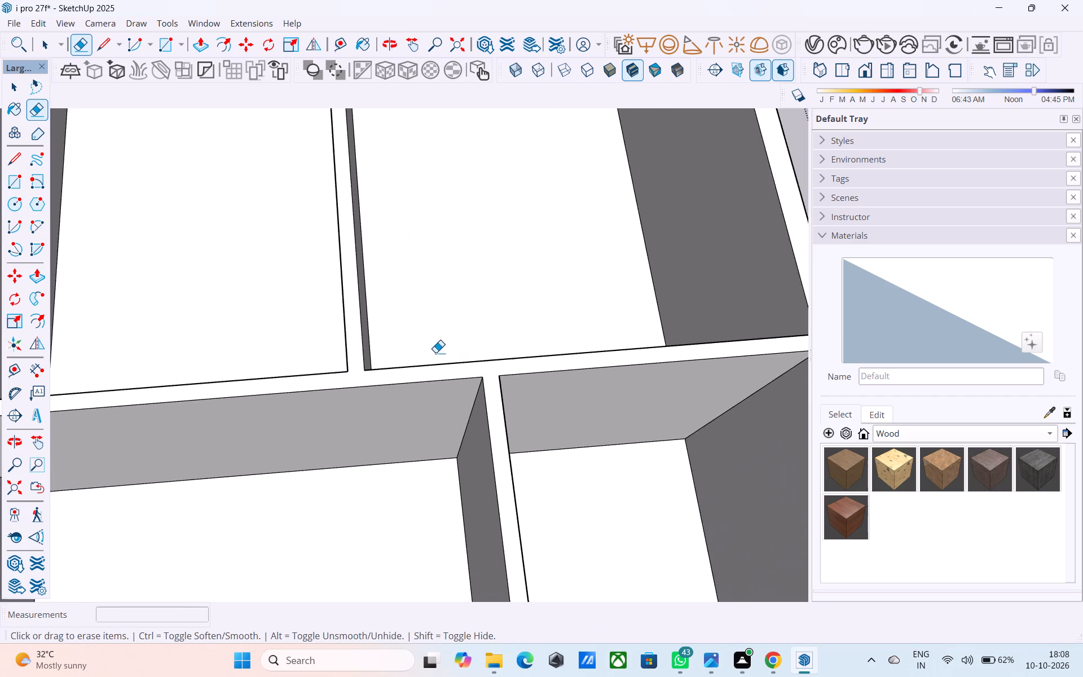
scroll(435, 353, down, 9)
key(space)
click(574, 421)
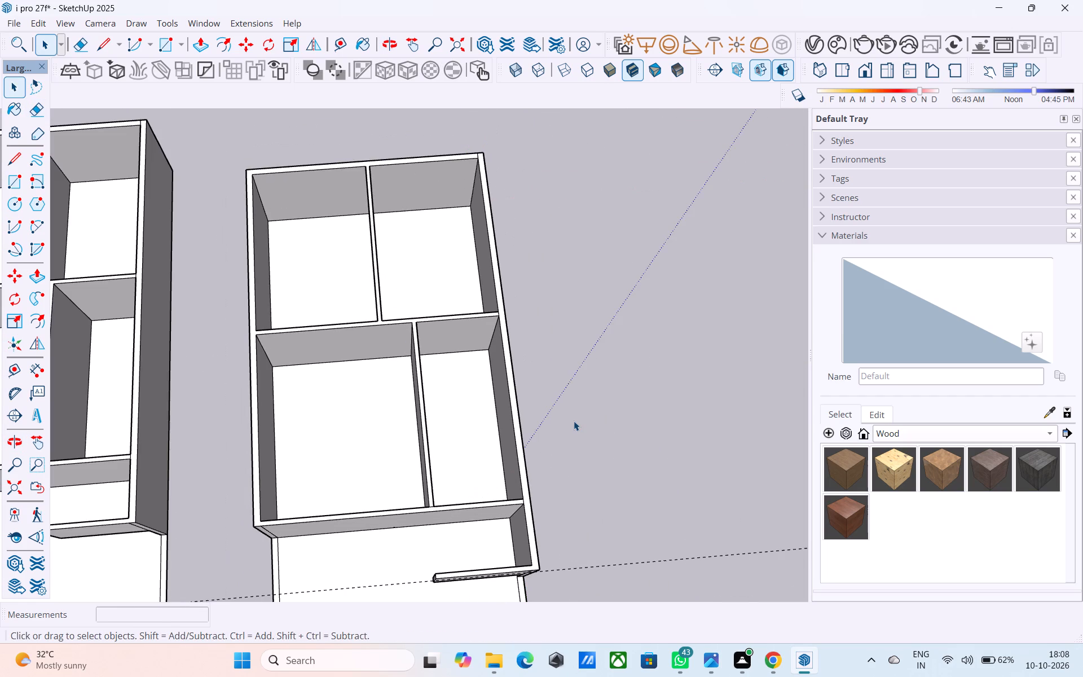
Save the model.
key(ctrl+s)
key(space)
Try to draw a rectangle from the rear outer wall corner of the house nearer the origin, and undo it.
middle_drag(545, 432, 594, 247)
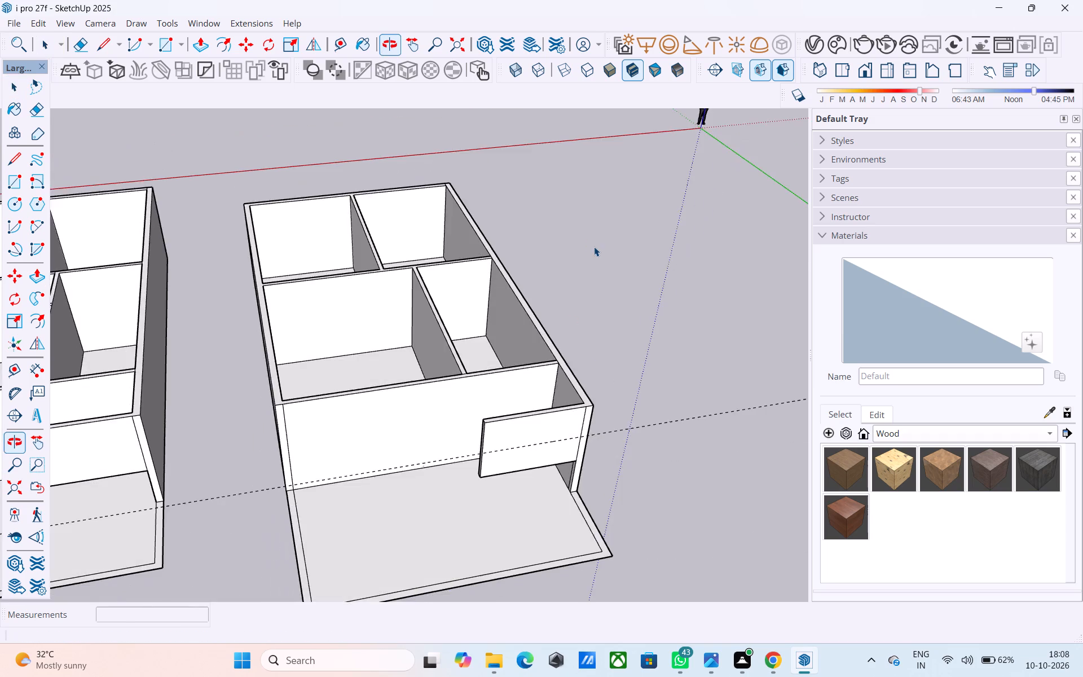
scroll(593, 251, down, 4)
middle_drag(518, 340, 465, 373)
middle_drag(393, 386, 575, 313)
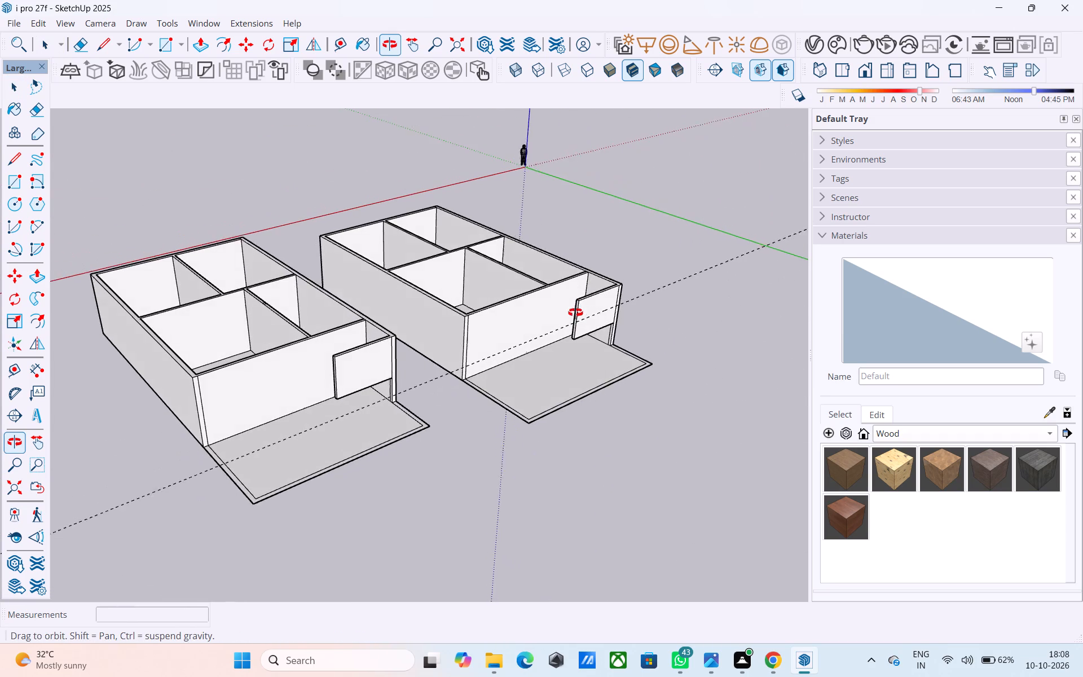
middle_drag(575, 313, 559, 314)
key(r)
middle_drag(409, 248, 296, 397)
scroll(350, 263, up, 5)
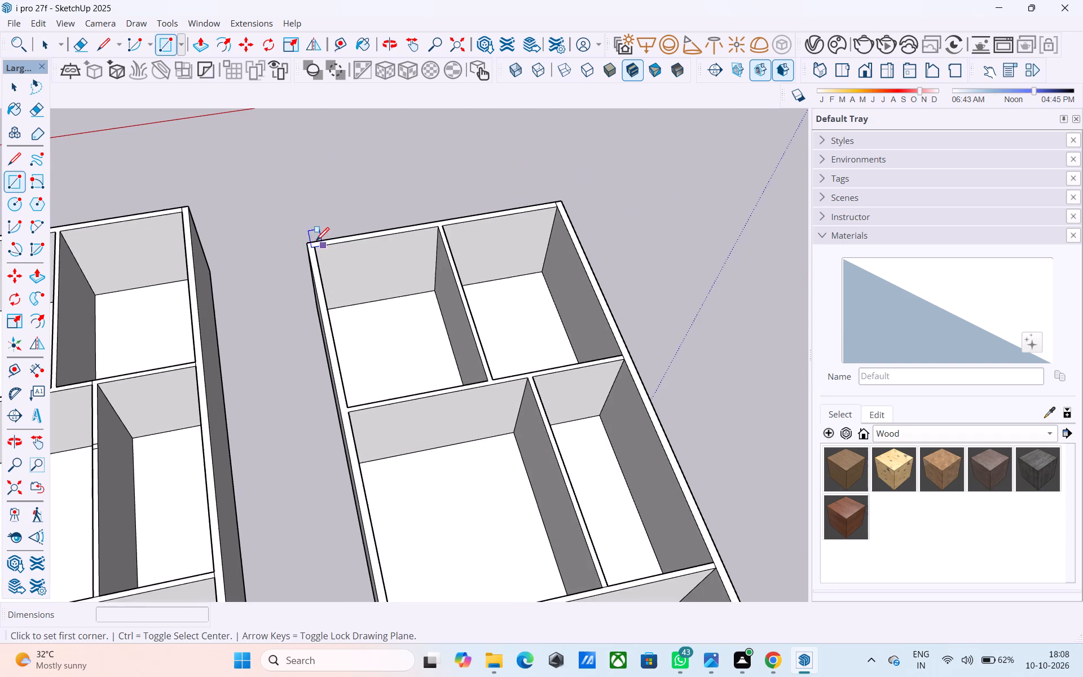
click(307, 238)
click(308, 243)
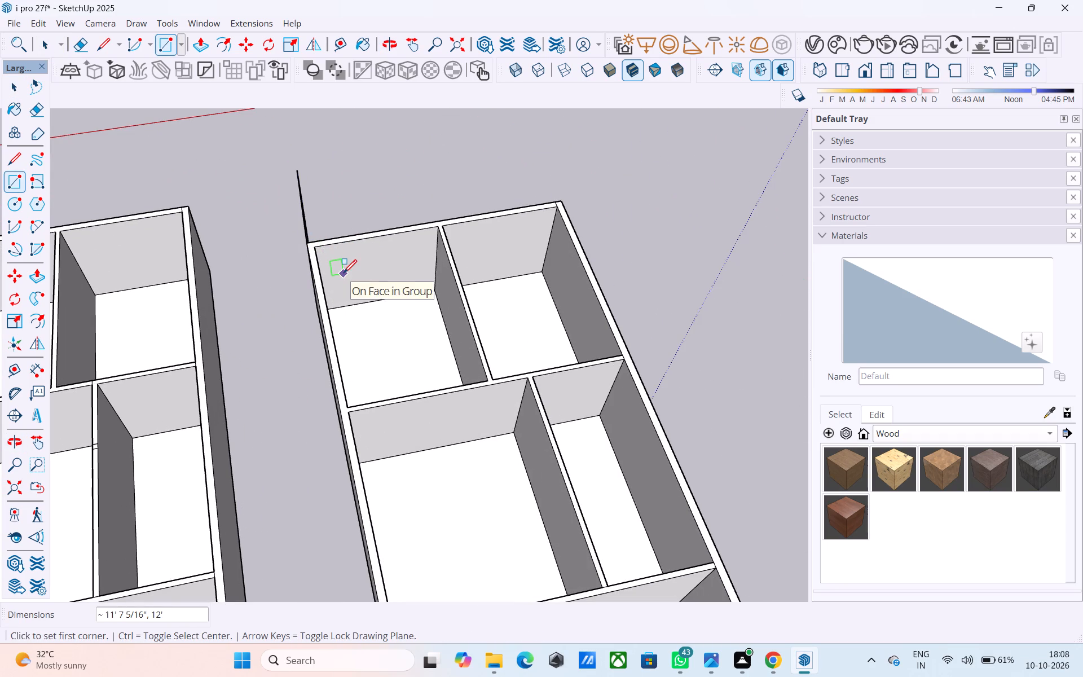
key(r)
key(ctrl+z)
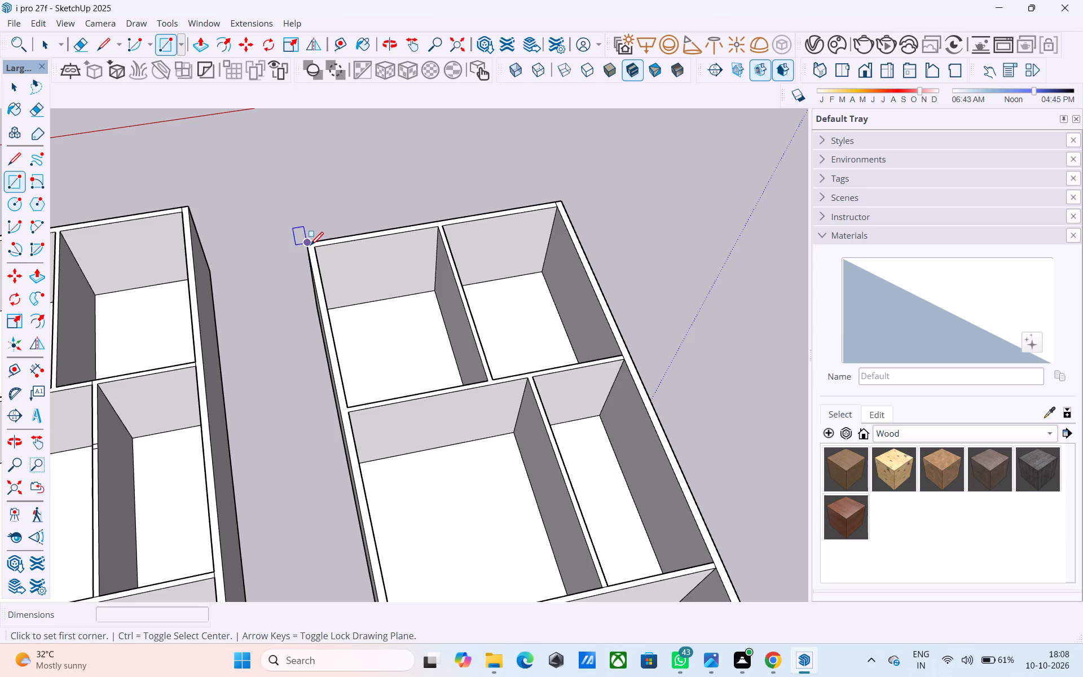
Draw a 44' 3" by 30' rectangle over the walls, from the rear outer corner to the front cross wall's opposite outer end.
click(310, 247)
scroll(314, 244, down, 5)
scroll(542, 430, up, 5)
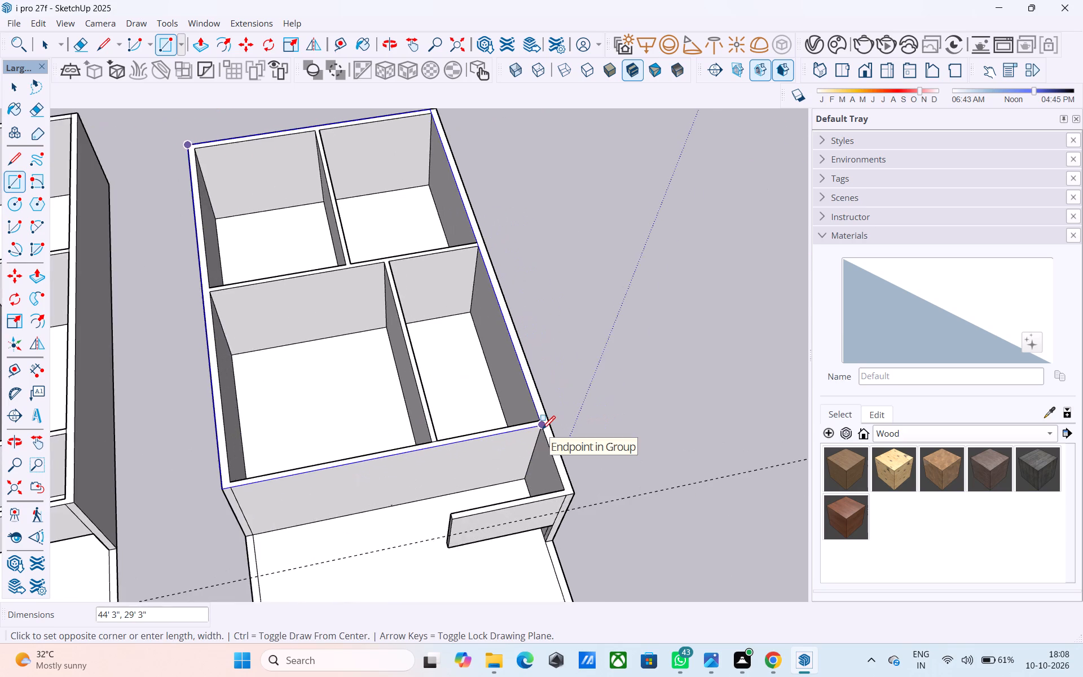
scroll(542, 430, up, 6)
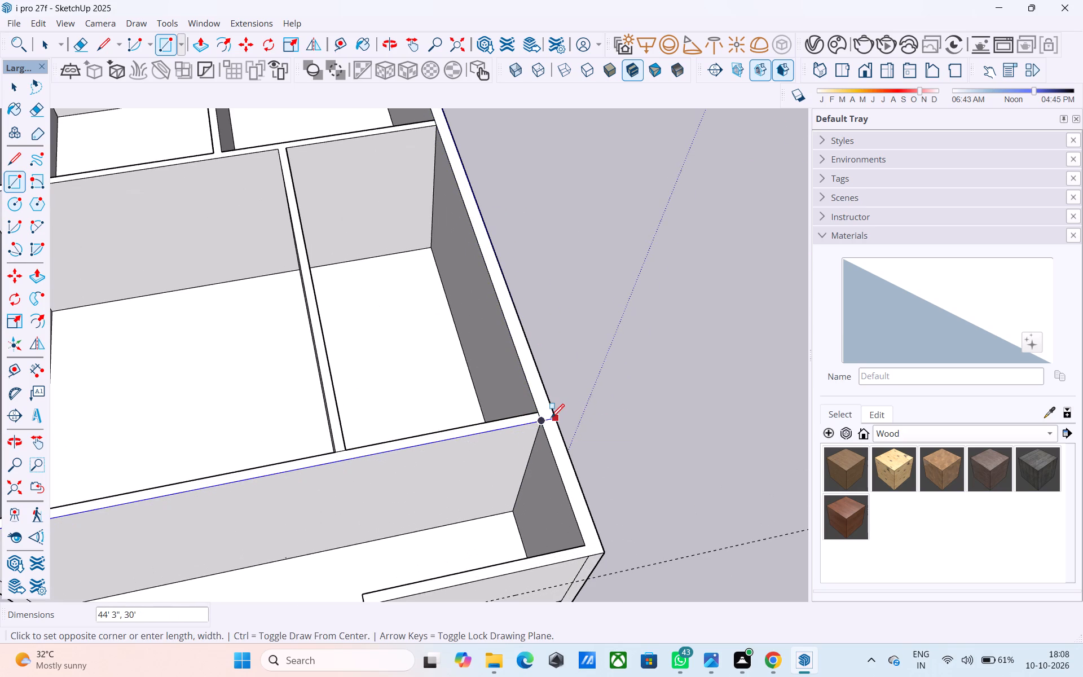
click(556, 418)
scroll(556, 418, down, 5)
key(space)
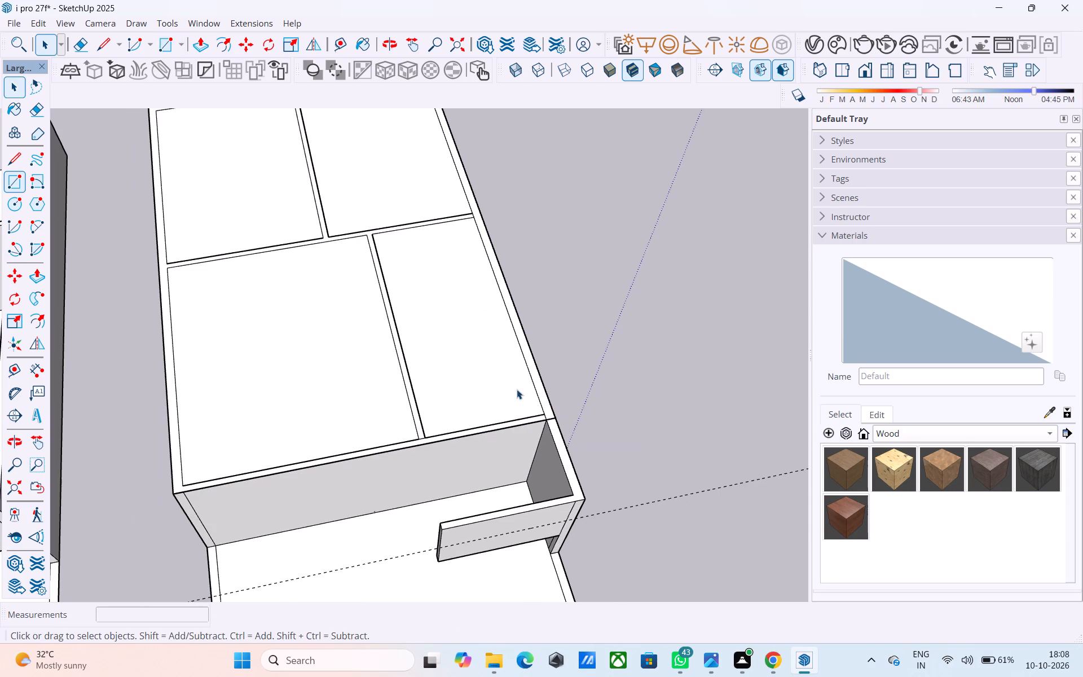
Push/Pull the new roof rectangle up by 6" to form a slab over the rooms.
click(513, 387)
key(p)
click(513, 387)
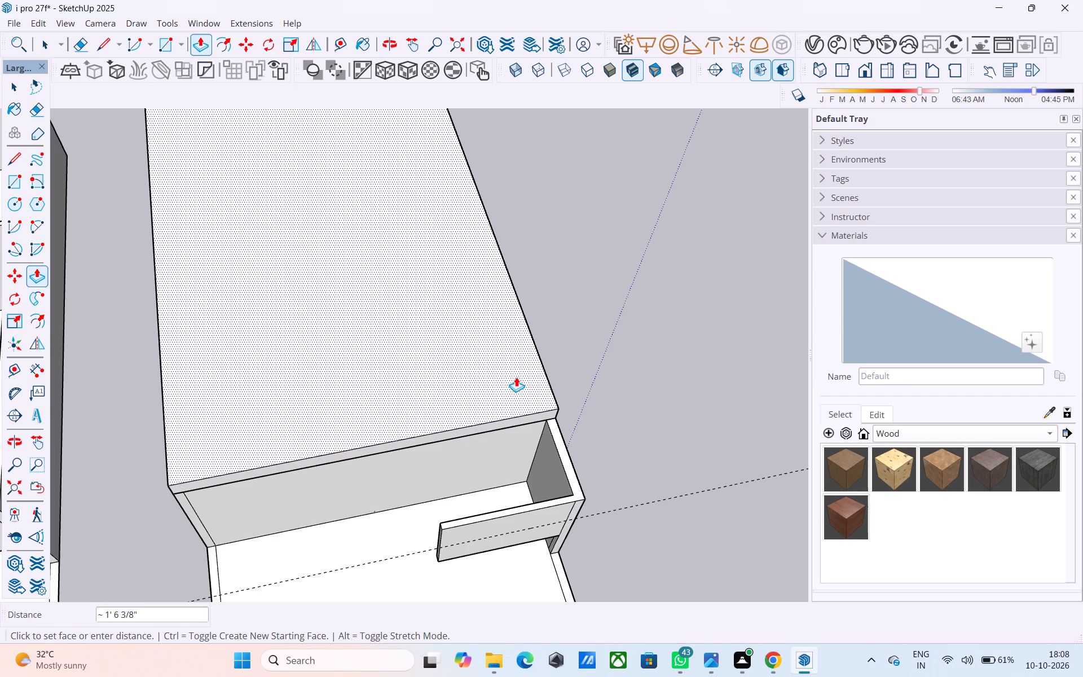
text(6")
key(Return)
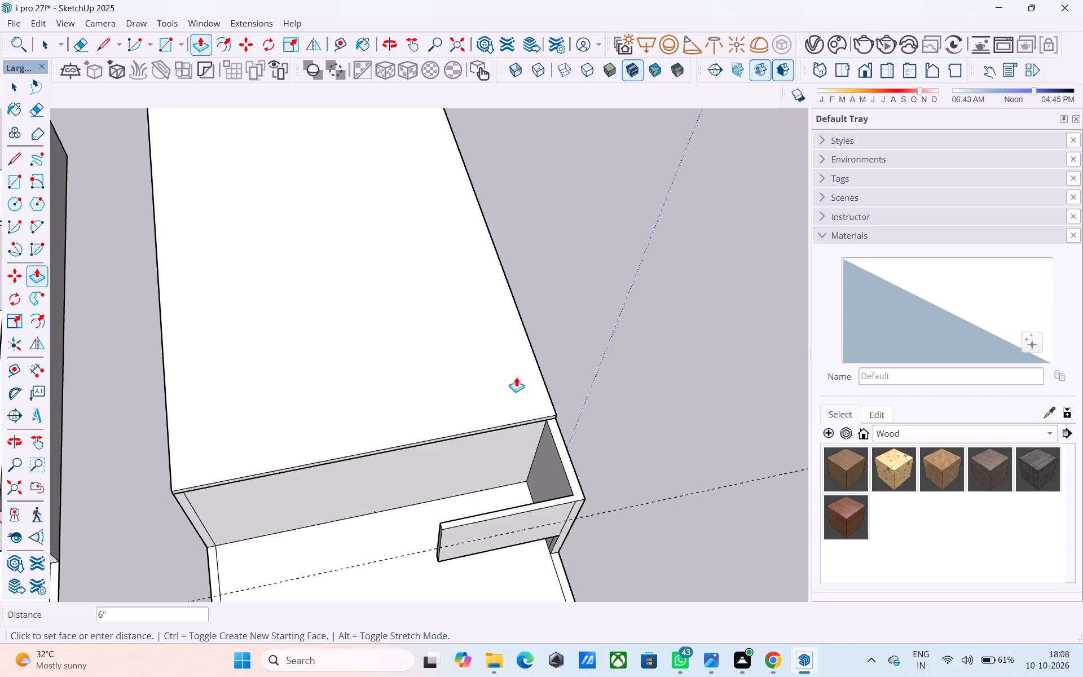
scroll(516, 376, down, 4)
middle_drag(496, 394, 479, 329)
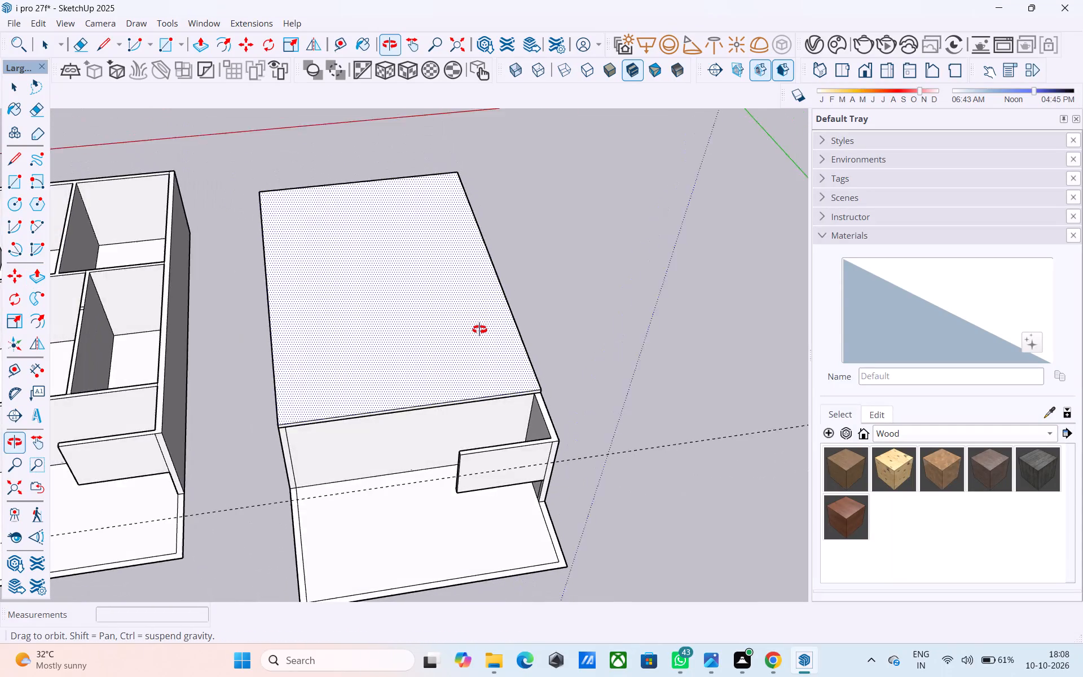
middle_drag(479, 329, 463, 305)
key(space)
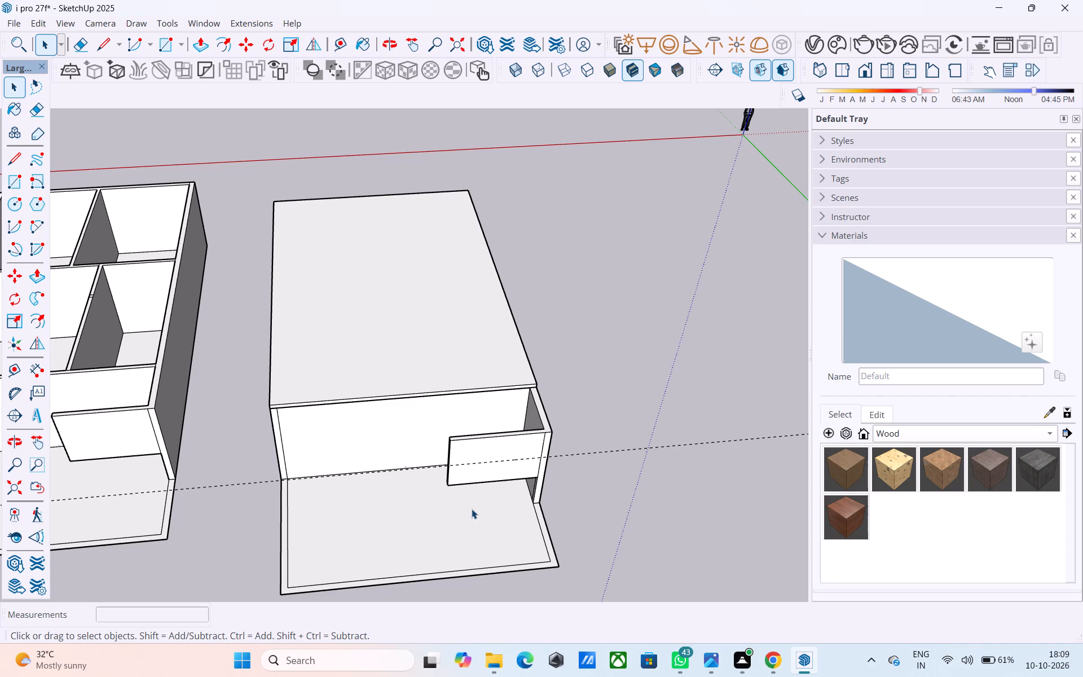
Save the model with the new roof slab, viewing both houses side by side.
middle_drag(507, 460, 496, 407)
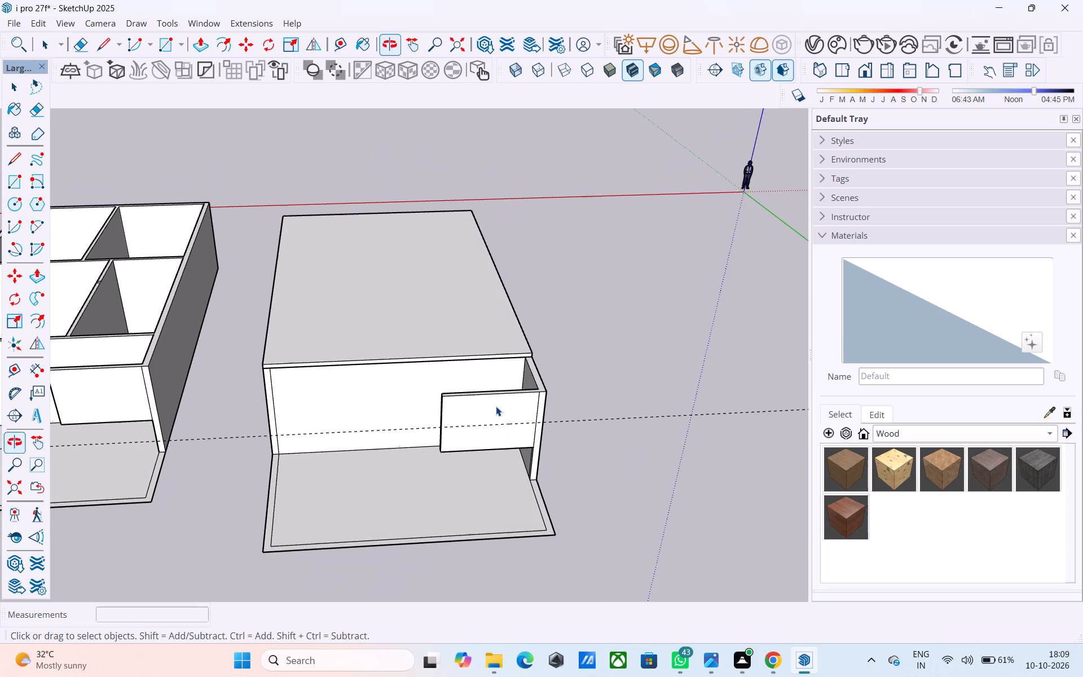
key(ctrl+s)
key(space)
middle_drag(406, 403, 481, 343)
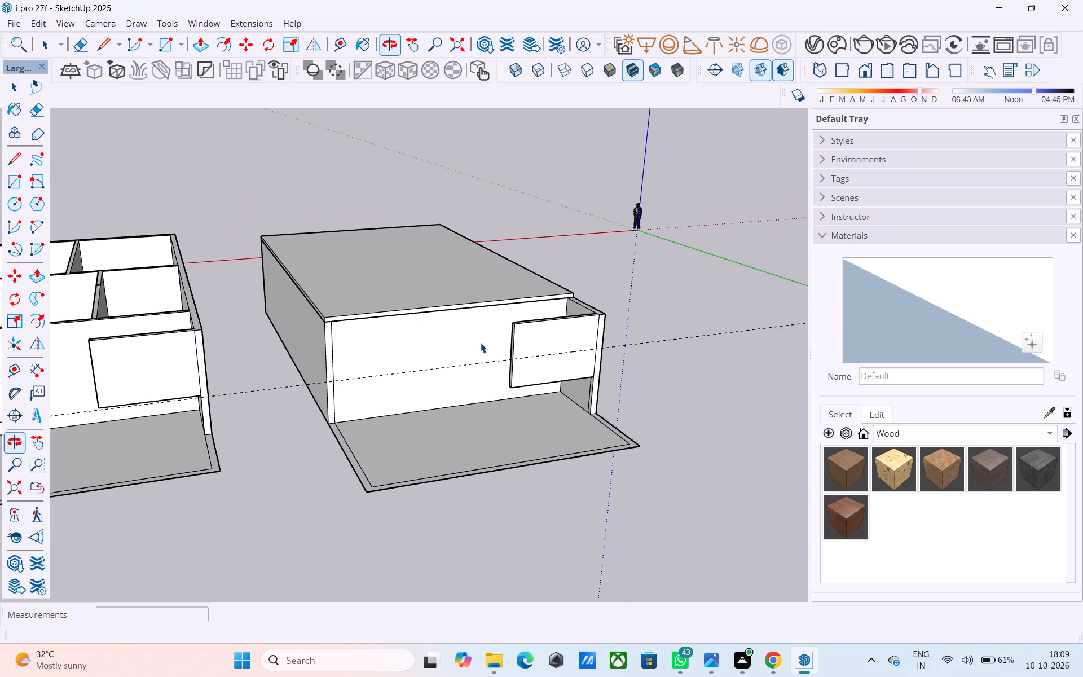
scroll(563, 294, down, 3)
middle_drag(649, 293, 587, 306)
middle_drag(368, 287, 457, 274)
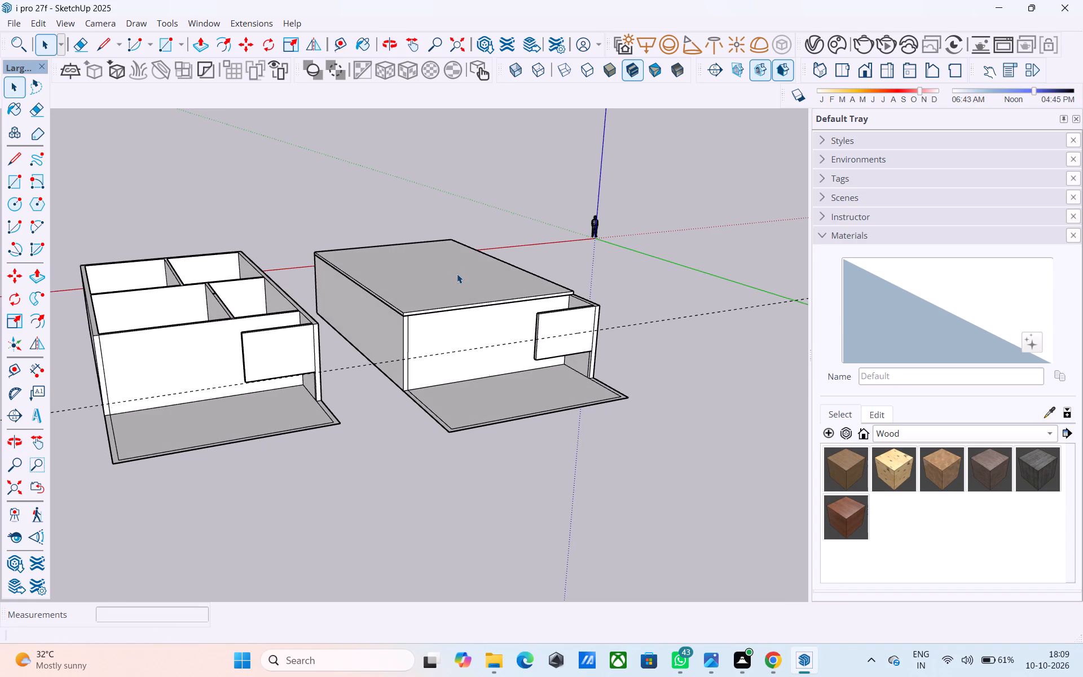
scroll(456, 274, down, 4)
middle_drag(456, 275, 422, 278)
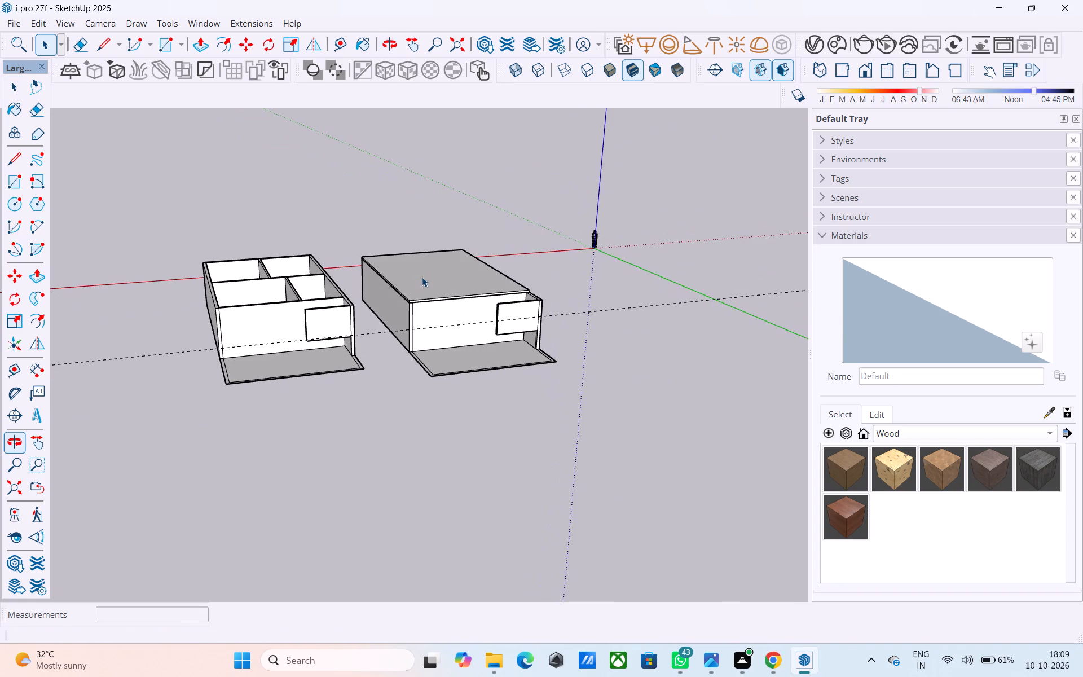
key(ctrl+s)
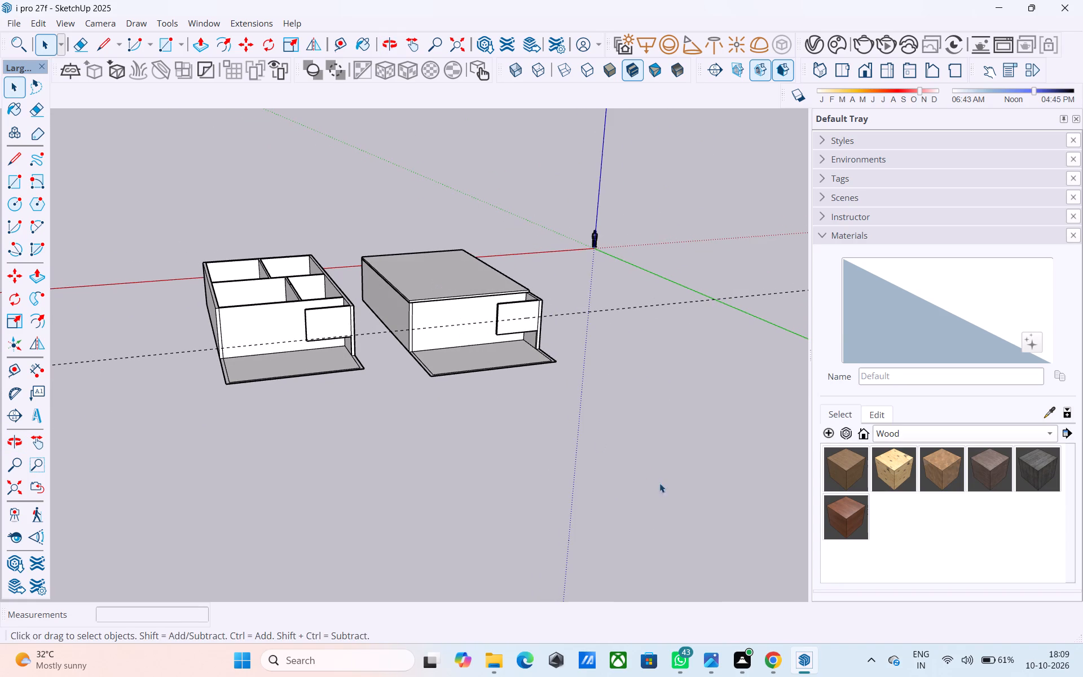
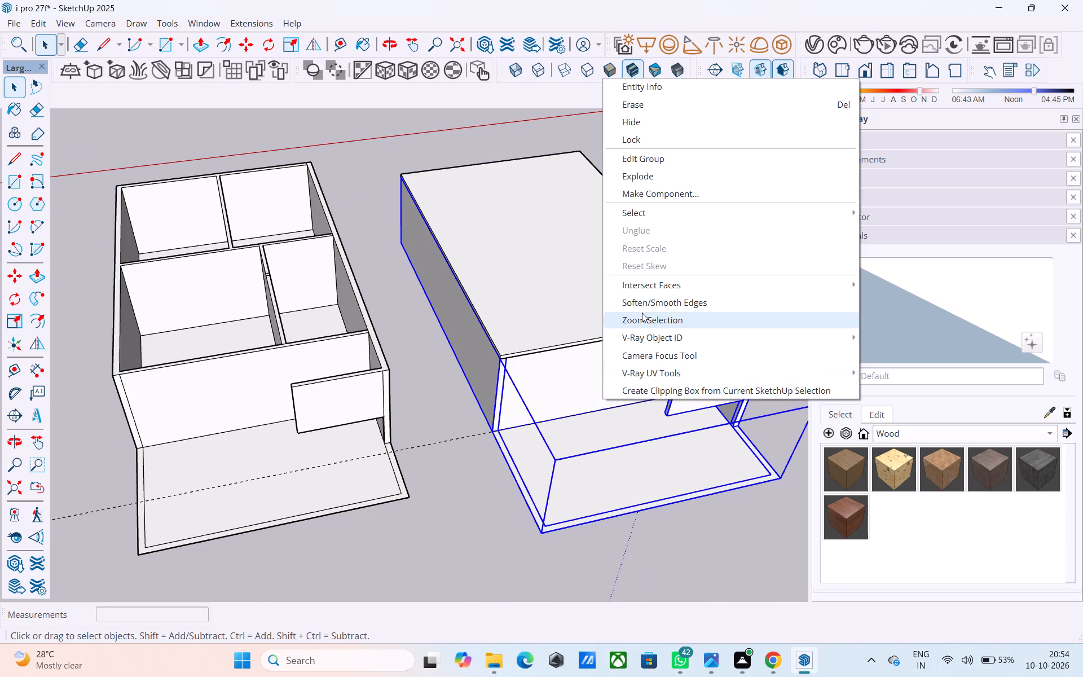
Explode the roofed house's group and erase the floor face in front of its rooms together with the surrounding border edges.
click(645, 175)
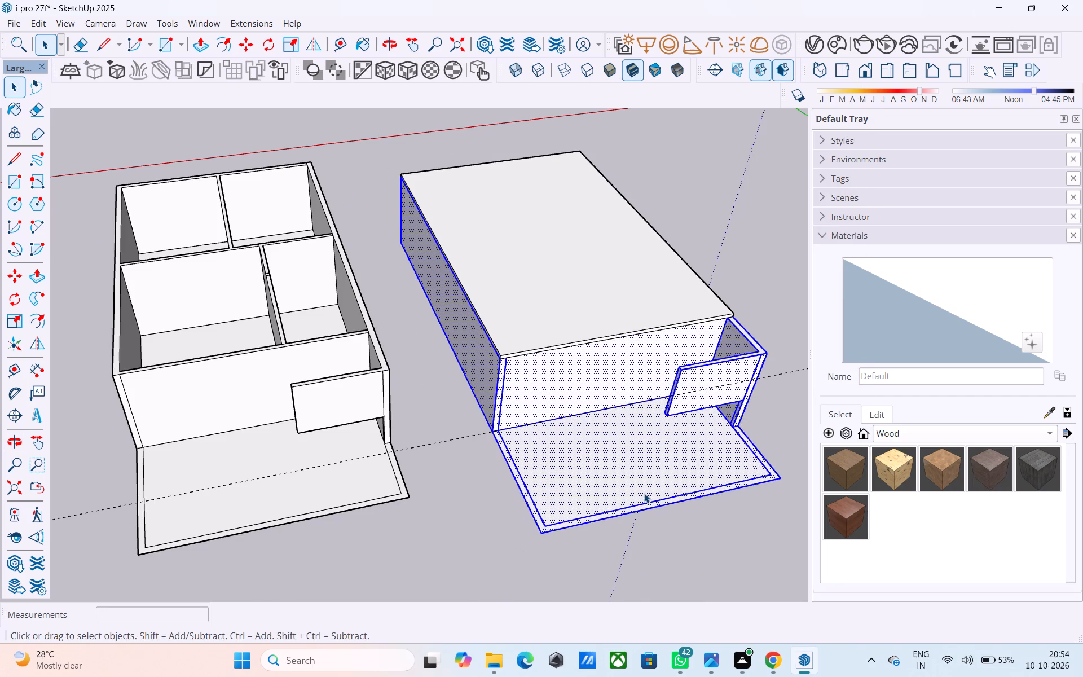
click(644, 493)
key(Delete)
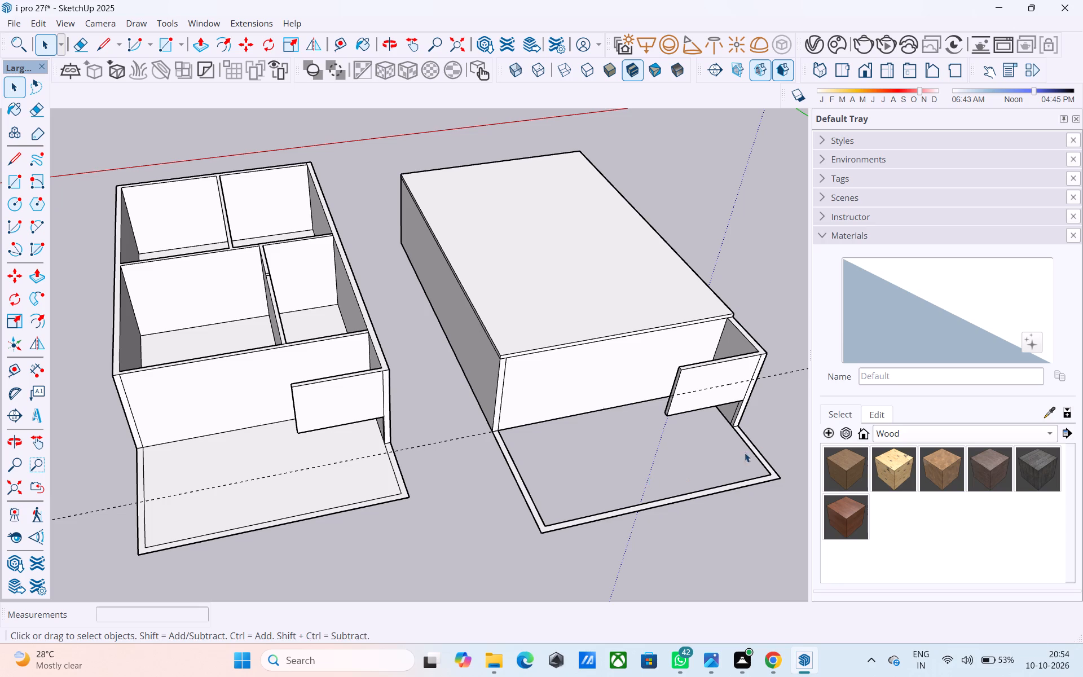
middle_drag(753, 443, 736, 432)
key(e)
drag(541, 504, 506, 516)
drag(600, 504, 642, 570)
drag(773, 454, 744, 472)
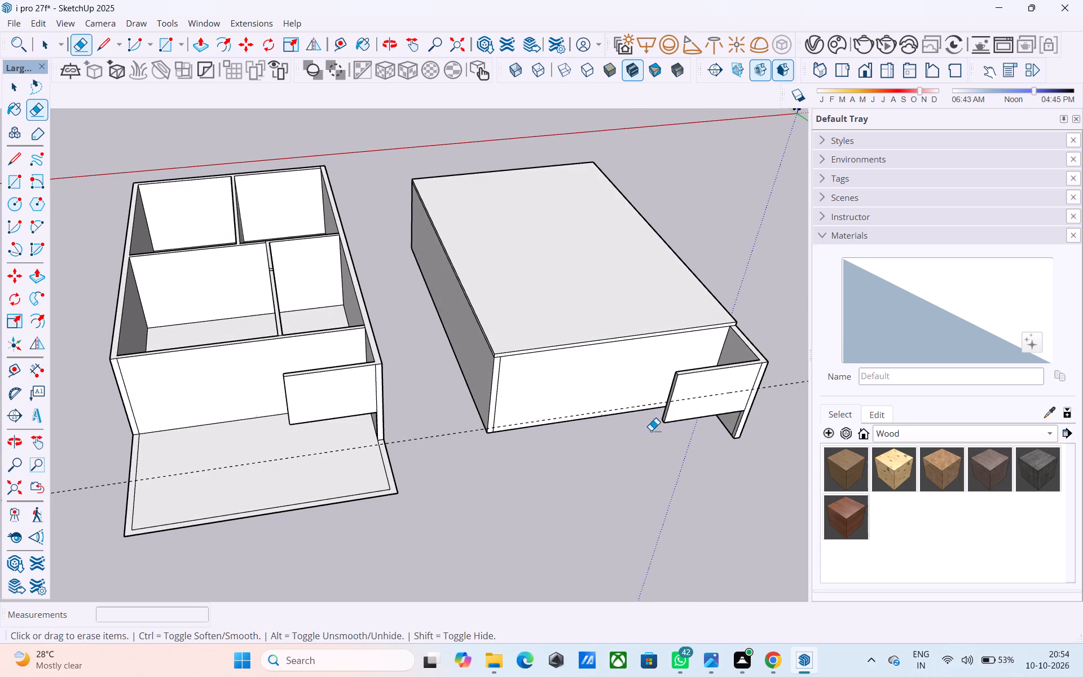
Erase the vertical seam on the roofed house's front wall and the roof slab seams along the front and long side walls.
middle_drag(651, 430, 625, 340)
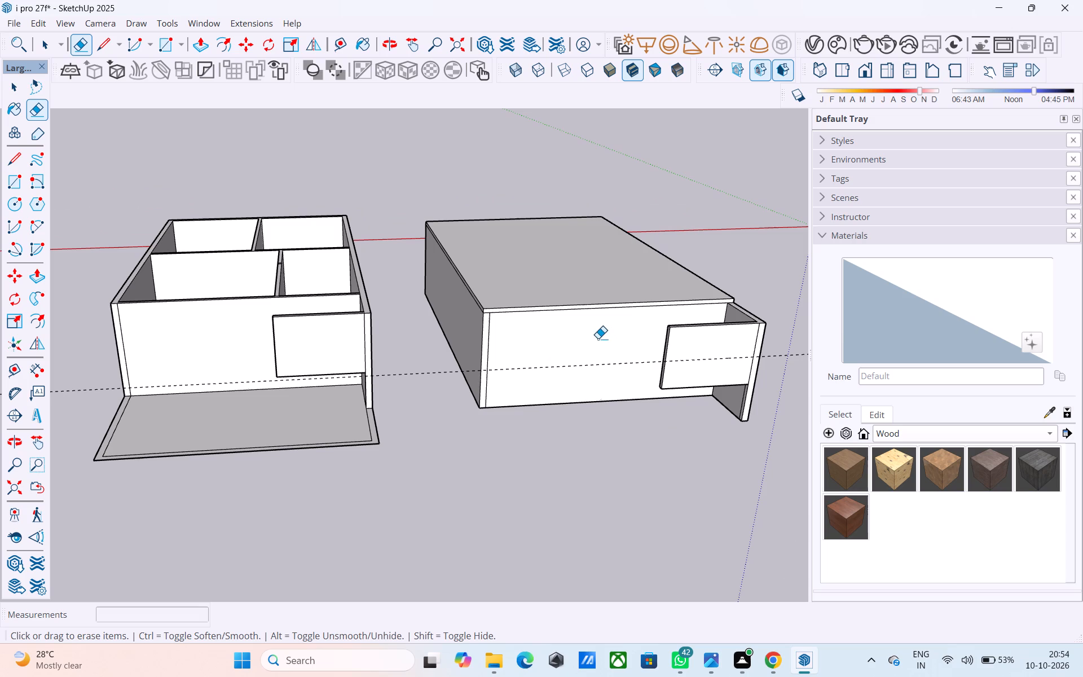
scroll(525, 344, up, 8)
click(454, 327)
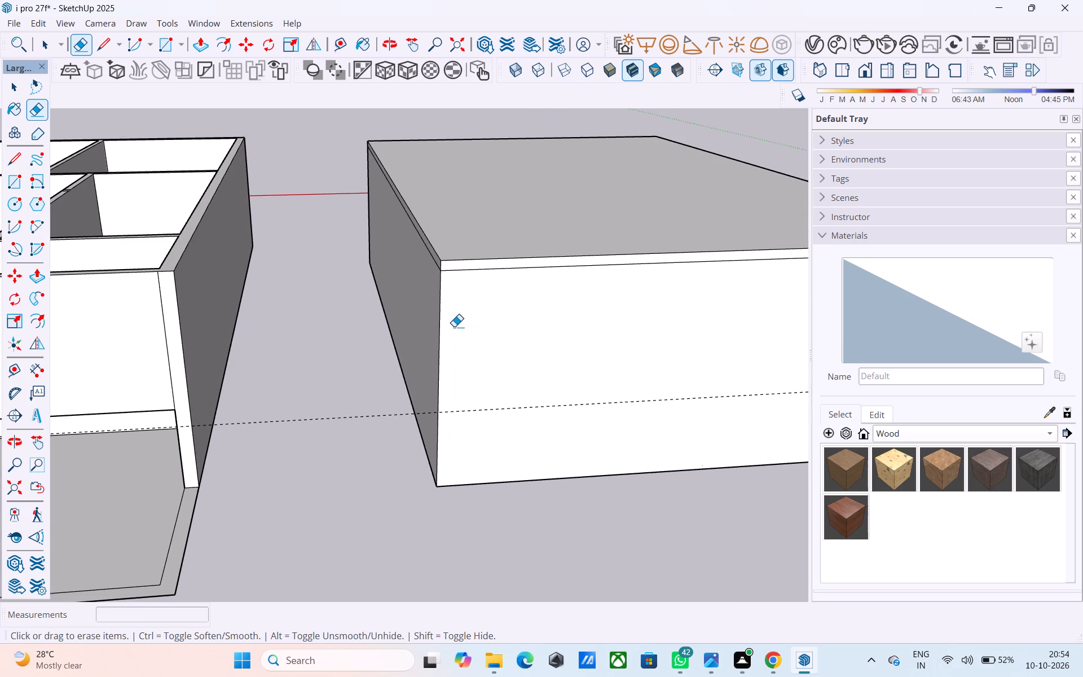
scroll(441, 265, down, 7)
middle_drag(441, 265, 448, 300)
scroll(450, 304, up, 4)
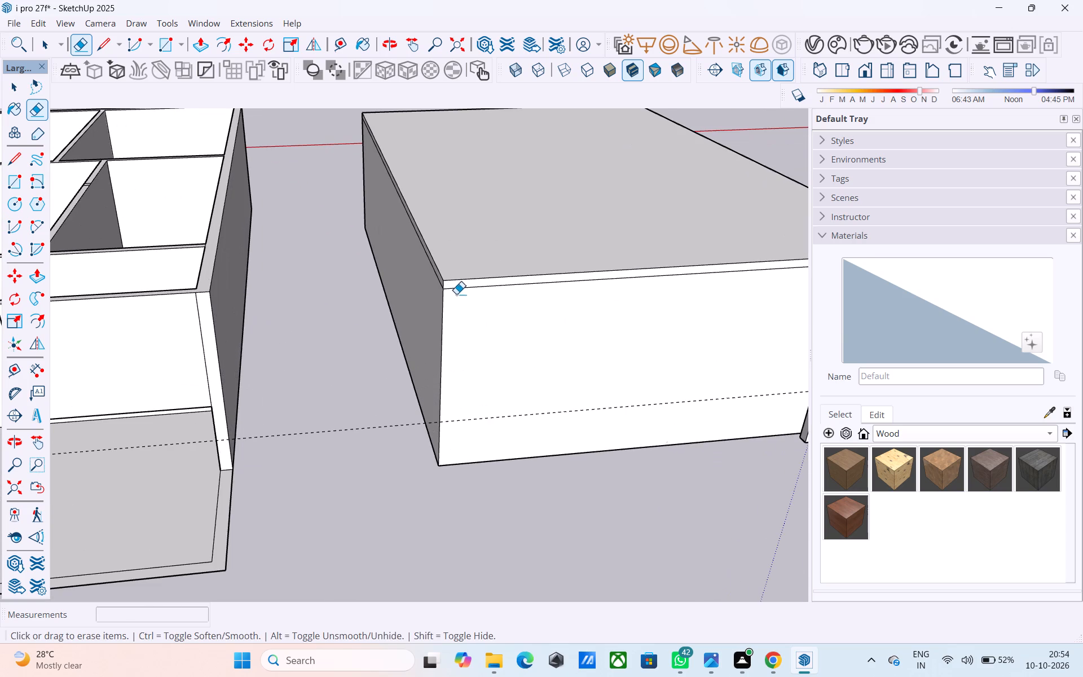
click(460, 288)
middle_drag(551, 276, 632, 269)
scroll(491, 279, up, 5)
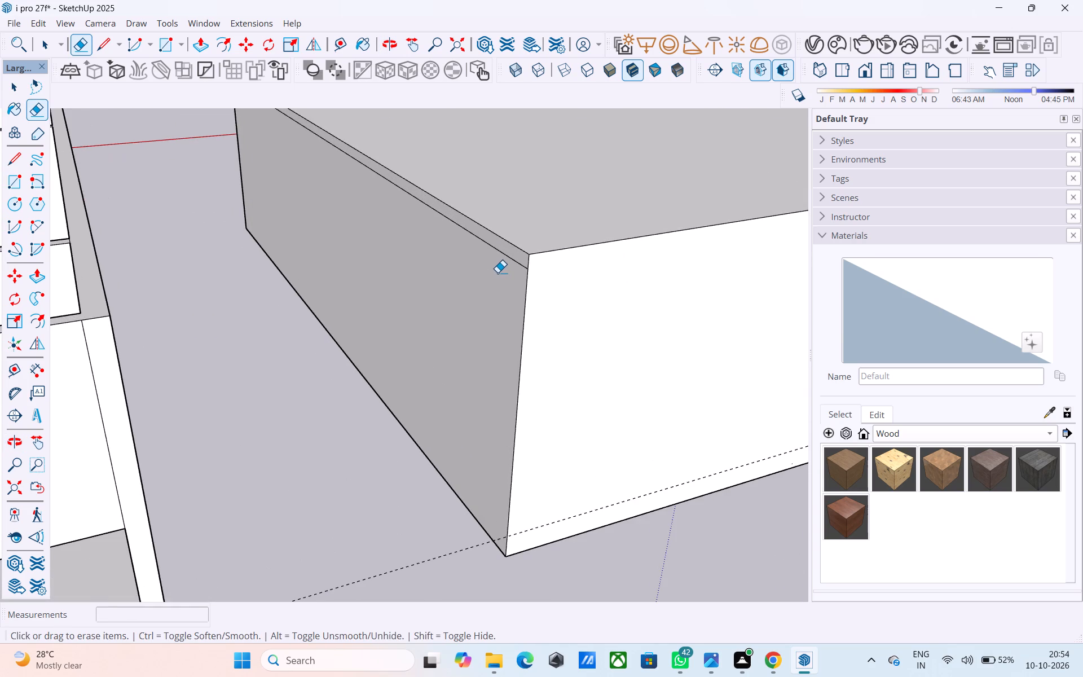
click(513, 254)
drag(513, 254, 507, 256)
drag(507, 256, 503, 260)
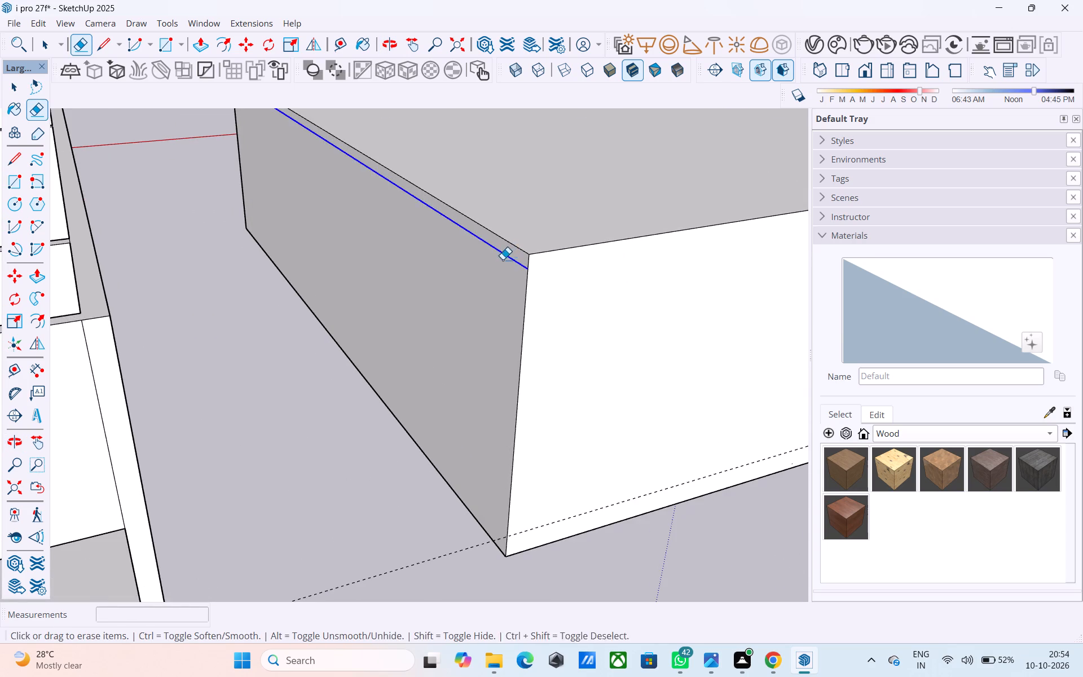
drag(503, 260, 501, 261)
scroll(478, 269, down, 15)
key(space)
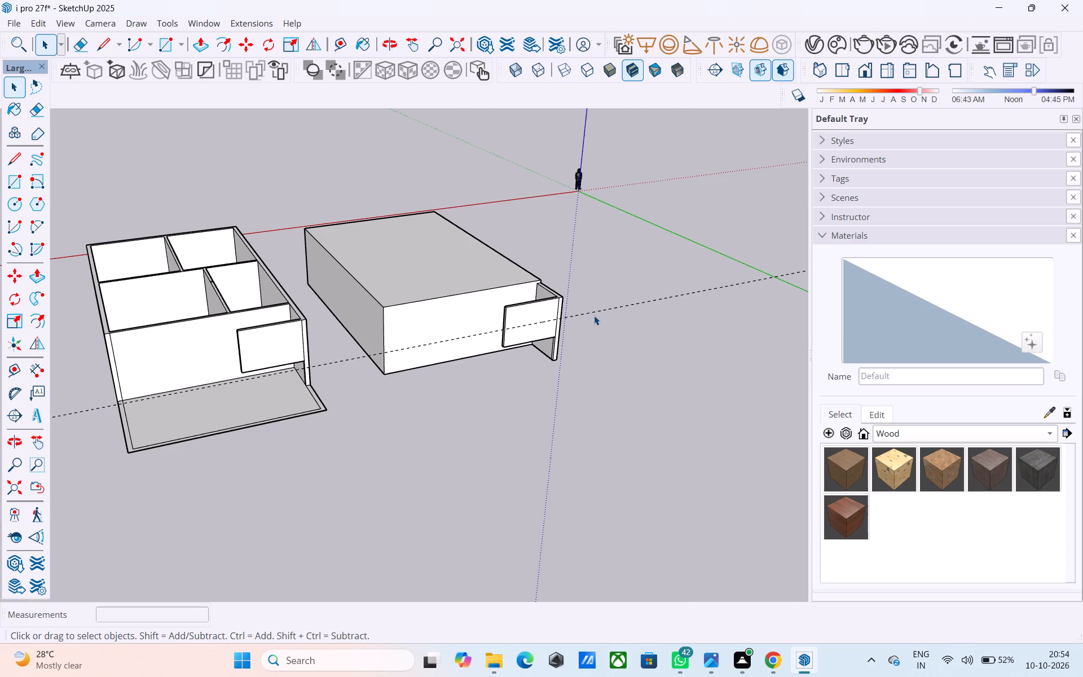
Save the model with the cleaned-up roofed house, keeping both houses in view.
middle_drag(594, 315, 583, 319)
key(ctrl+s)
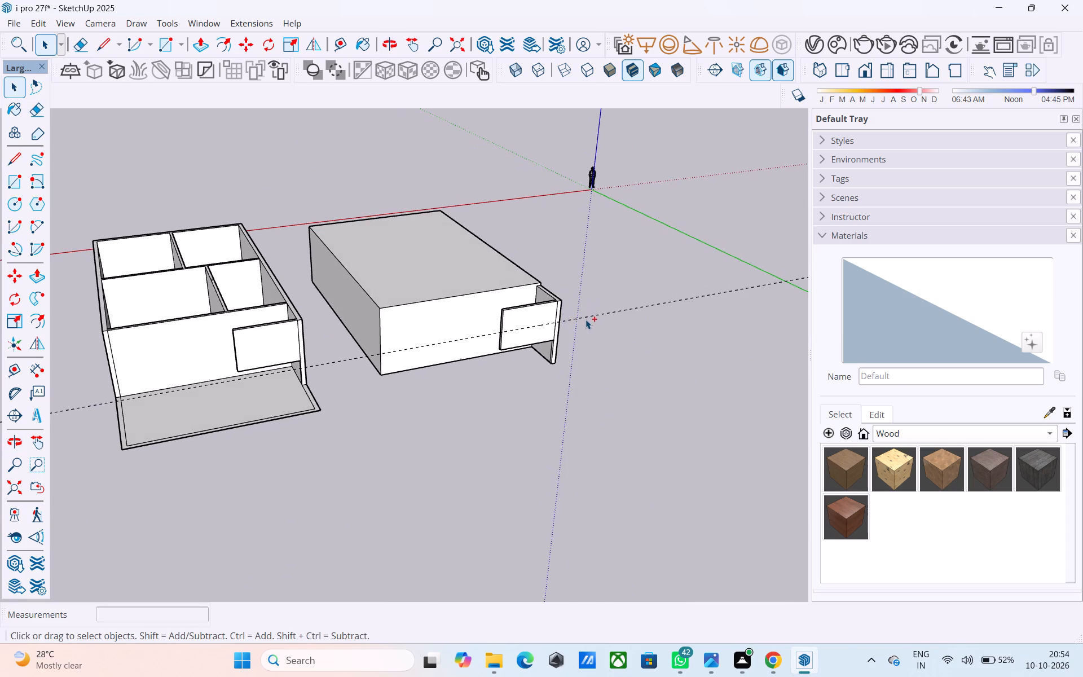
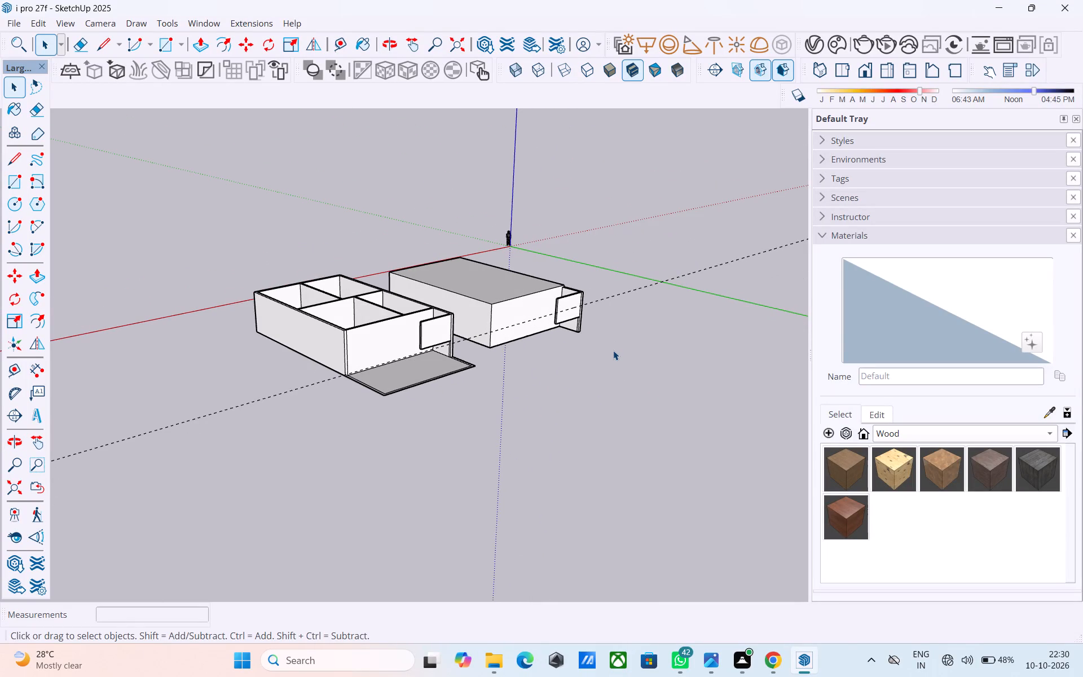
Group all the connected geometry of the roofed house.
scroll(585, 355, up, 3)
middle_drag(583, 354, 411, 465)
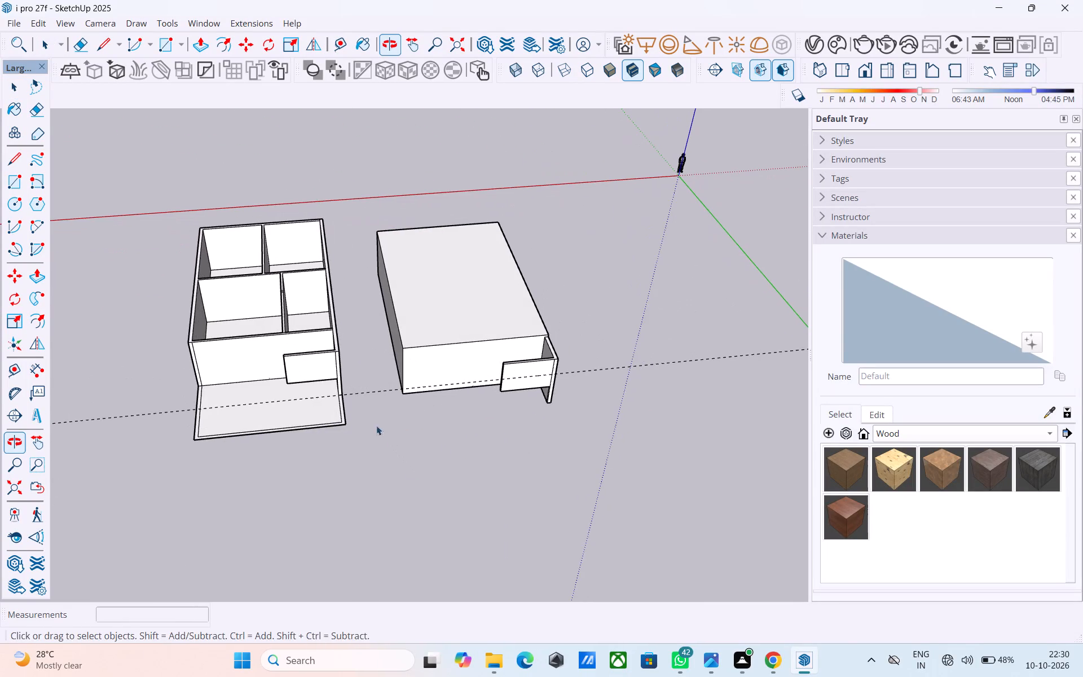
middle_drag(371, 420, 743, 302)
shift+middle_drag(648, 328, 662, 383)
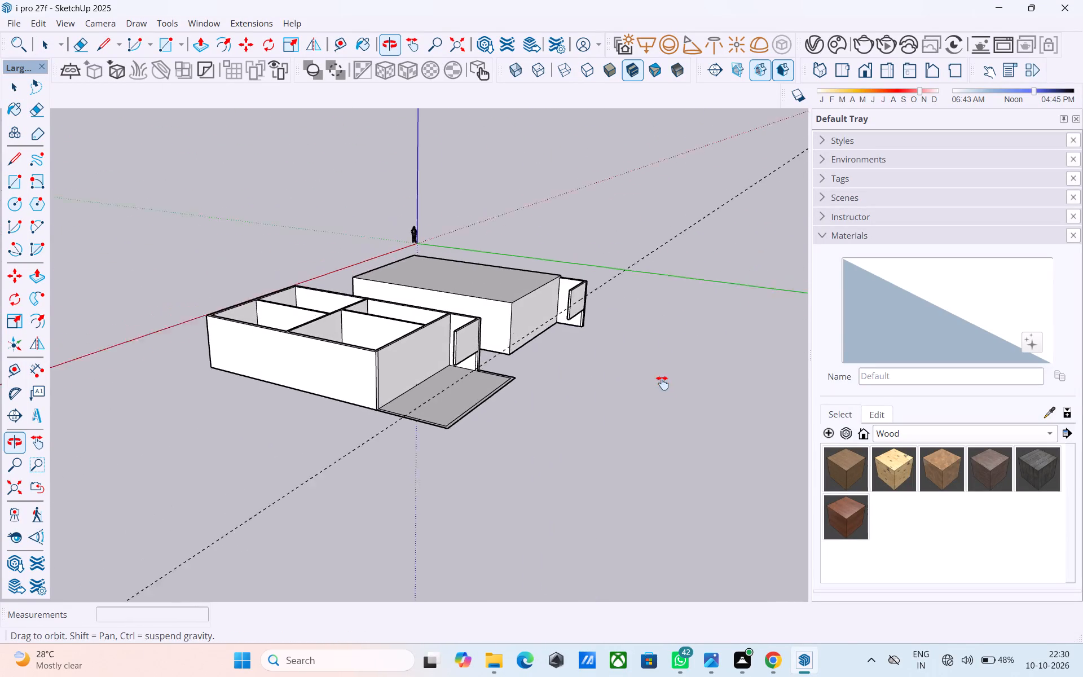
shift+middle_drag(662, 383, 741, 375)
middle_drag(728, 384, 447, 456)
scroll(520, 424, up, 4)
middle_drag(563, 418, 654, 427)
click(514, 395)
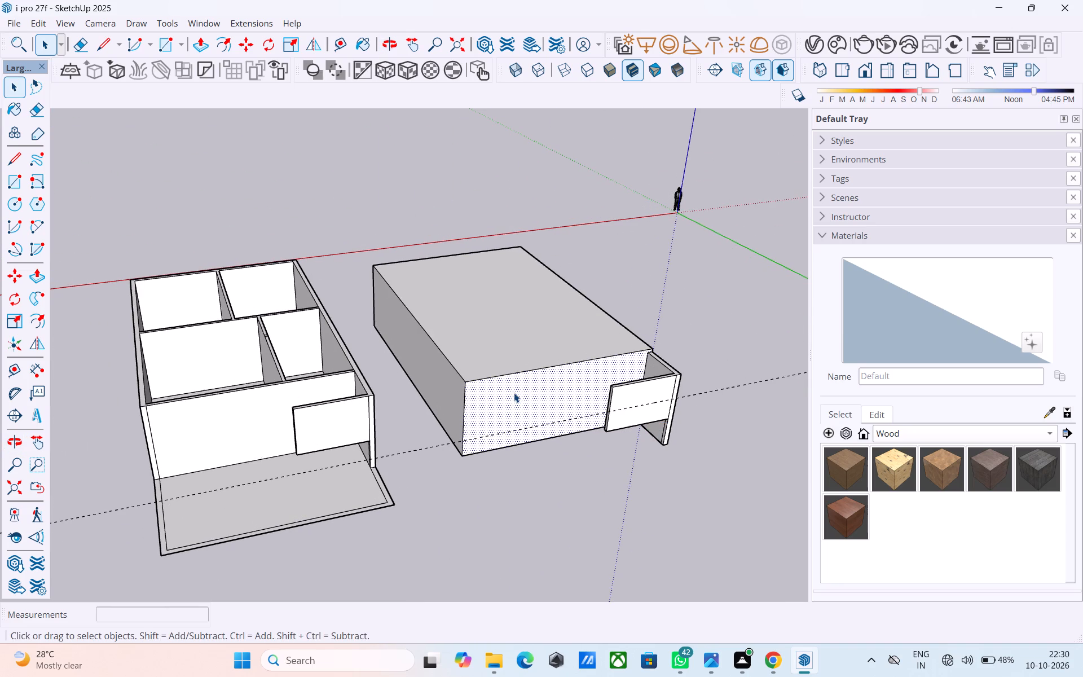
click(492, 374)
scroll(496, 367, down, 5)
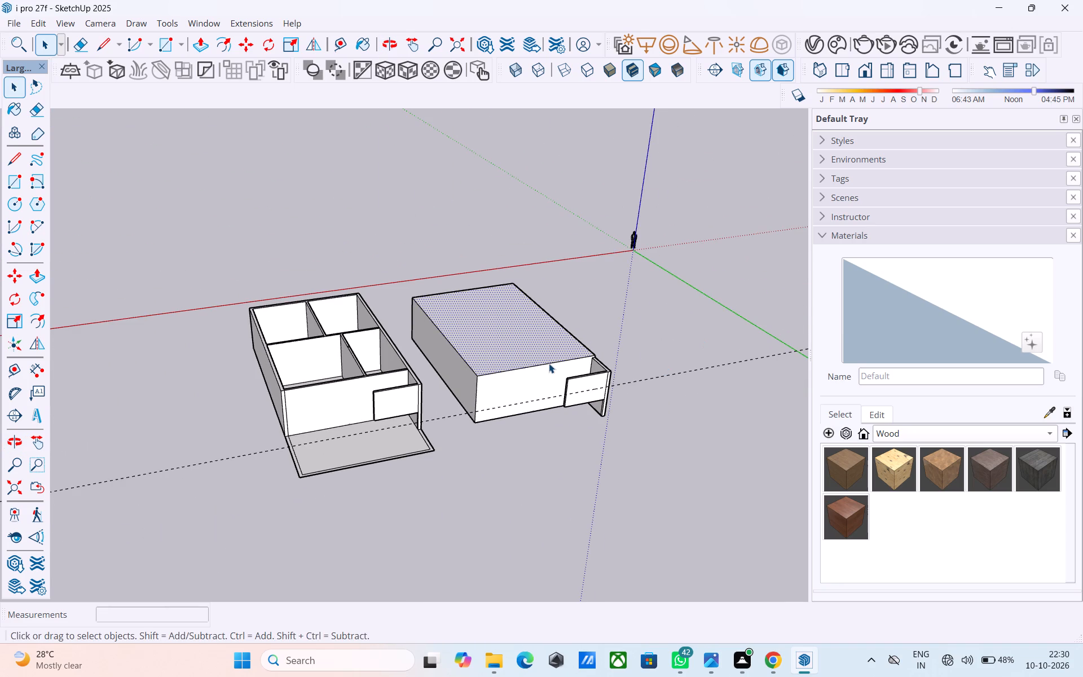
triple_click(549, 363)
right_click(548, 361)
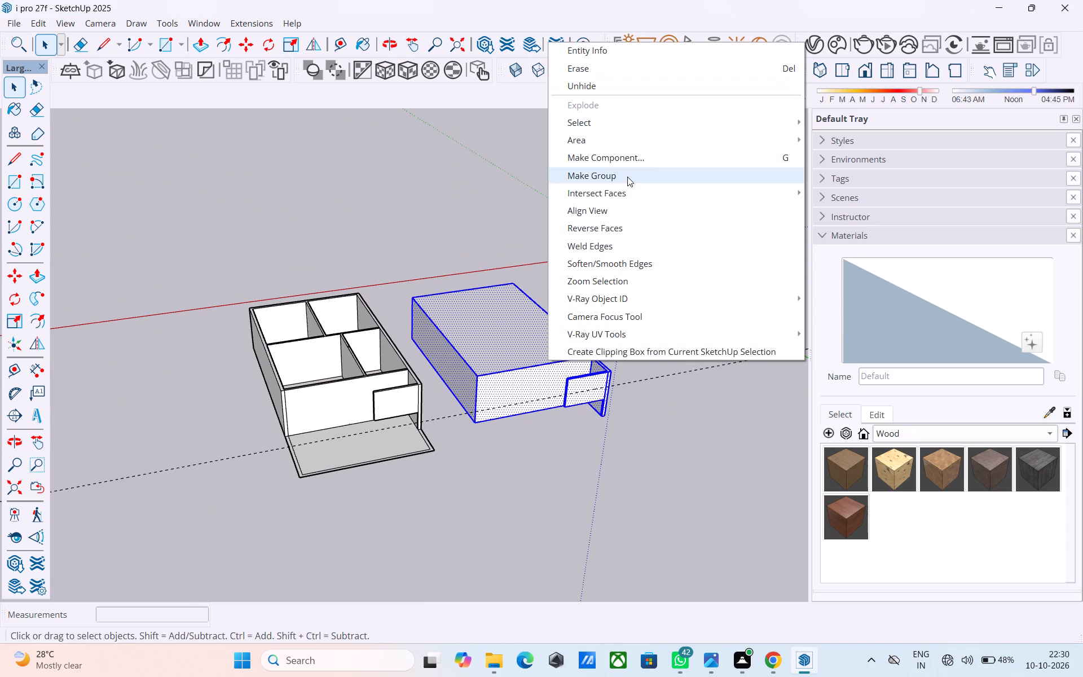
click(627, 177)
Draw a 44' 3" by 30' rectangle over the open house's wall tops, from the back corner to the rooms' front wall.
shift+middle_drag(429, 210, 482, 195)
shift+scroll(474, 198, up, 1)
click(390, 314)
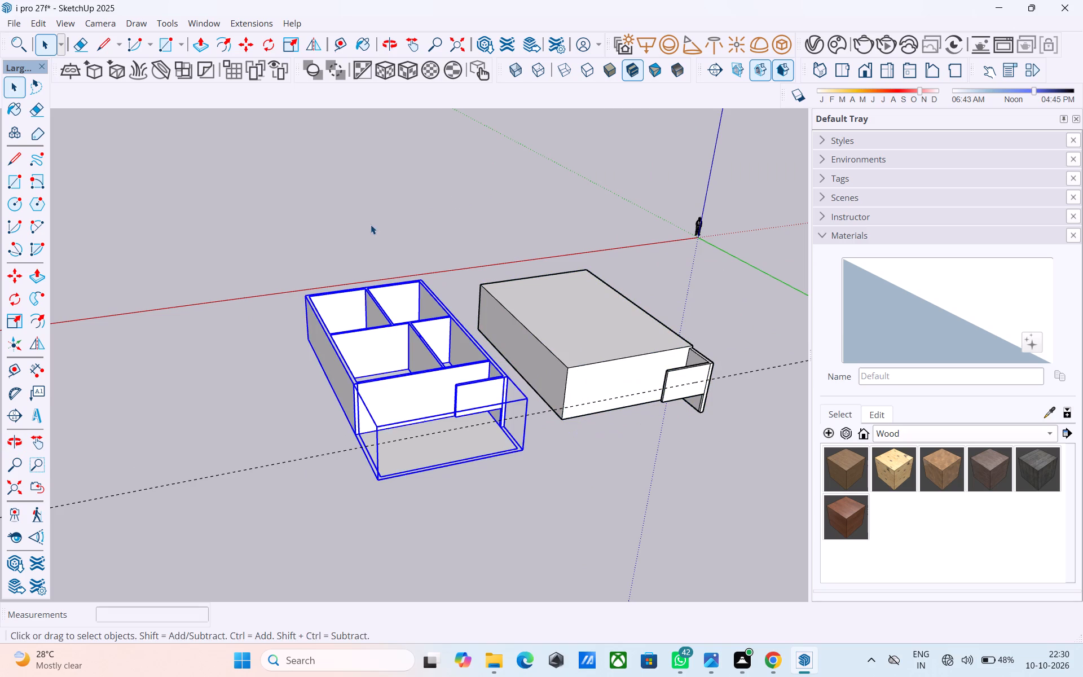
click(371, 225)
middle_drag(303, 301, 295, 420)
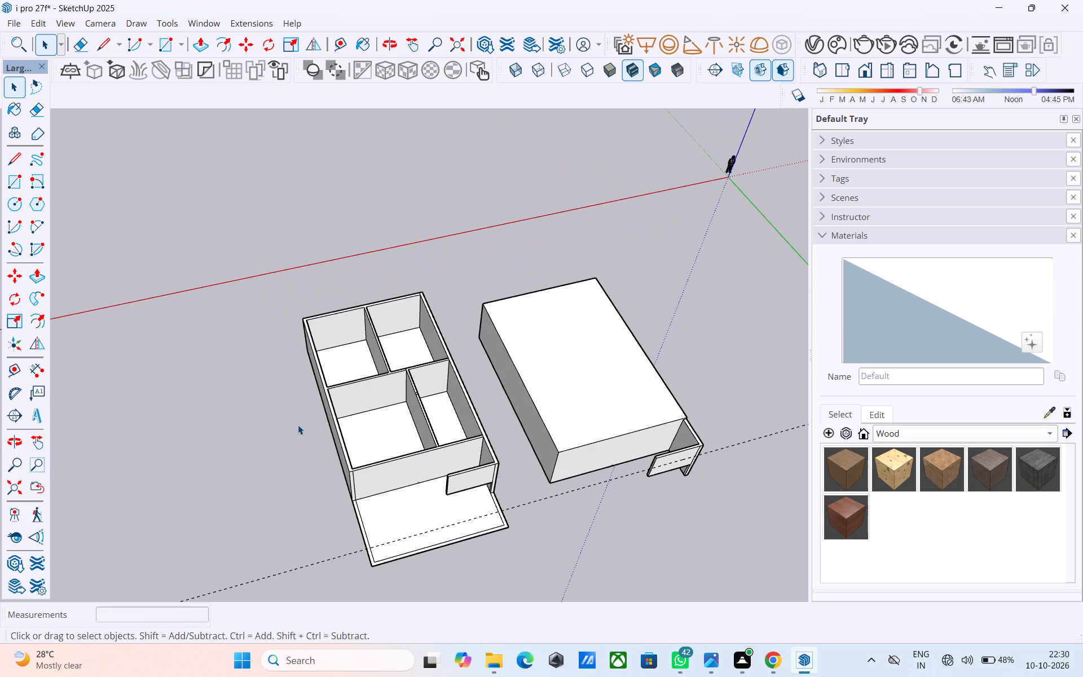
key(r)
scroll(315, 333, up, 8)
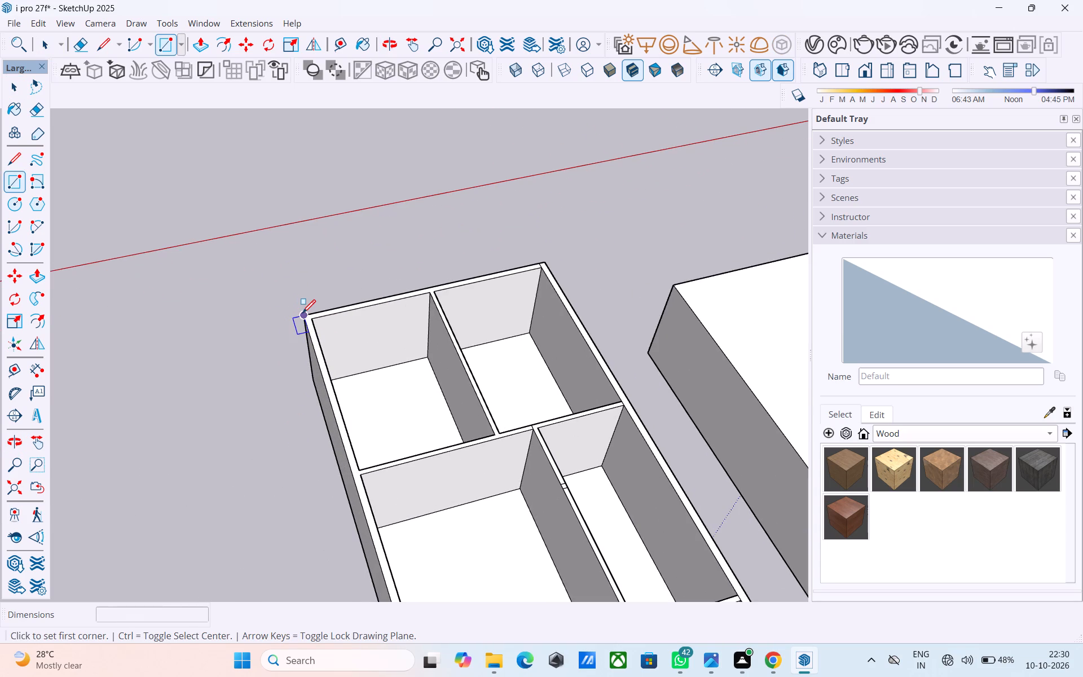
click(302, 314)
scroll(420, 392, down, 6)
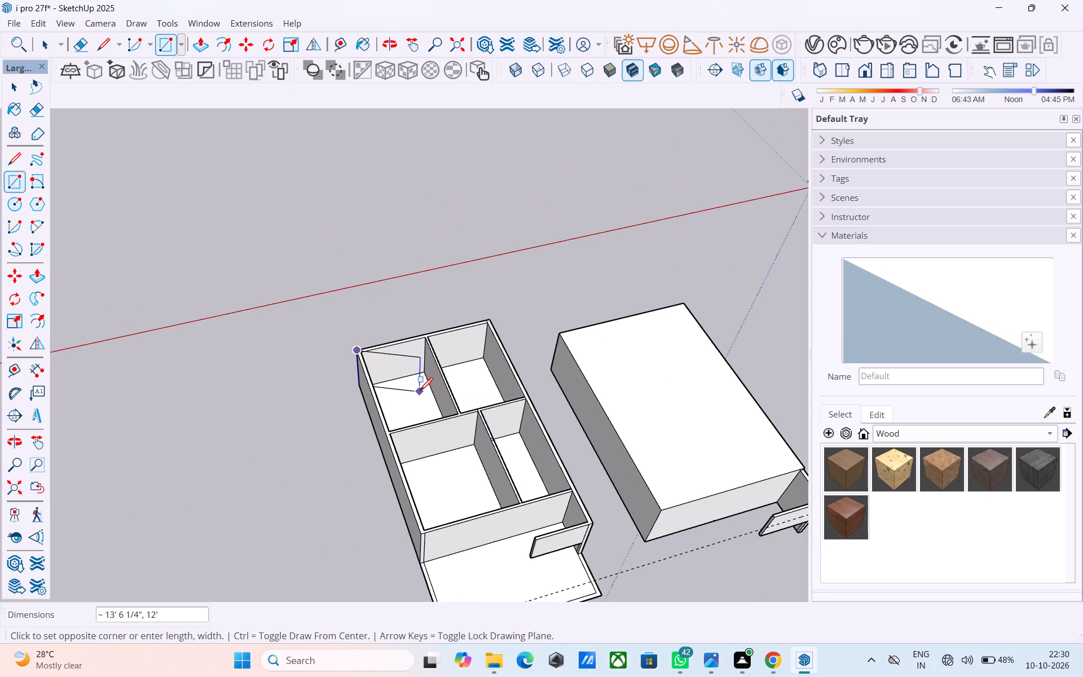
scroll(582, 496, up, 8)
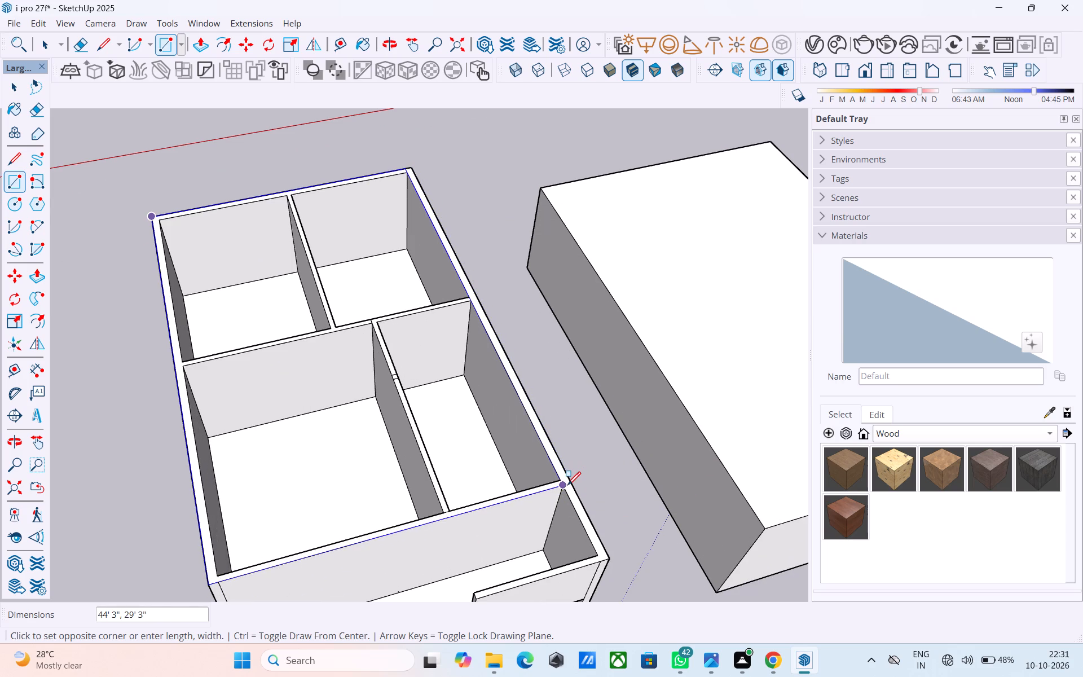
scroll(567, 486, up, 10)
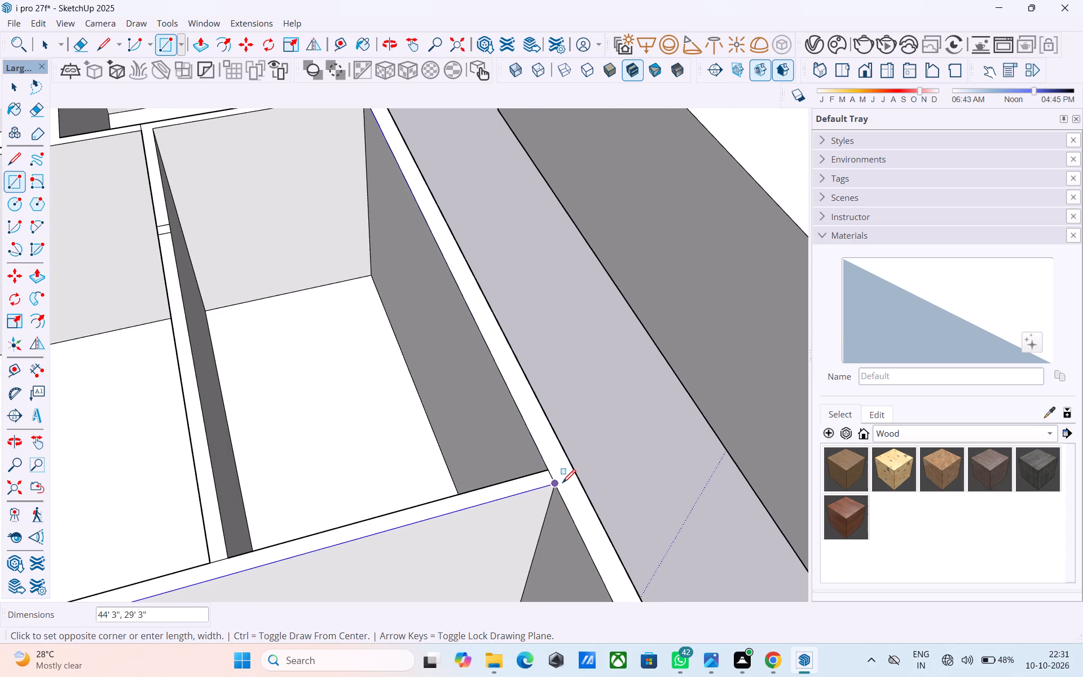
click(578, 478)
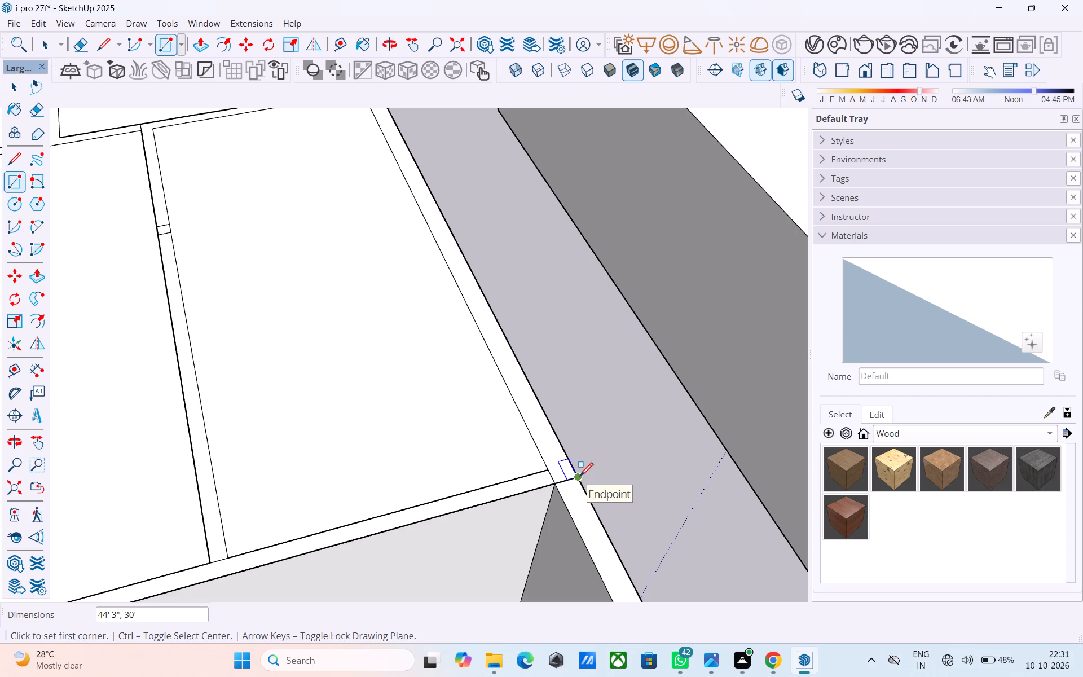
Extrude the new roof face of the open house upward by 6" with Push/Pull.
key(space)
click(373, 418)
key(p)
click(377, 411)
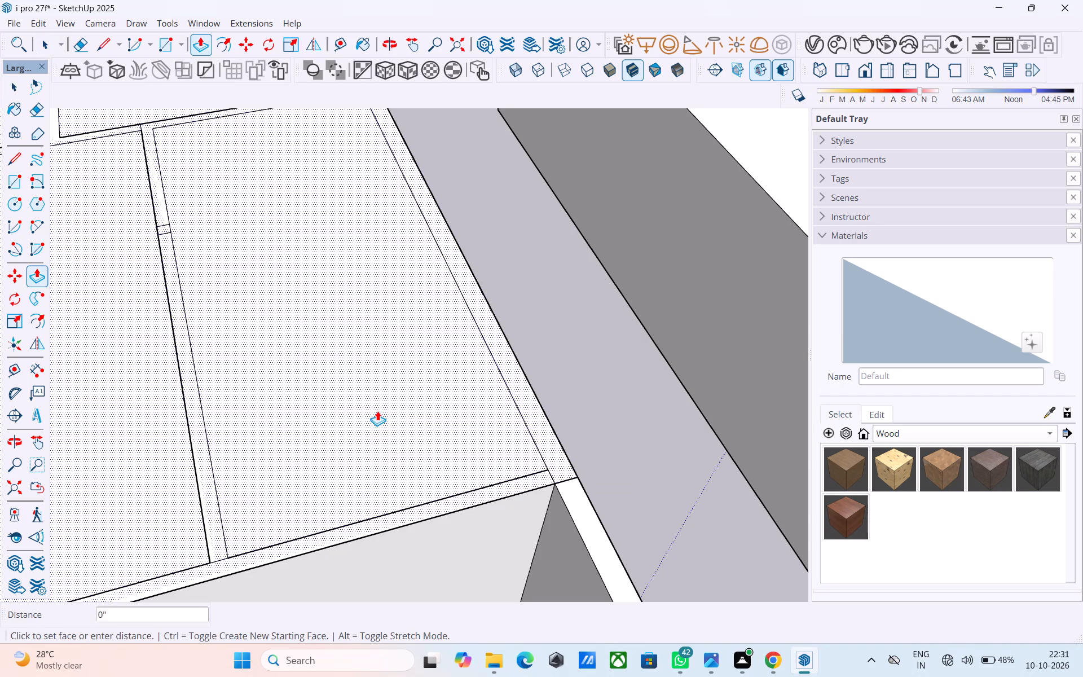
key(6)
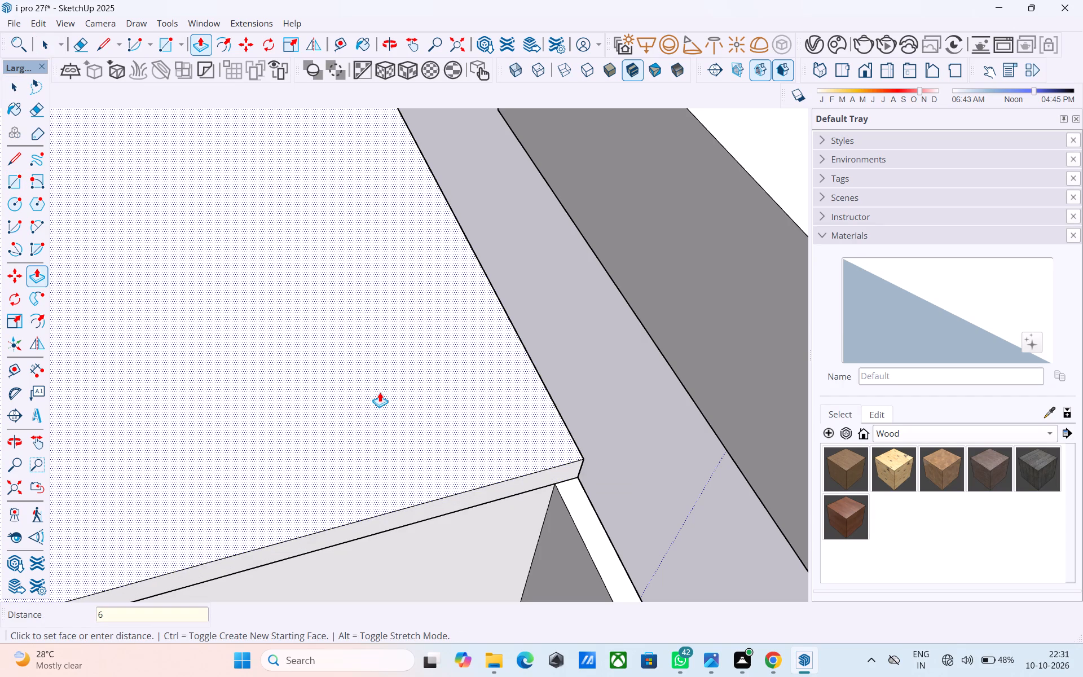
key(shift+quotedbl)
key(Return)
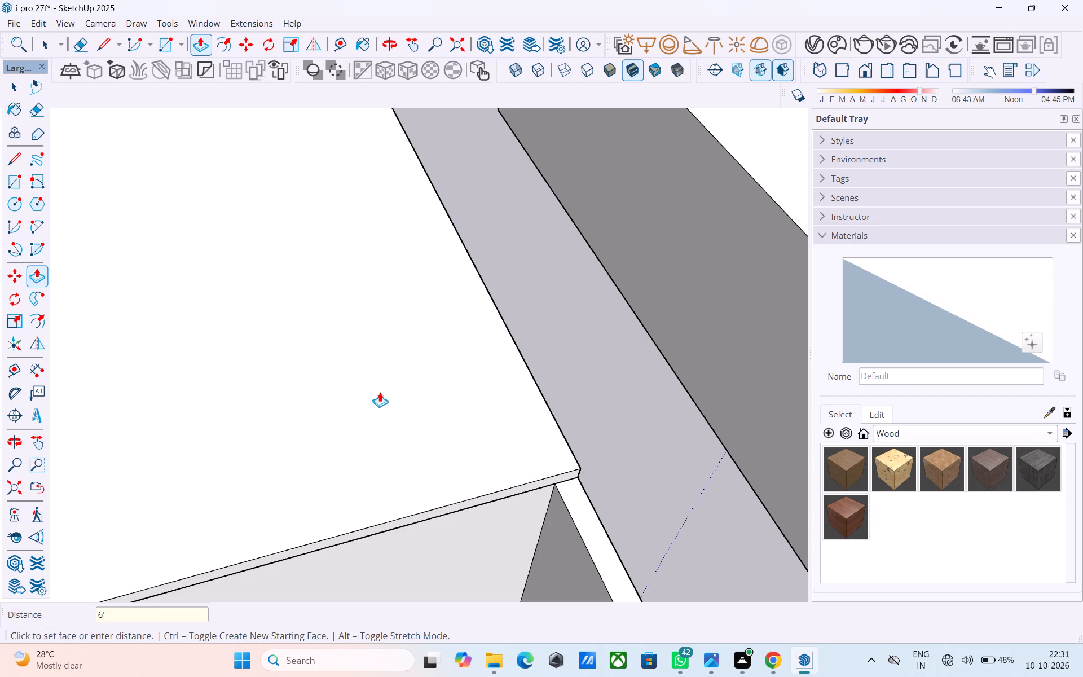
Move the grouped roofed house onto the other house, aligning its bottom front corner with the new slab's top front corner.
scroll(380, 392, down, 10)
scroll(579, 446, down, 4)
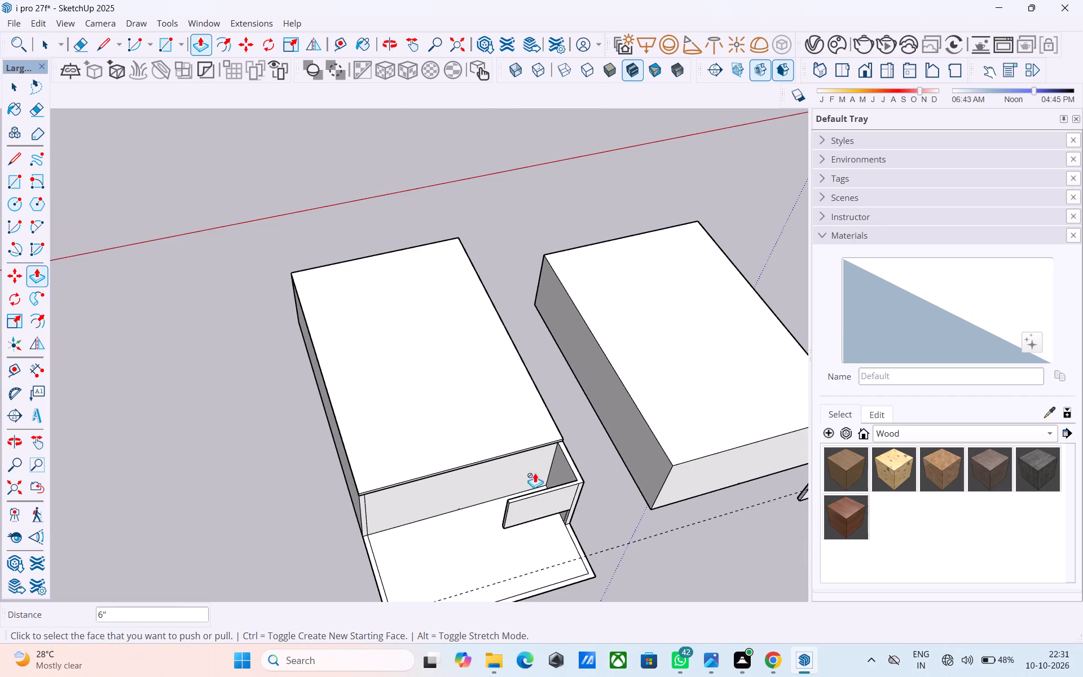
middle_drag(513, 475, 523, 324)
key(space)
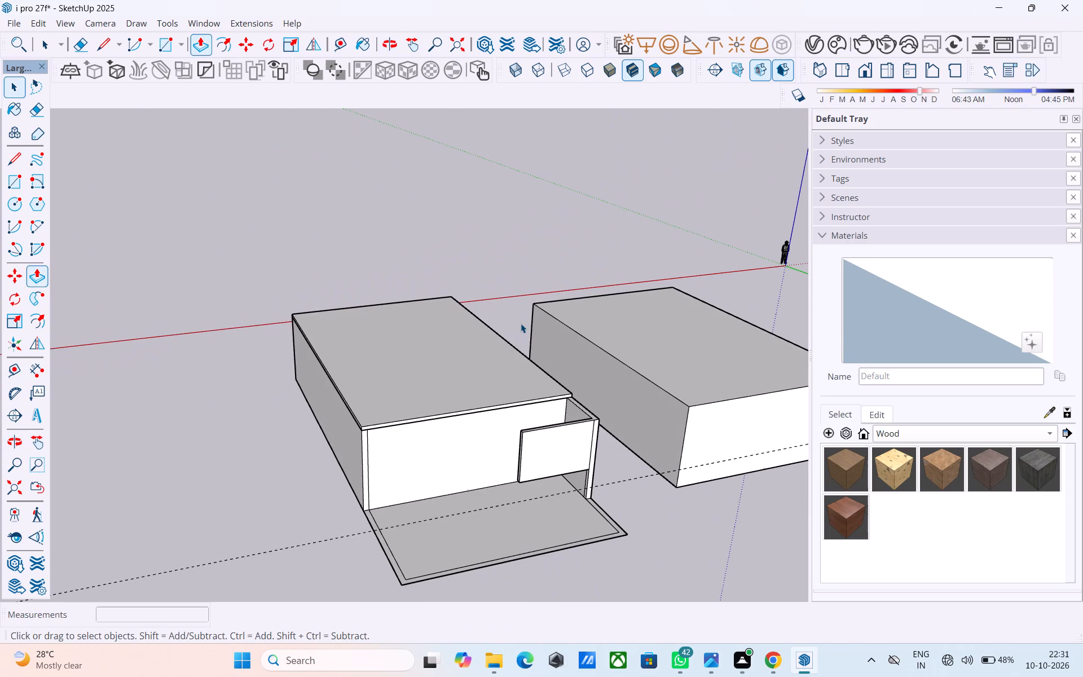
shift+middle_drag(508, 329, 421, 344)
click(560, 389)
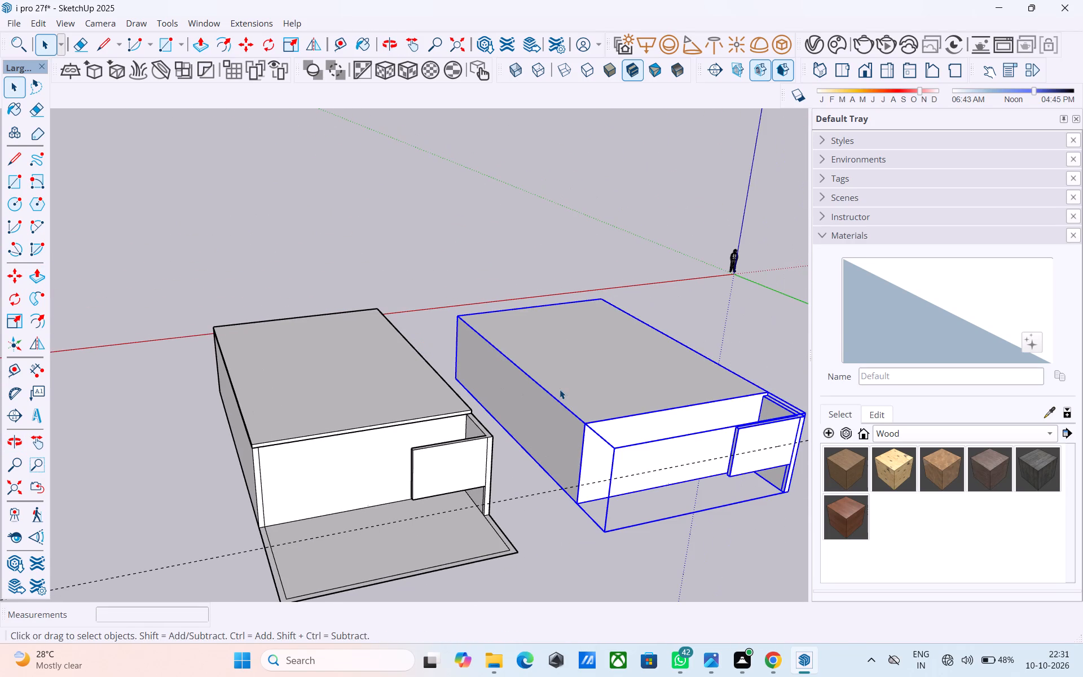
key(m)
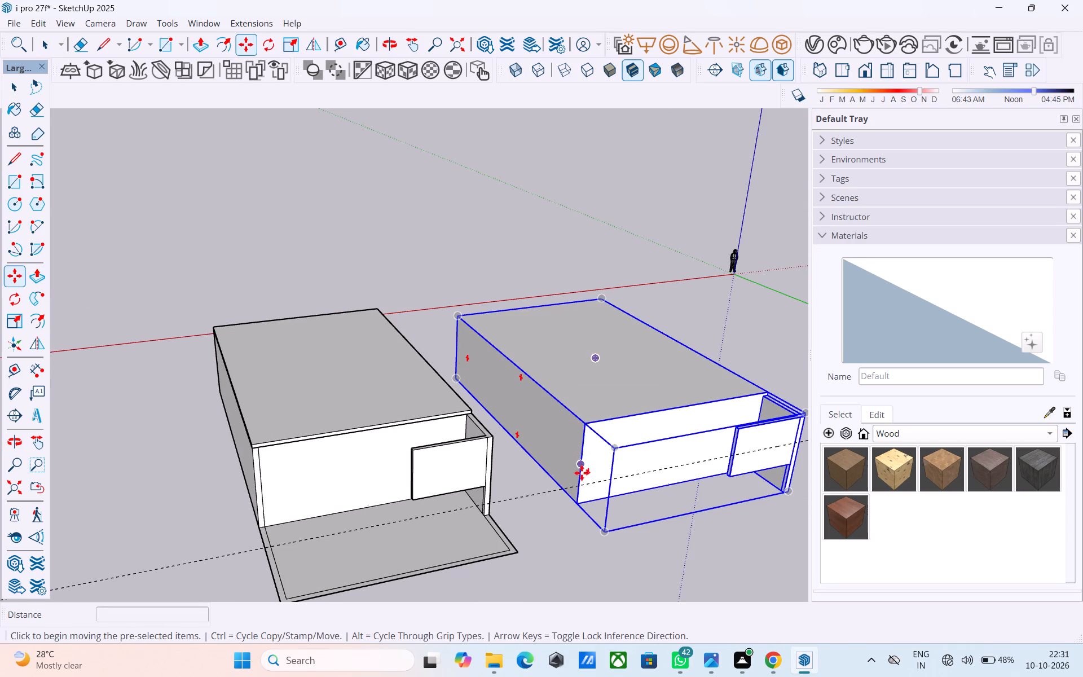
scroll(579, 495, up, 5)
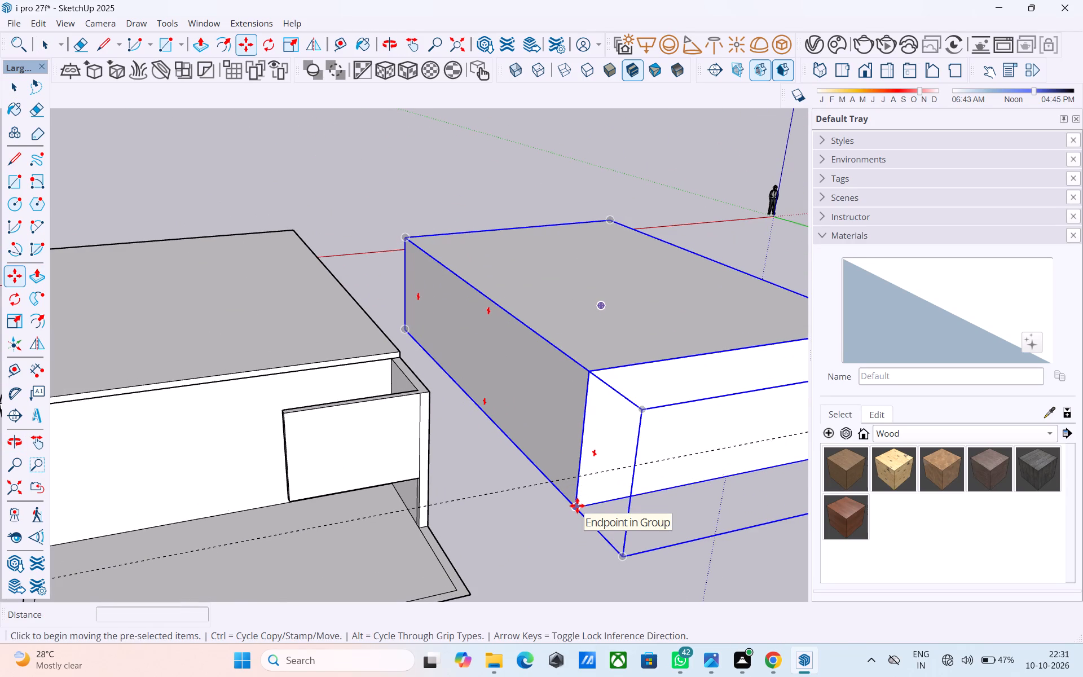
click(577, 505)
scroll(655, 379, down, 5)
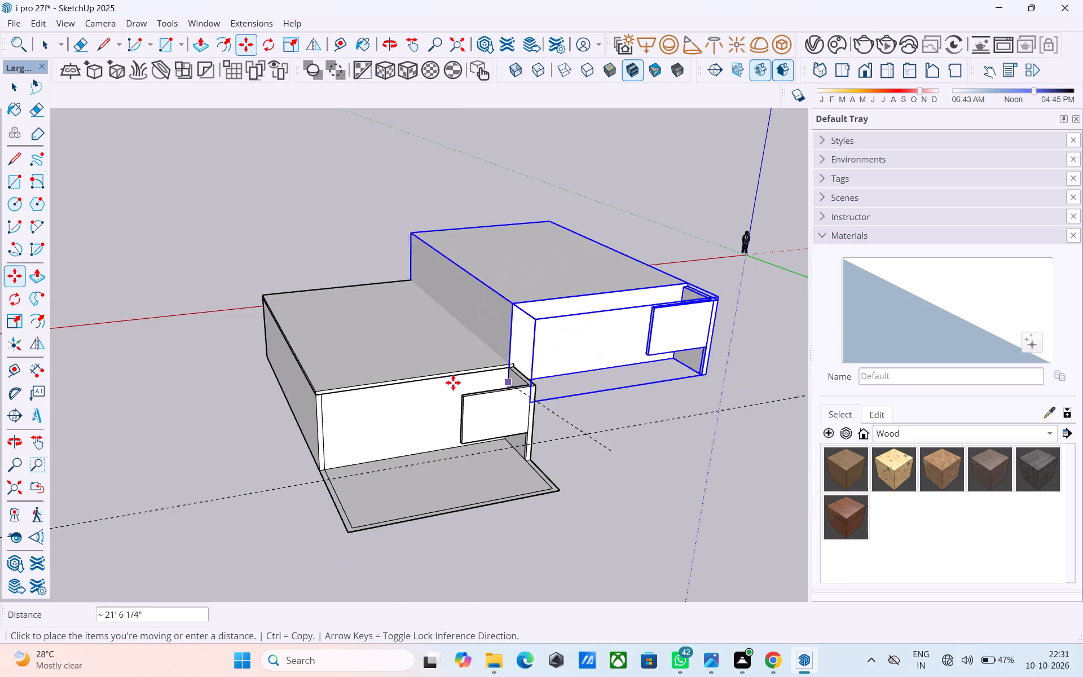
shift+middle_drag(373, 383, 387, 403)
scroll(341, 402, up, 11)
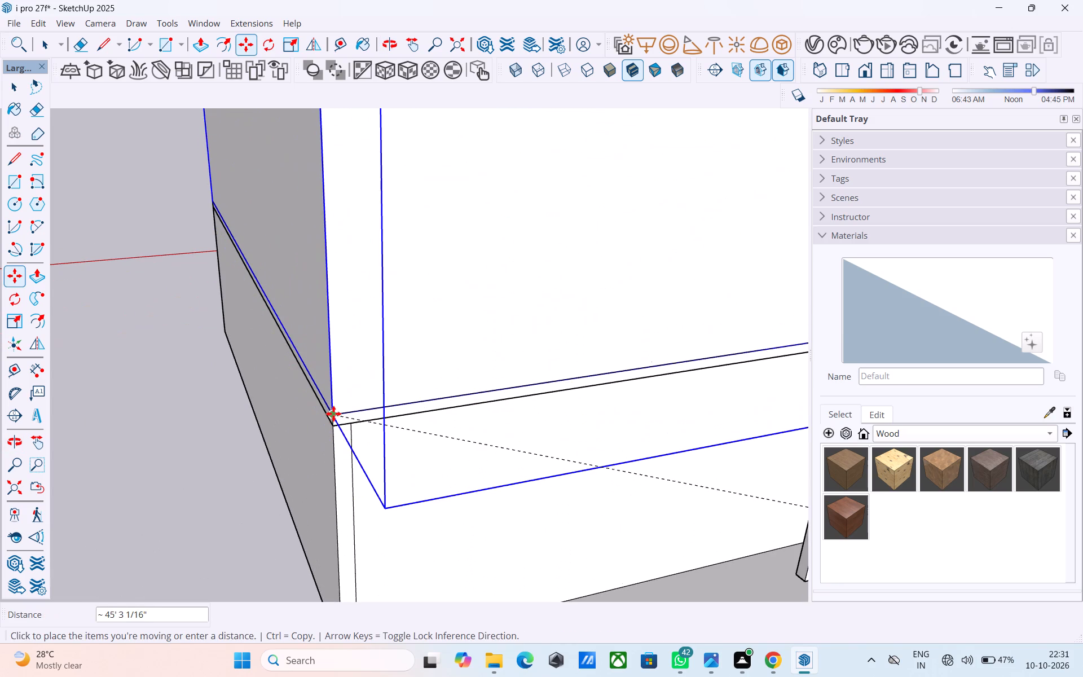
click(335, 411)
Deselect the moved group and examine how the two stacked storeys line up from the side and the front.
middle_drag(347, 402, 710, 298)
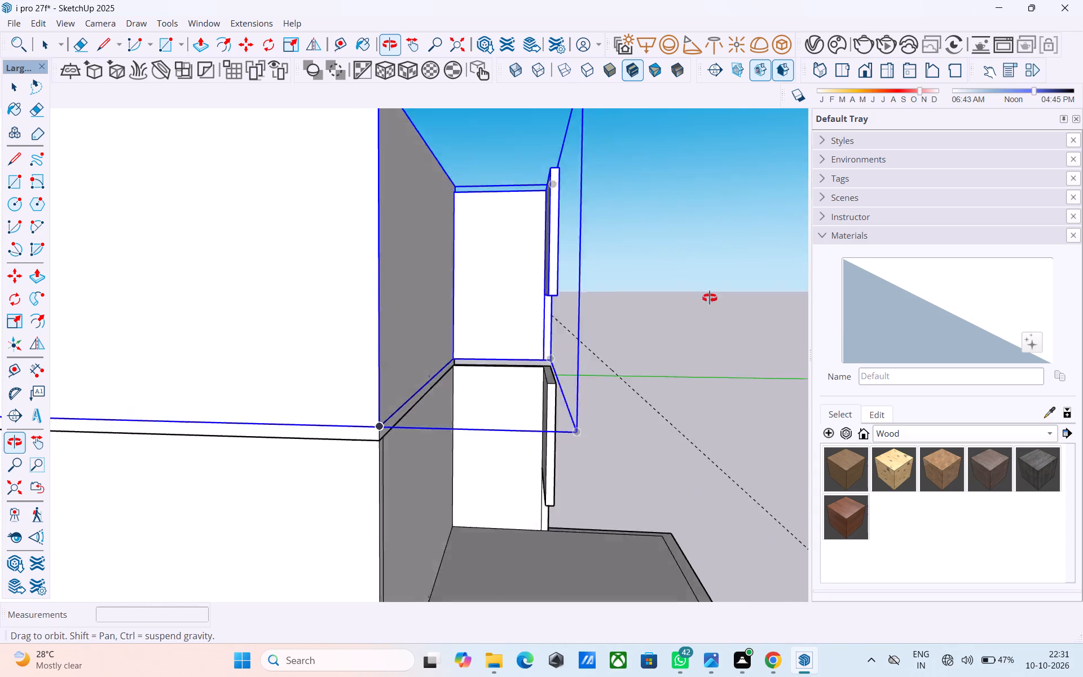
middle_drag(710, 298, 776, 292)
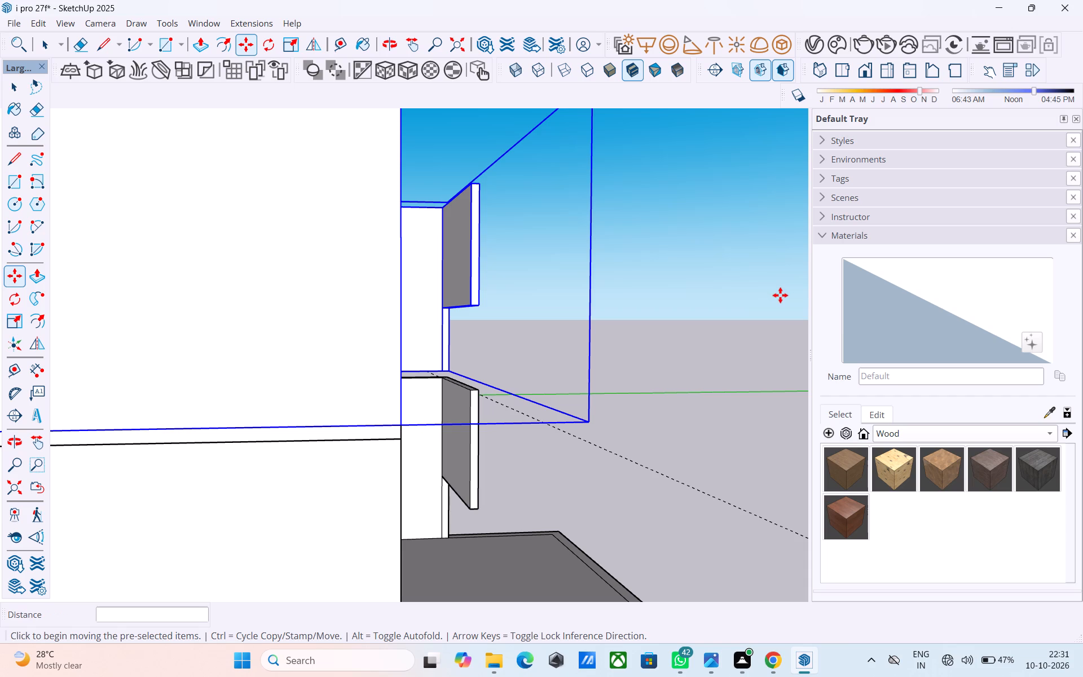
middle_drag(782, 297, 734, 355)
scroll(782, 297, up, 1)
scroll(732, 352, down, 6)
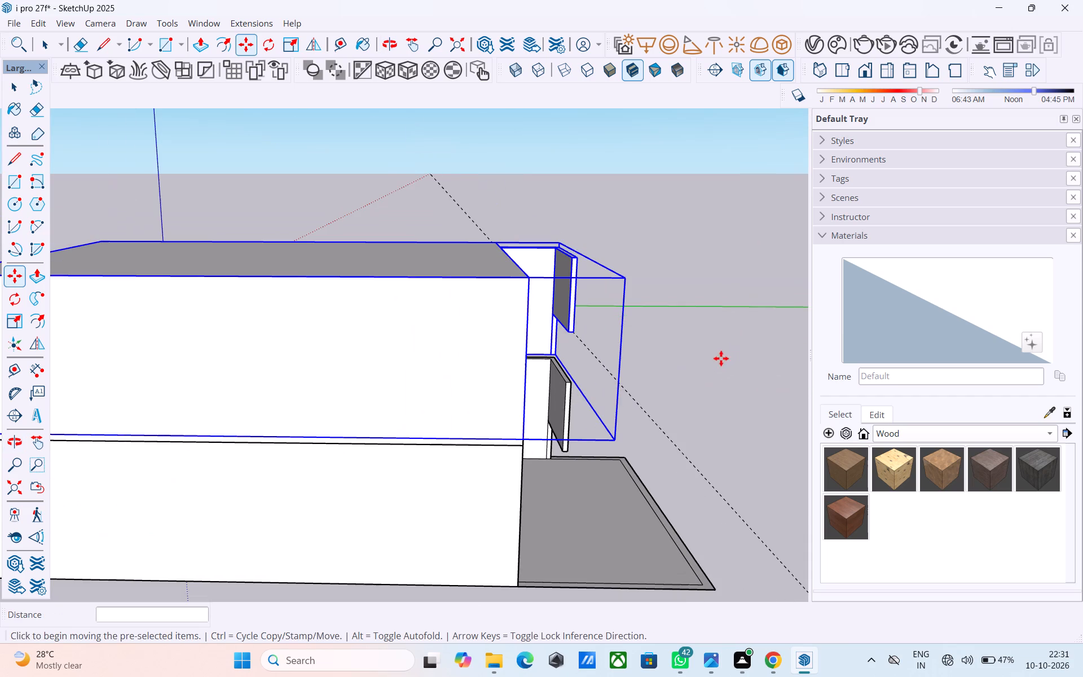
key(space)
click(707, 345)
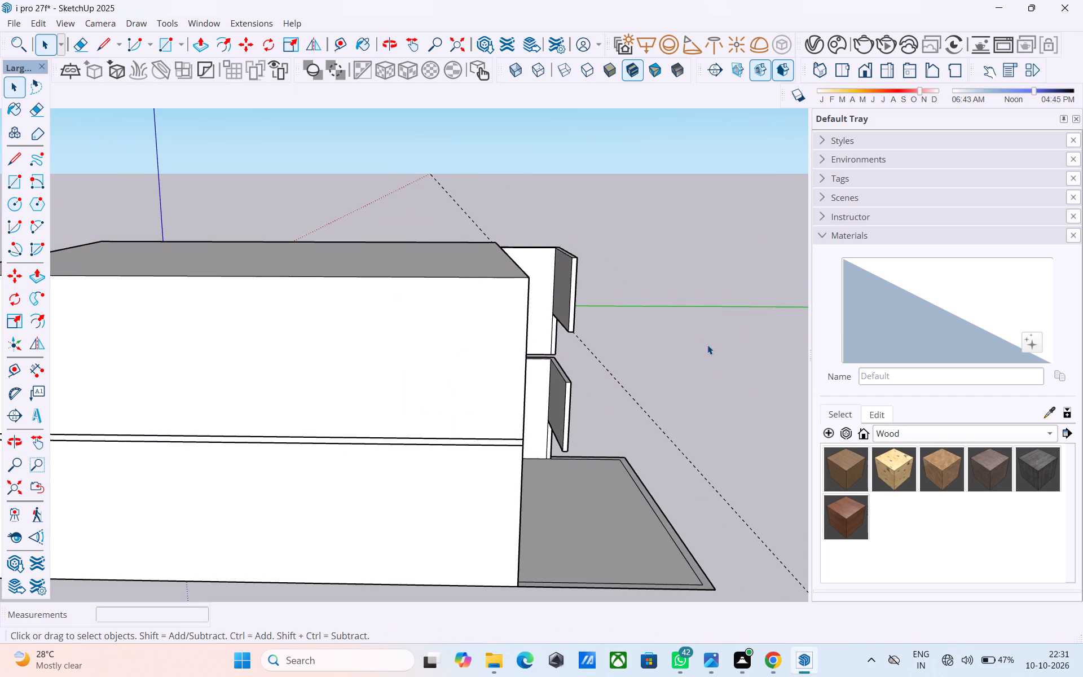
middle_drag(707, 344, 520, 398)
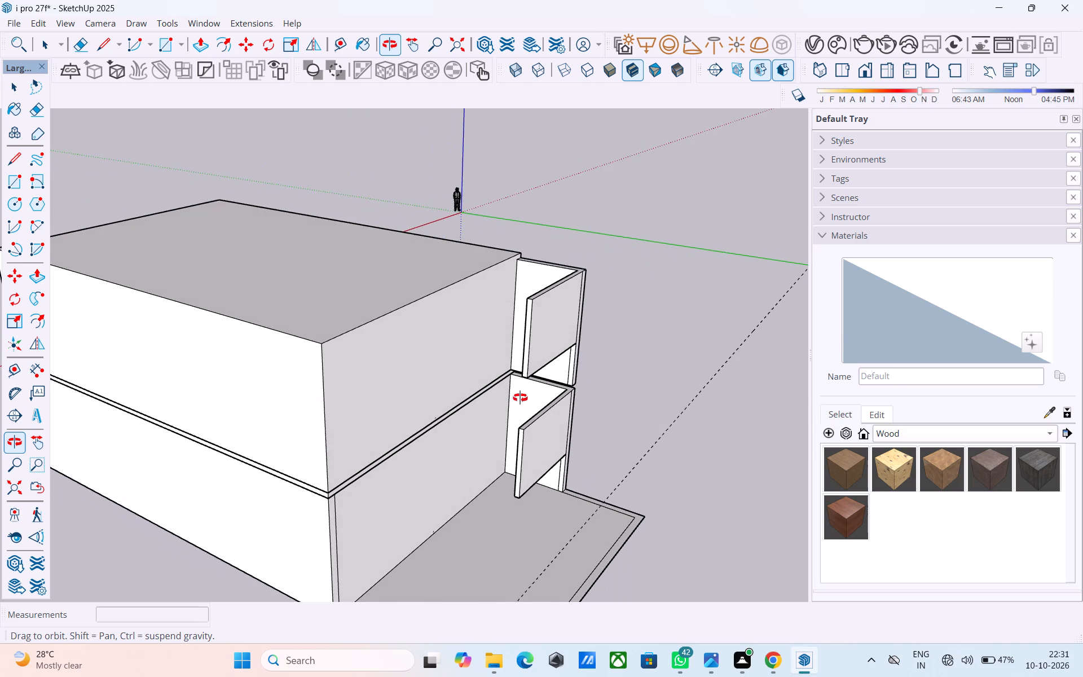
middle_drag(520, 398, 429, 421)
scroll(667, 329, down, 5)
middle_drag(629, 345, 612, 349)
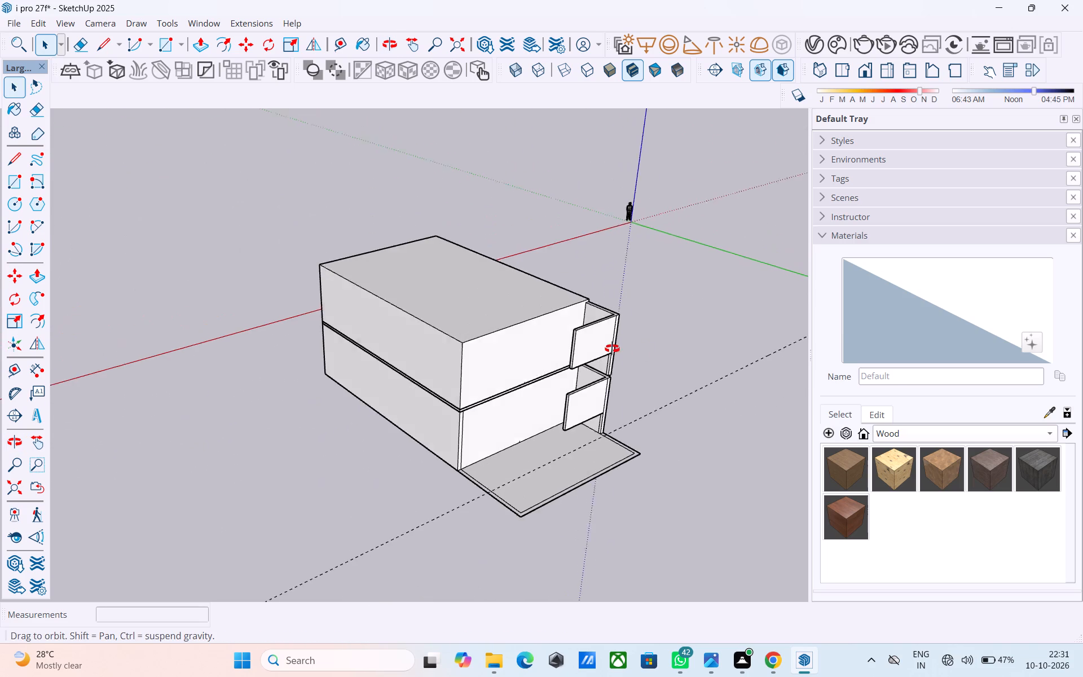
middle_drag(612, 349, 536, 359)
middle_drag(536, 359, 551, 397)
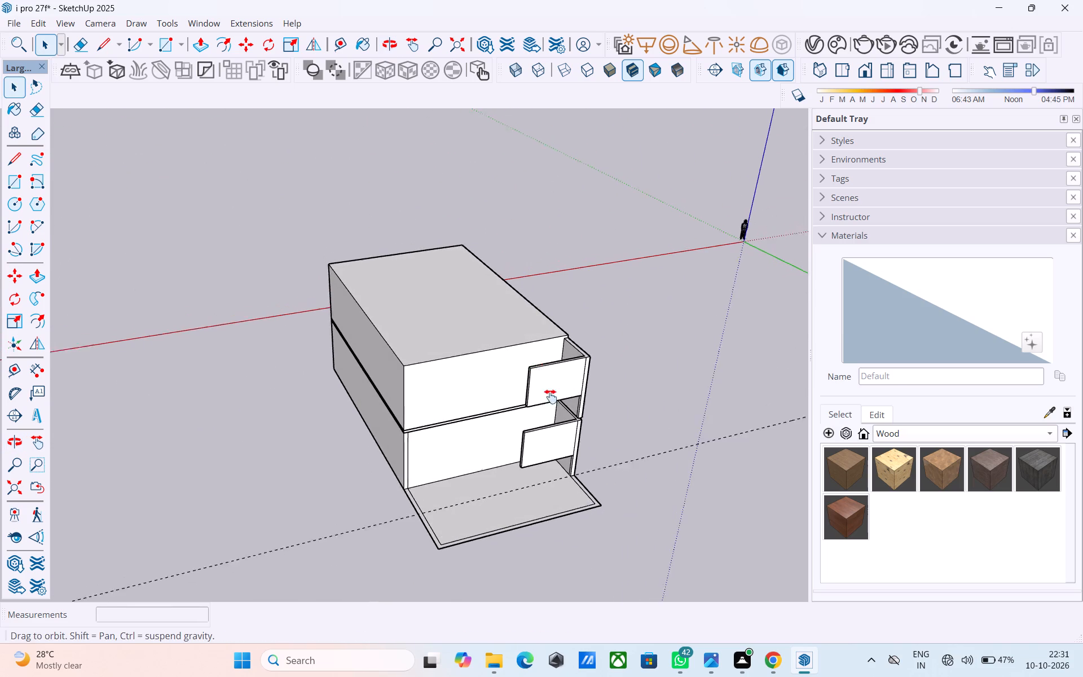
middle_drag(551, 397, 556, 411)
Explode the upper storey's group and the lower house's group.
scroll(526, 453, up, 5)
click(514, 461)
click(485, 407)
right_click(485, 399)
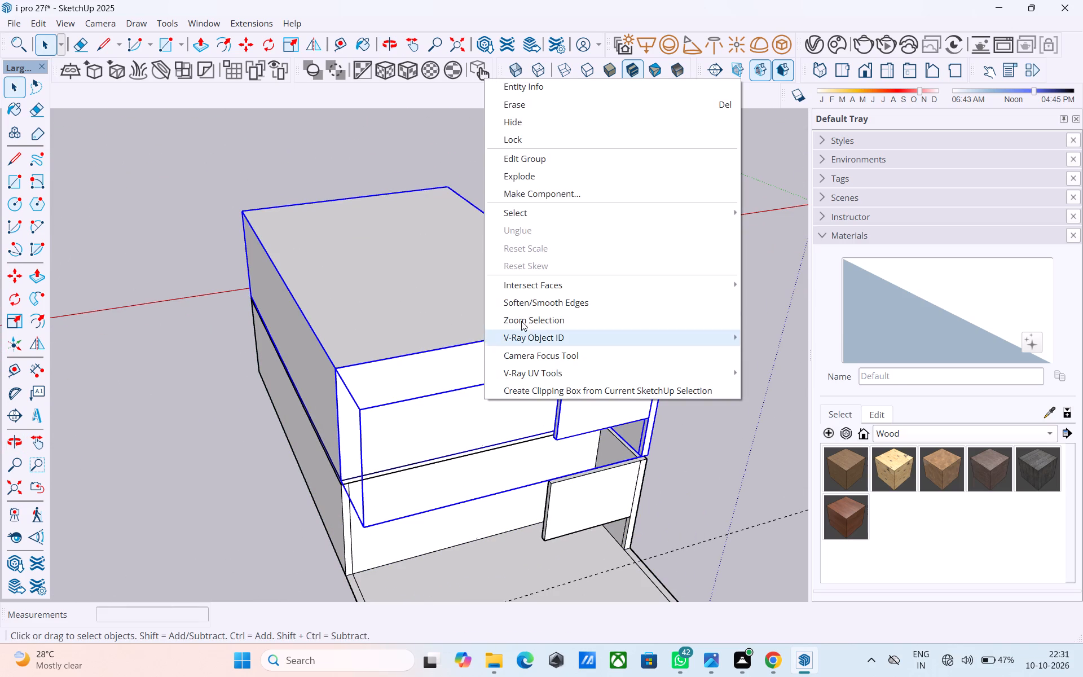
click(557, 183)
click(413, 504)
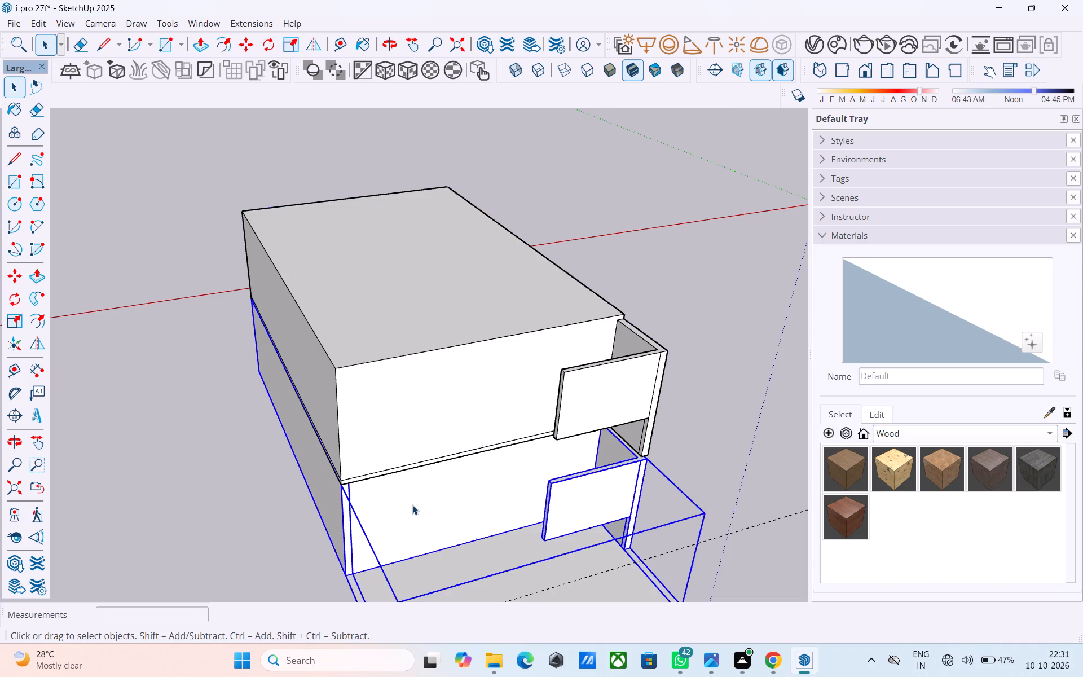
right_click(389, 477)
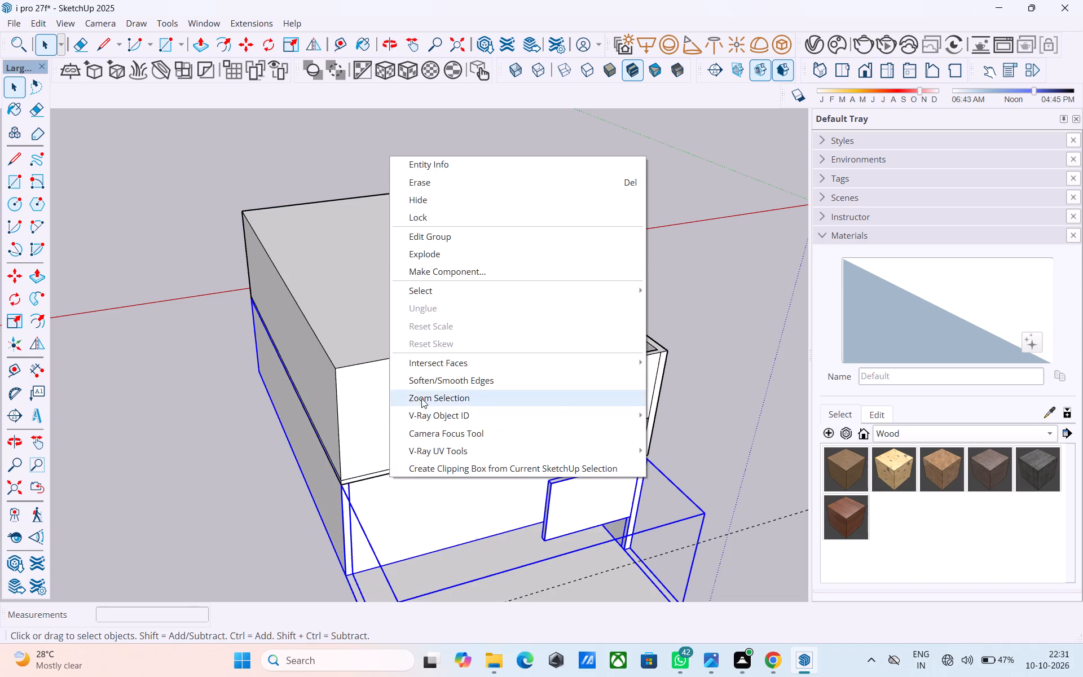
click(434, 258)
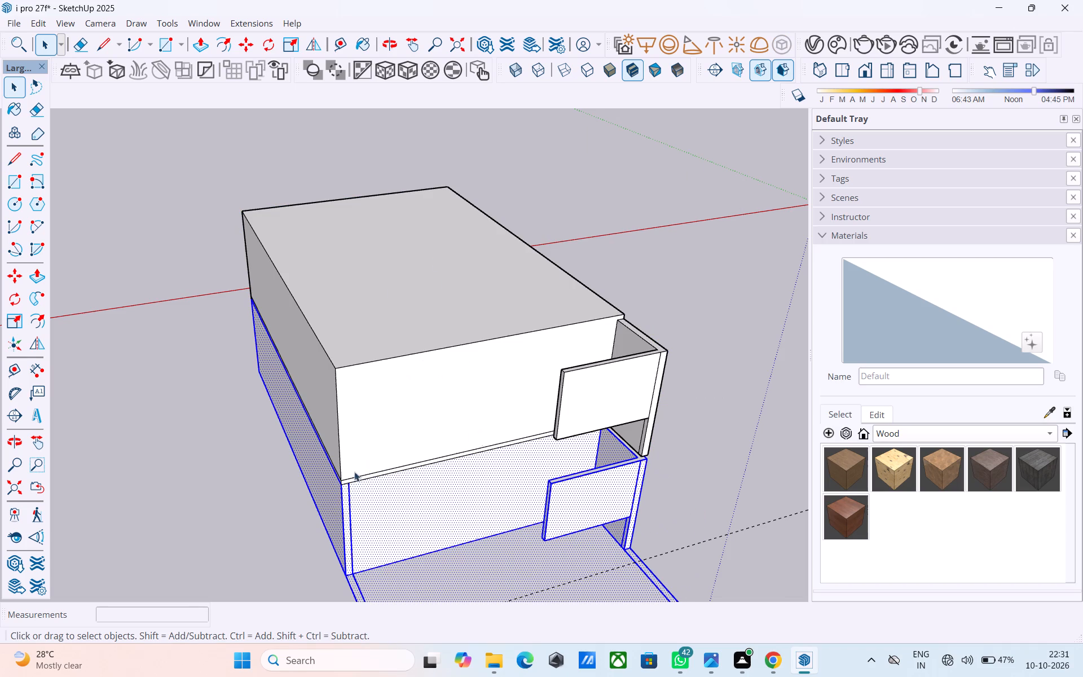
Examine the slab seam between the two storeys along the front wall, checking its face and upper edge.
scroll(336, 511, up, 10)
click(370, 431)
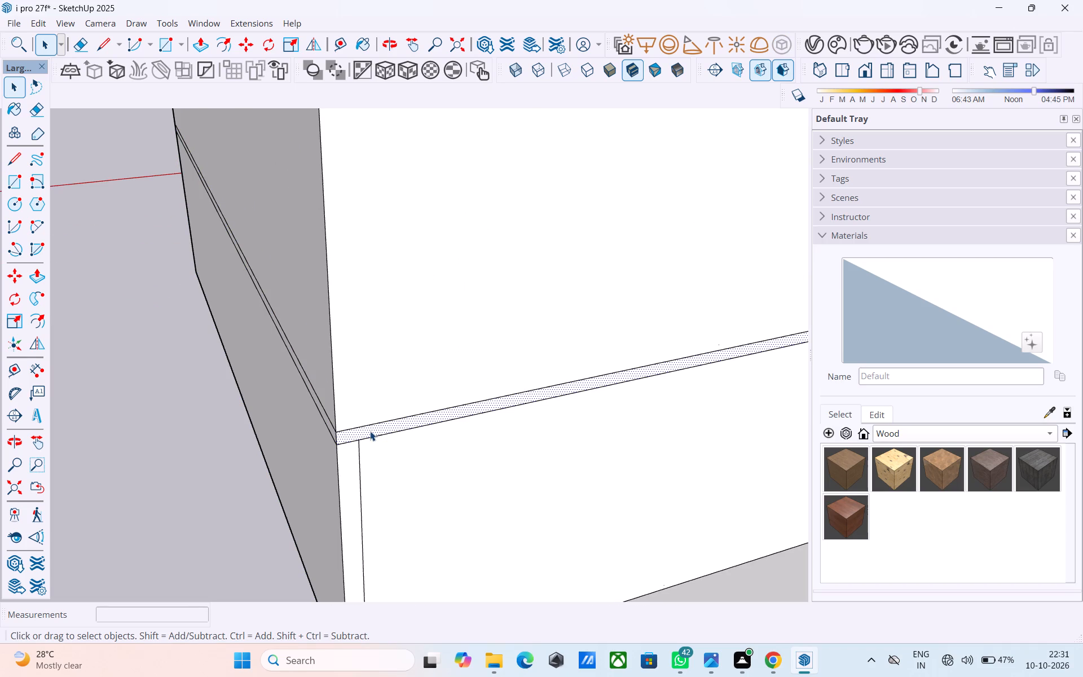
click(377, 423)
scroll(377, 423, down, 6)
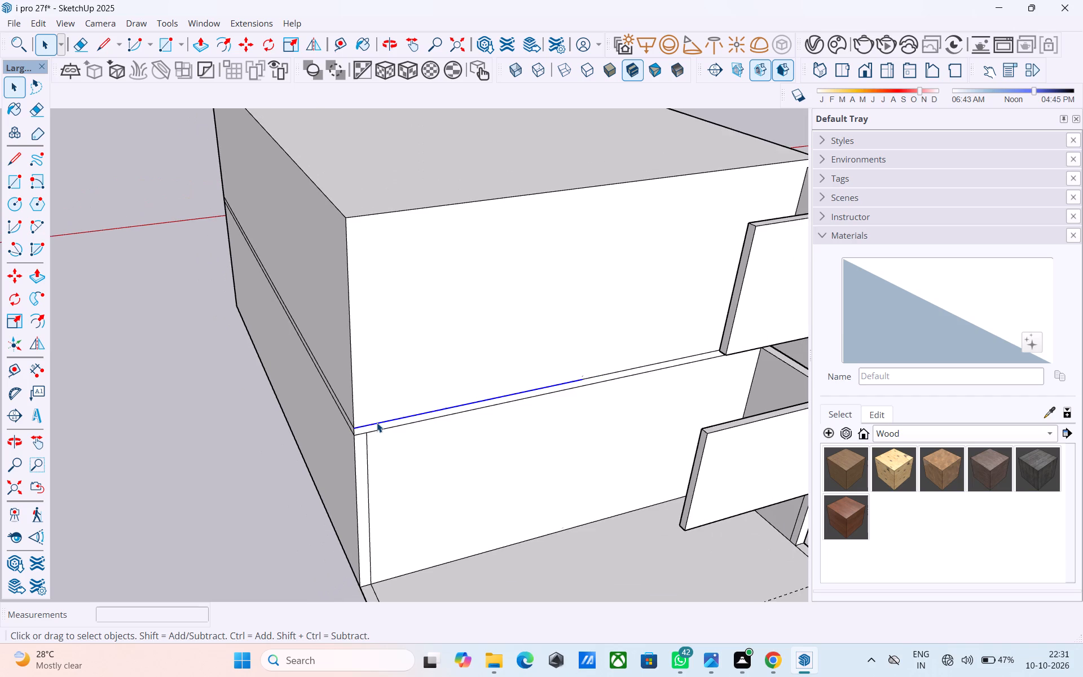
scroll(377, 423, up, 1)
scroll(377, 423, down, 4)
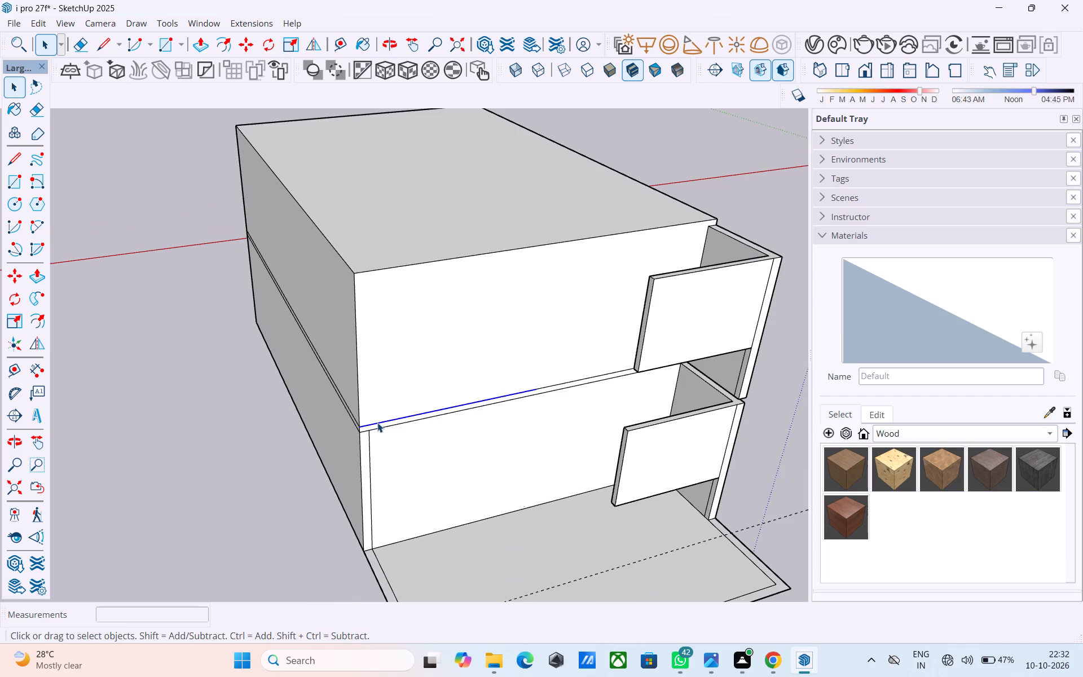
middle_drag(579, 453, 582, 333)
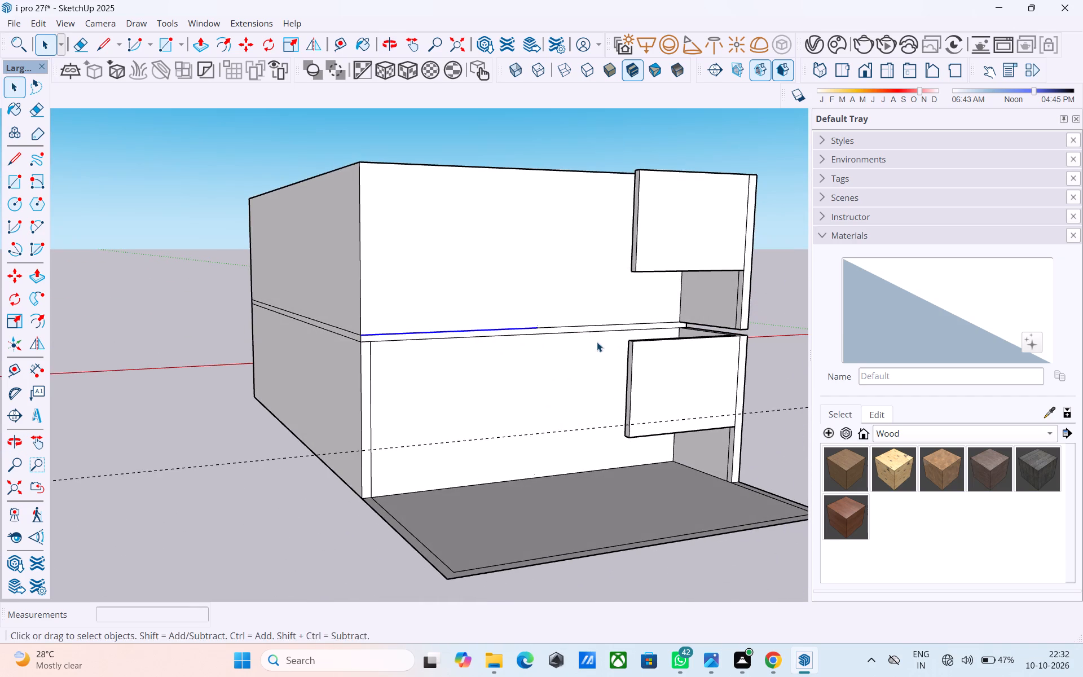
Draw a 7' by 9" rectangle over the underside of the upper side wall, above the gap between storeys.
middle_drag(656, 362, 370, 389)
scroll(437, 359, up, 8)
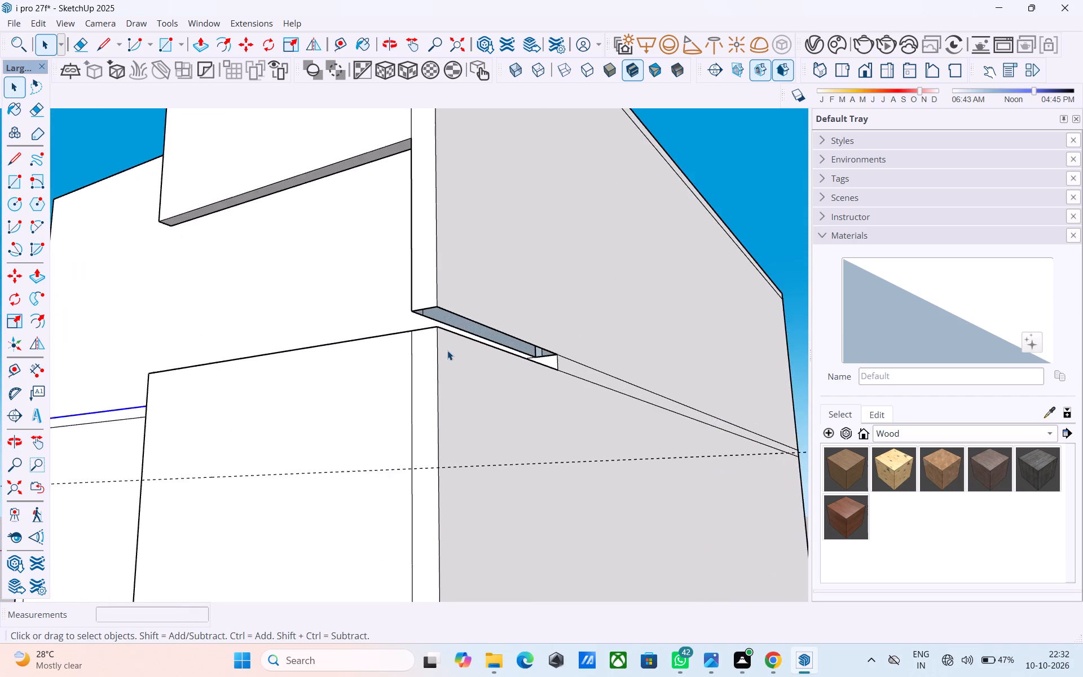
scroll(447, 350, up, 4)
key(r)
middle_drag(473, 336, 465, 386)
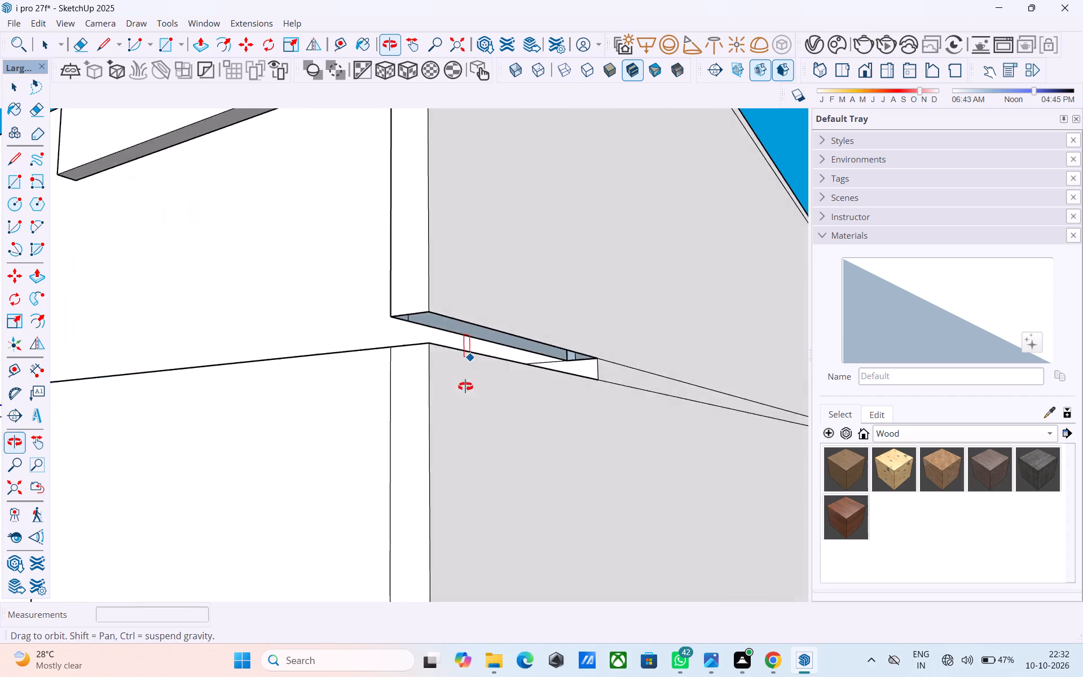
middle_drag(465, 386, 465, 387)
scroll(538, 367, up, 5)
middle_drag(545, 364, 569, 339)
scroll(604, 357, up, 5)
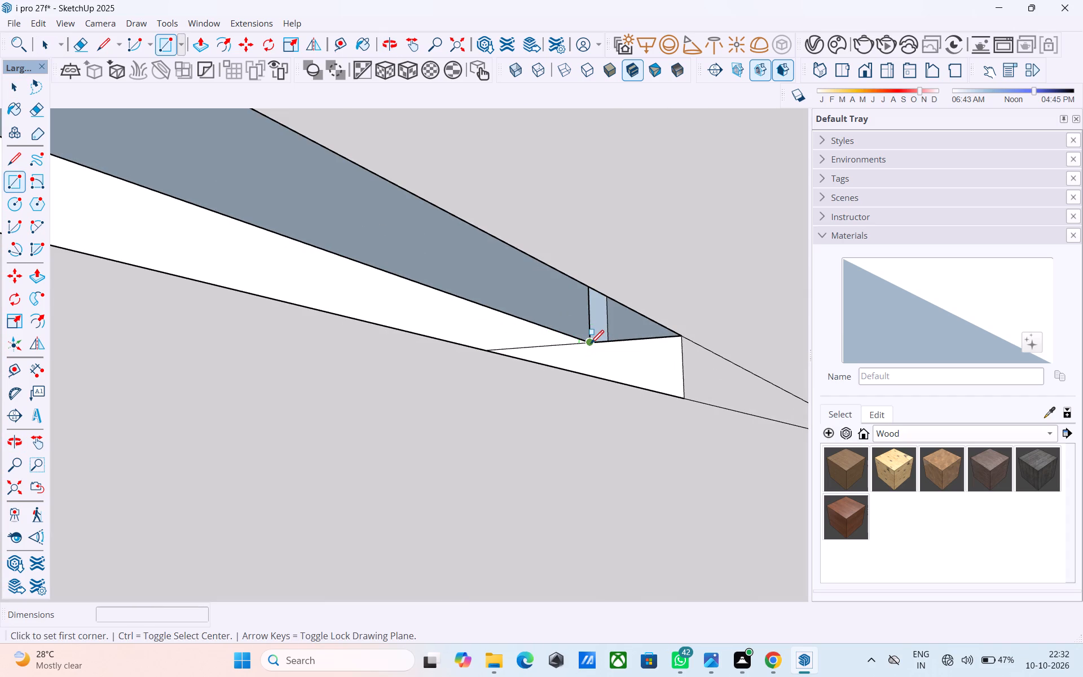
click(591, 345)
scroll(591, 344, down, 4)
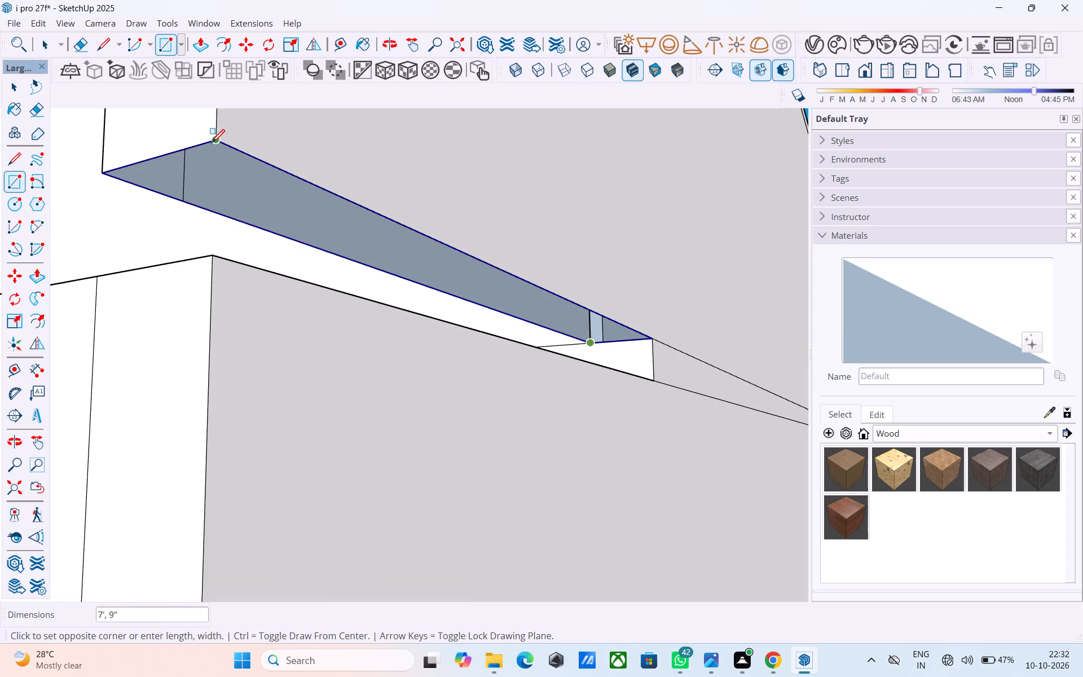
click(210, 143)
Push/Pull the new underside face down 6" to meet the top of the lower side wall.
key(space)
click(224, 179)
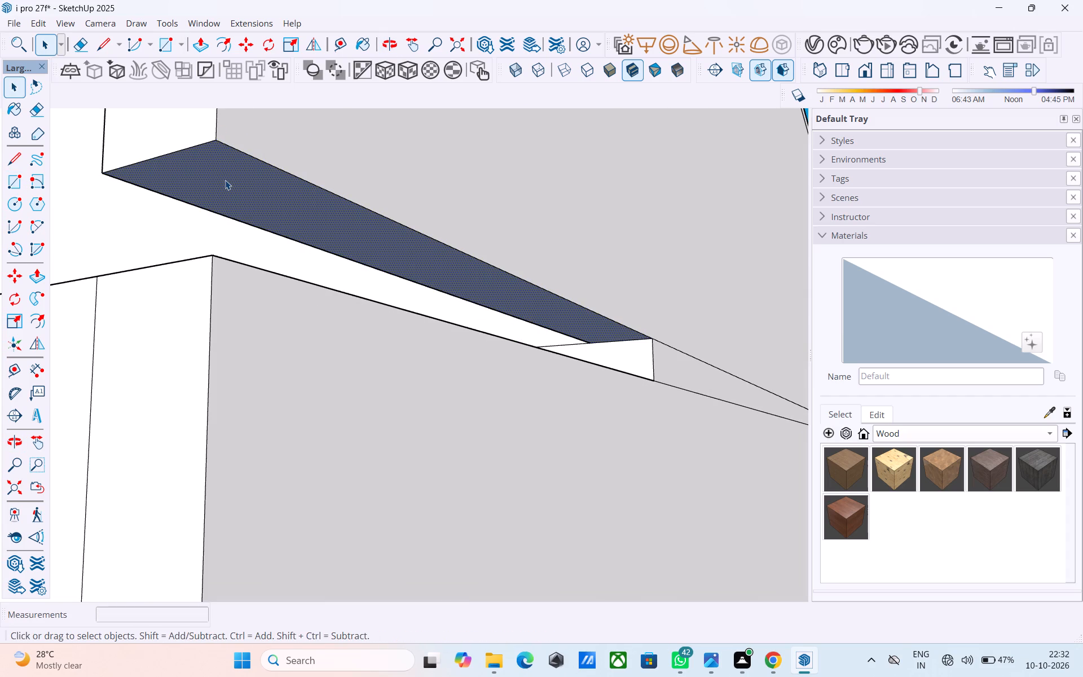
key(p)
click(225, 180)
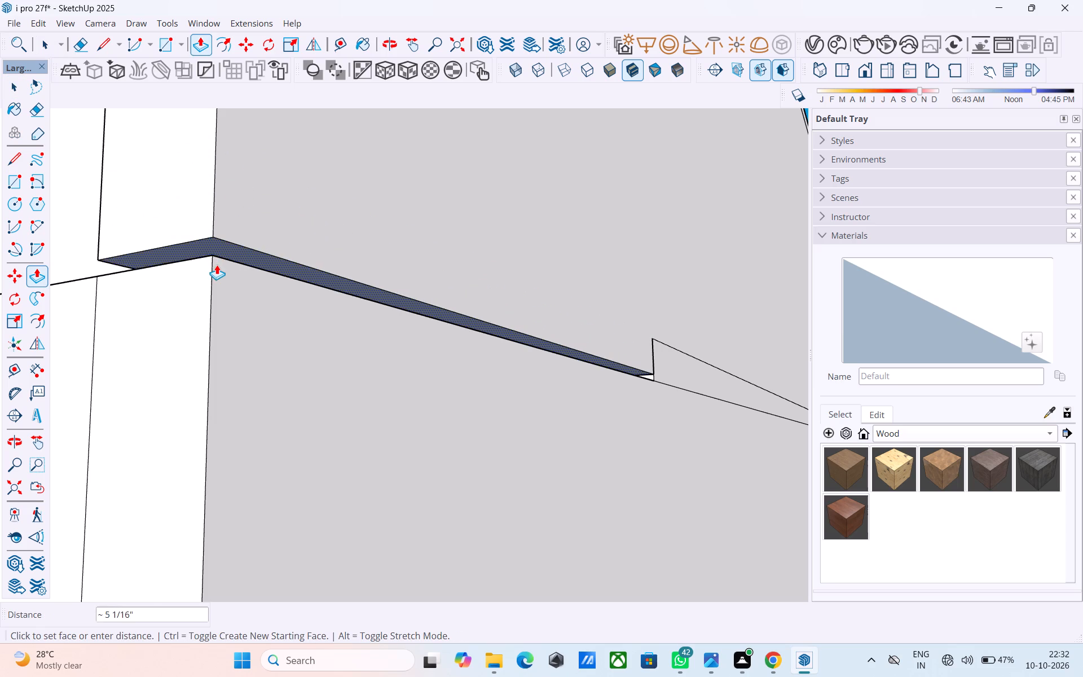
click(213, 257)
Push/Pull the underside of the upper projecting front panel down to the top of the lower front panel.
scroll(222, 277, down, 4)
middle_drag(227, 285, 345, 326)
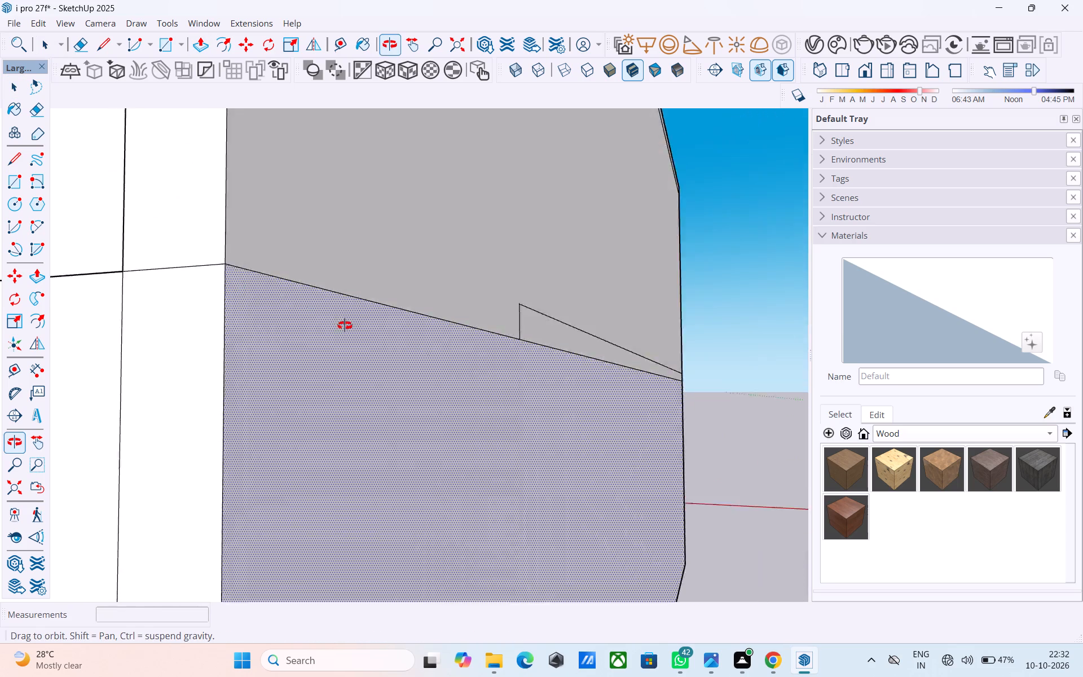
middle_drag(345, 326, 477, 361)
scroll(522, 366, down, 10)
middle_drag(443, 346, 471, 339)
scroll(495, 315, up, 8)
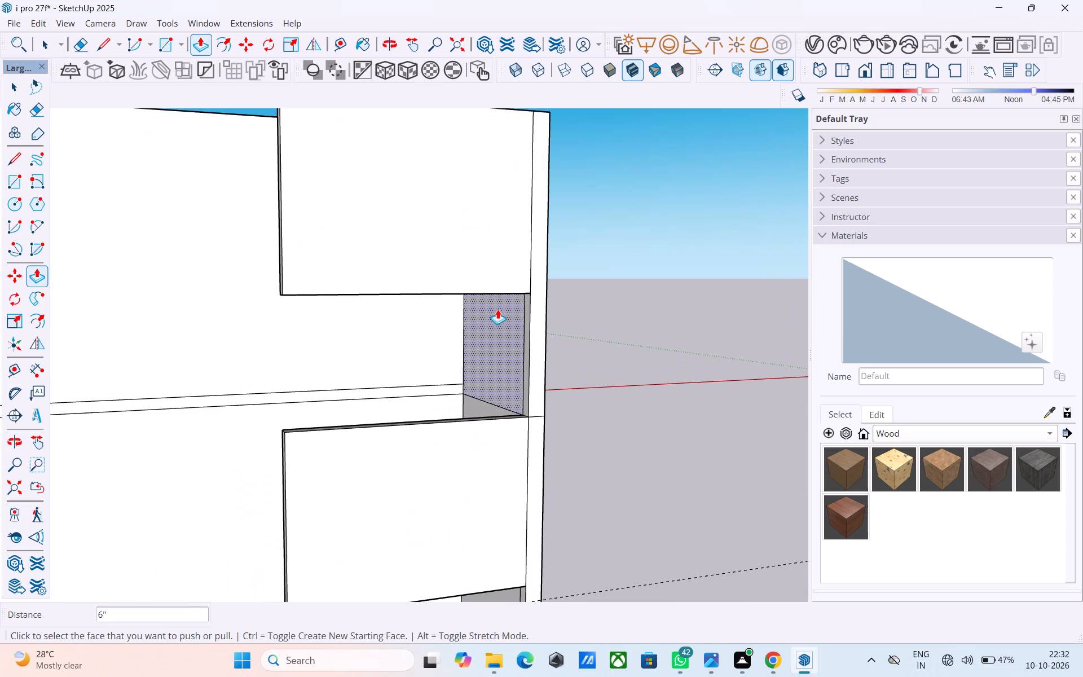
shift+middle_drag(498, 309, 527, 389)
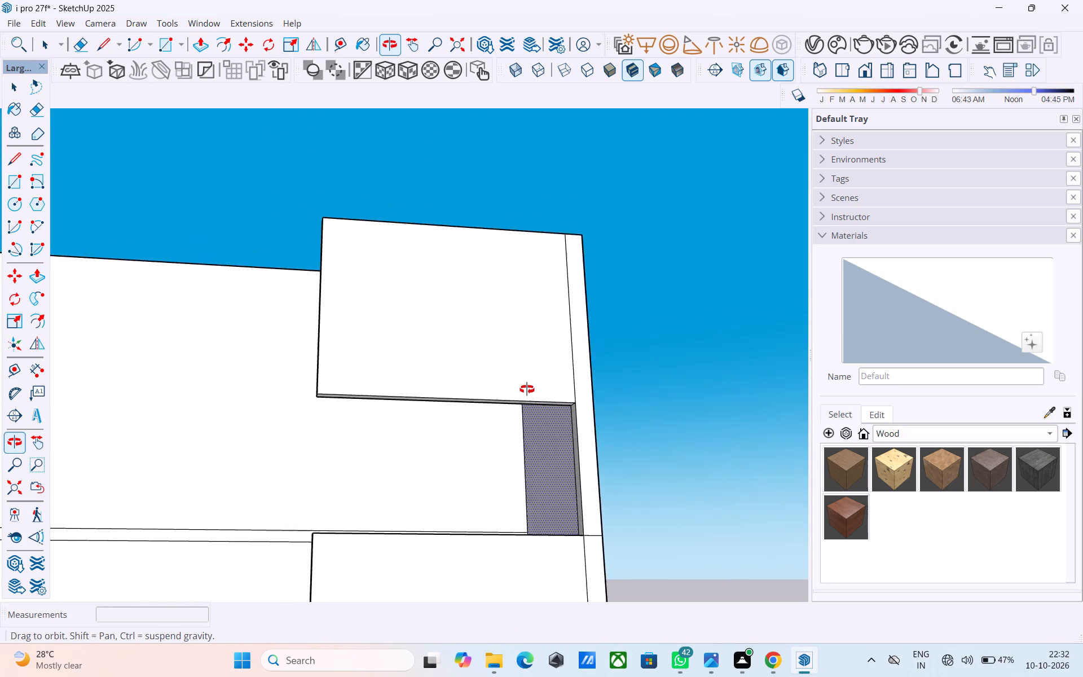
shift+middle_drag(527, 389, 529, 374)
scroll(479, 383, up, 1)
shift+middle_drag(479, 383, 462, 435)
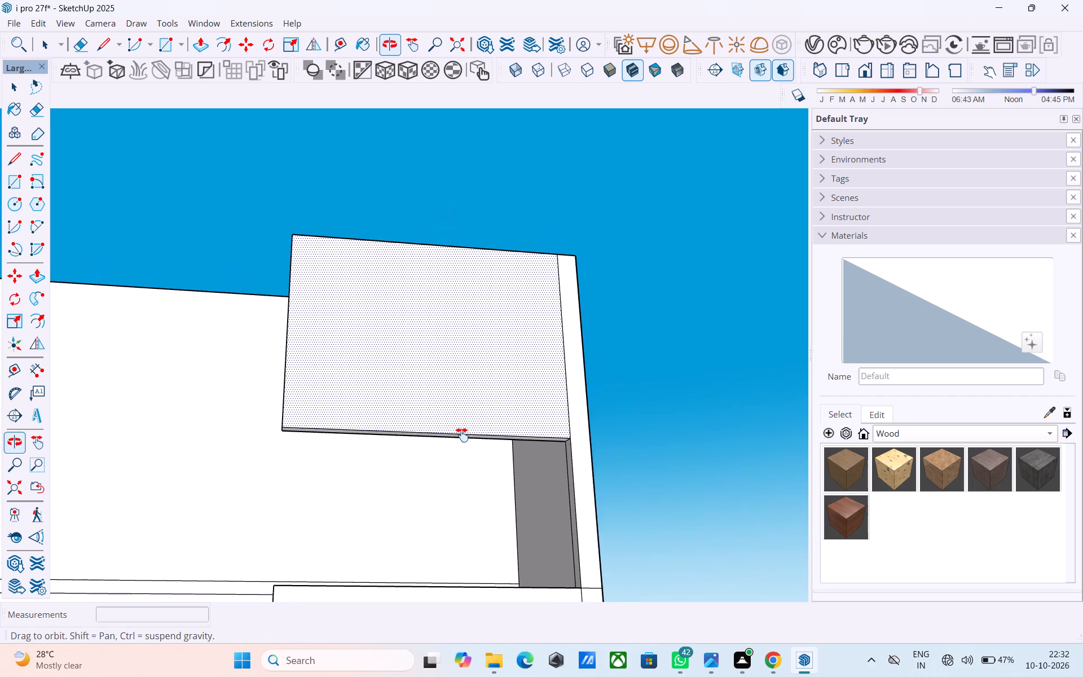
shift+middle_drag(462, 435, 536, 329)
scroll(470, 374, up, 4)
click(471, 370)
scroll(471, 370, down, 6)
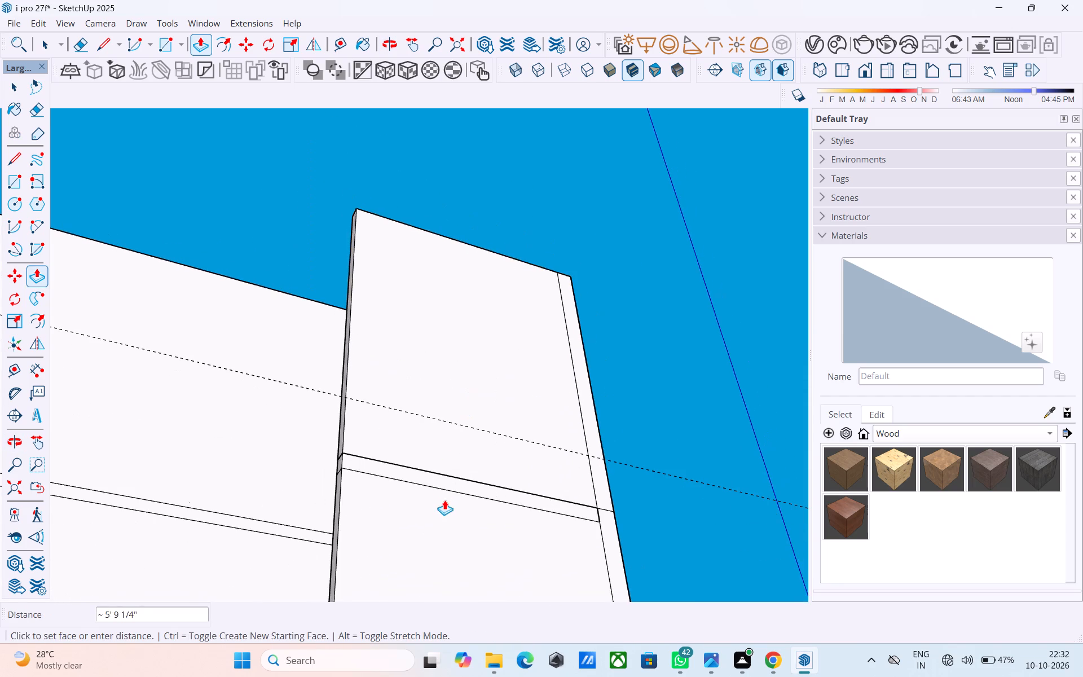
middle_drag(389, 451, 393, 505)
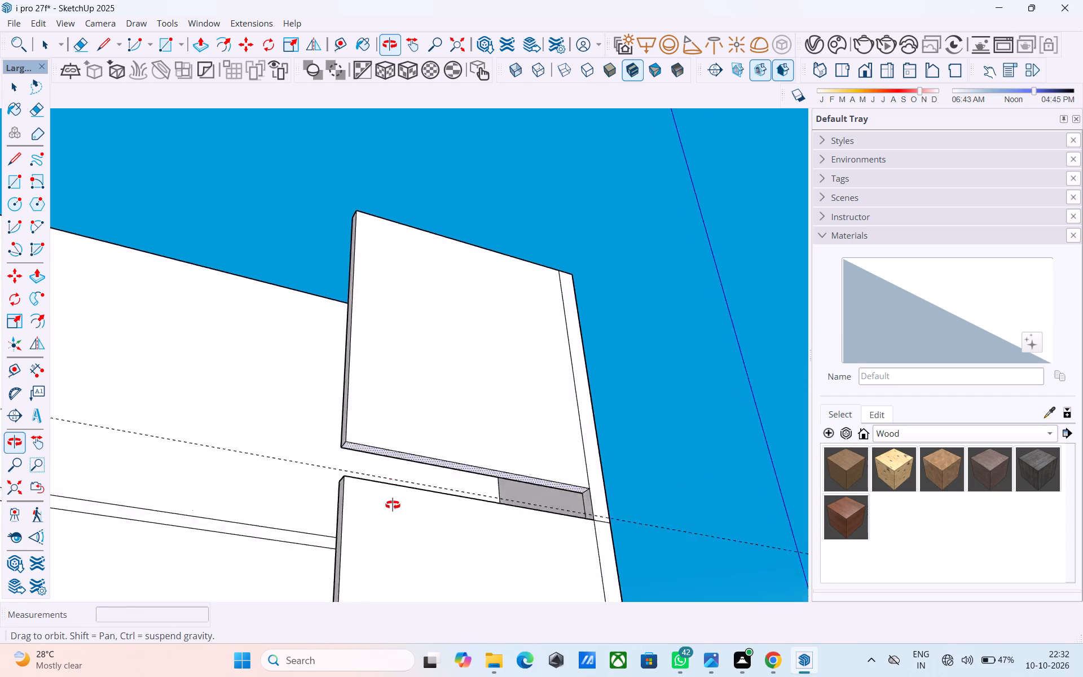
middle_drag(393, 505, 412, 580)
click(407, 546)
Erase the horizontal seam lines between storeys on the outer front of the projecting panel and its corner strip.
shift+middle_drag(536, 499, 588, 464)
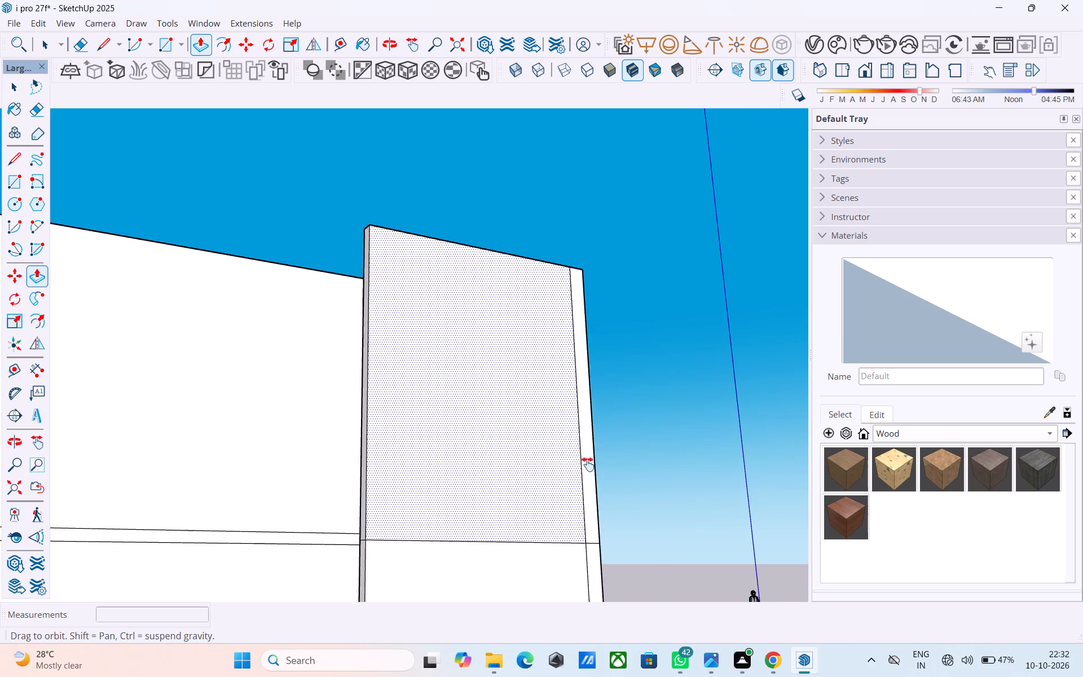
shift+middle_drag(588, 464, 481, 517)
key(e)
drag(447, 542, 450, 555)
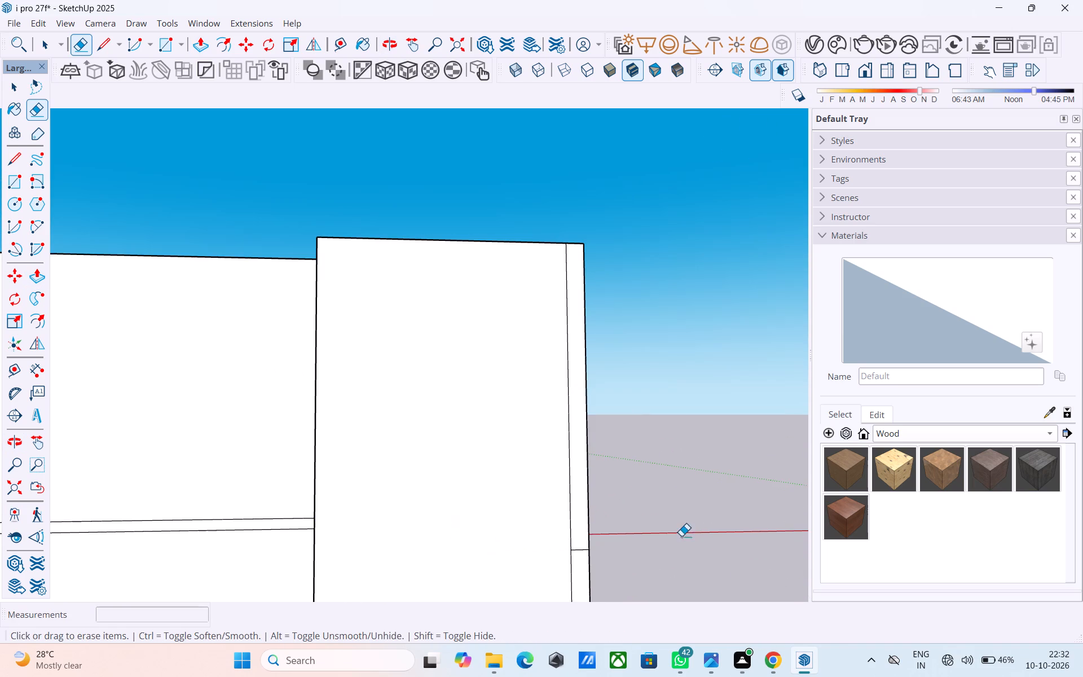
click(580, 552)
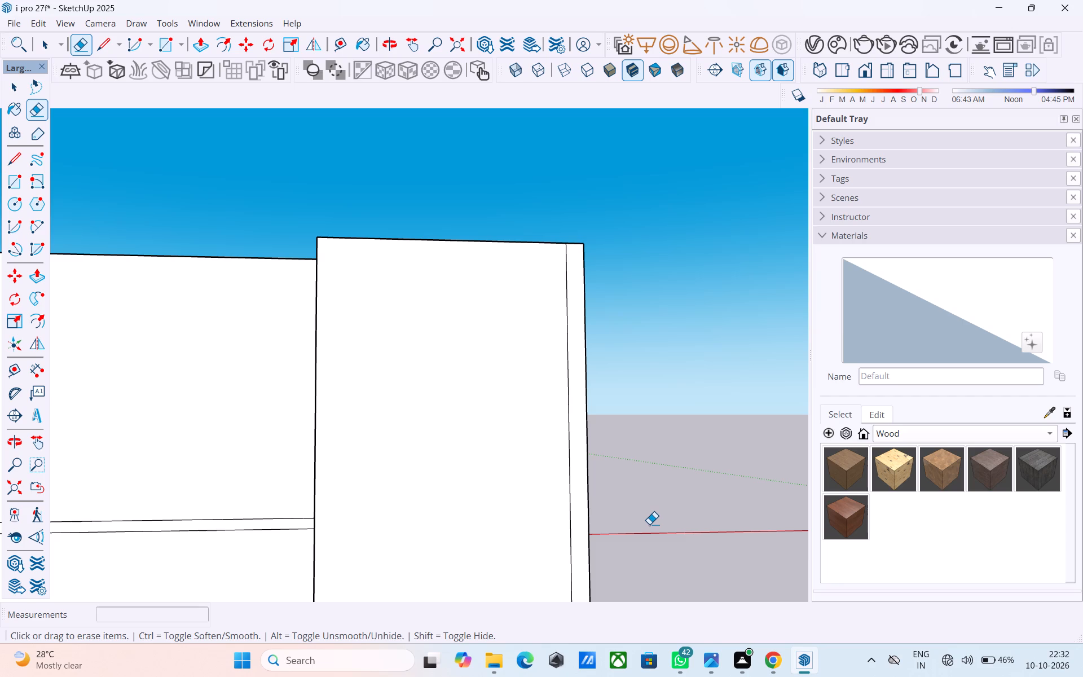
Erase the vertical line separating the front panel from the side wall's end strip.
scroll(649, 524, down, 5)
middle_drag(649, 524, 514, 463)
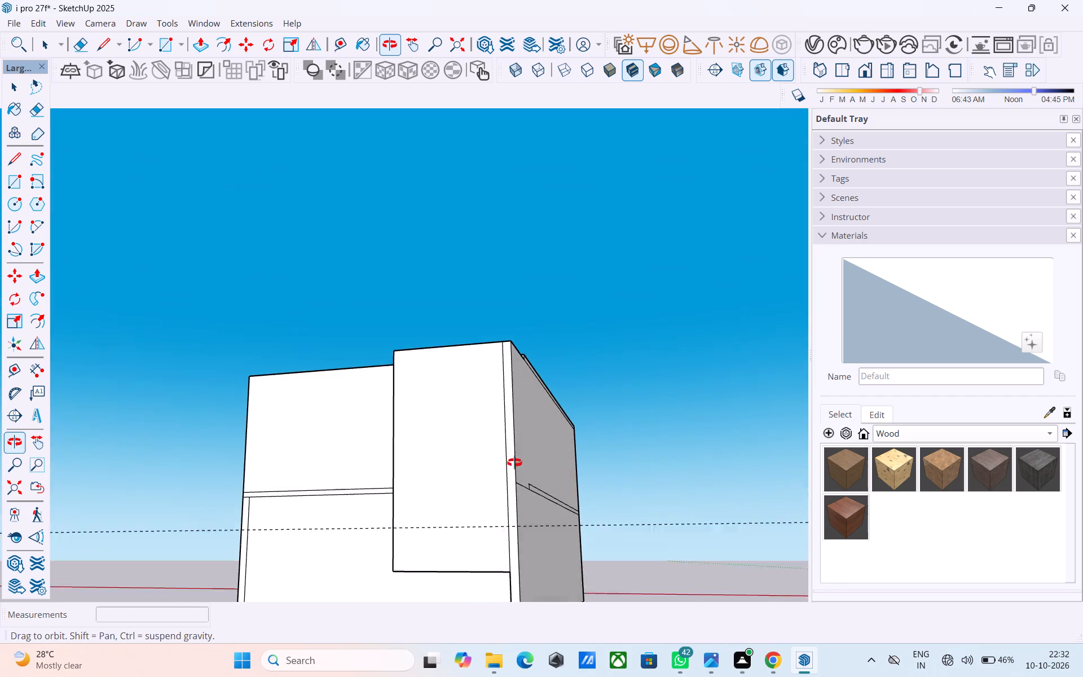
middle_drag(514, 463, 514, 461)
middle_click(514, 468)
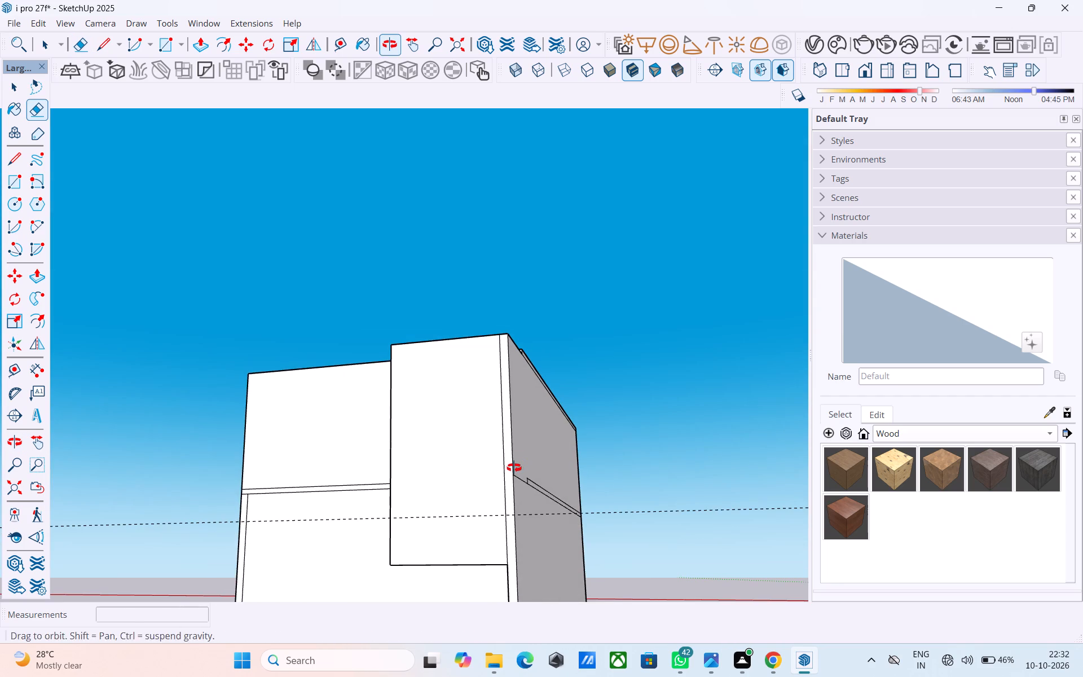
scroll(516, 465, down, 5)
middle_drag(507, 465, 589, 542)
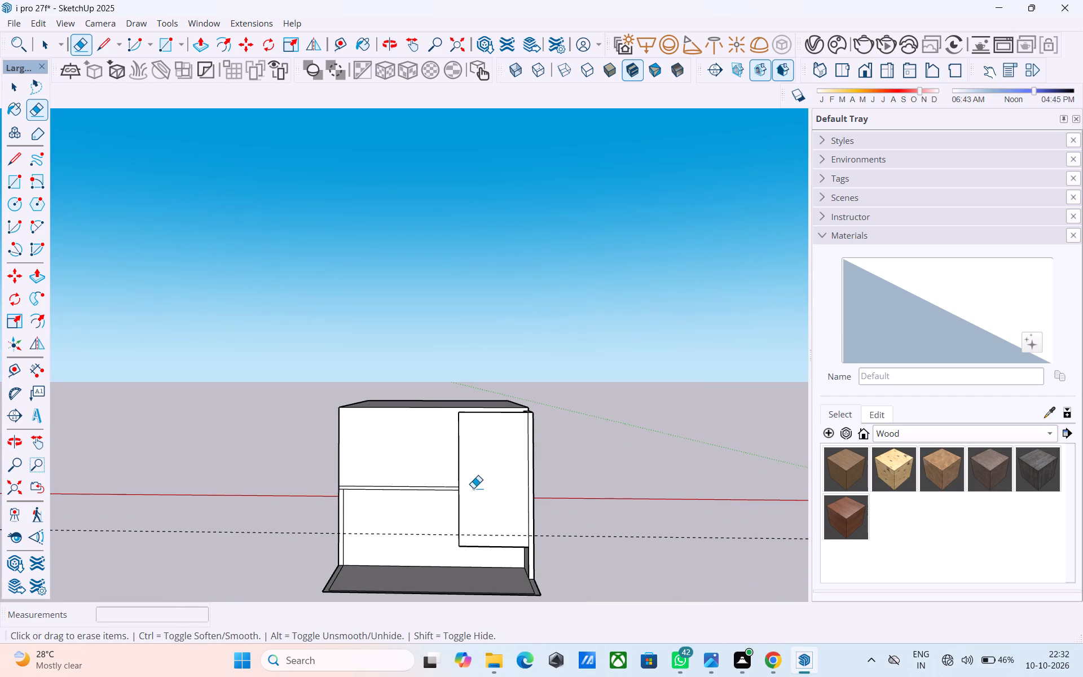
middle_drag(489, 464, 520, 582)
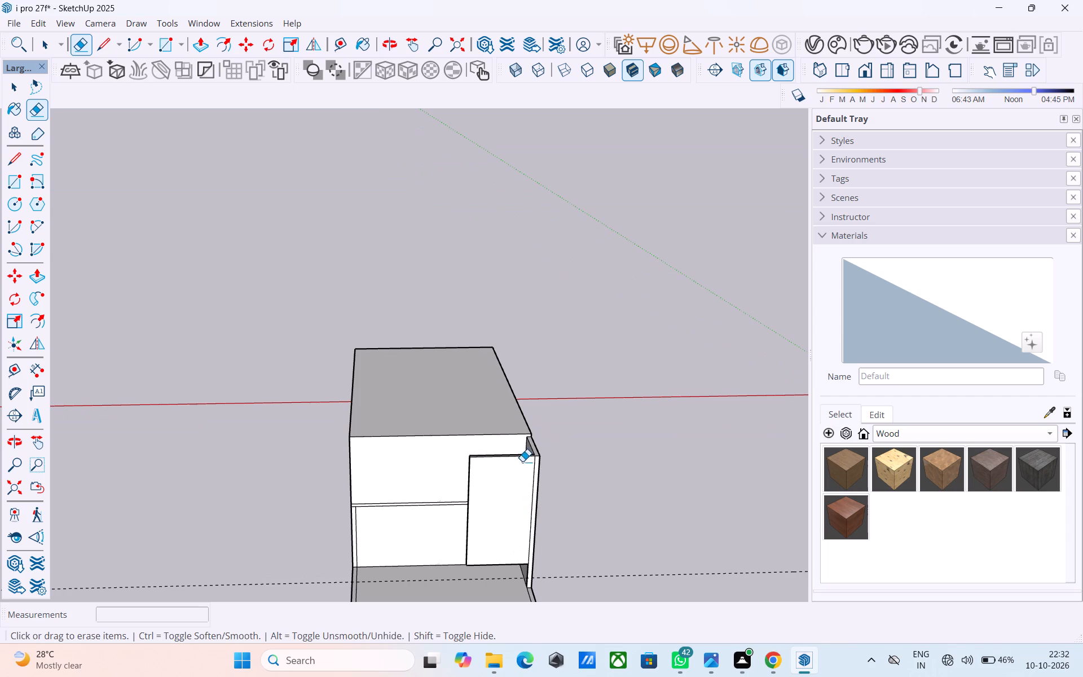
middle_drag(522, 461, 512, 481)
scroll(514, 478, up, 11)
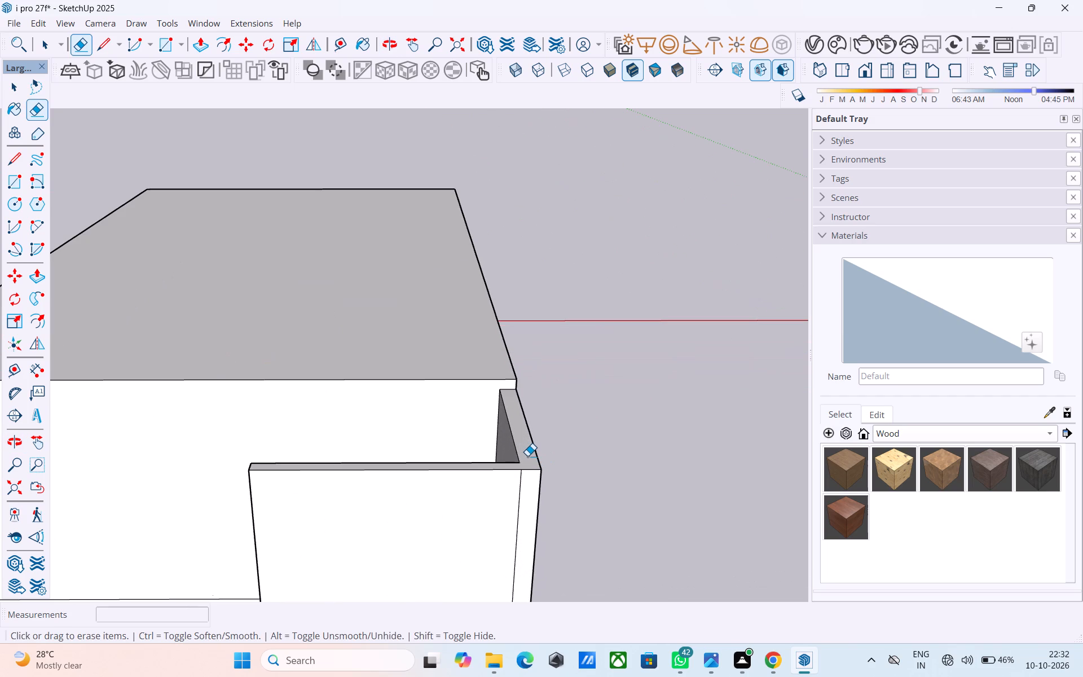
click(521, 498)
Push/Pull the L-shaped top of the projecting walls up 6" to the level of the roof slab.
key(space)
click(526, 455)
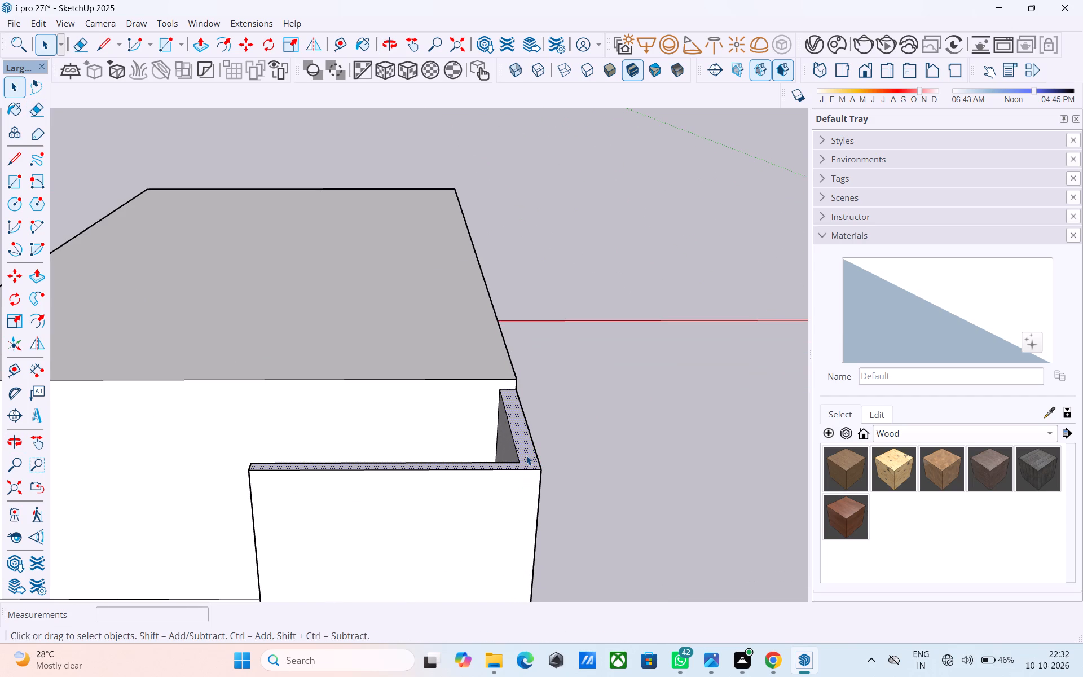
key(p)
click(526, 455)
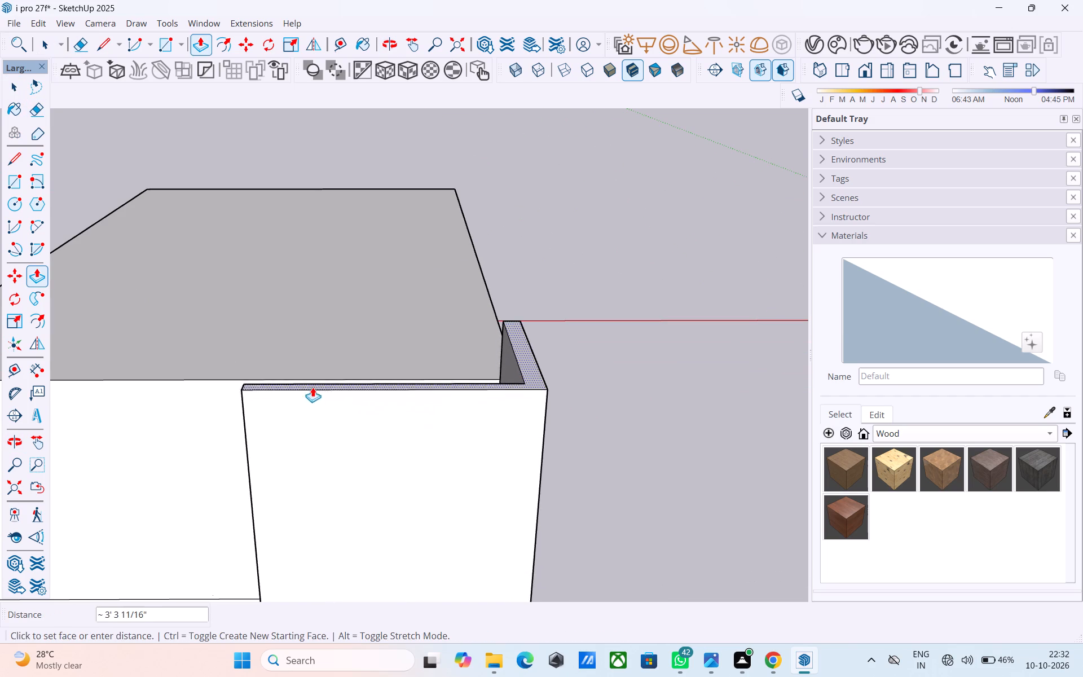
click(190, 379)
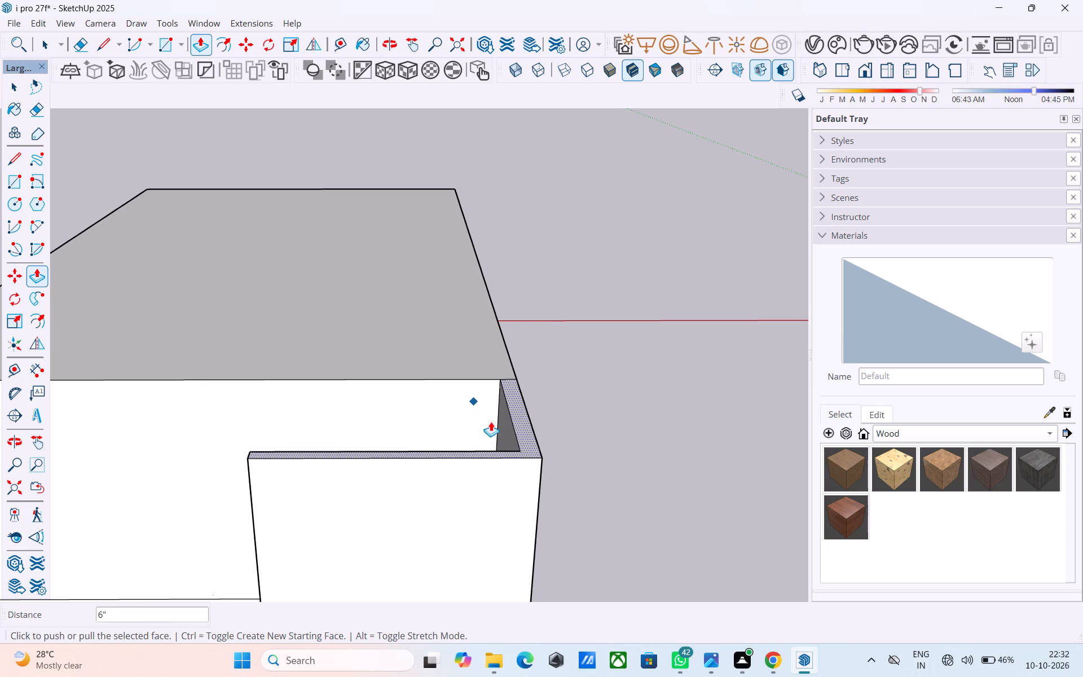
Extrude the L-shaped wall top a further 12' above the roof level.
click(536, 428)
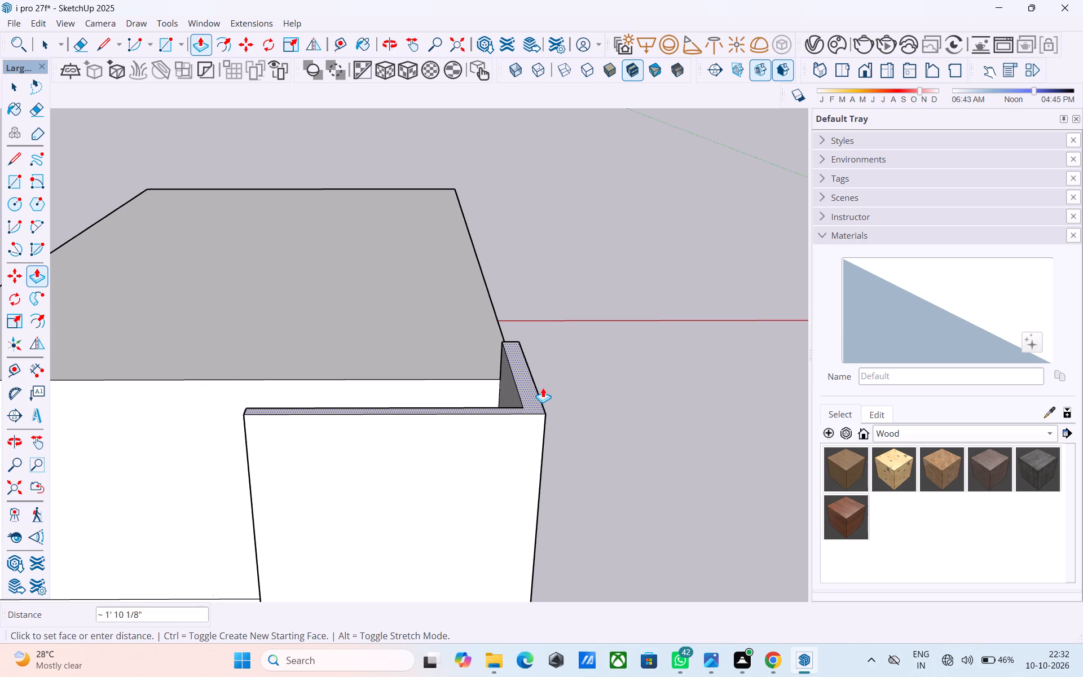
text(12')
key(Return)
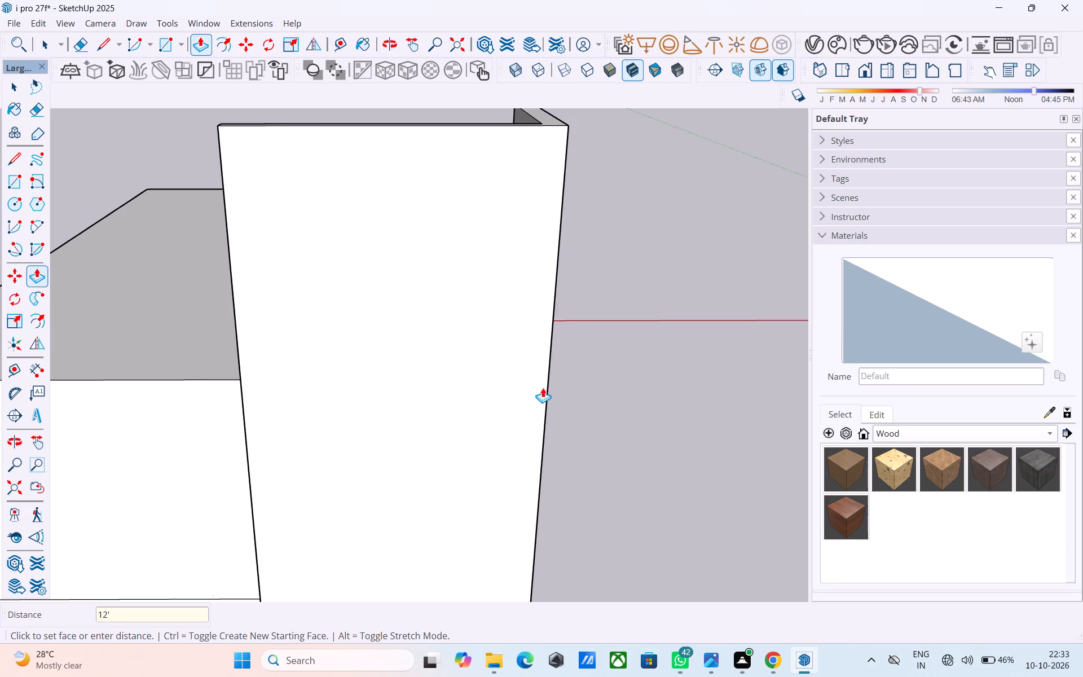
Erase the leftover horizontal seam lines on the inner faces and narrow end edge of the projecting front walls.
scroll(459, 381, down, 8)
middle_drag(464, 396, 455, 356)
scroll(457, 349, down, 5)
middle_drag(443, 379, 444, 380)
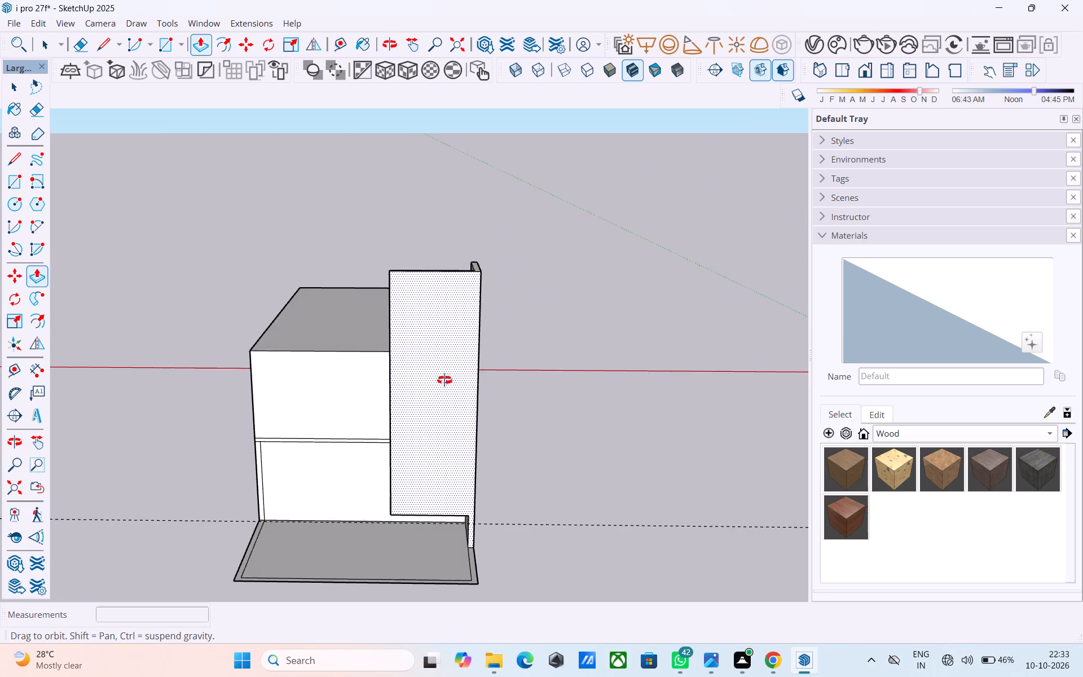
middle_drag(444, 380, 761, 415)
middle_drag(684, 416, 681, 427)
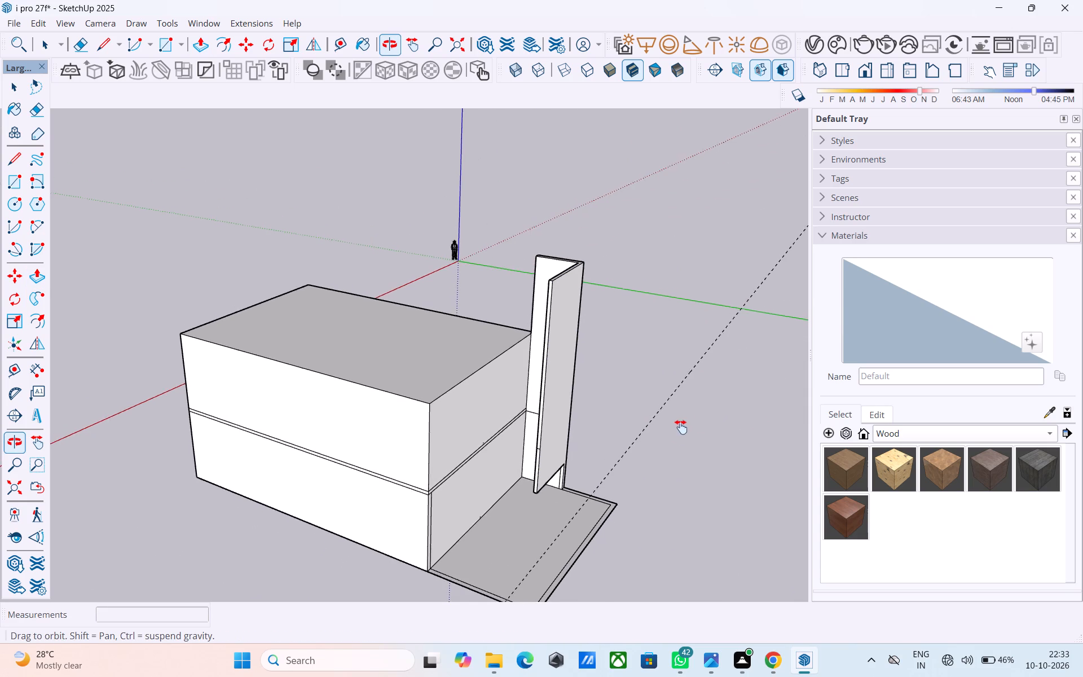
middle_drag(681, 427, 822, 465)
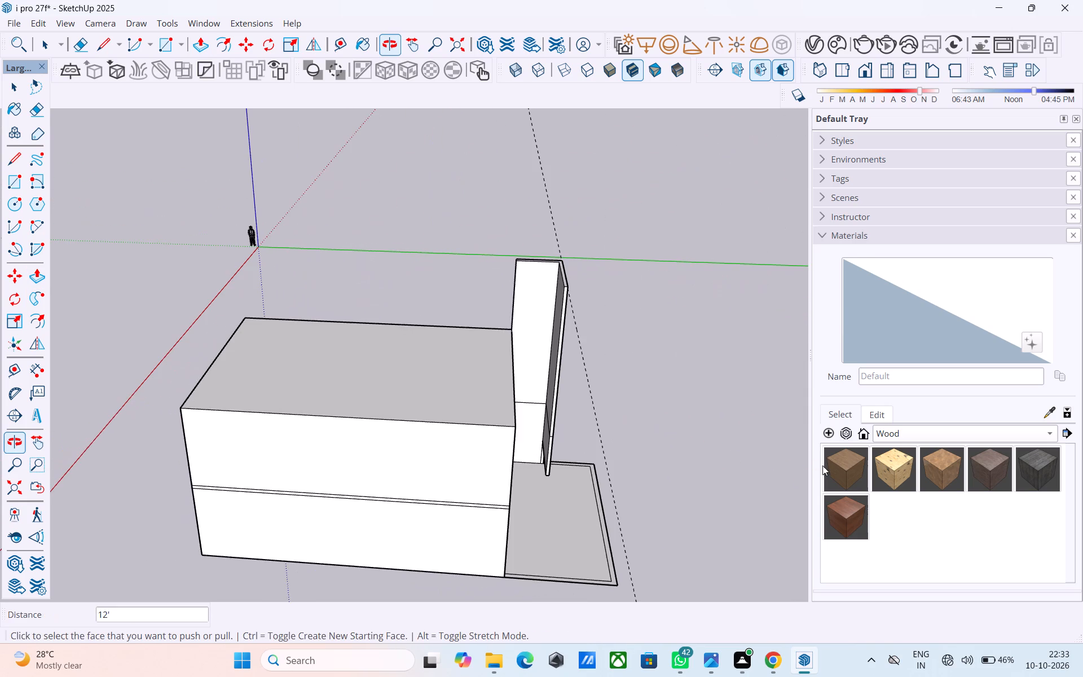
shift+middle_drag(612, 453, 608, 471)
scroll(593, 468, up, 4)
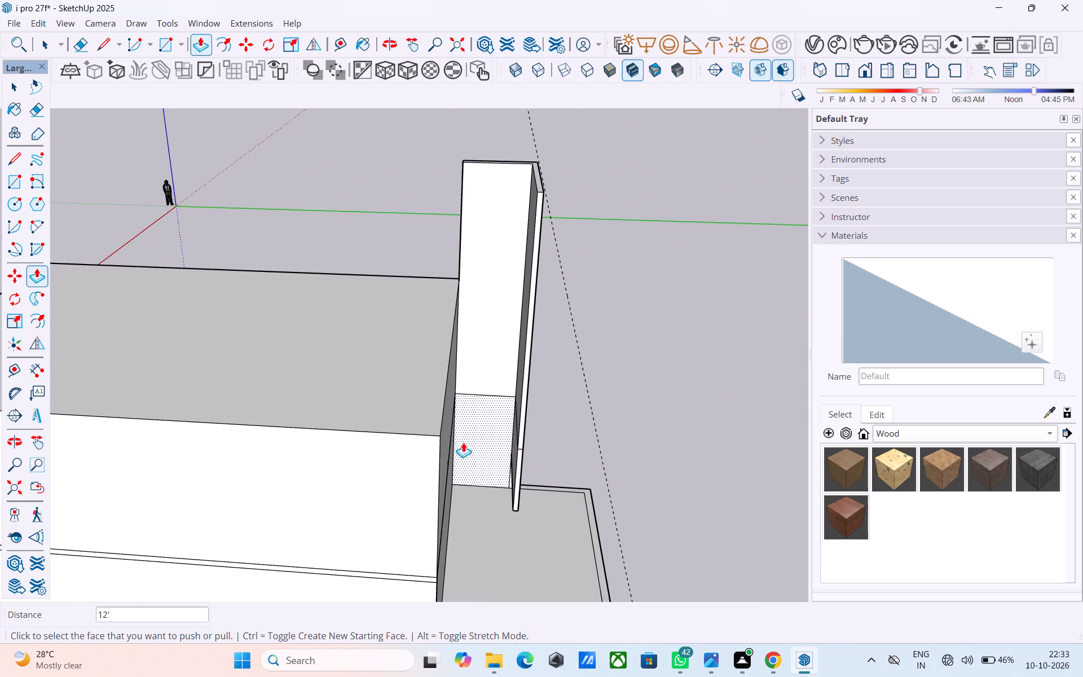
key(e)
click(488, 395)
middle_drag(489, 397, 562, 395)
scroll(543, 407, up, 5)
click(507, 439)
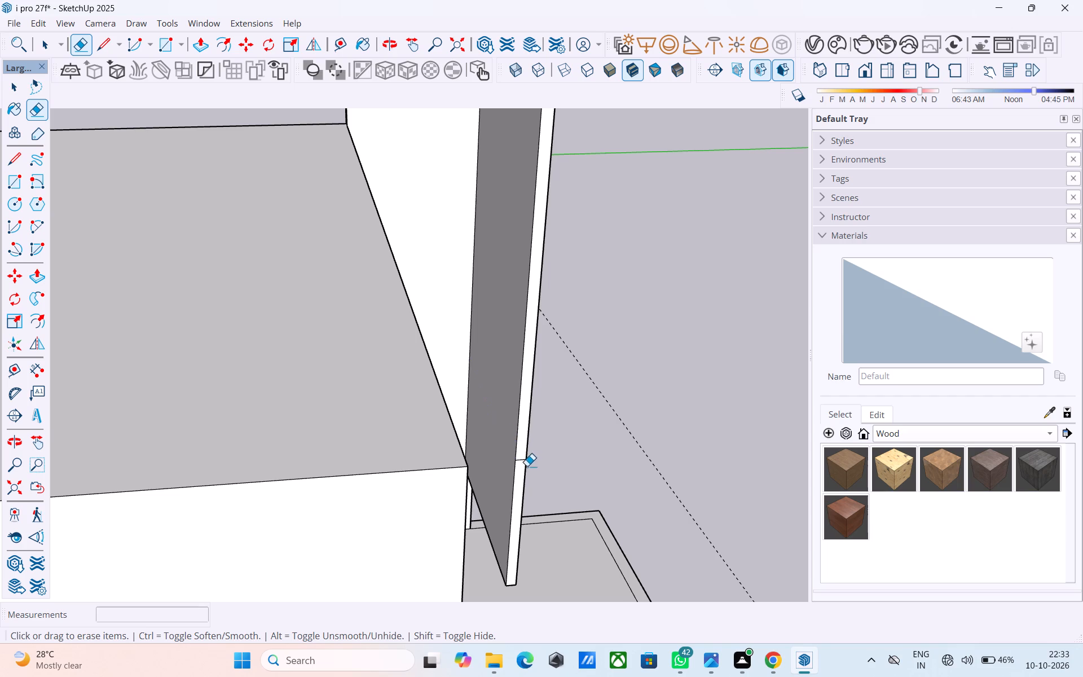
click(521, 463)
click(521, 460)
Draw a short line at roof level across the base of the raised side wall's narrow end face.
scroll(620, 427, down, 3)
middle_drag(619, 427, 328, 425)
scroll(403, 416, down, 4)
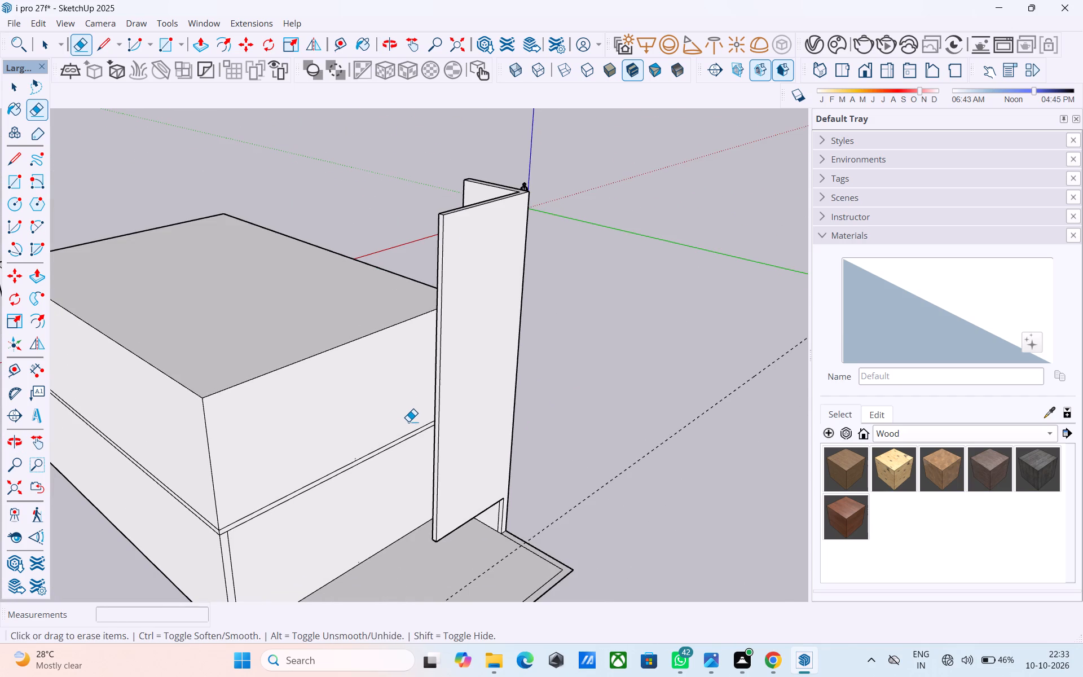
scroll(408, 421, down, 5)
middle_drag(425, 403, 990, 359)
middle_drag(499, 402, 605, 379)
scroll(429, 276, up, 9)
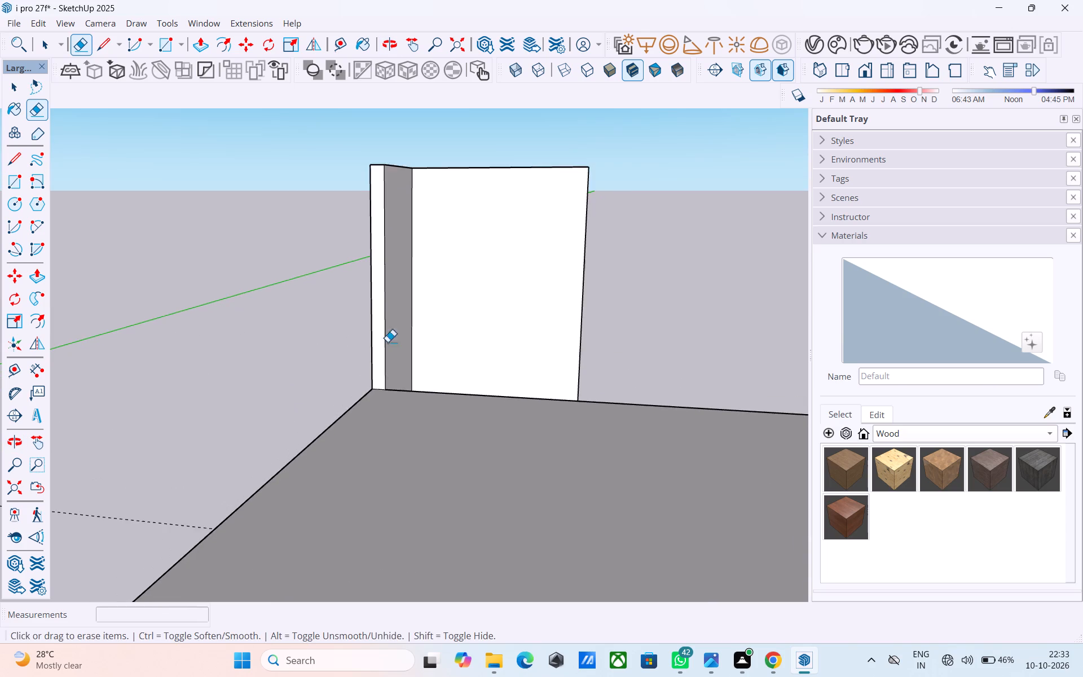
scroll(388, 342, up, 5)
key(l)
scroll(381, 390, up, 3)
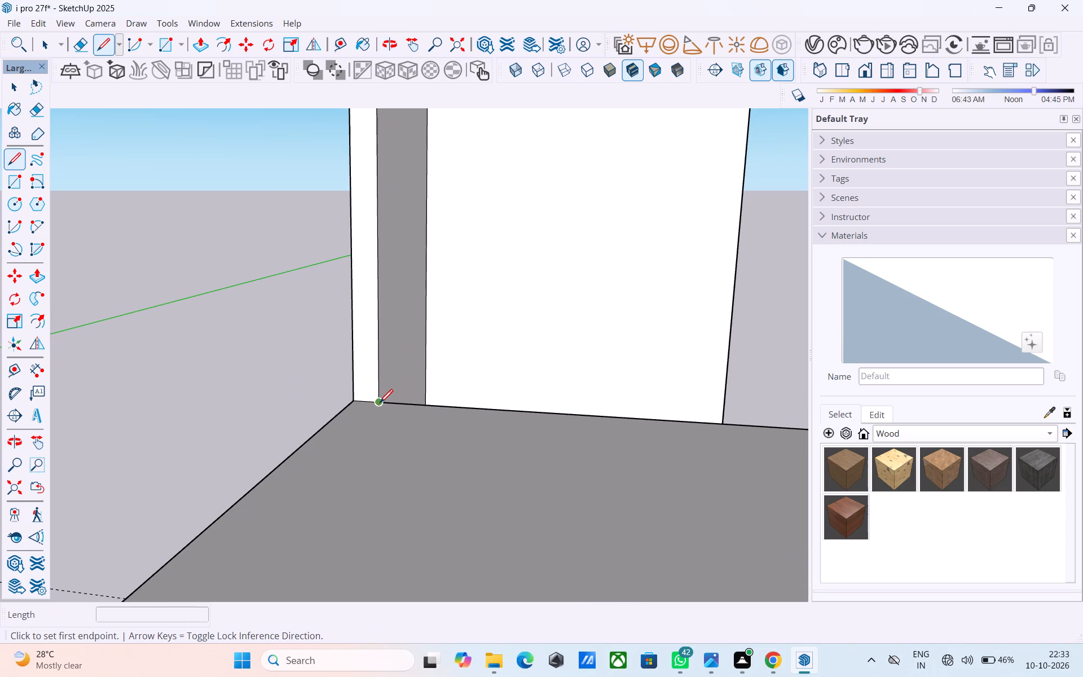
click(380, 404)
click(358, 403)
key(space)
Push/Pull the raised side wall's narrow end face along the roof edge to the rear corner of the house.
click(367, 379)
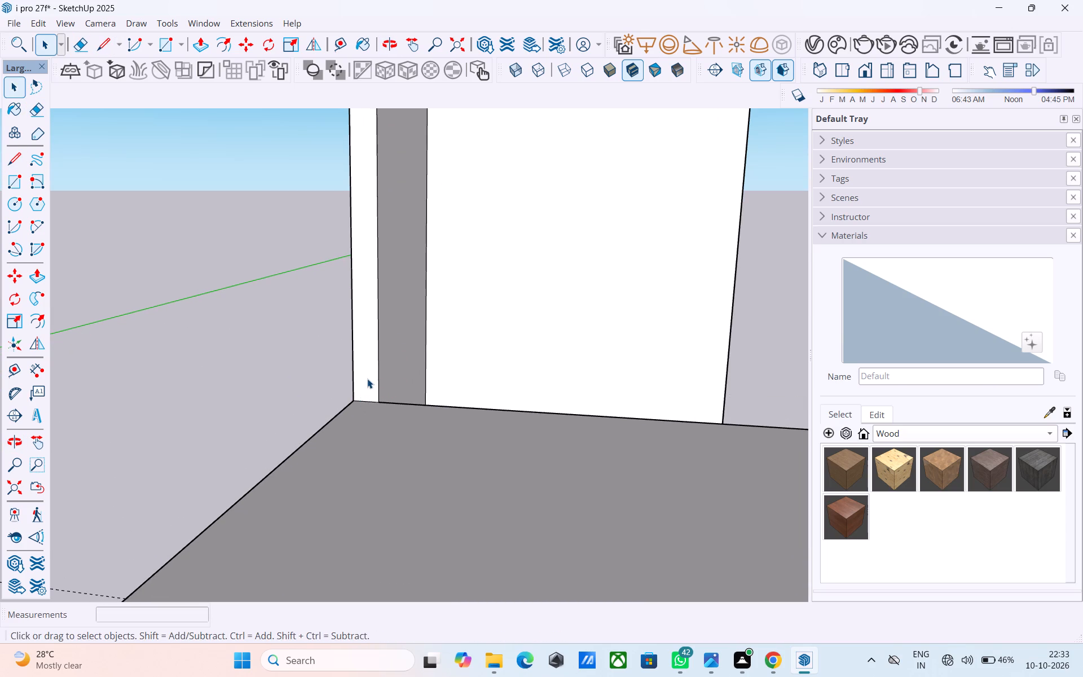
scroll(367, 379, down, 3)
key(p)
click(367, 379)
scroll(354, 403, down, 7)
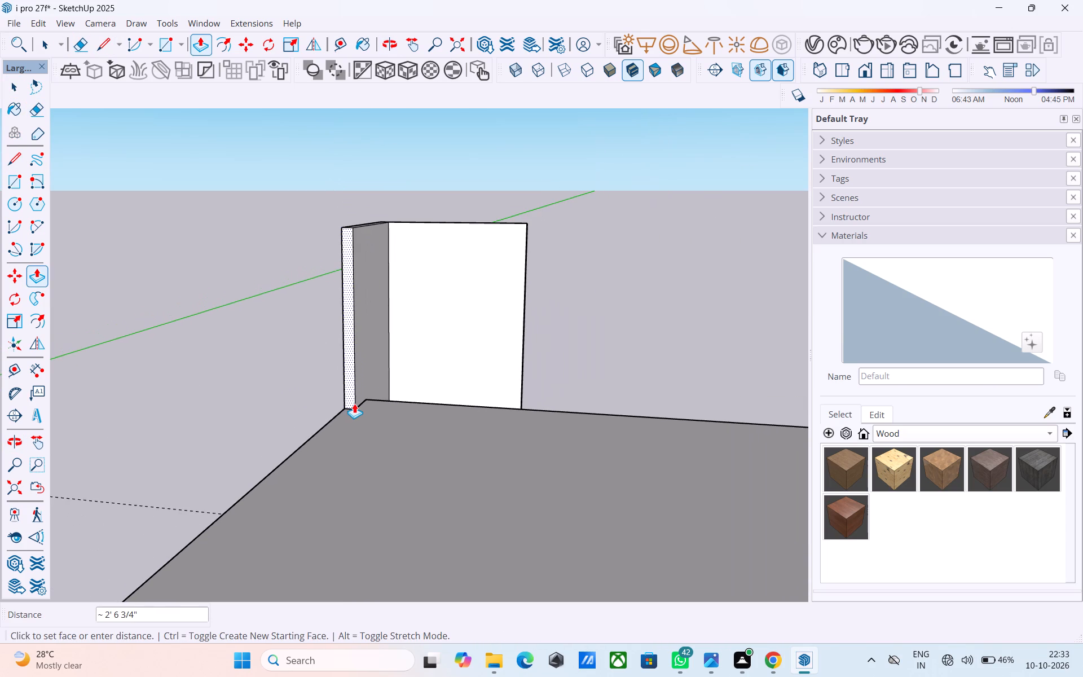
scroll(354, 403, down, 15)
scroll(334, 427, up, 5)
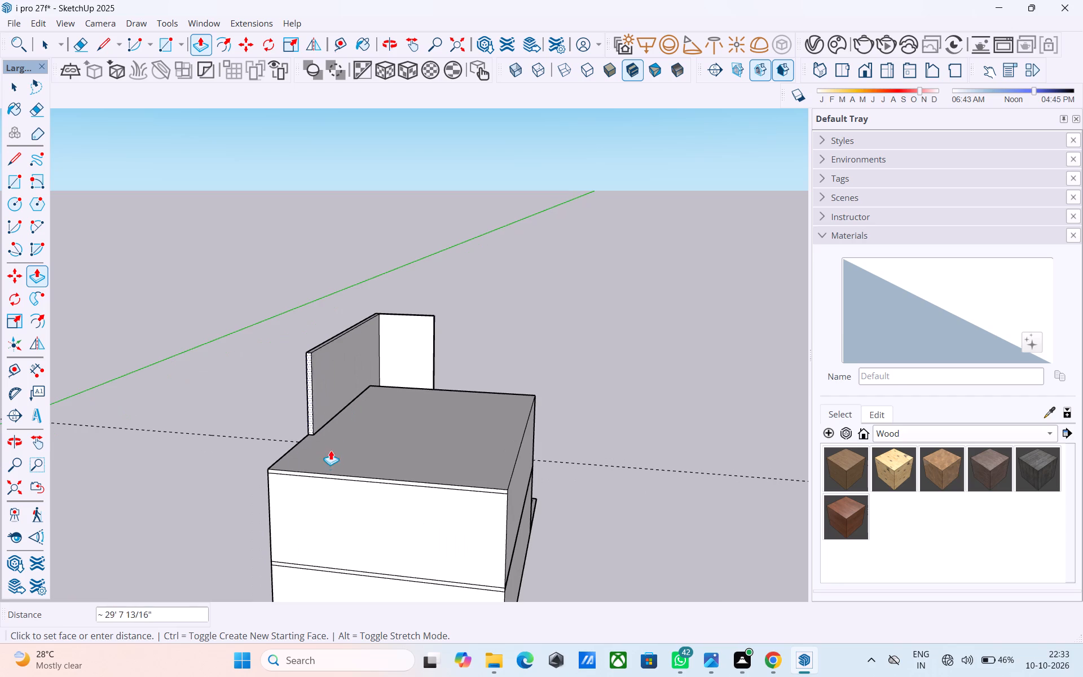
click(321, 474)
Copy the inner vertical edge at the rear end of the extended side wall 6" along the wall.
scroll(468, 440, down, 4)
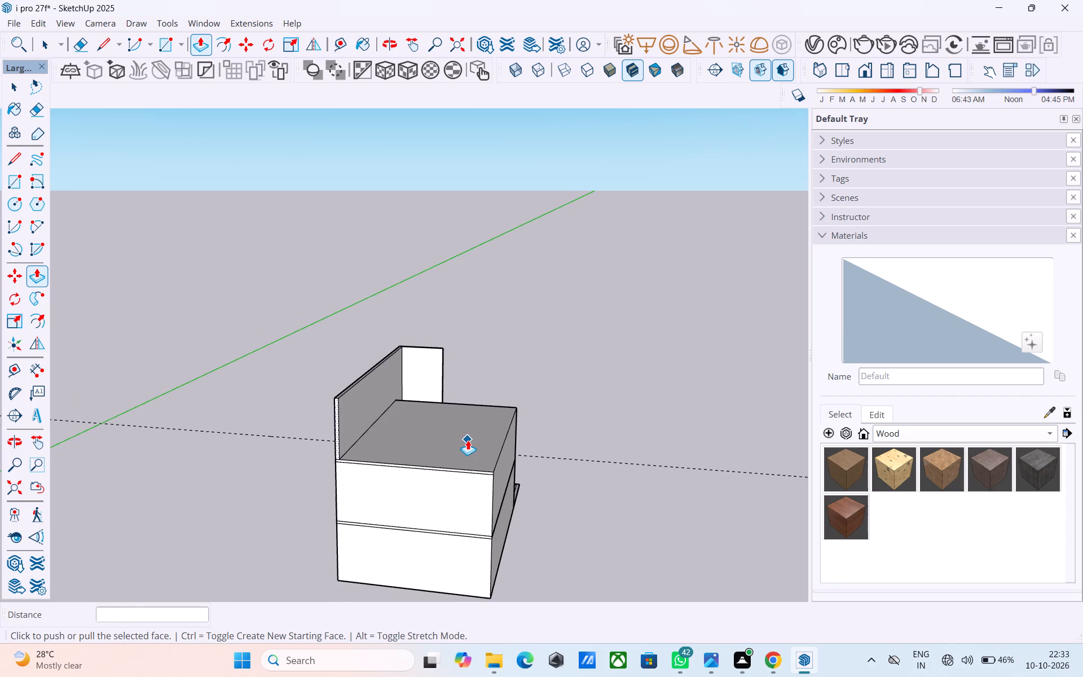
middle_drag(468, 440, 246, 473)
scroll(273, 410, up, 6)
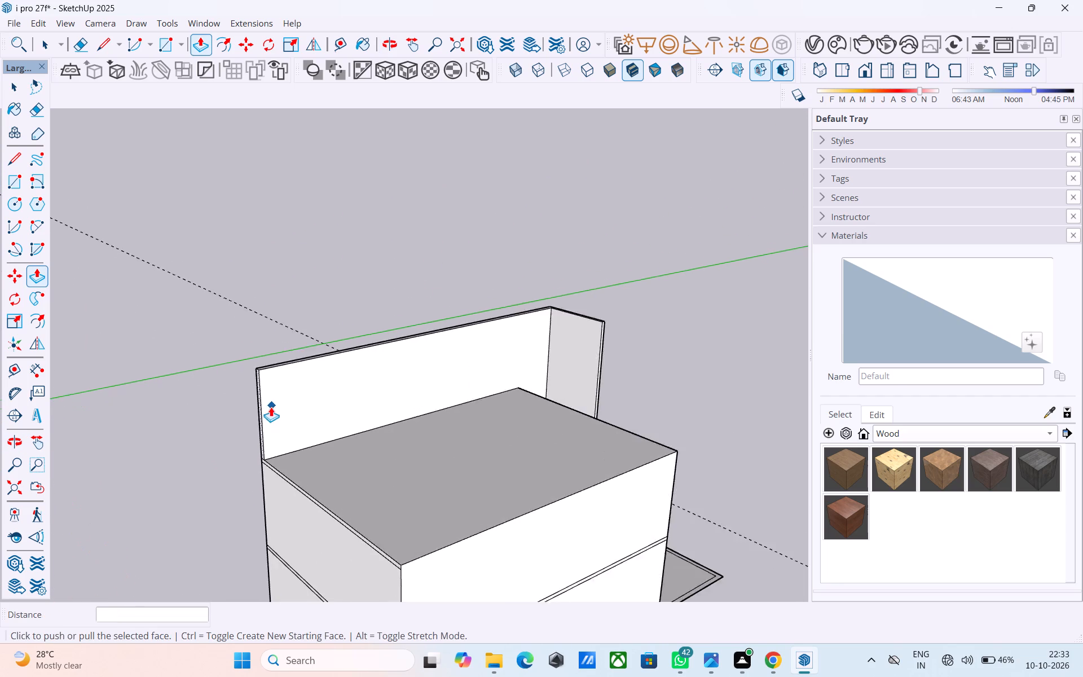
scroll(271, 407, up, 8)
key(space)
shift+middle_drag(265, 406, 301, 406)
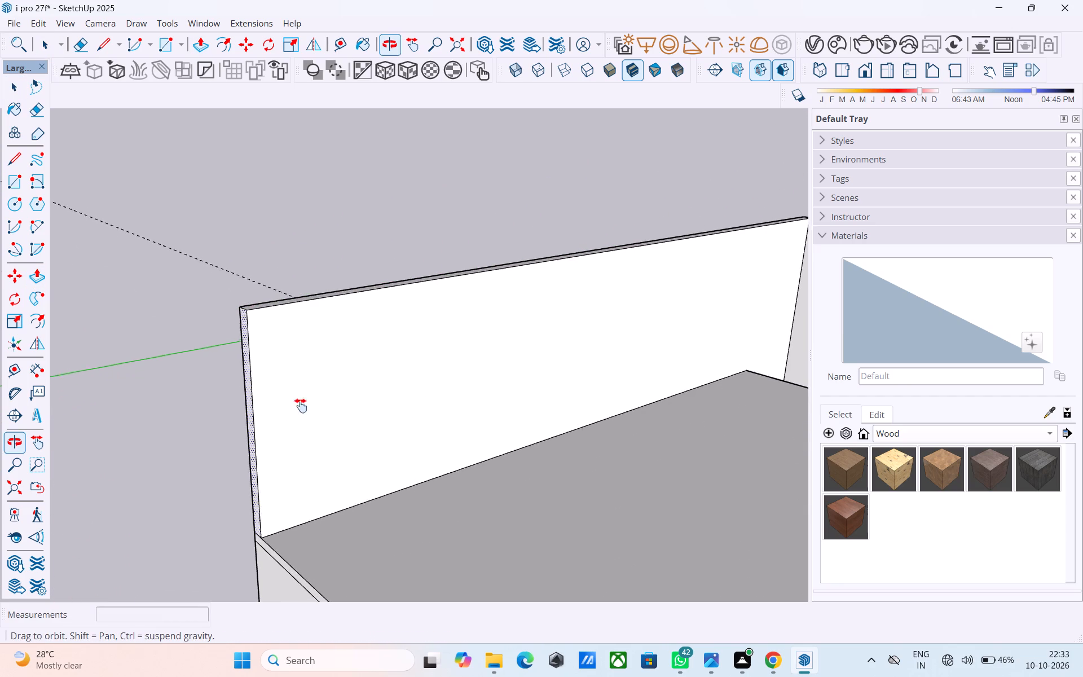
shift+middle_drag(301, 406, 345, 455)
scroll(345, 455, up, 3)
click(329, 452)
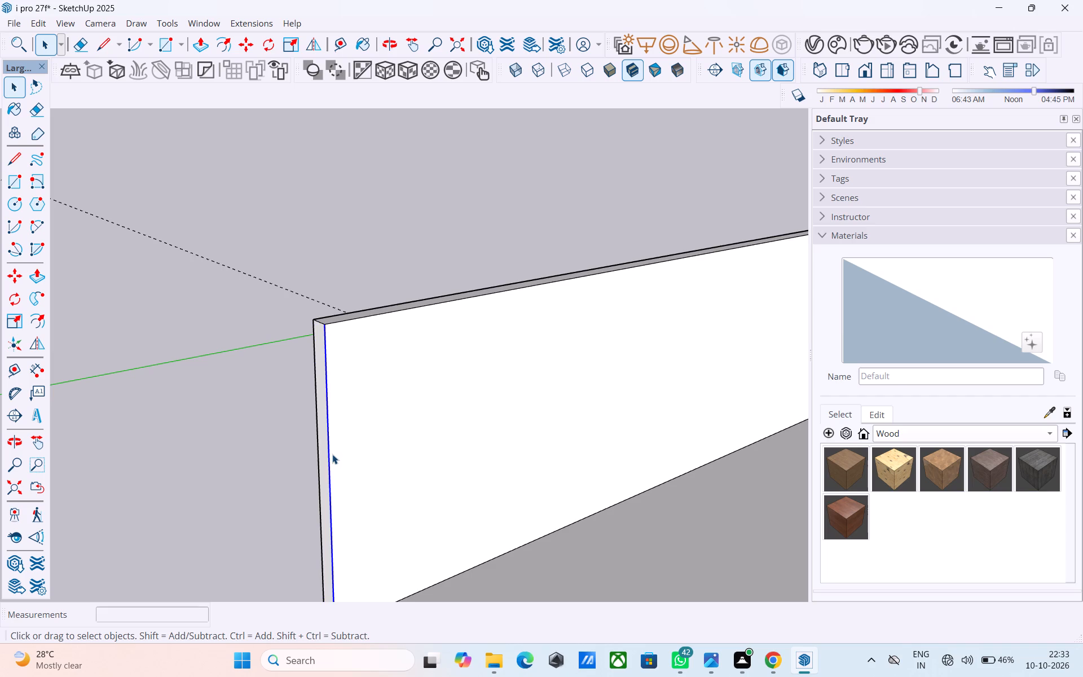
key(m)
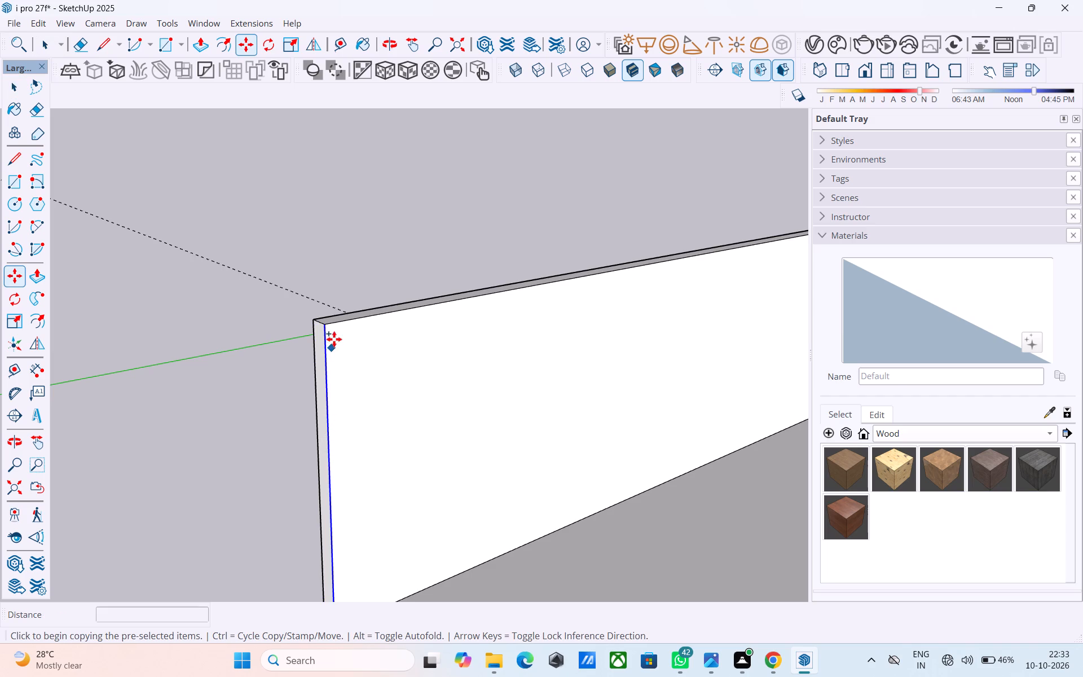
click(328, 329)
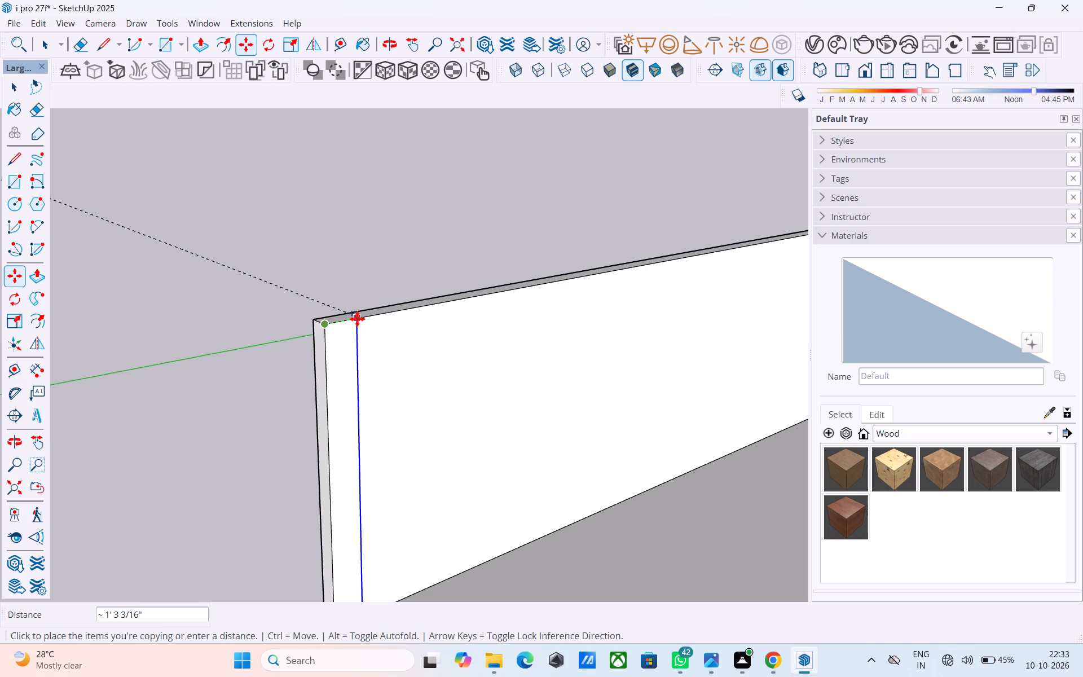
key(6)
key(shift+quotedbl)
key(Return)
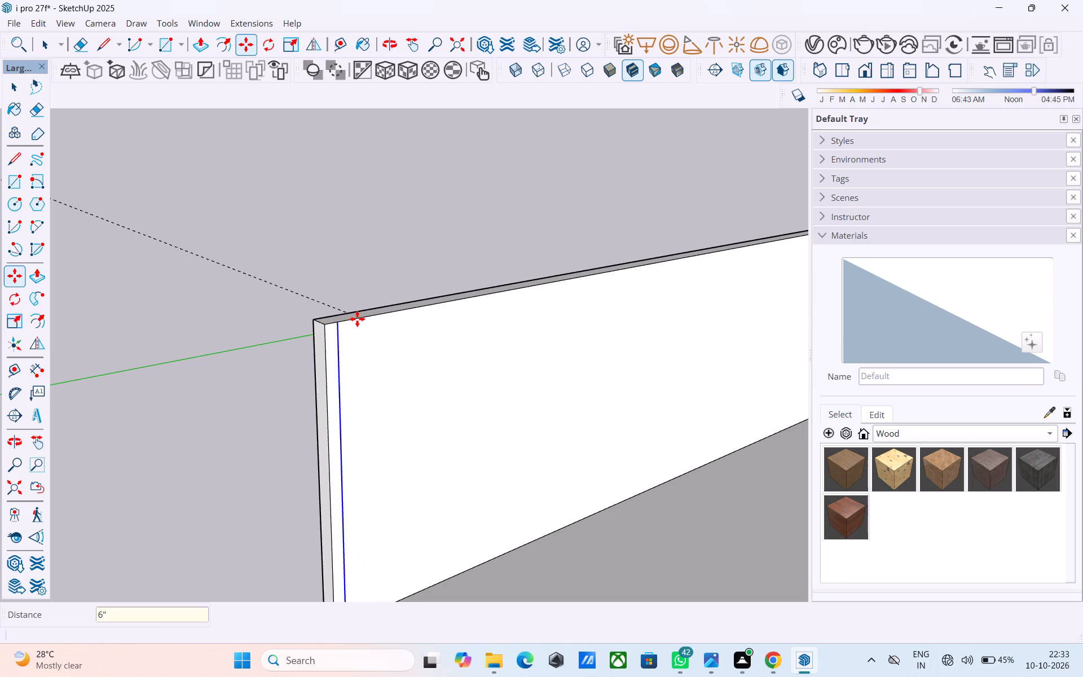
key(space)
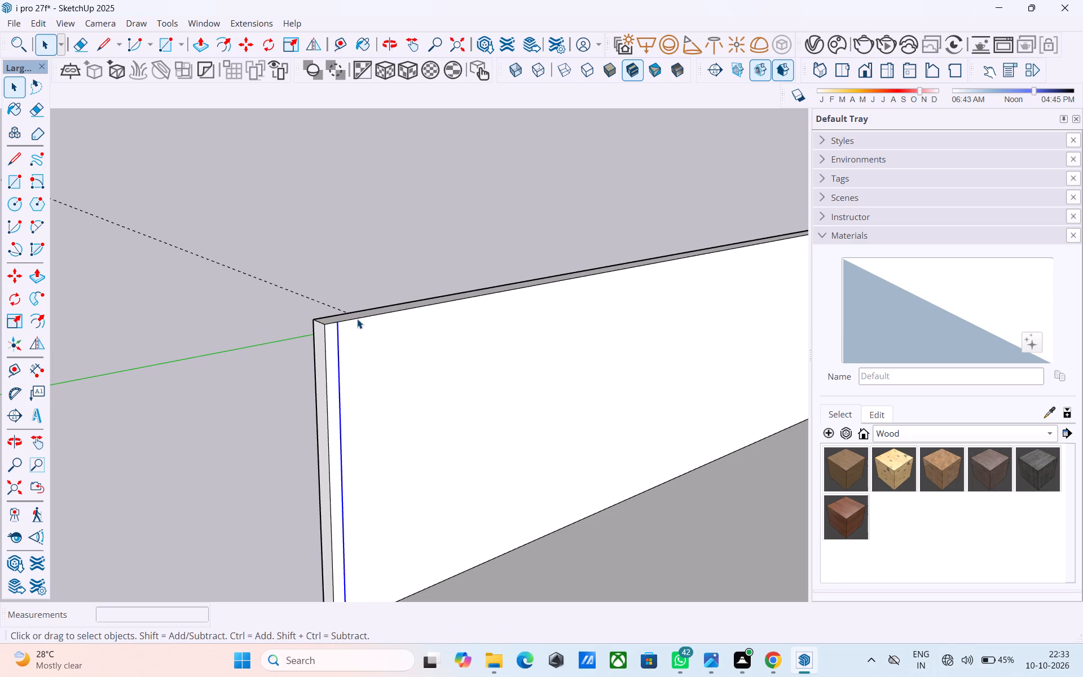
Push/Pull the 6" strip 10' 3" across the rear of the roof, aligned with the front panel's free end.
click(332, 380)
key(p)
click(332, 380)
middle_click(345, 383)
scroll(345, 383, down, 4)
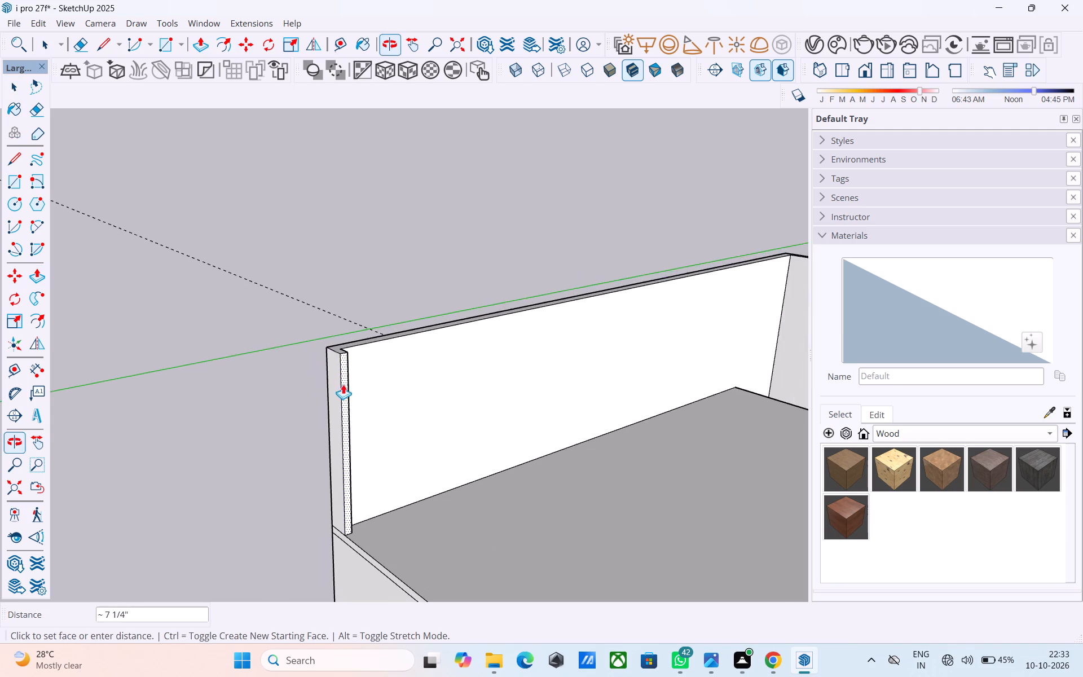
scroll(343, 384, down, 7)
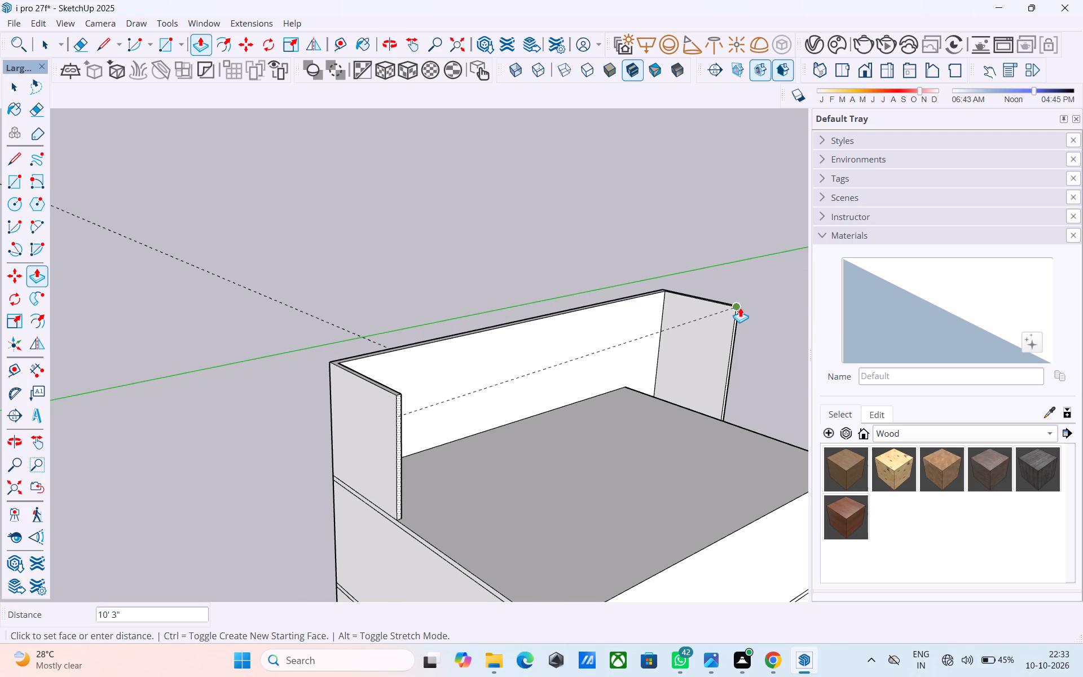
click(740, 307)
Copy the inner vertical end edge of the rear return wall a short distance inward along its face.
middle_drag(622, 330, 300, 373)
scroll(761, 307, down, 4)
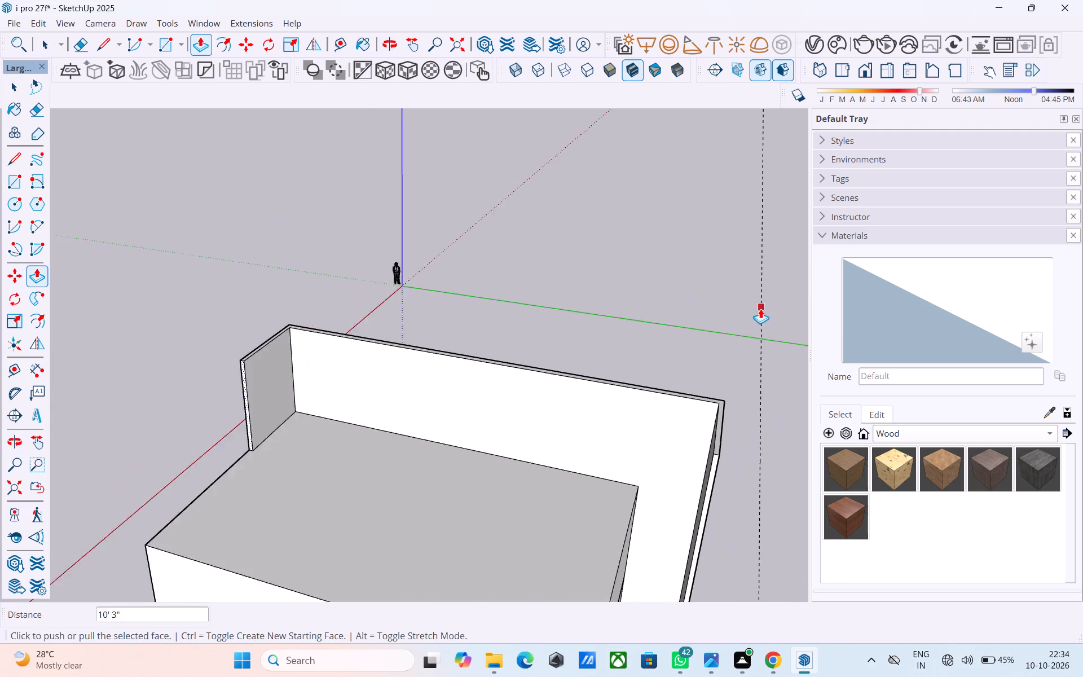
middle_drag(673, 354, 345, 388)
scroll(346, 385, up, 8)
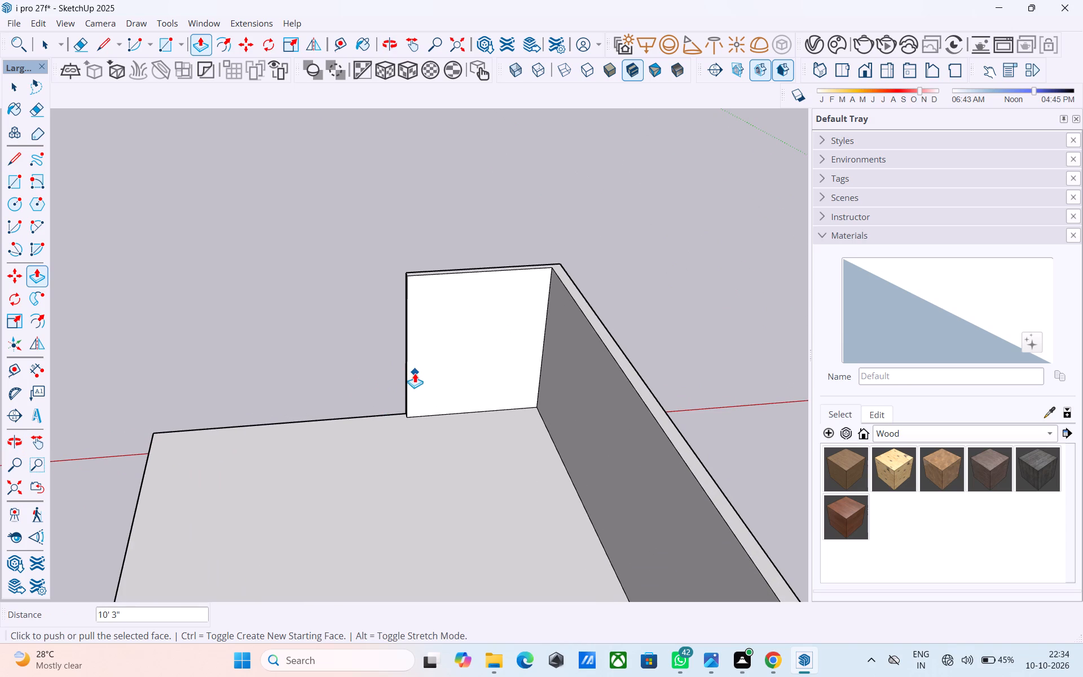
scroll(451, 375, up, 3)
key(space)
middle_drag(429, 367, 482, 374)
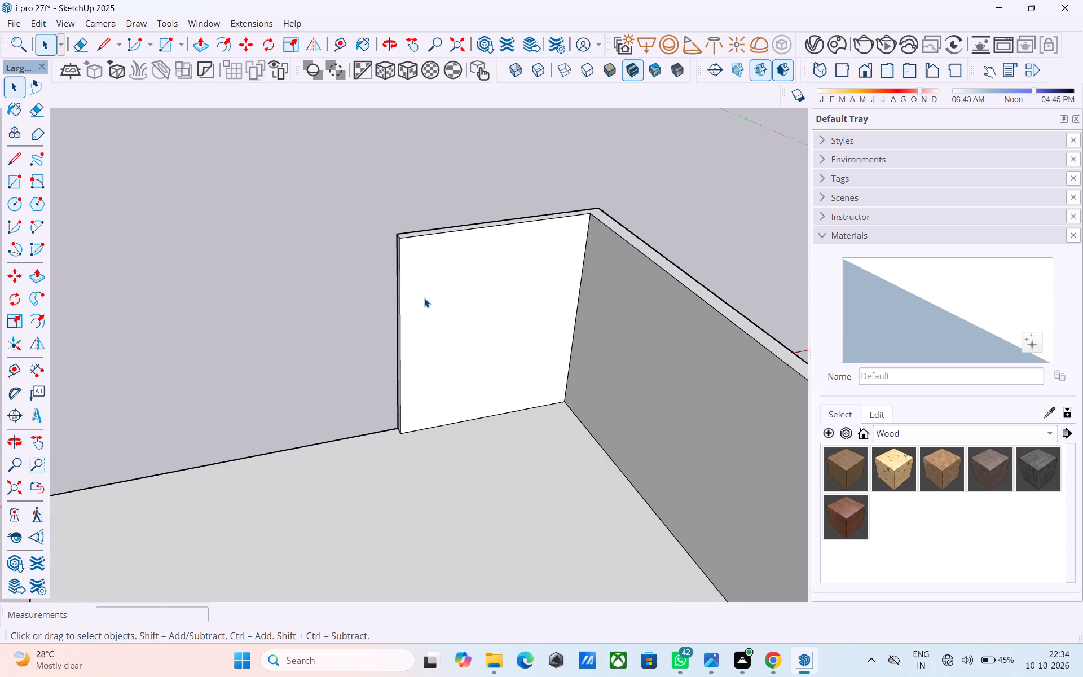
scroll(391, 168, up, 2)
click(405, 278)
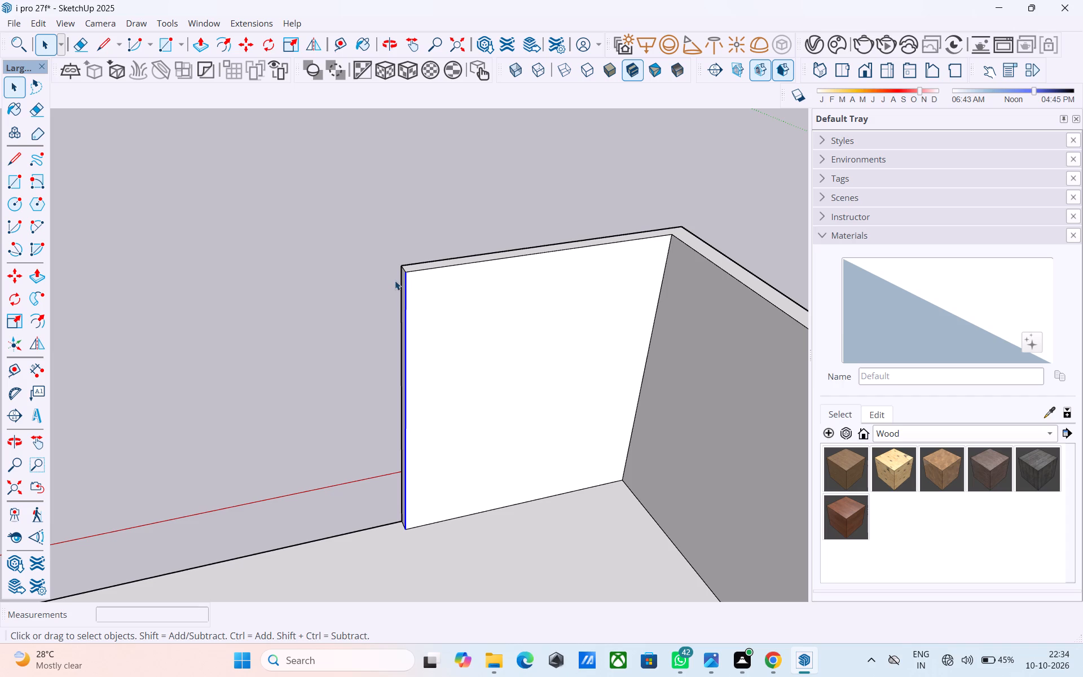
key(m)
scroll(410, 275, up, 3)
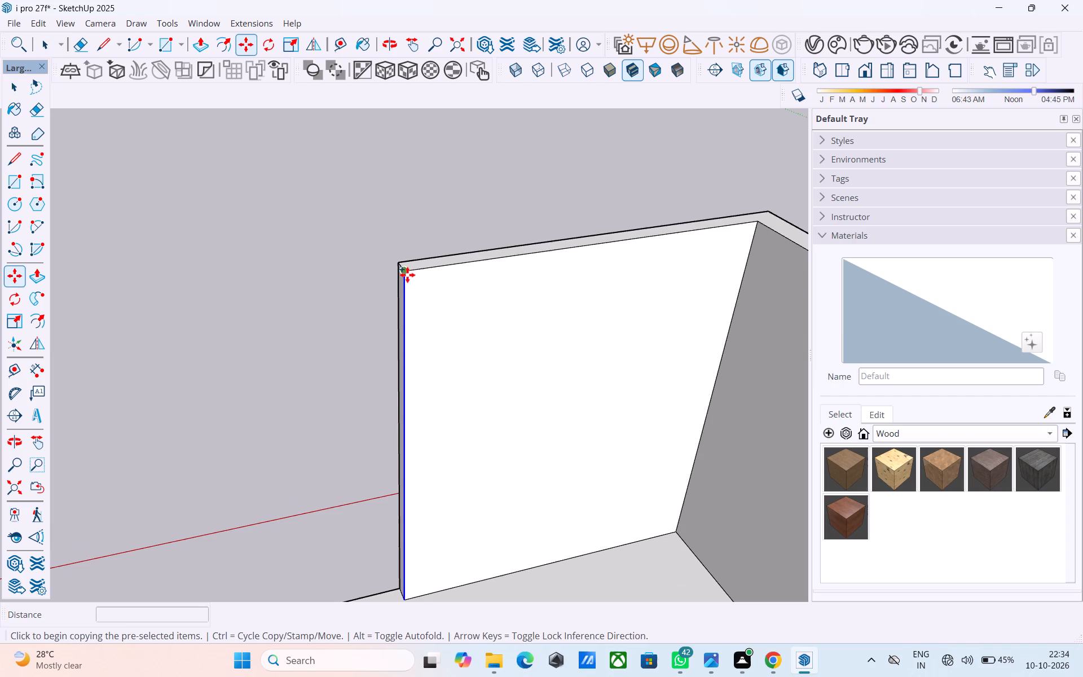
click(407, 274)
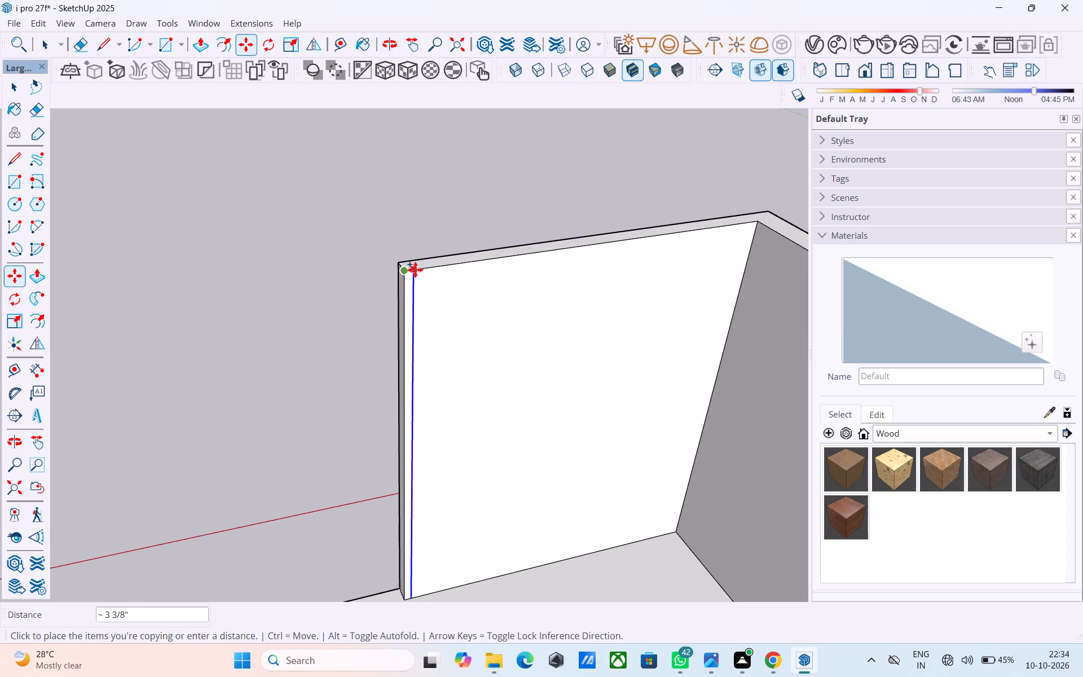
click(417, 269)
key(space)
Push/Pull the narrow strip on the rear return wall 43' 9" towards the front, parallel to the long side wall.
click(418, 284)
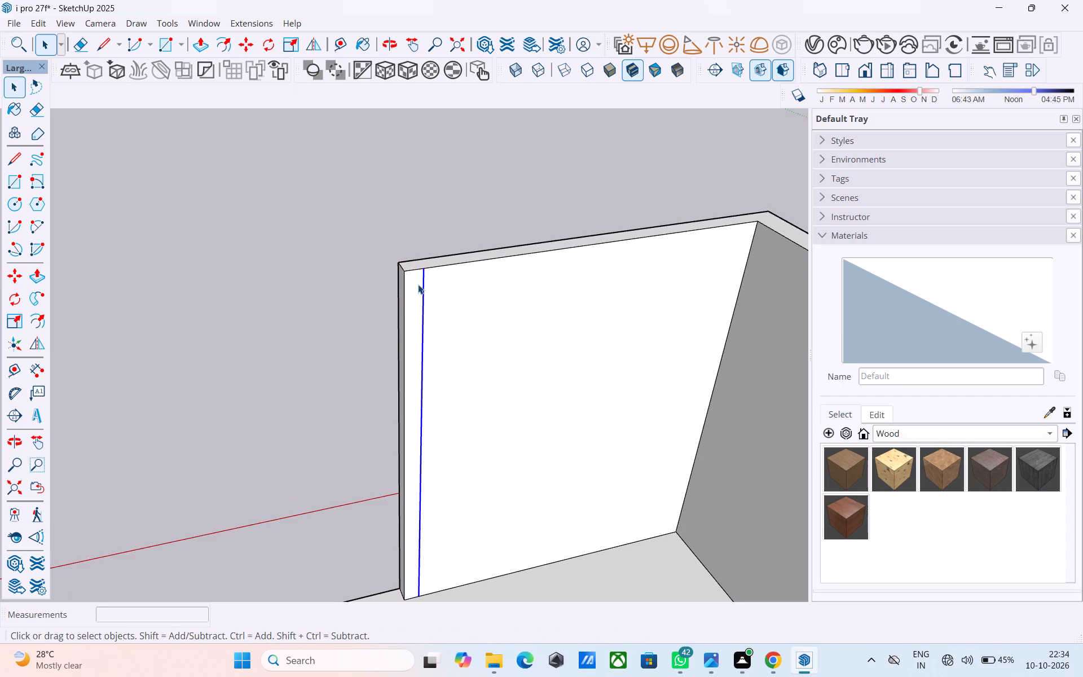
key(p)
click(418, 284)
scroll(461, 311, down, 12)
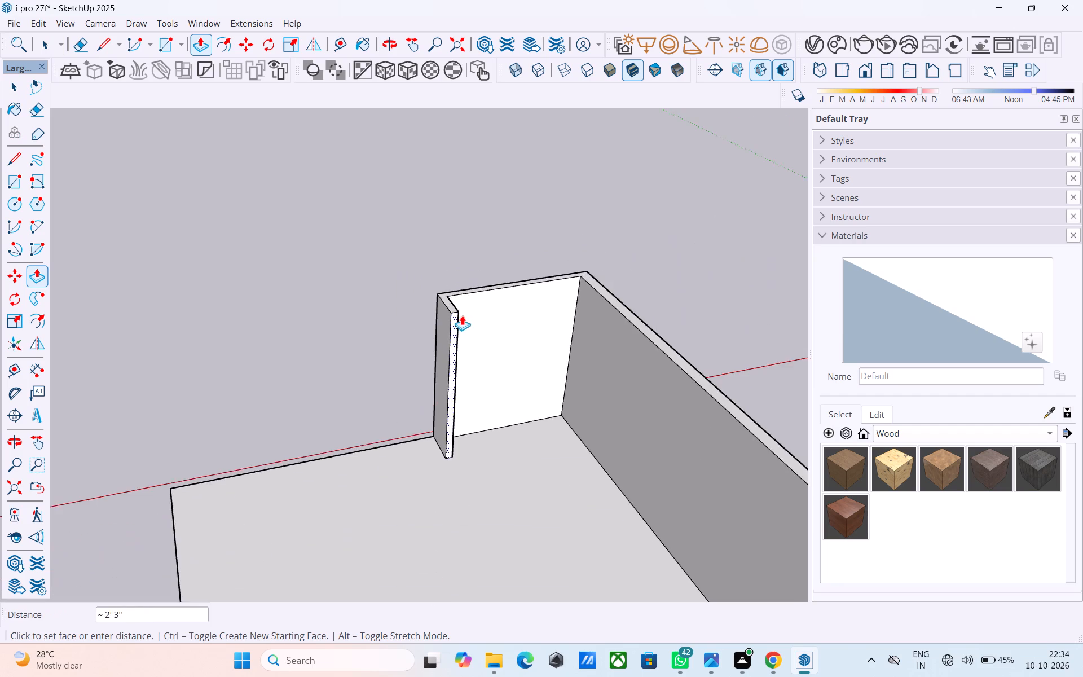
scroll(462, 315, down, 14)
scroll(557, 458, up, 4)
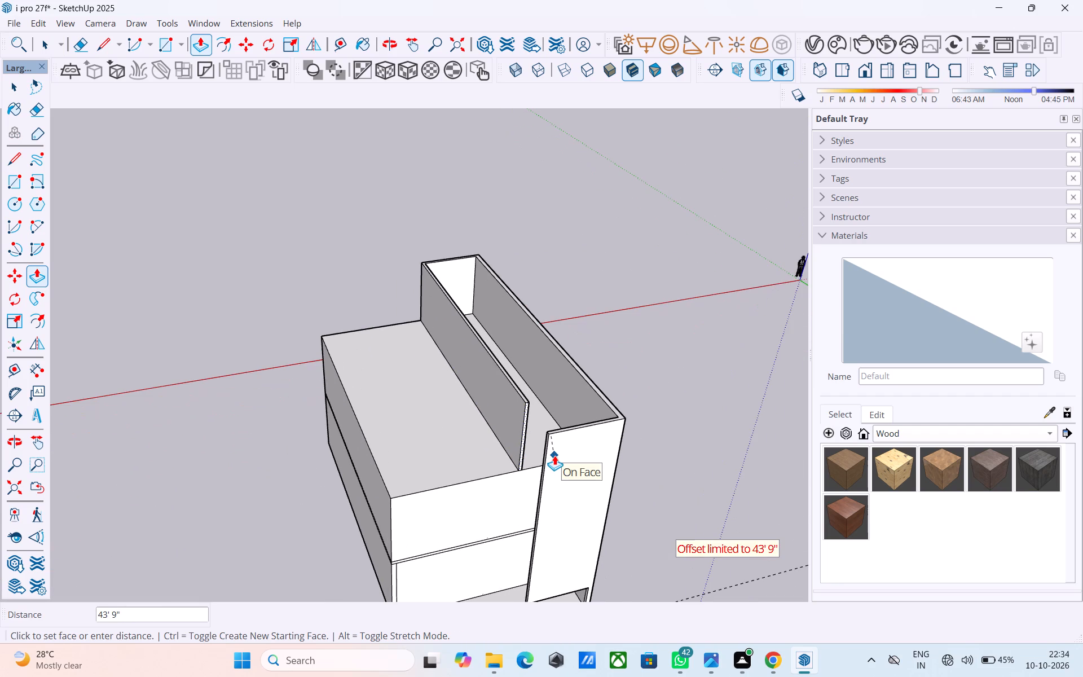
click(554, 455)
Offset the boundary of the large roof face beside the tall wall 6" inward.
middle_drag(444, 433, 741, 330)
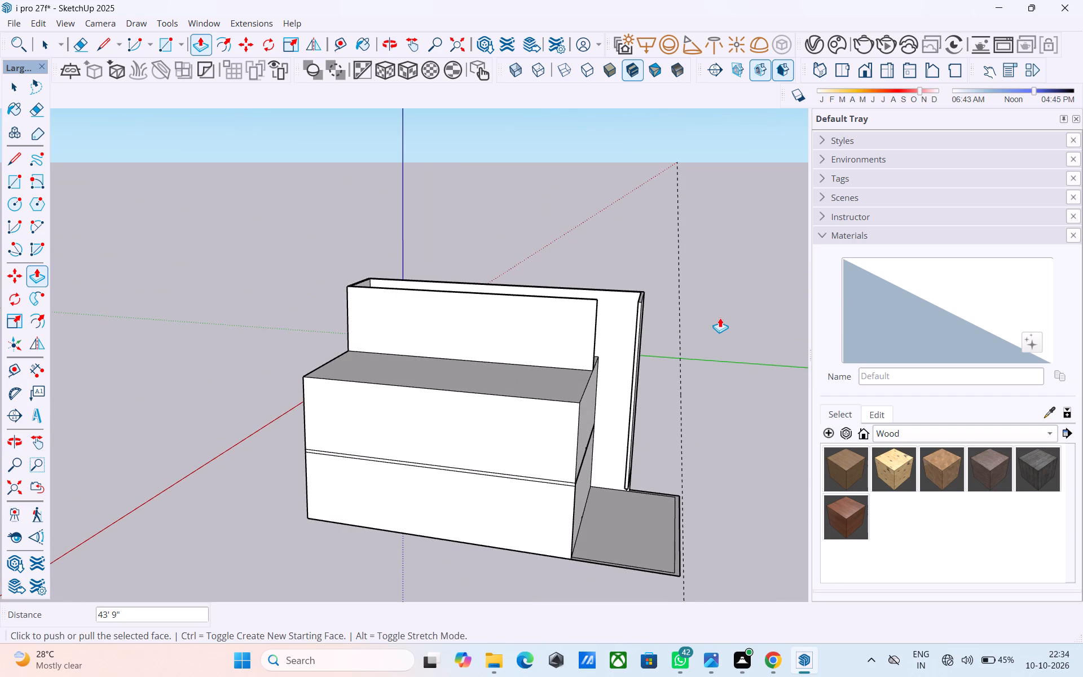
shift+middle_drag(569, 345, 676, 388)
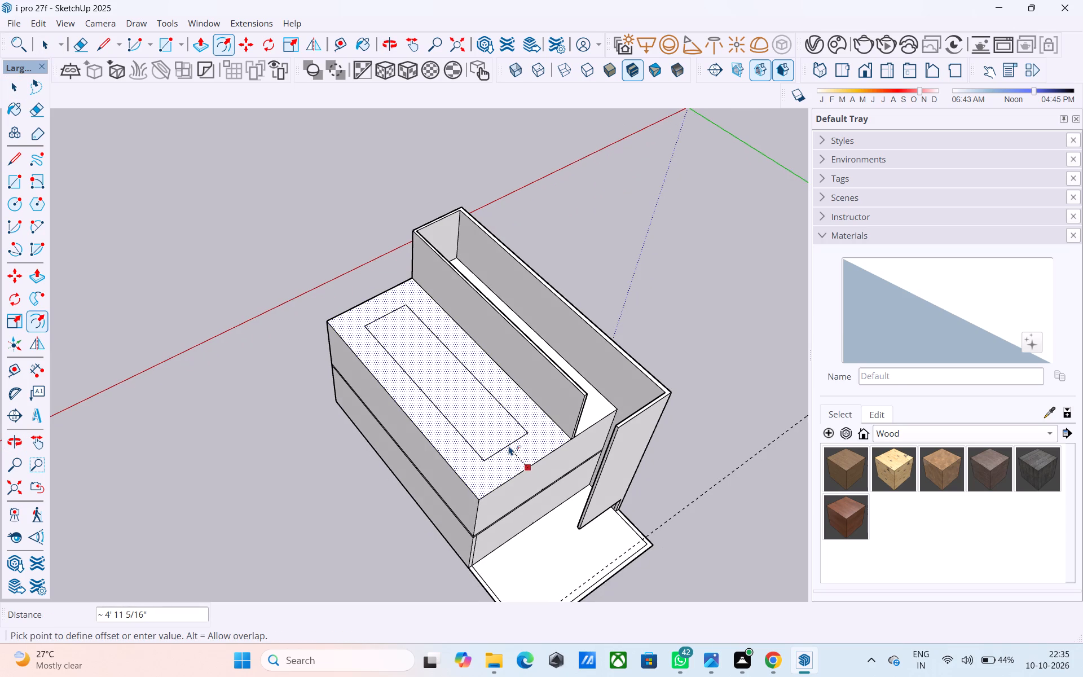
key(6)
key(shift+quotedbl)
key(Return)
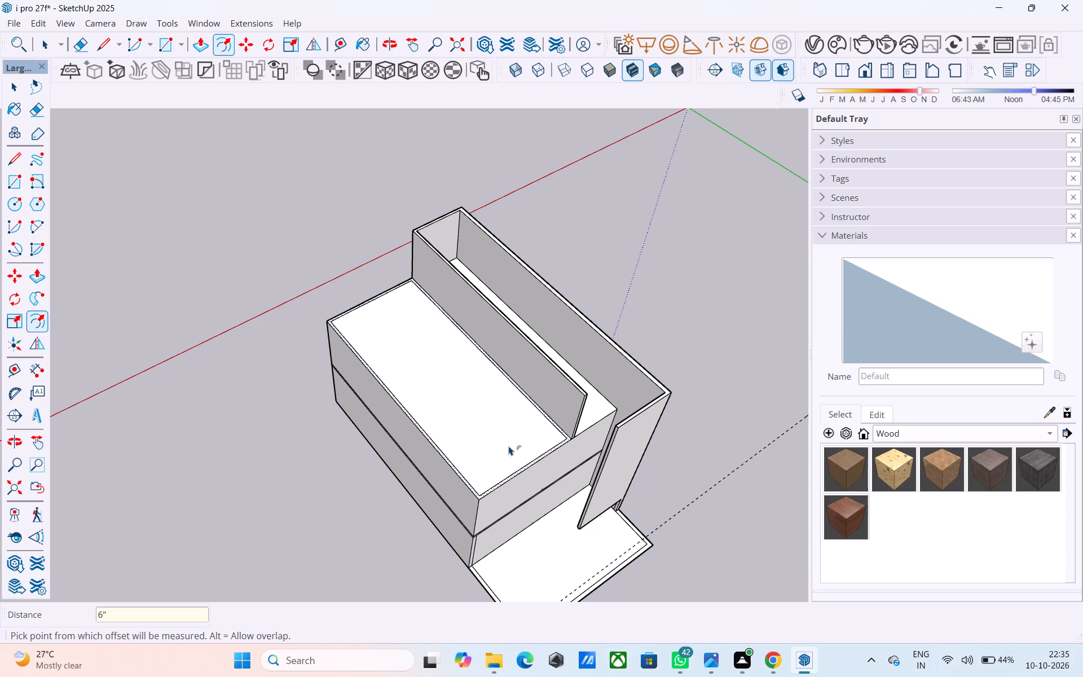
key(space)
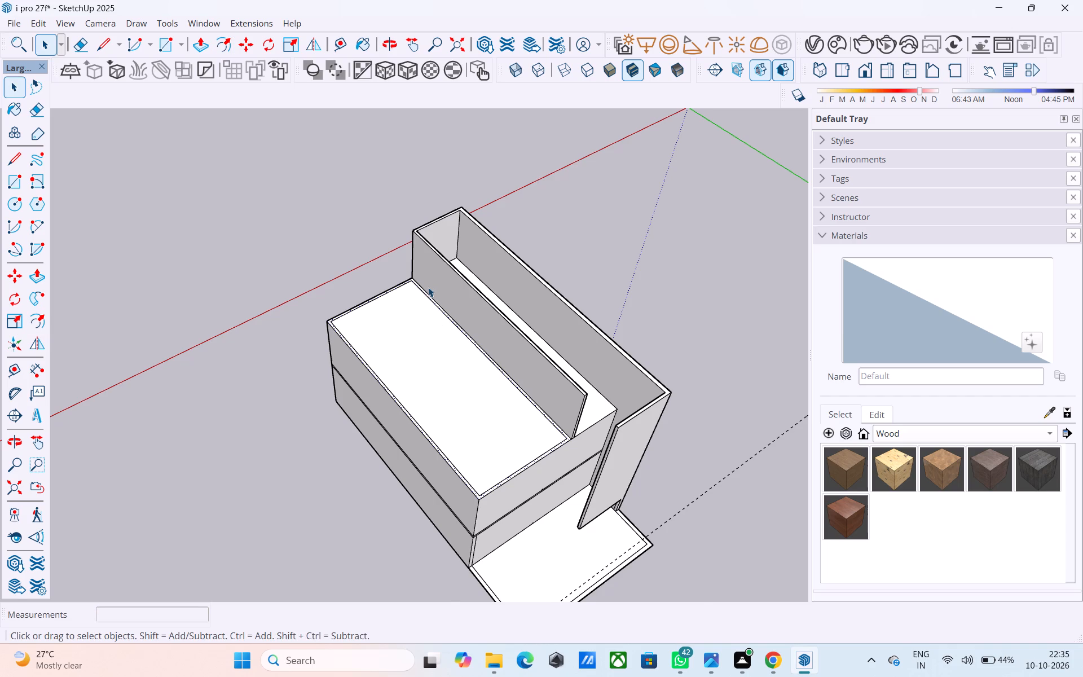
Draw 6" lines from the offset outline's two inner corners to the base of the tall wall, one at each end.
scroll(428, 287, up, 11)
key(l)
scroll(411, 284, up, 4)
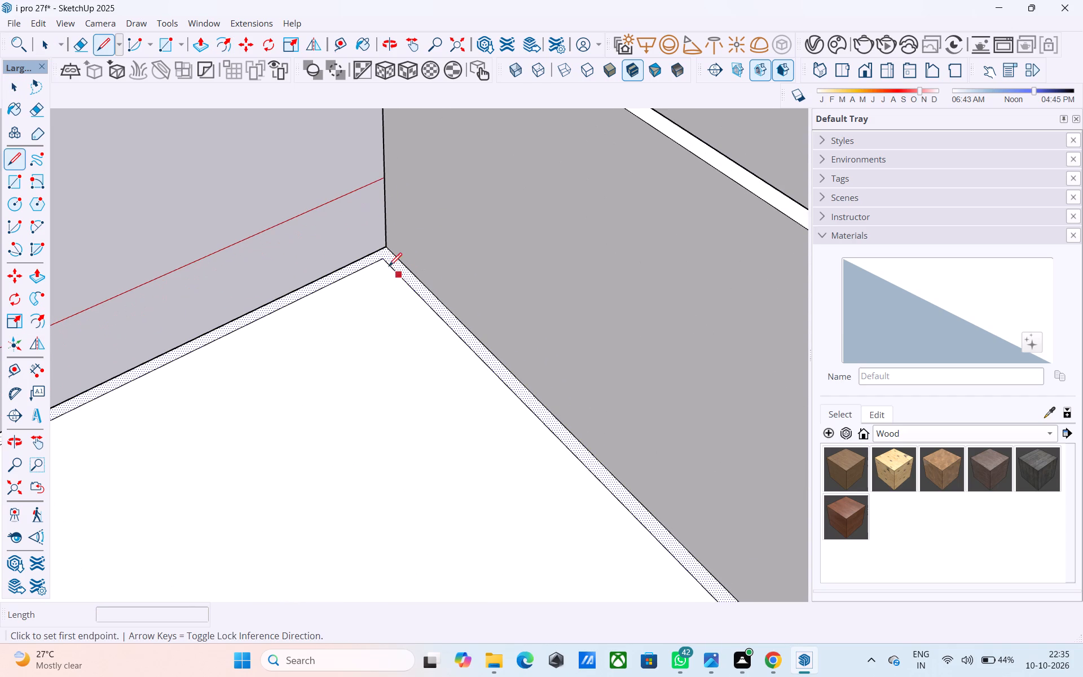
click(384, 265)
scroll(394, 258, up, 4)
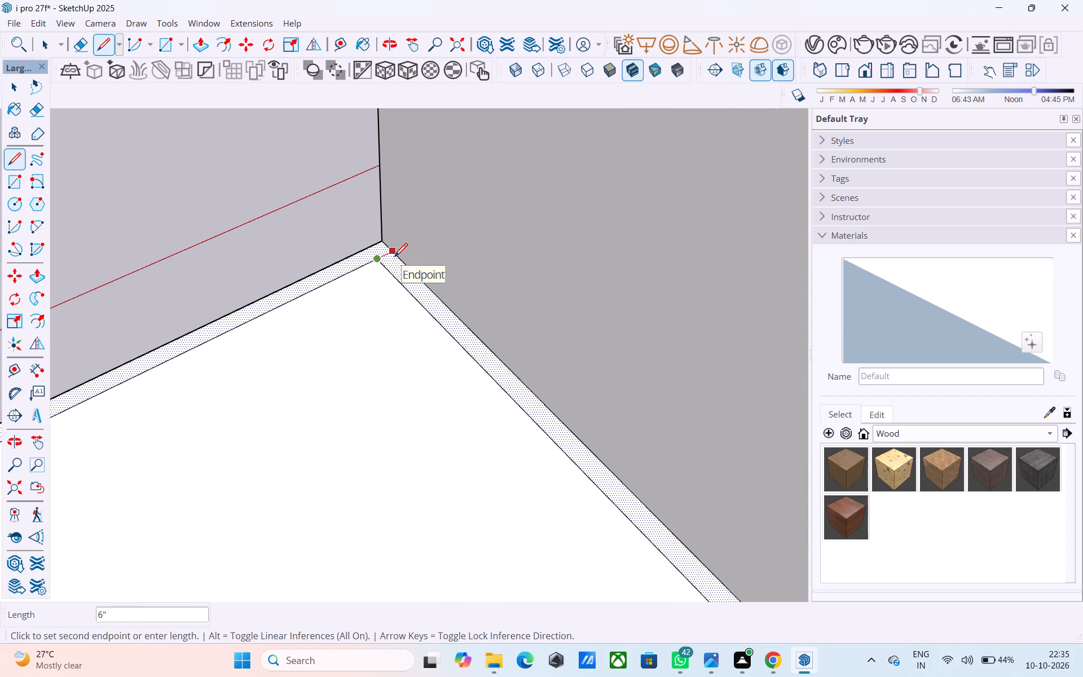
click(394, 258)
scroll(394, 258, down, 11)
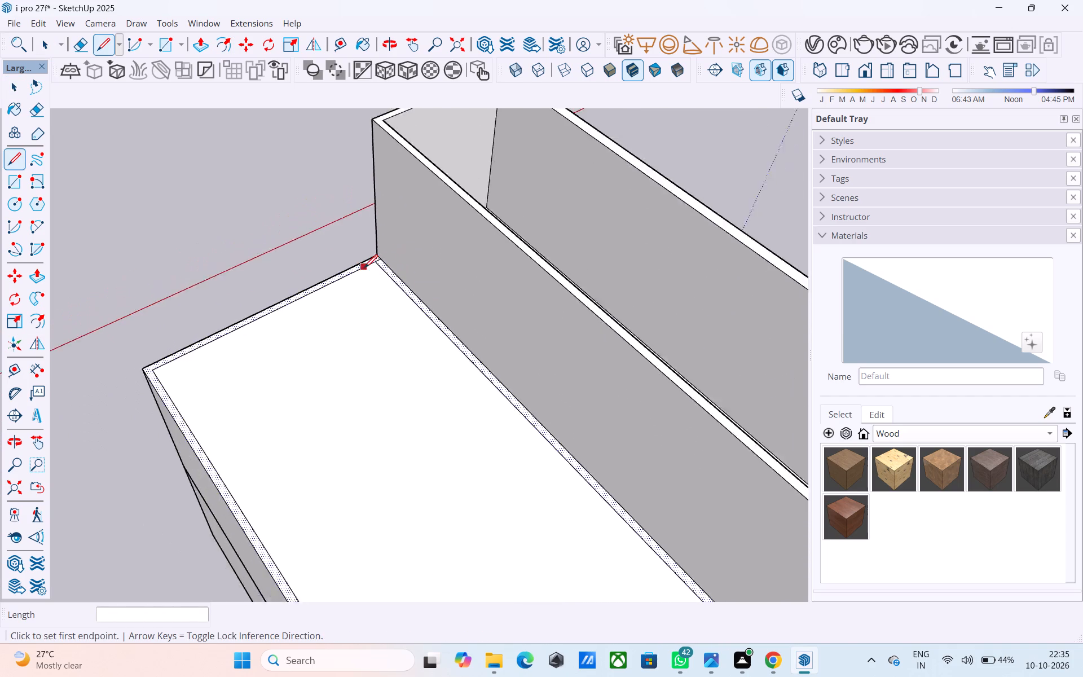
scroll(364, 269, down, 8)
scroll(588, 509, up, 17)
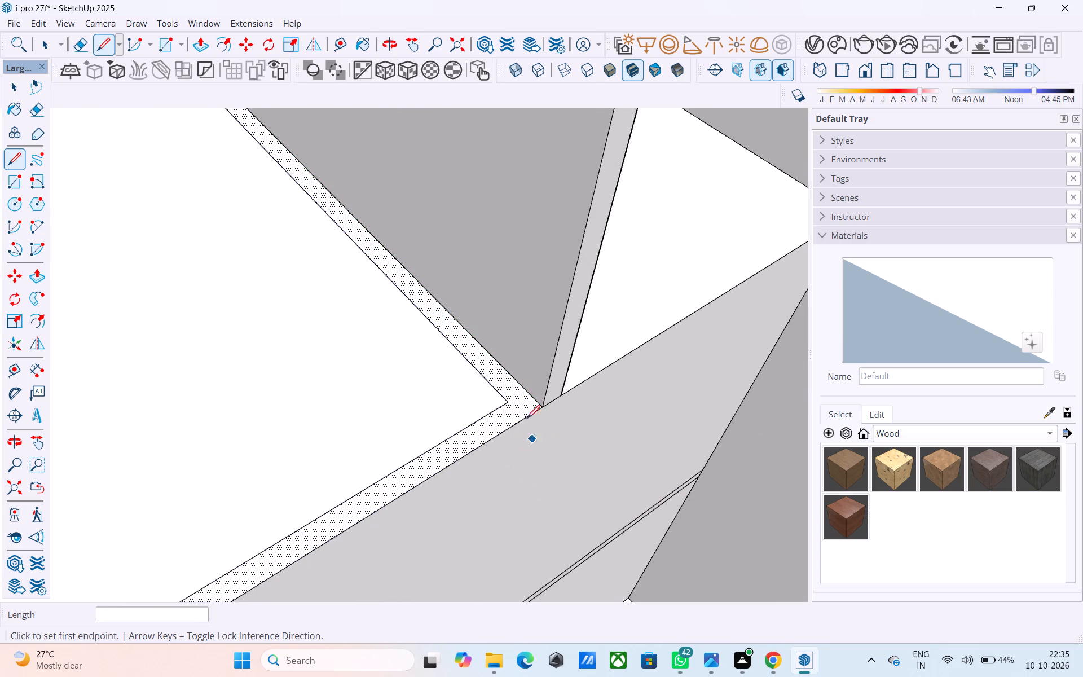
click(509, 399)
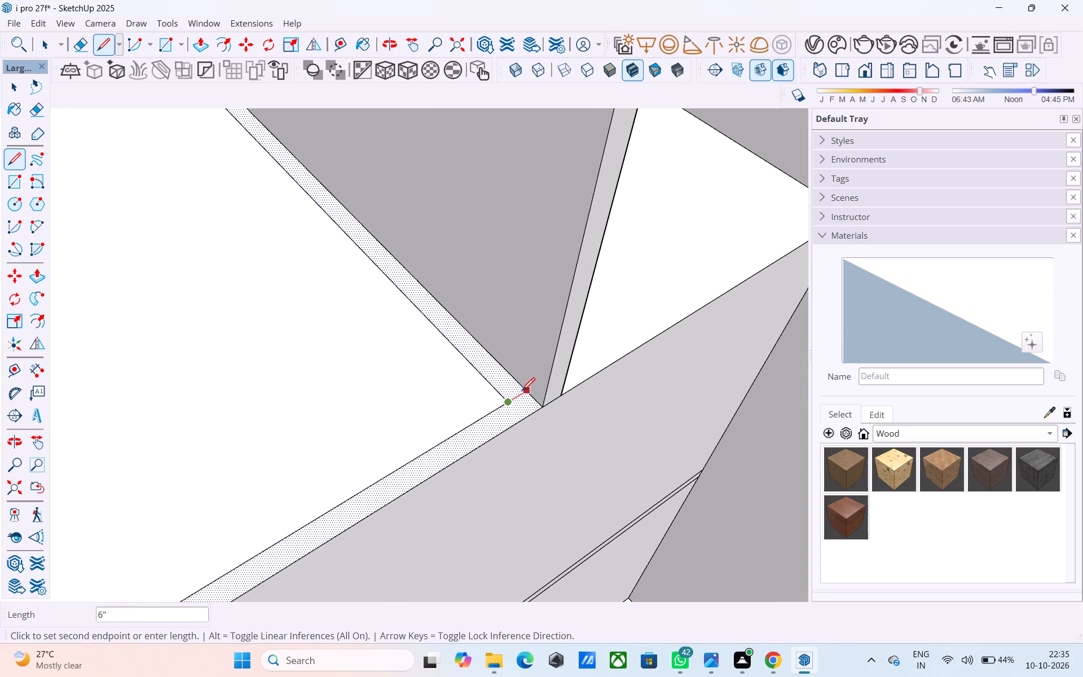
click(522, 392)
Erase the offset edge running along the base of the tall wall, leaving a three-sided border on the roof.
key(e)
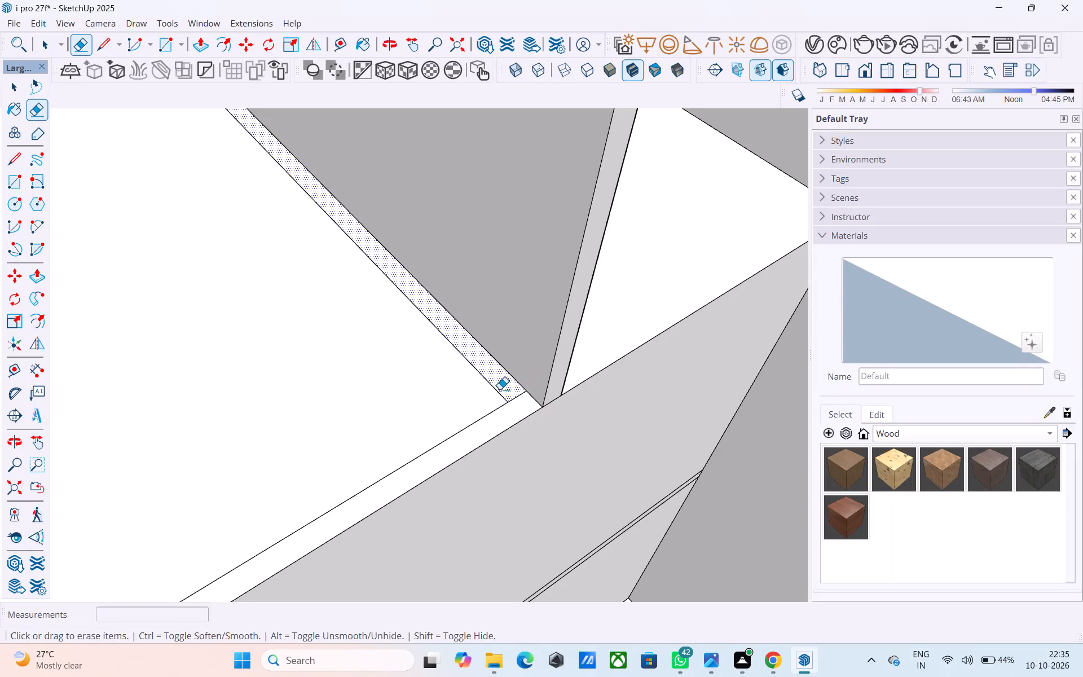
click(496, 389)
scroll(502, 403, down, 14)
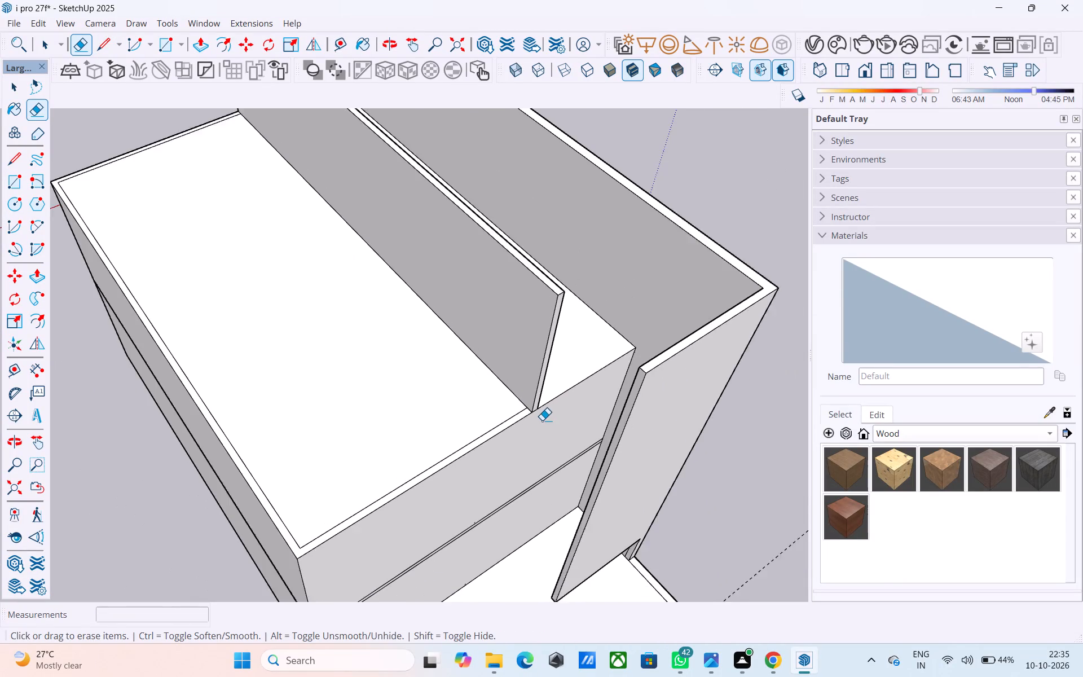
Push/Pull the three-sided 6" roof border up 3.5' to form a parapet.
key(space)
scroll(445, 445, up, 5)
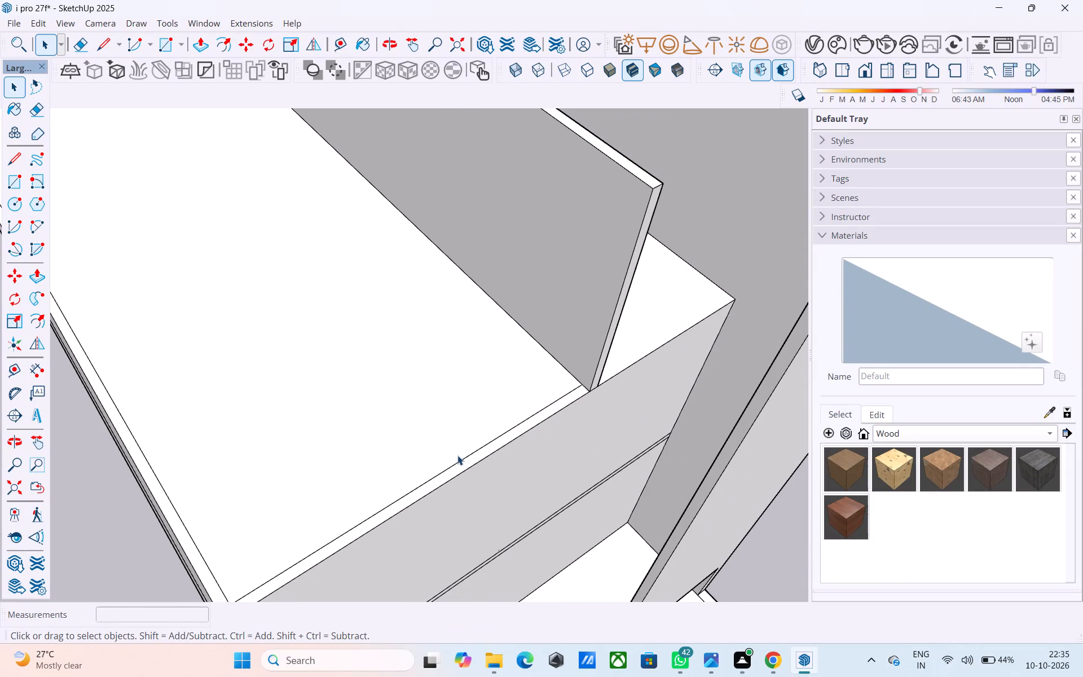
click(463, 466)
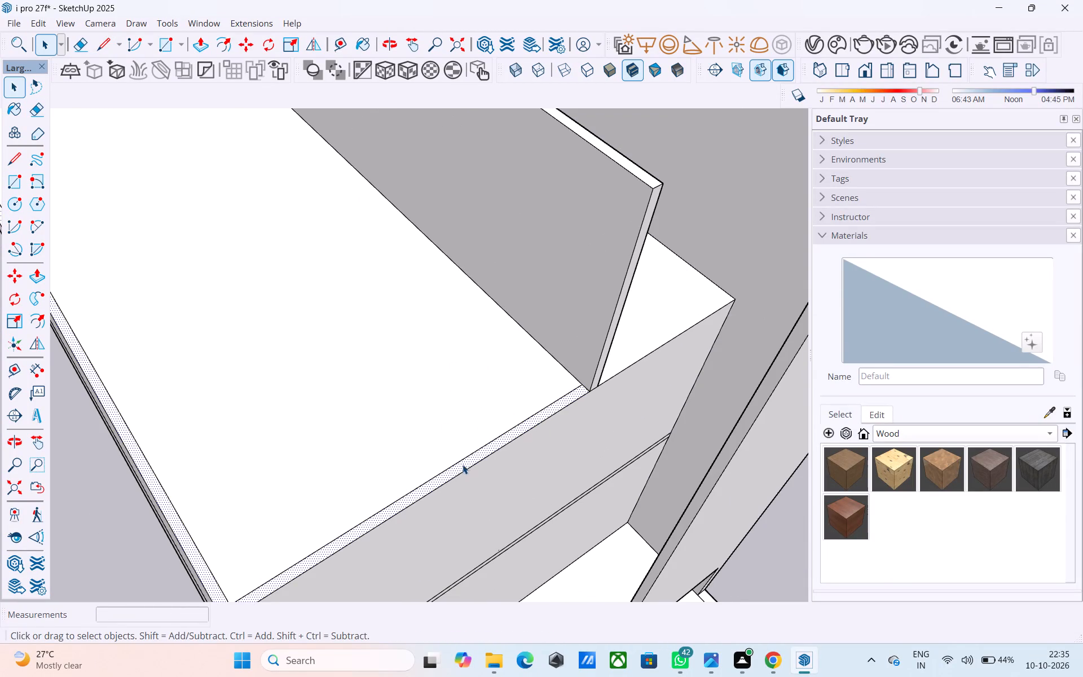
key(p)
click(463, 464)
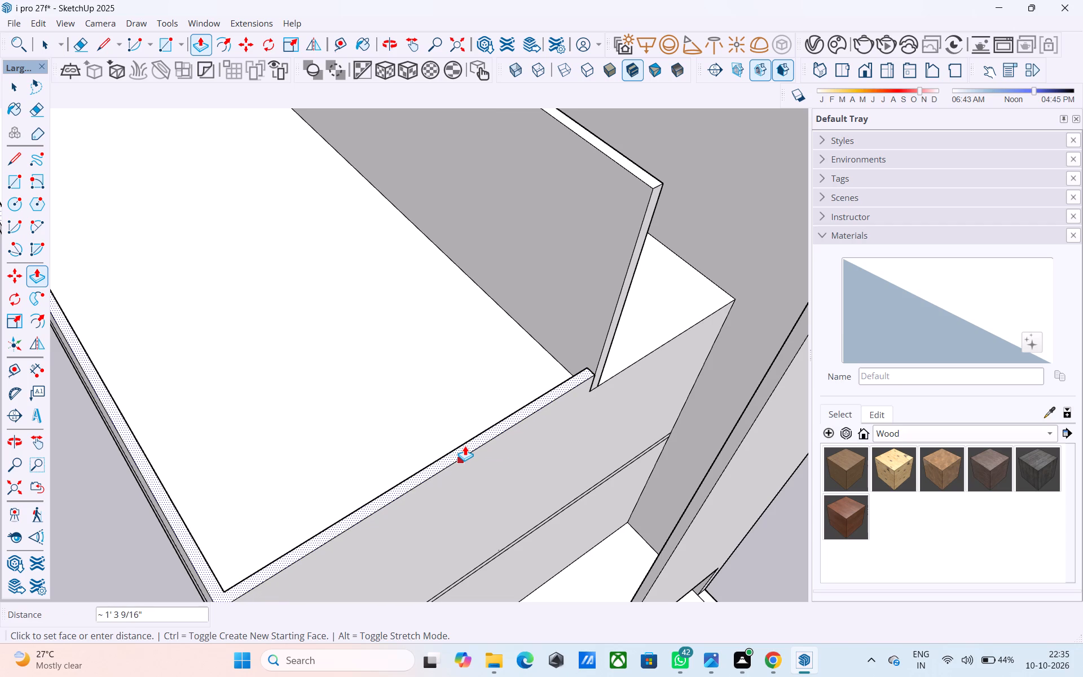
text(3.5)
key(apostrophe)
key(Return)
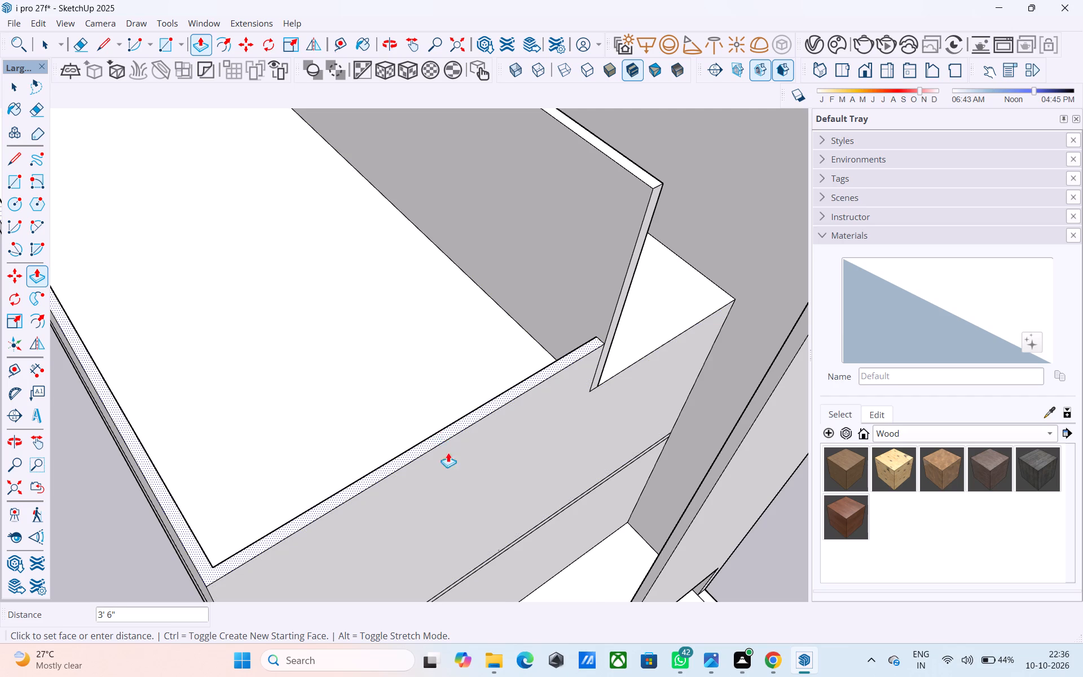
Copy the upper edge of the floor band on the long outer side wall 12' upward.
scroll(450, 456, down, 8)
middle_drag(458, 471, 600, 345)
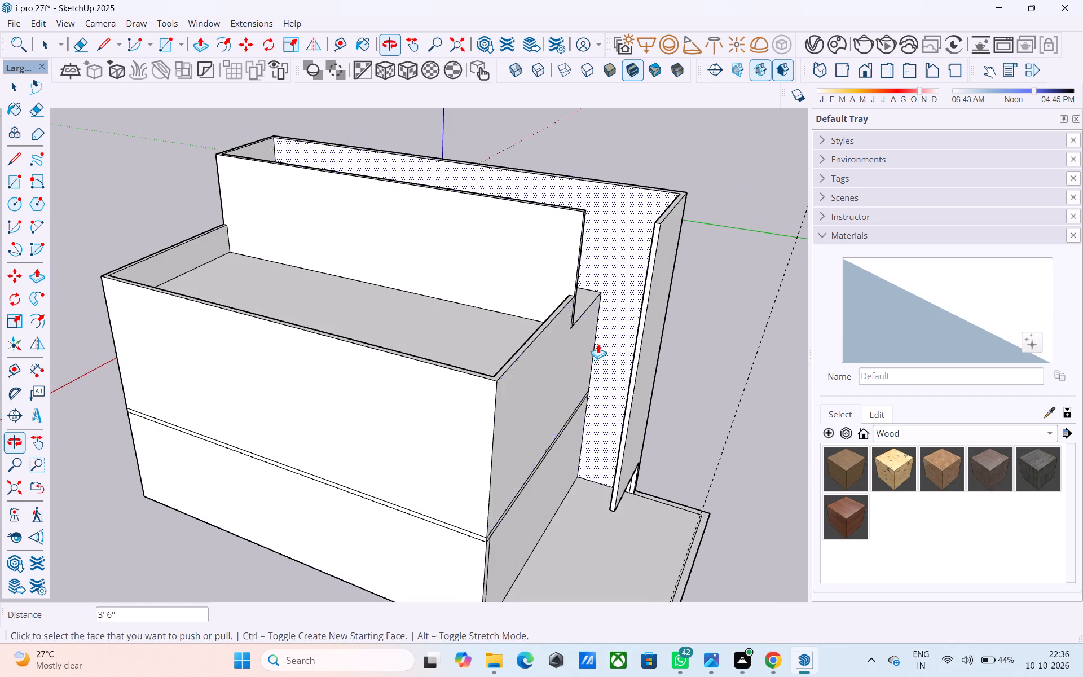
key(space)
scroll(442, 528, up, 5)
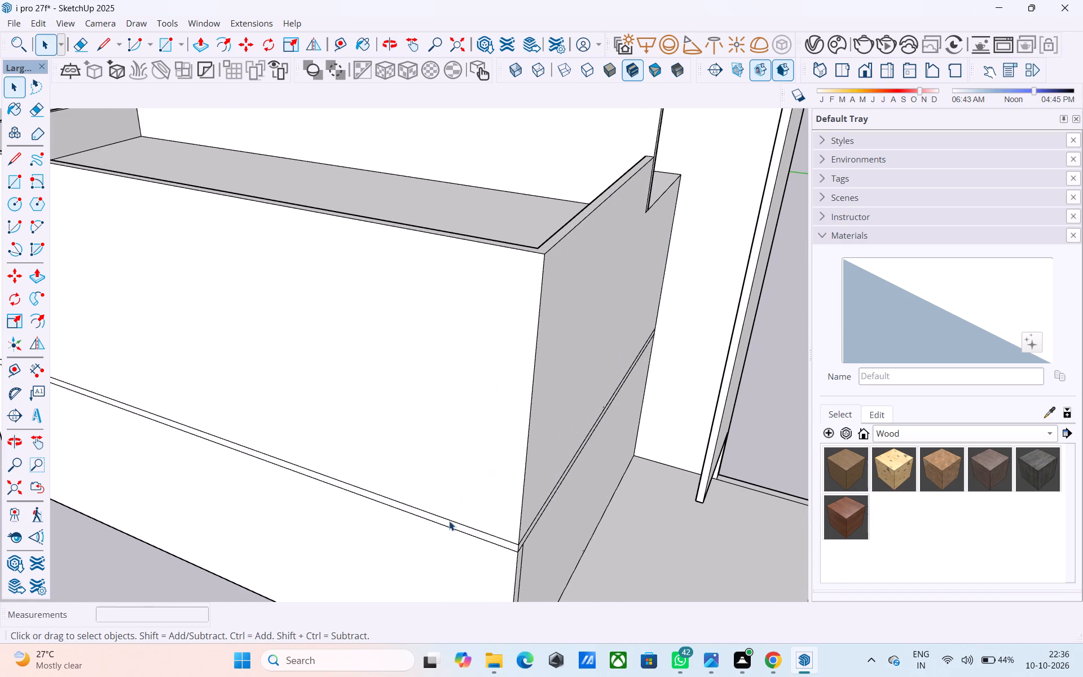
click(449, 521)
key(m)
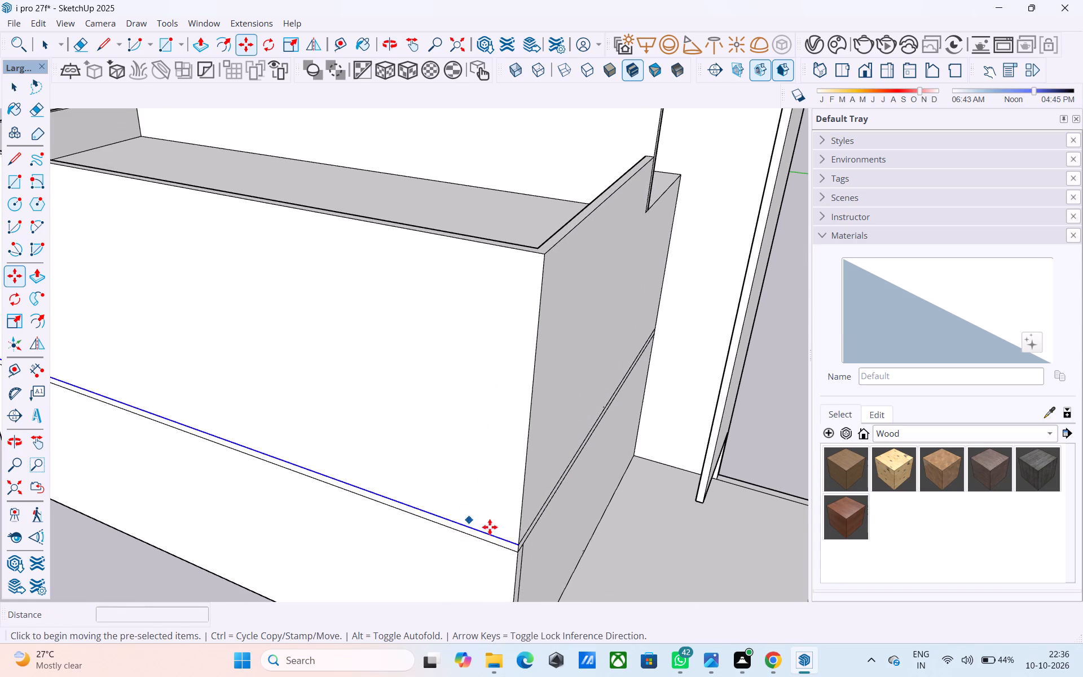
middle_drag(546, 555, 516, 511)
scroll(468, 496, up, 3)
click(480, 490)
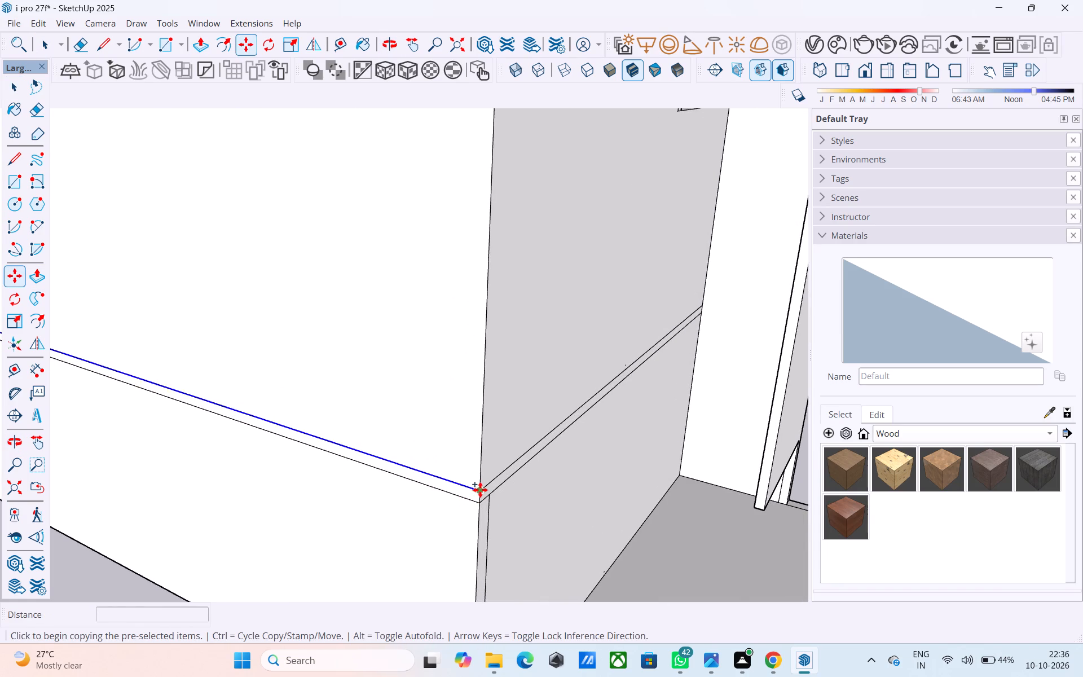
text(12')
key(Return)
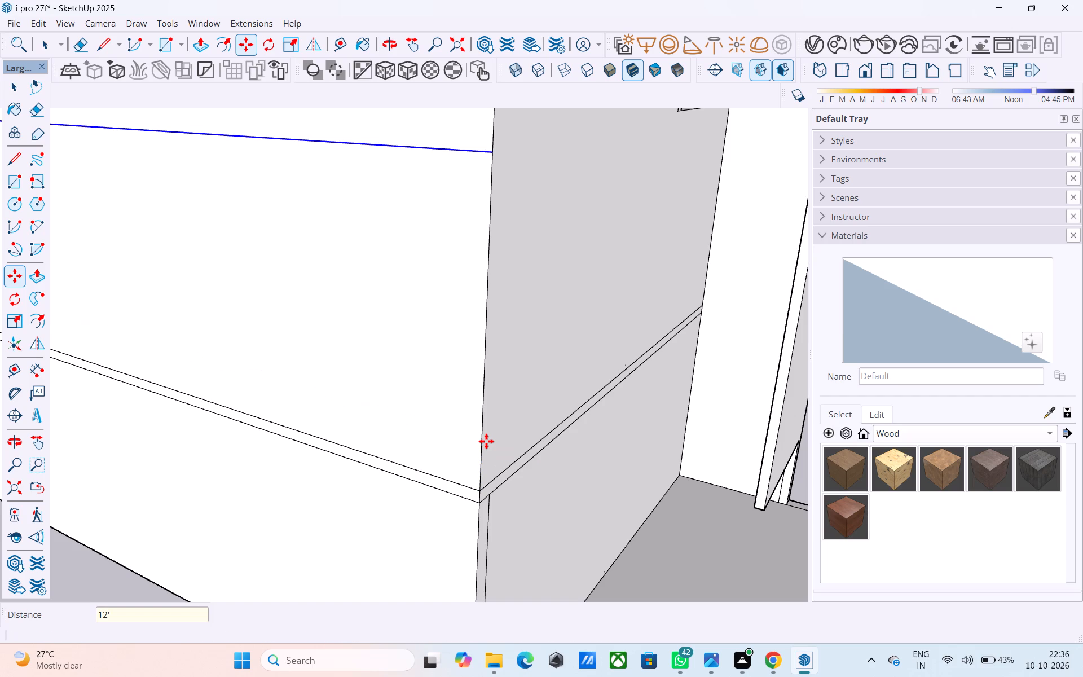
Copy both segments of the floor band's upper edge on the adjoining end wall 12' up, meeting the side wall's new line.
key(space)
click(516, 460)
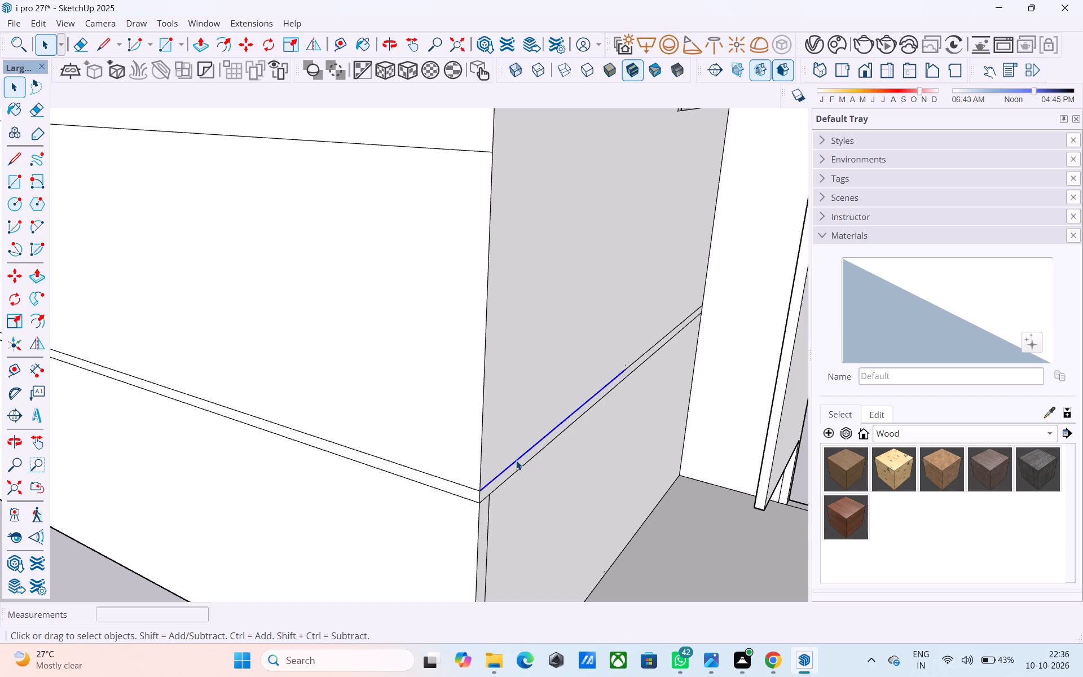
shift+scroll(653, 368, up, 2)
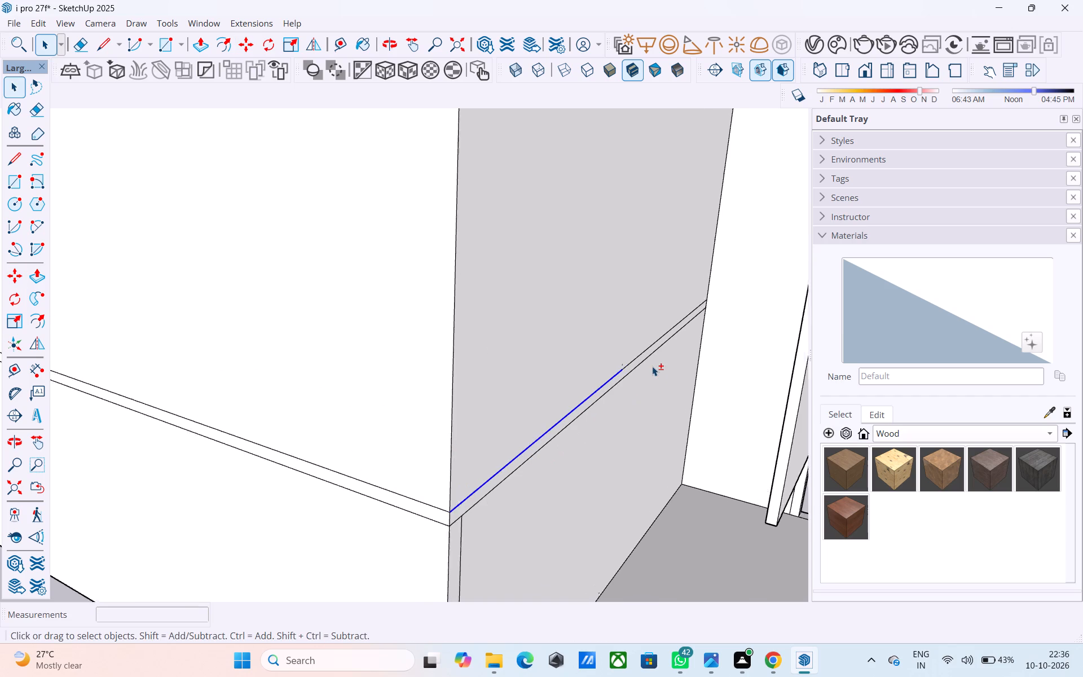
shift+scroll(652, 366, up, 2)
shift+click(640, 344)
scroll(648, 359, down, 2)
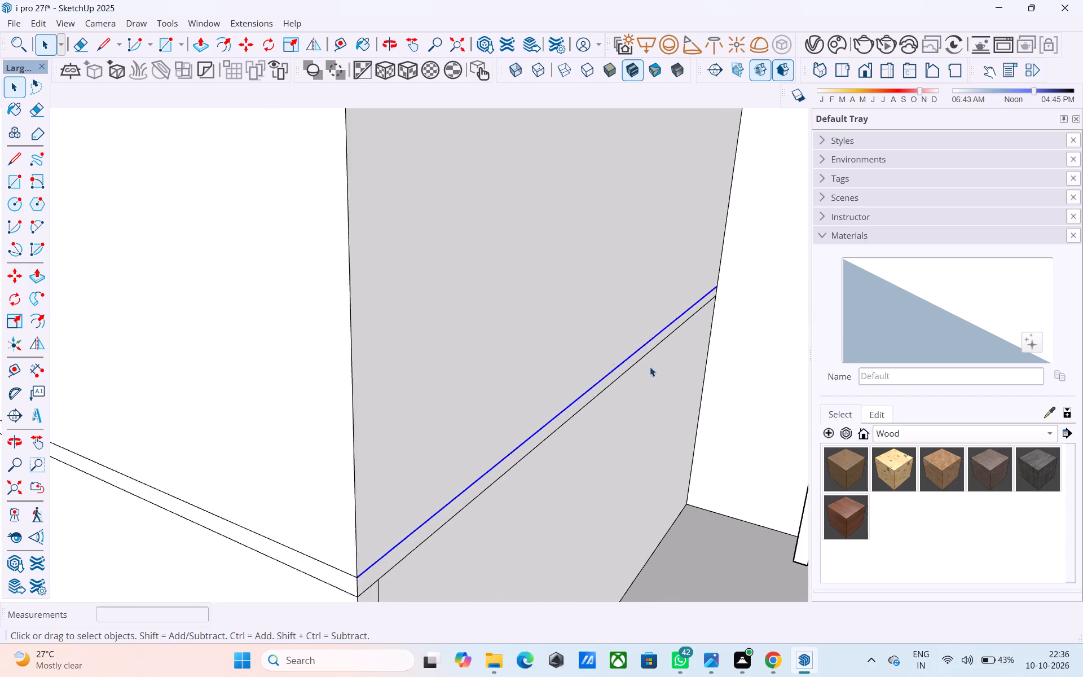
scroll(650, 367, down, 4)
key(m)
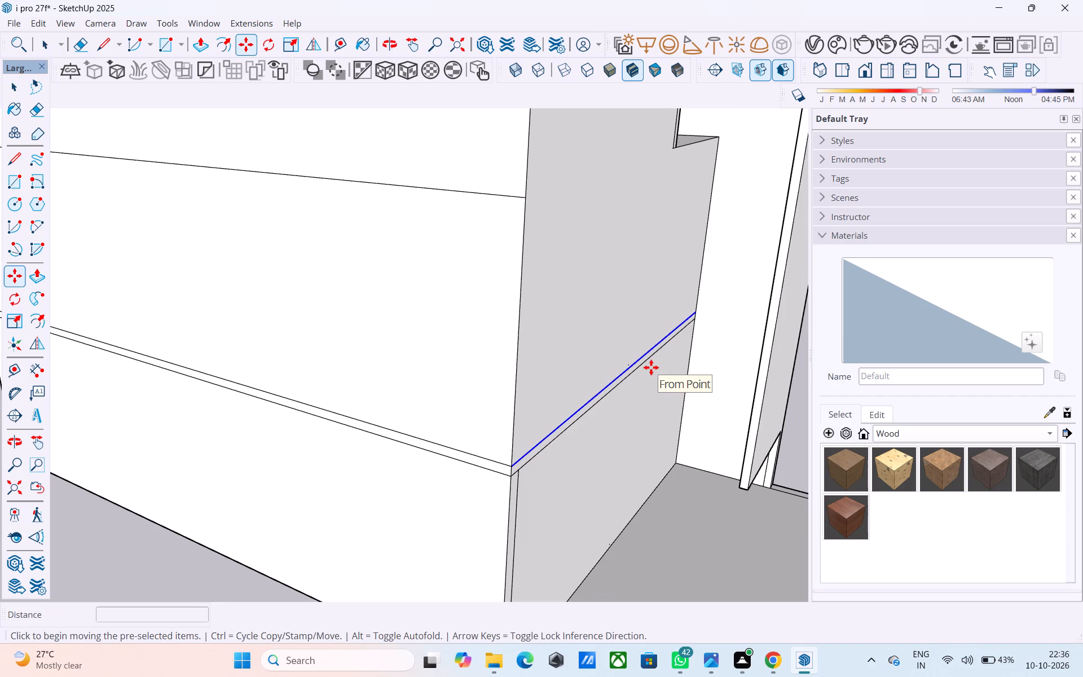
click(510, 465)
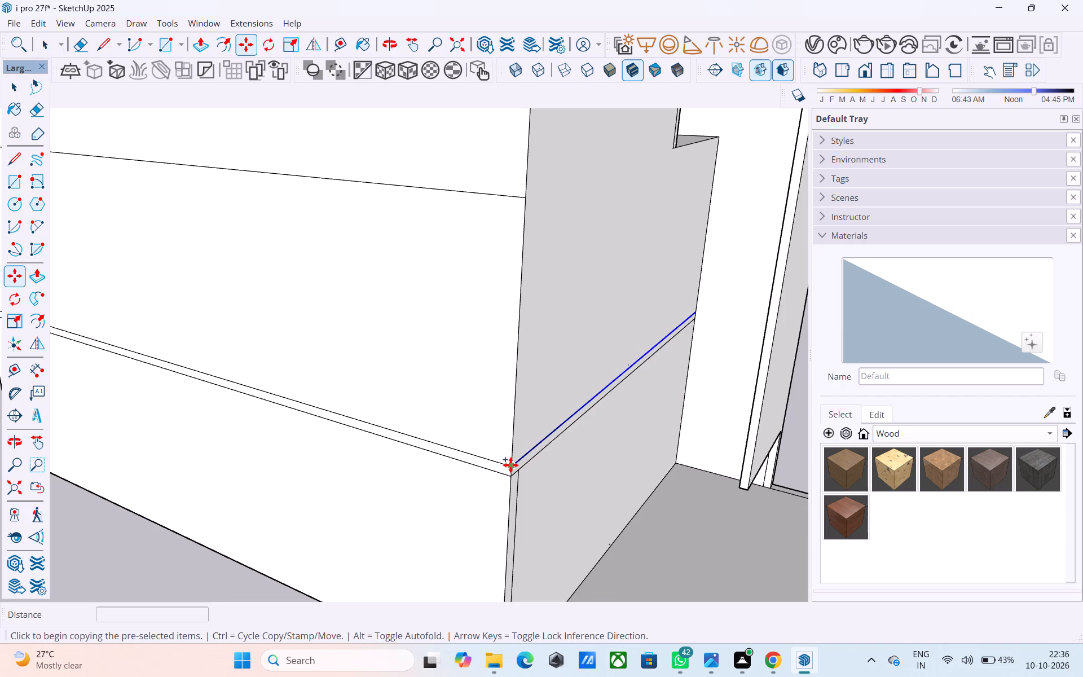
click(531, 200)
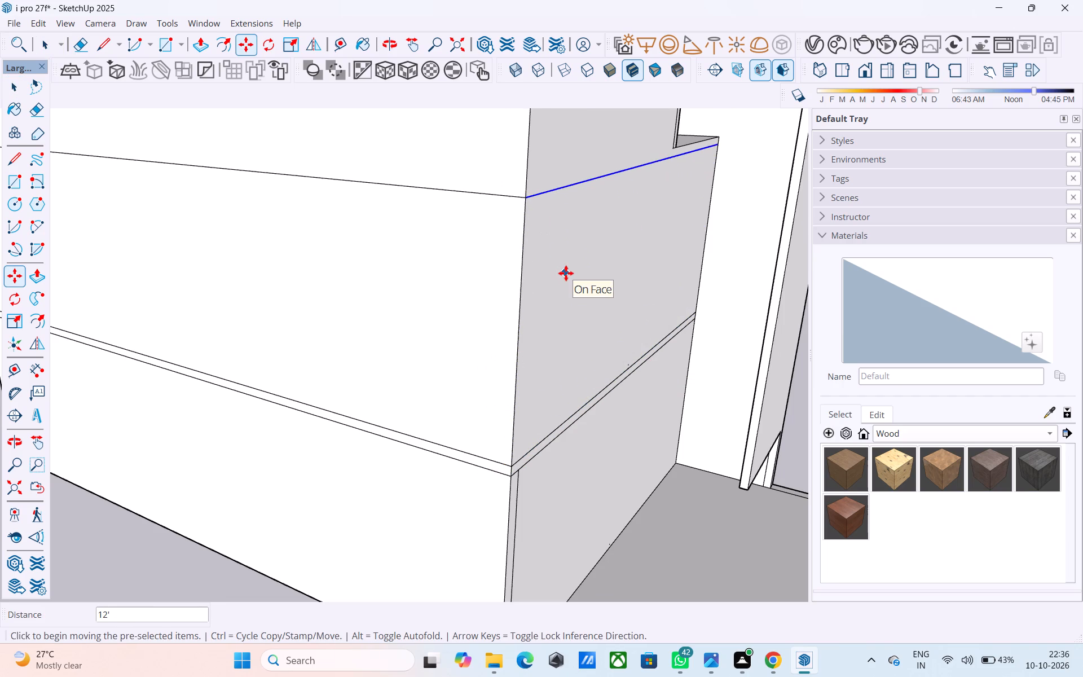
Copy the new horizontal line on the end wall 6" upward to outline a roof-level band.
click(527, 203)
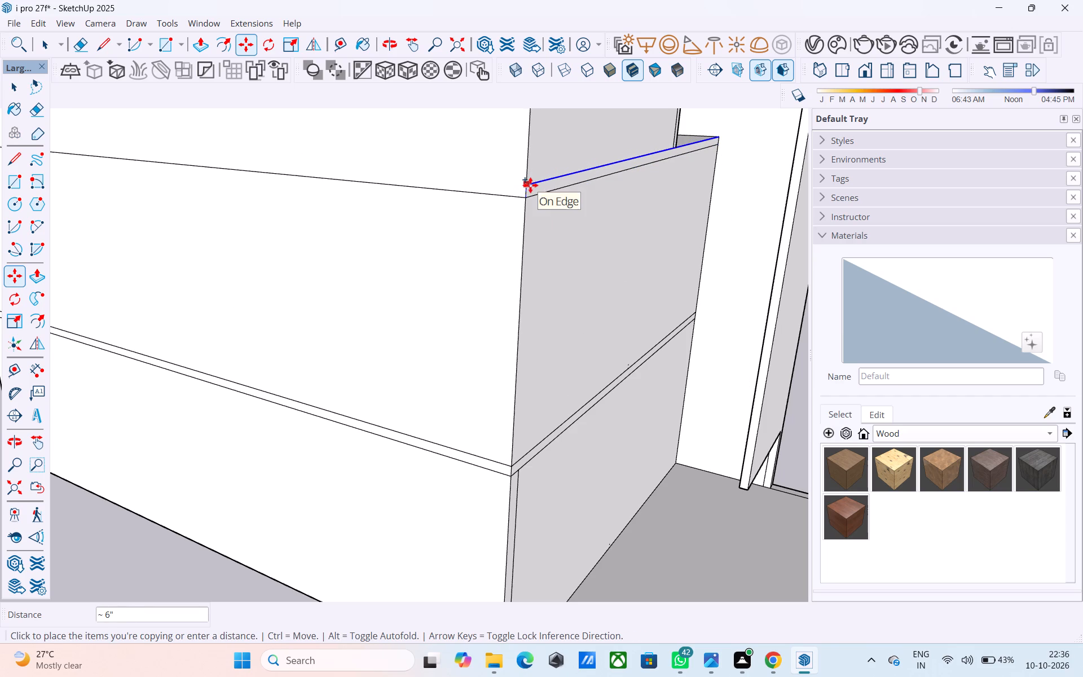
middle_drag(530, 186, 367, 191)
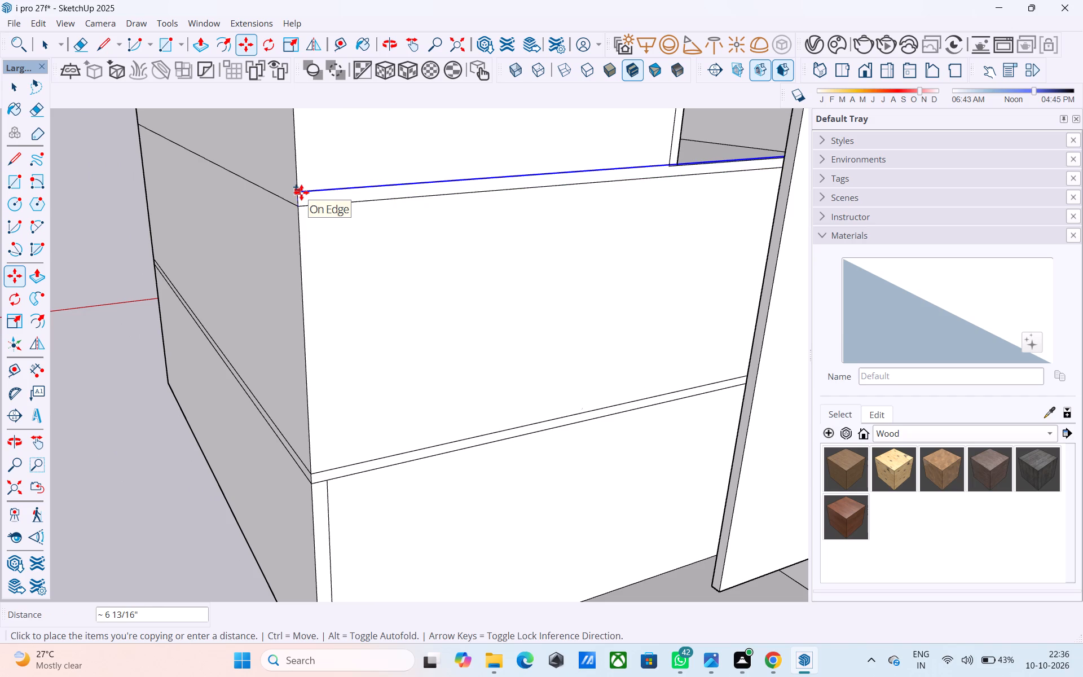
scroll(301, 196, up, 4)
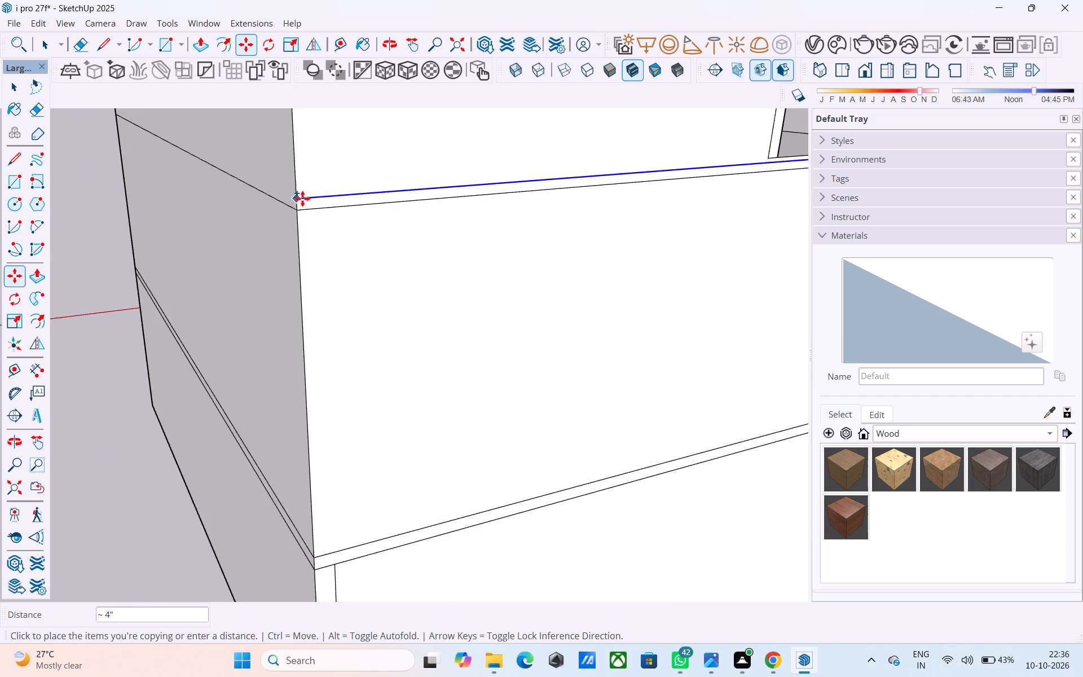
scroll(302, 199, up, 3)
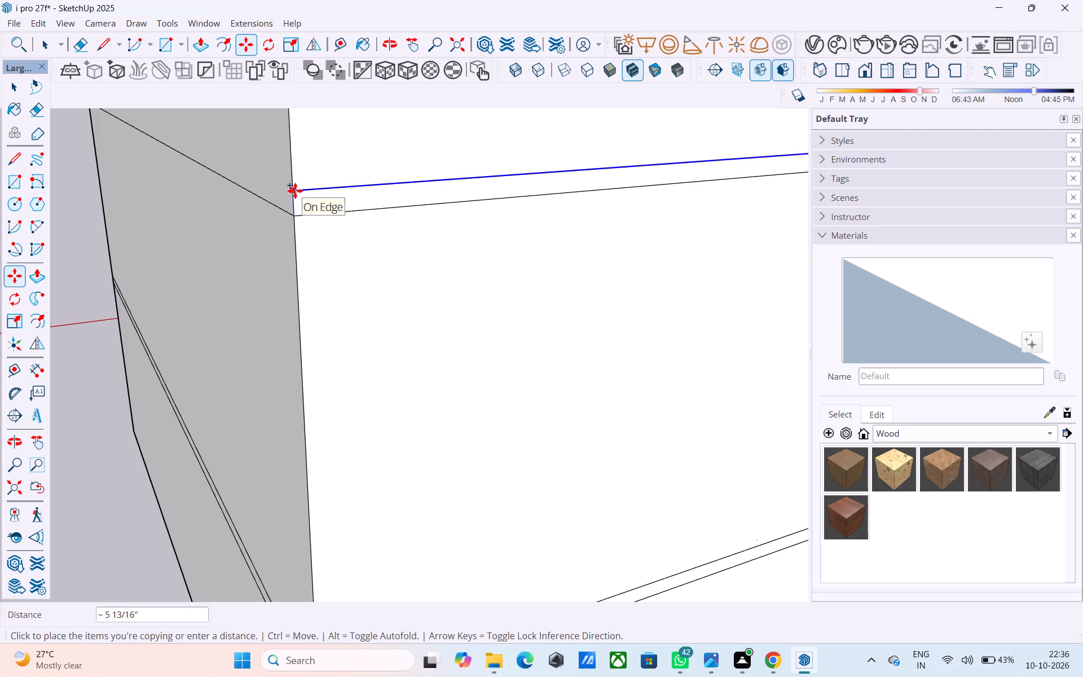
key(6)
key(shift+quotedbl)
key(Return)
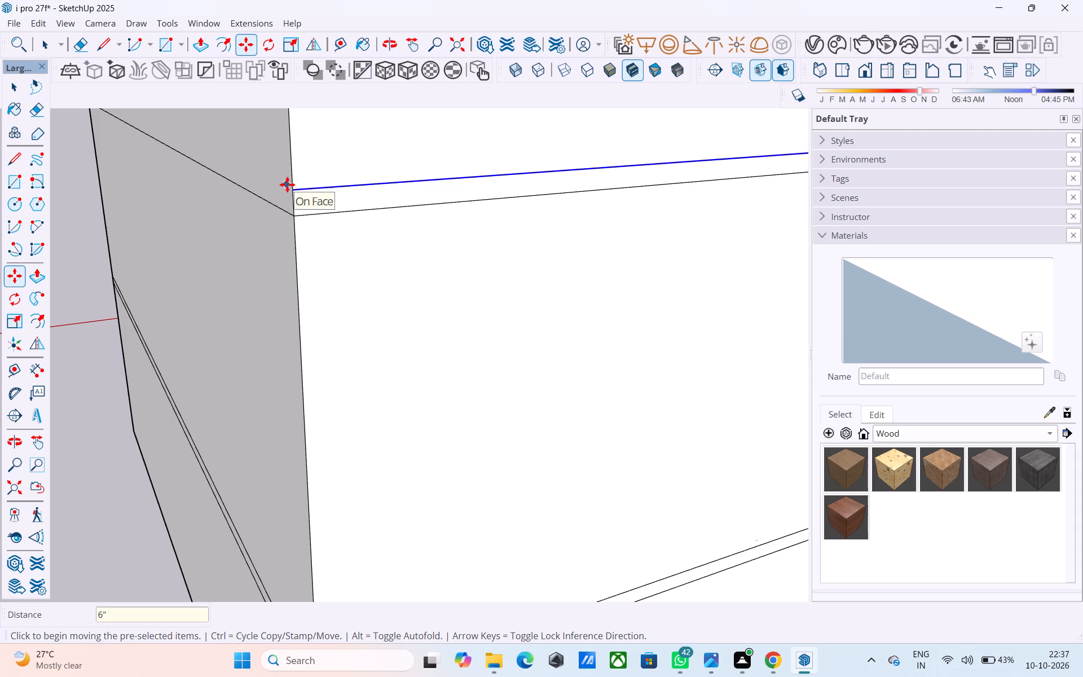
Copy the upper horizontal line on the long outer side wall 6" up, meeting the end wall's band edge at the corner.
scroll(227, 401, down, 7)
middle_drag(232, 391, 331, 394)
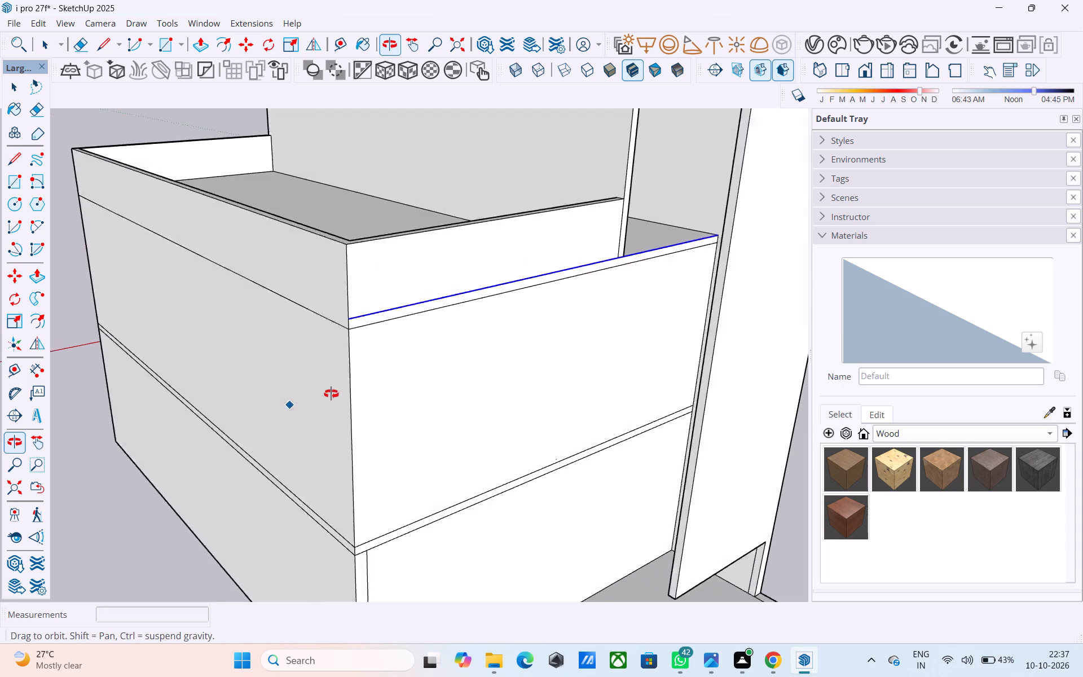
middle_drag(331, 394, 463, 401)
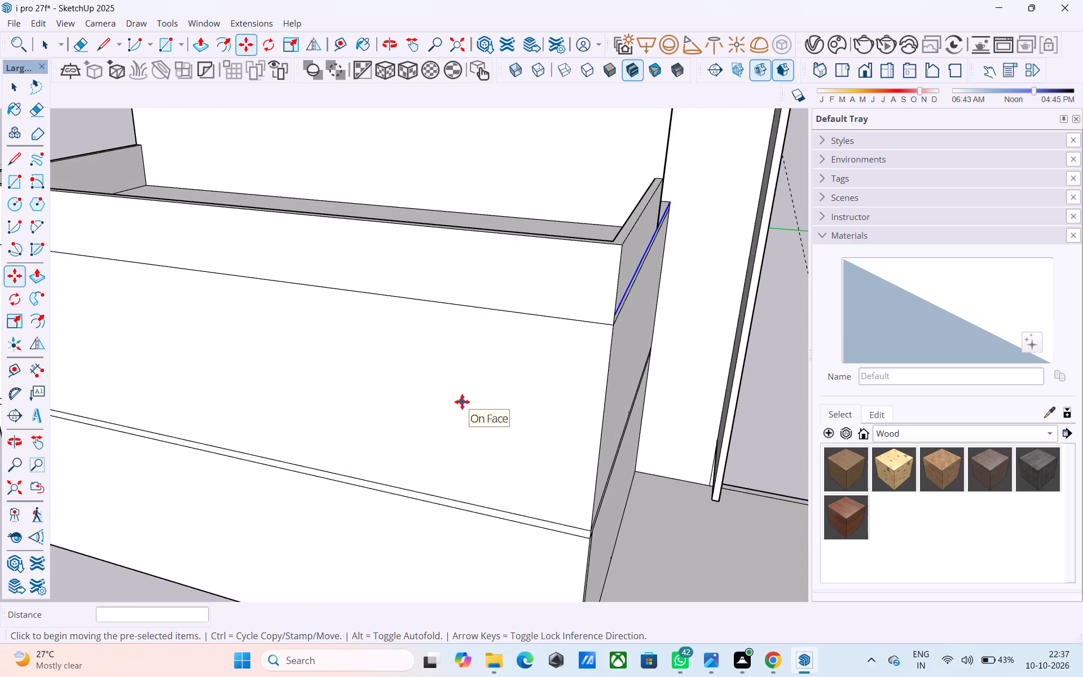
key(space)
scroll(465, 401, down, 2)
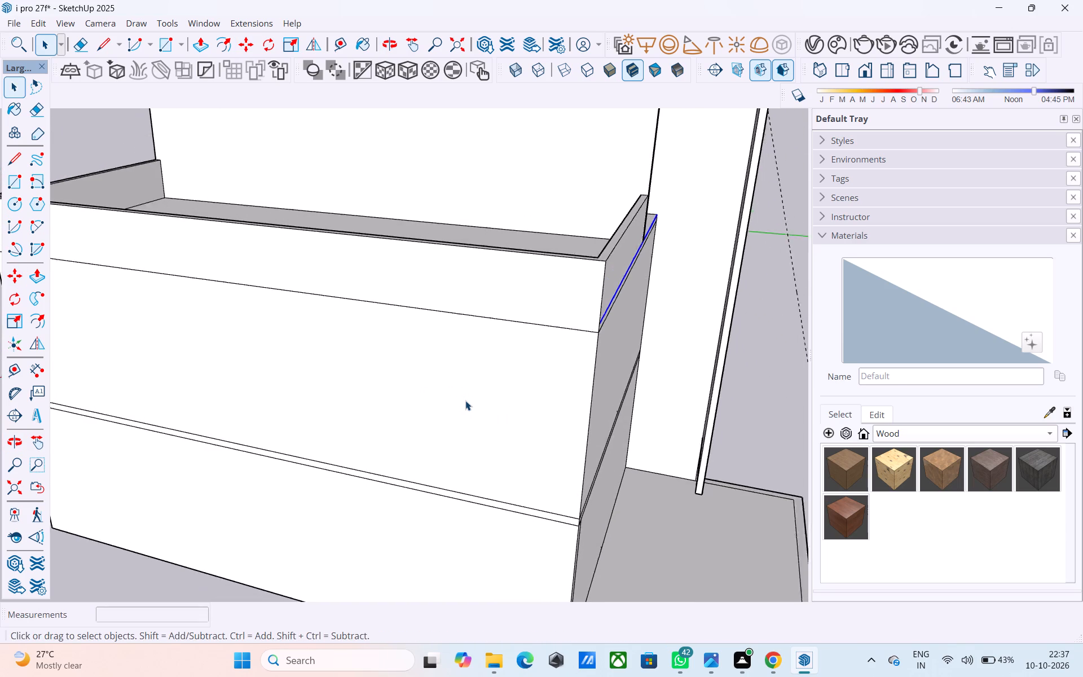
scroll(465, 401, down, 1)
scroll(465, 399, up, 4)
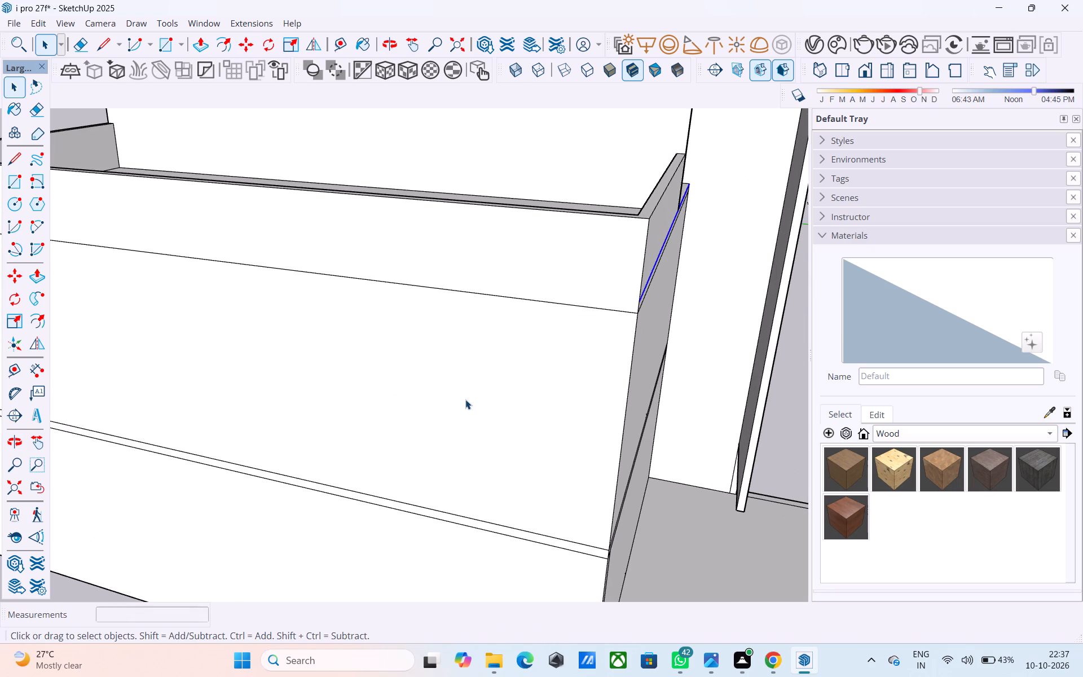
click(601, 307)
key(m)
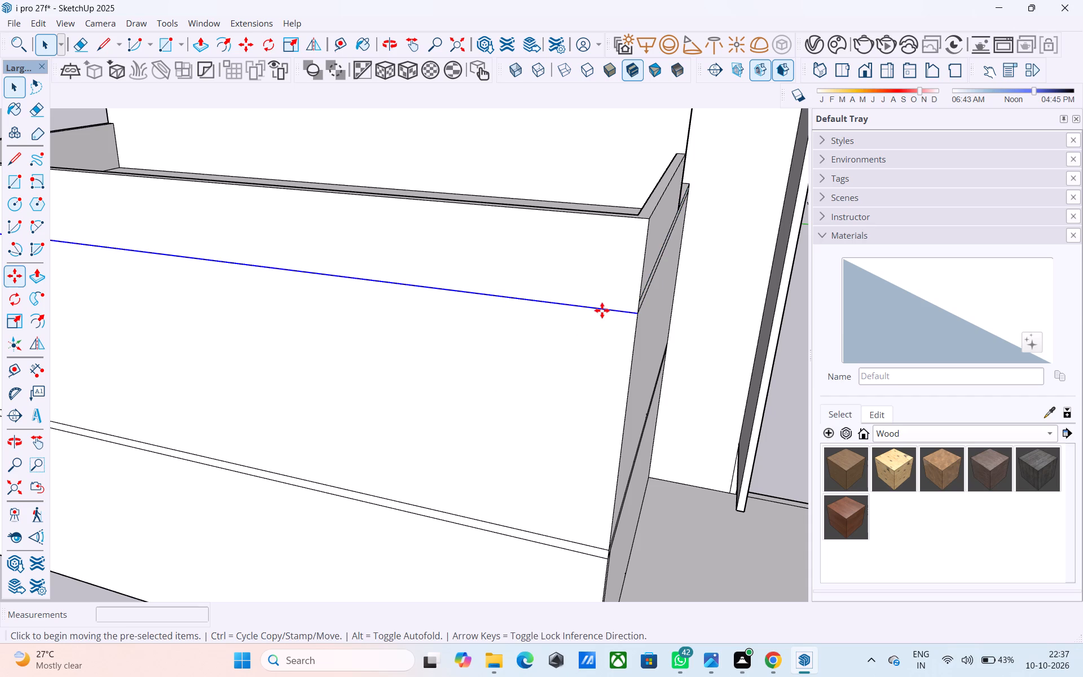
middle_drag(618, 329, 578, 328)
scroll(578, 329, up, 7)
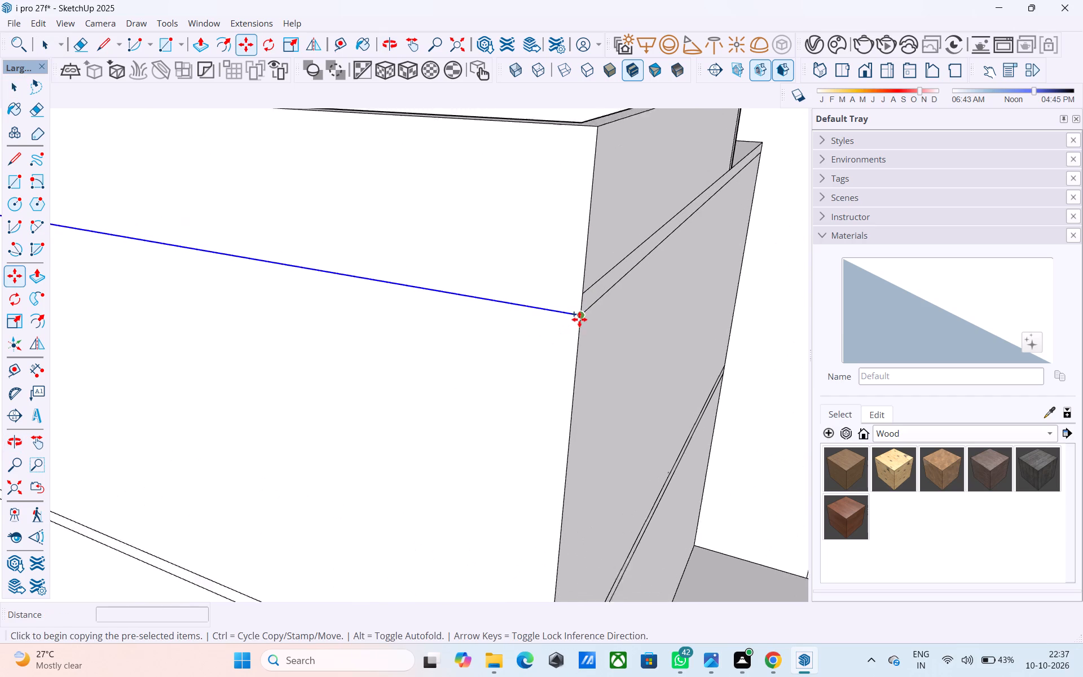
click(582, 316)
click(580, 288)
scroll(589, 328, down, 5)
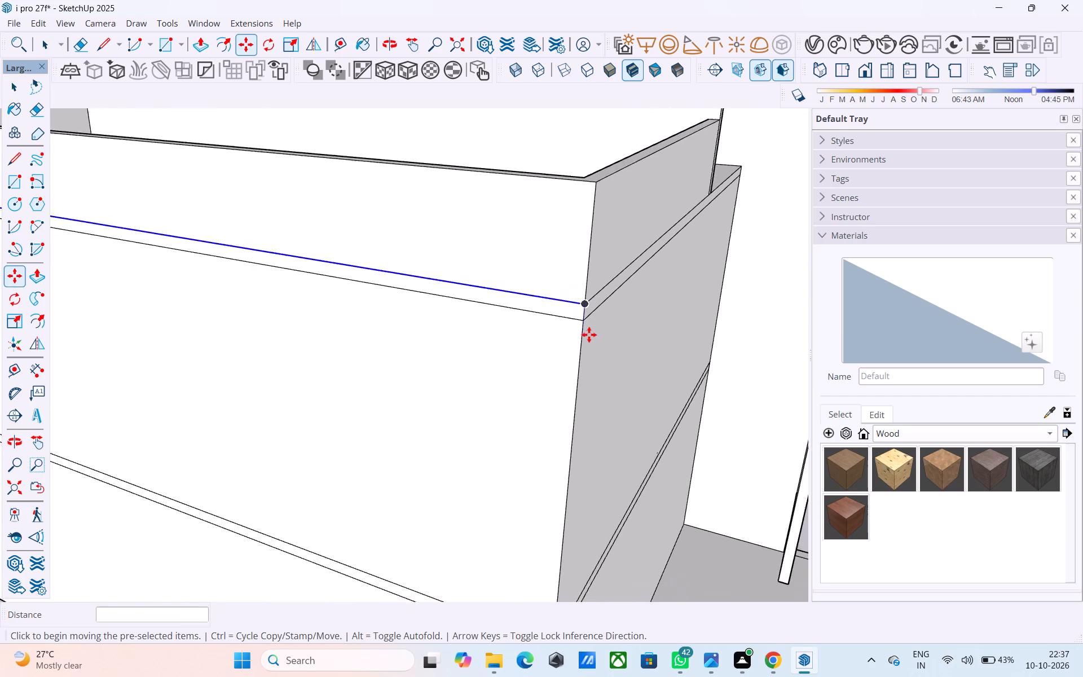
Draw a 19' line on the opposite end wall from the foot of the tall wall's vertical edge to the corner, completing the roof-level band.
scroll(589, 337, down, 10)
middle_drag(378, 366, 799, 363)
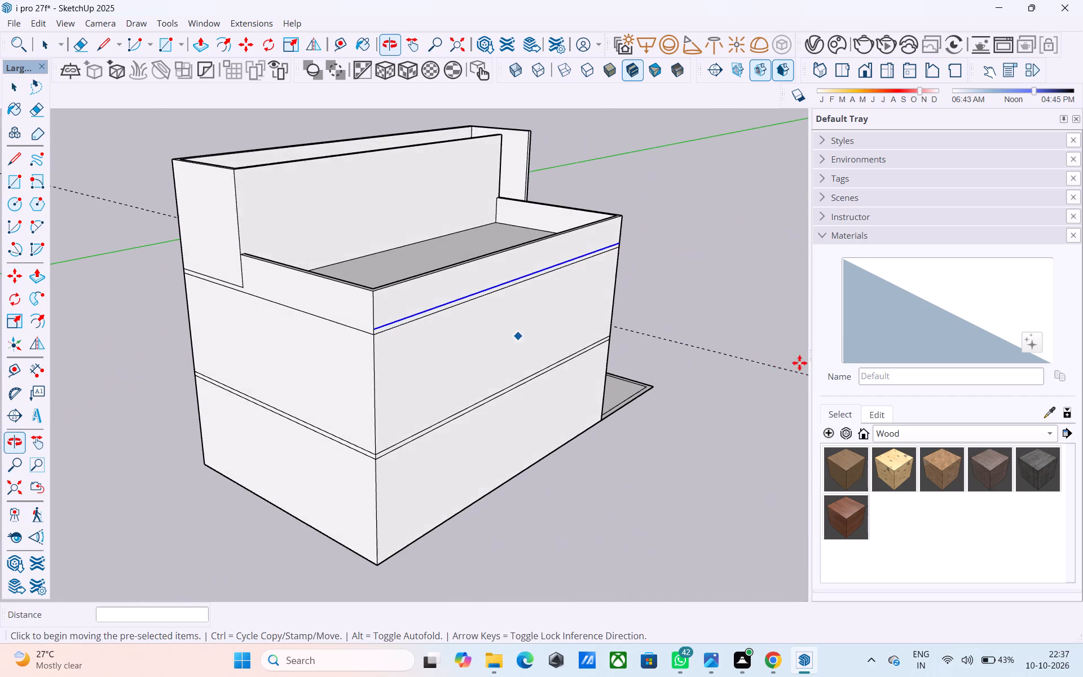
middle_drag(799, 363, 802, 363)
middle_drag(426, 366, 553, 352)
scroll(547, 346, up, 3)
key(l)
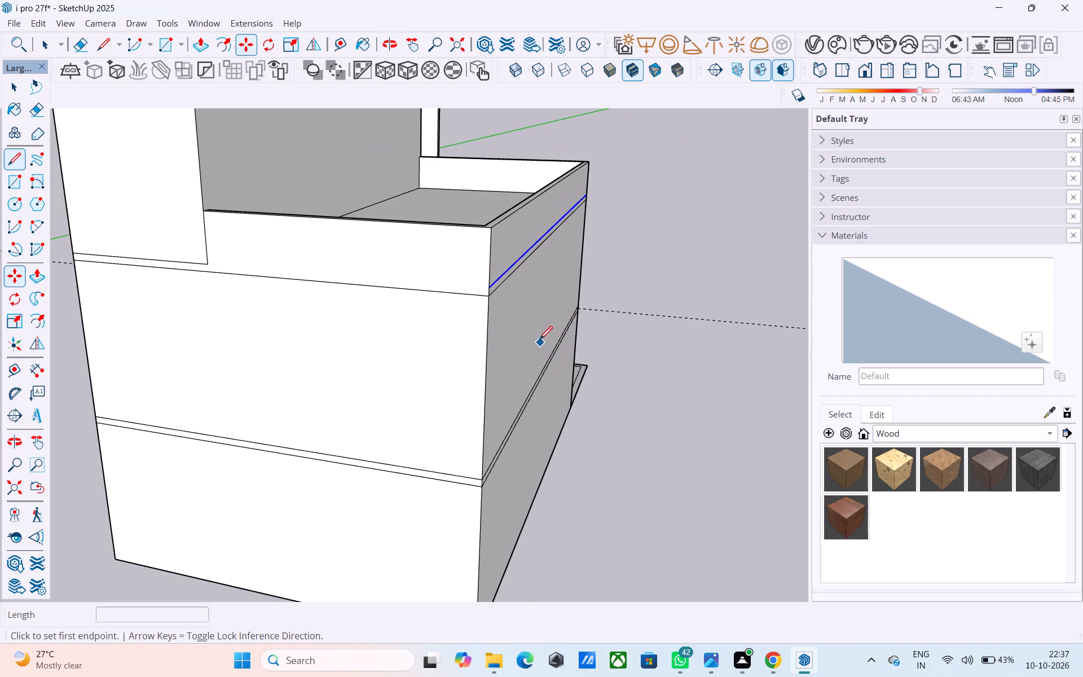
click(210, 261)
click(485, 288)
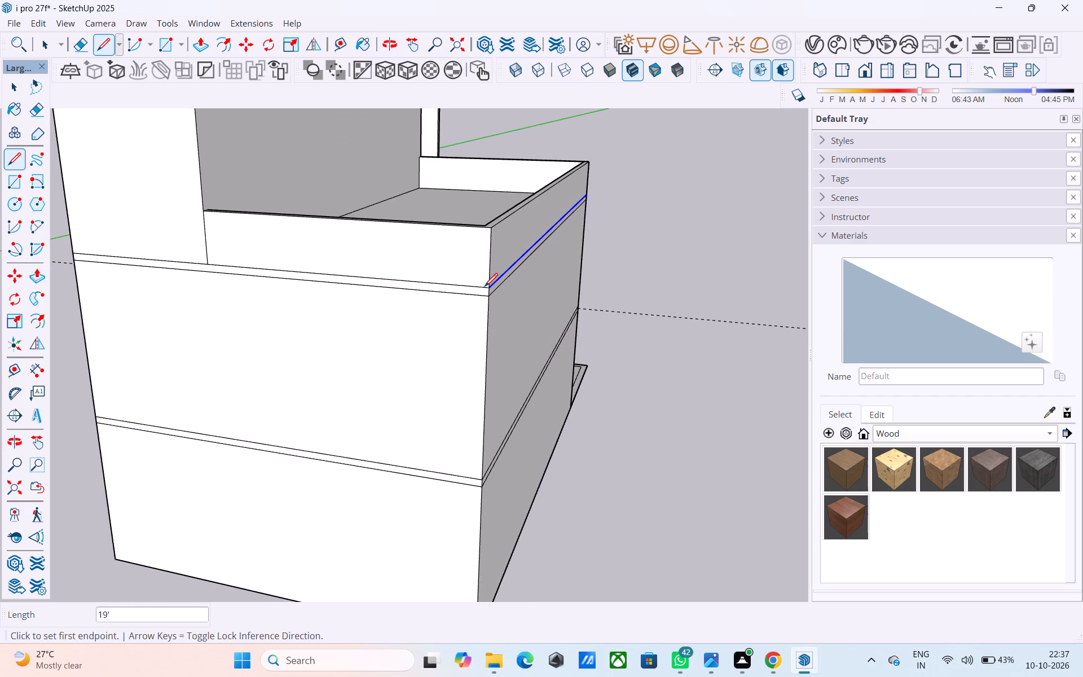
key(space)
Save the model.
key(ctrl+s)
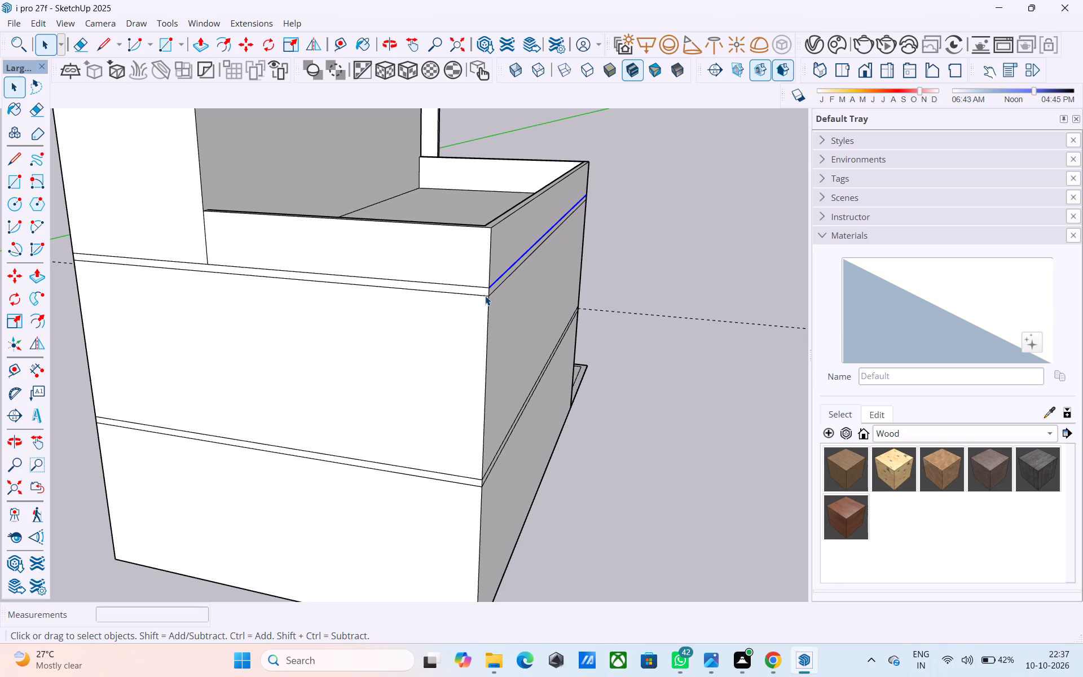
Erase the short vertical edge between the tall wall and the parapet above the roof-level band on that end wall.
scroll(506, 210, down, 6)
scroll(525, 230, up, 3)
middle_drag(525, 230, 521, 262)
click(644, 227)
middle_drag(574, 267, 596, 210)
scroll(580, 240, up, 1)
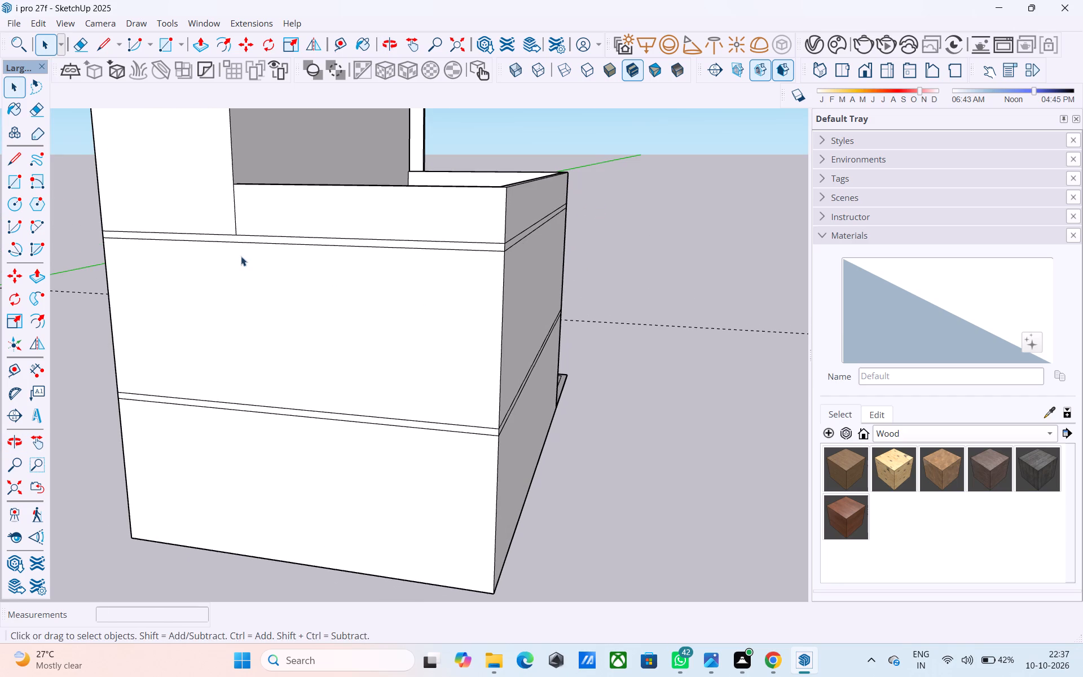
click(239, 224)
scroll(239, 224, up, 3)
key(e)
click(232, 216)
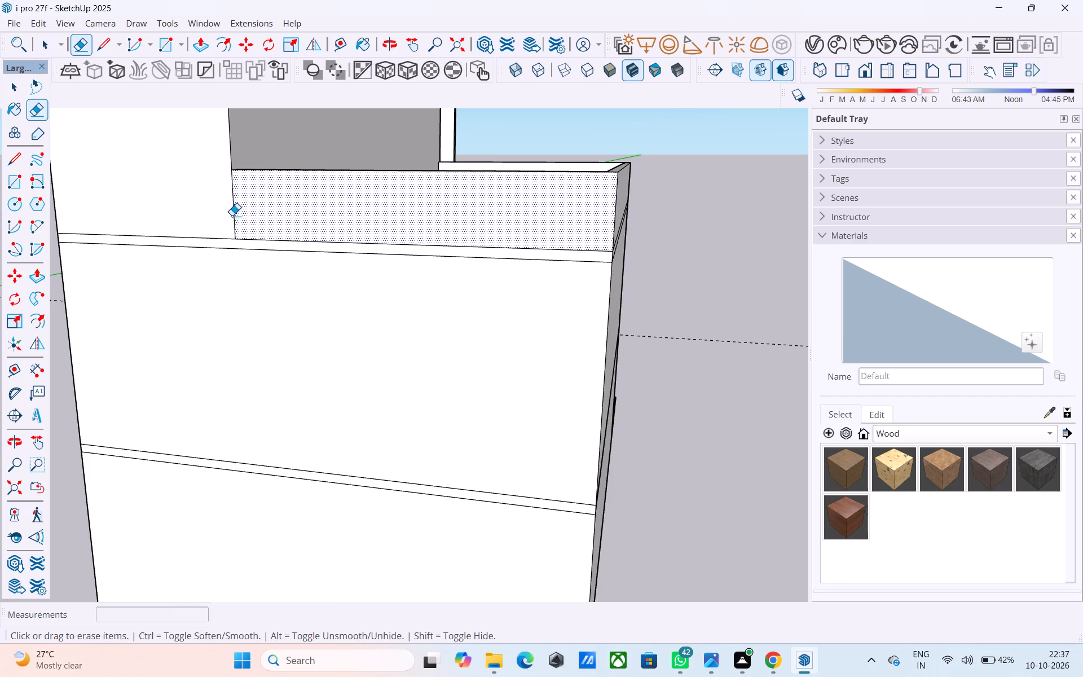
Erase the stray horizontal segment between the lower floor band's end and the front corner on the tall long side wall.
scroll(261, 240, down, 7)
scroll(332, 261, down, 3)
middle_drag(345, 267, 138, 304)
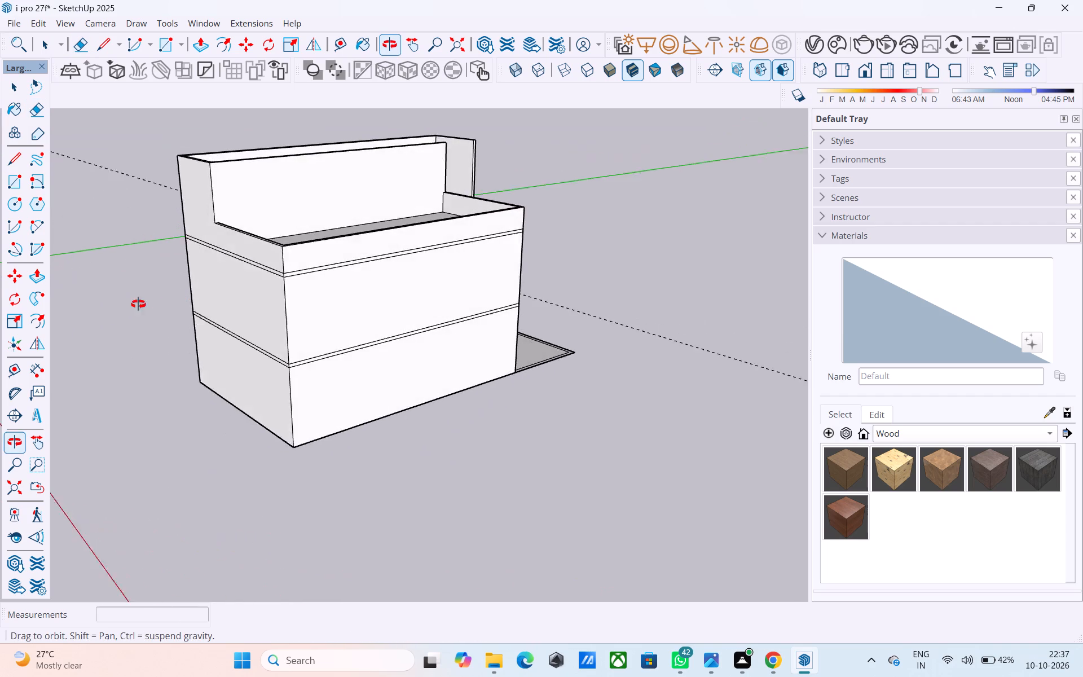
middle_drag(138, 304, 130, 304)
middle_drag(502, 213, 0, 221)
middle_drag(385, 206, 182, 254)
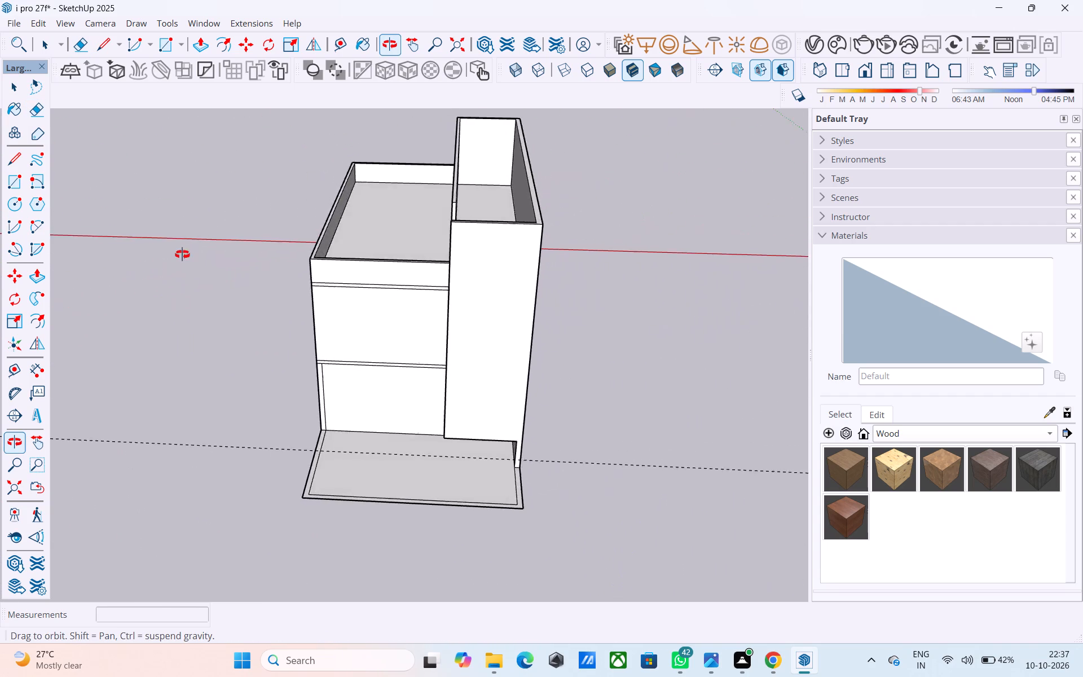
middle_drag(182, 254, 838, 136)
middle_drag(397, 244, 927, 168)
middle_drag(447, 199, 746, 198)
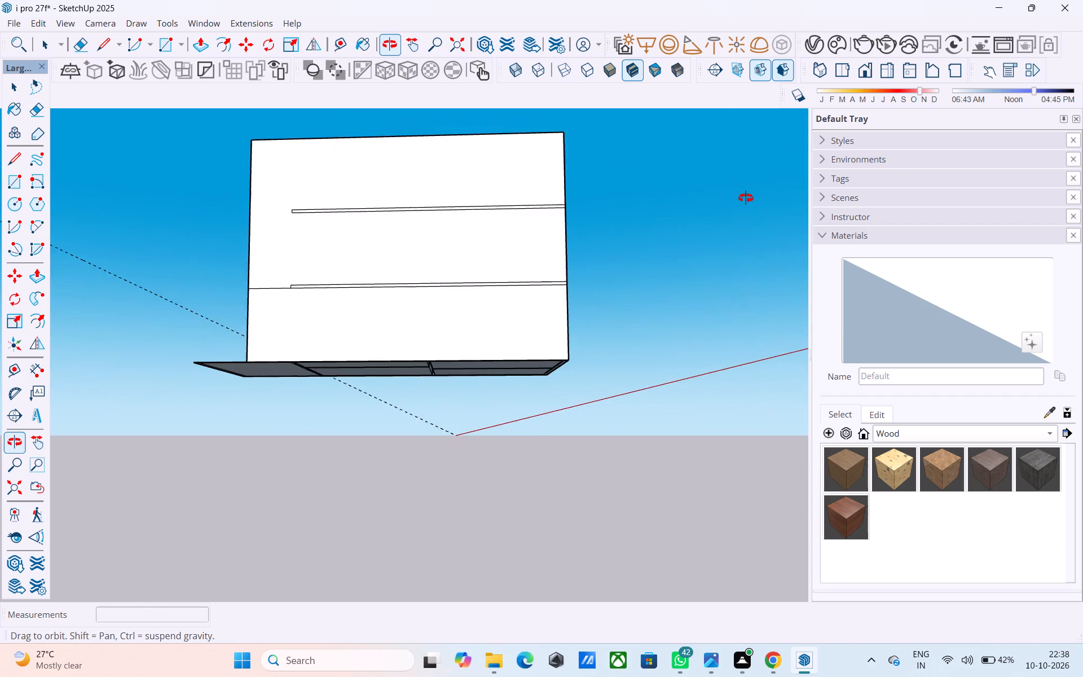
middle_drag(746, 198, 813, 204)
middle_drag(504, 194, 706, 262)
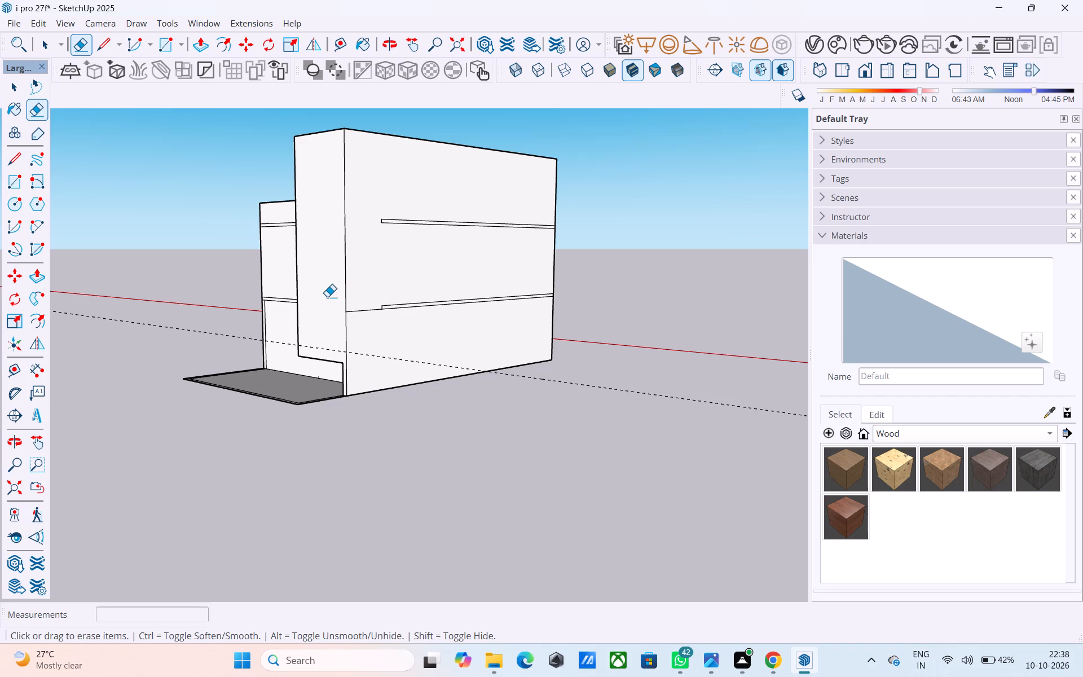
key(l)
scroll(364, 305, up, 9)
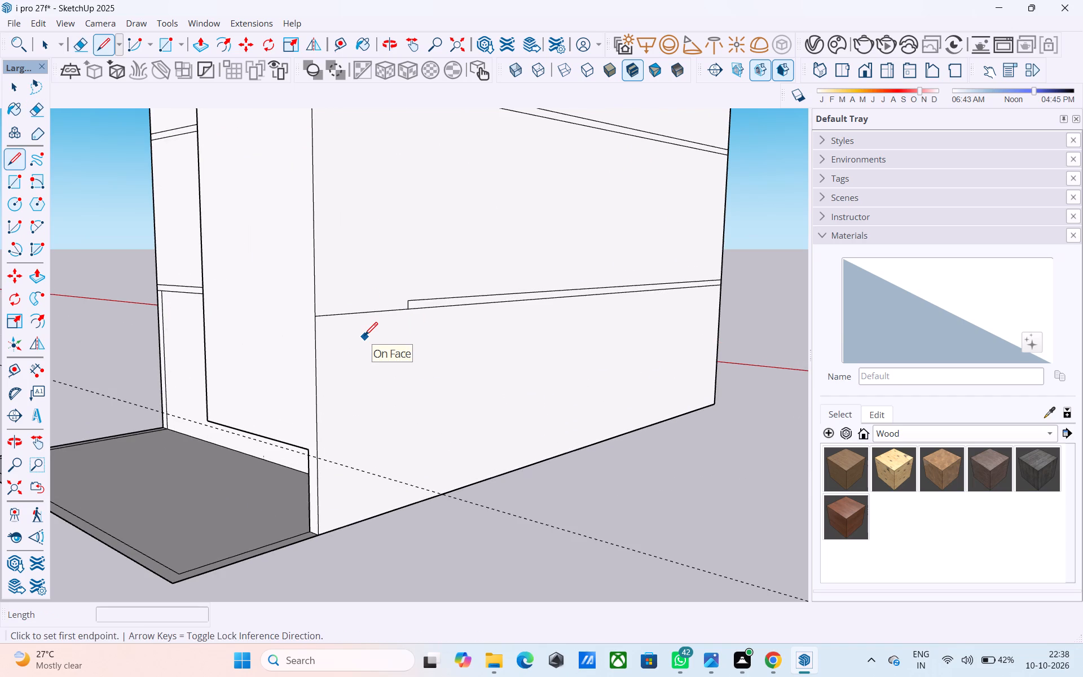
key(space)
key(e)
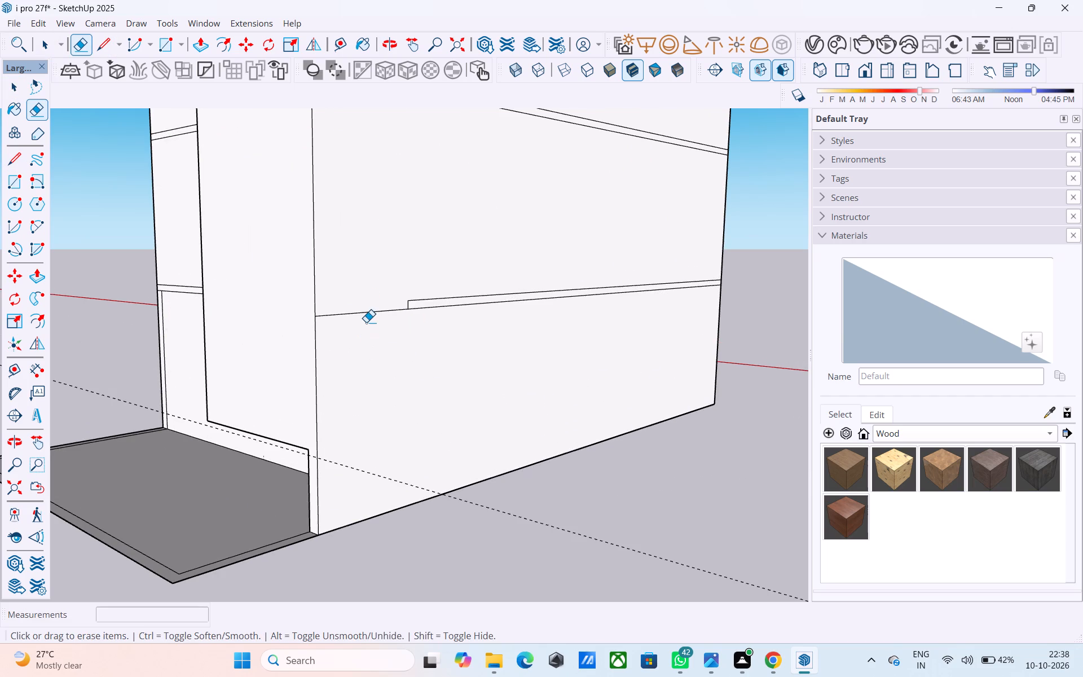
drag(366, 322, 365, 313)
scroll(365, 313, down, 7)
middle_click(365, 313)
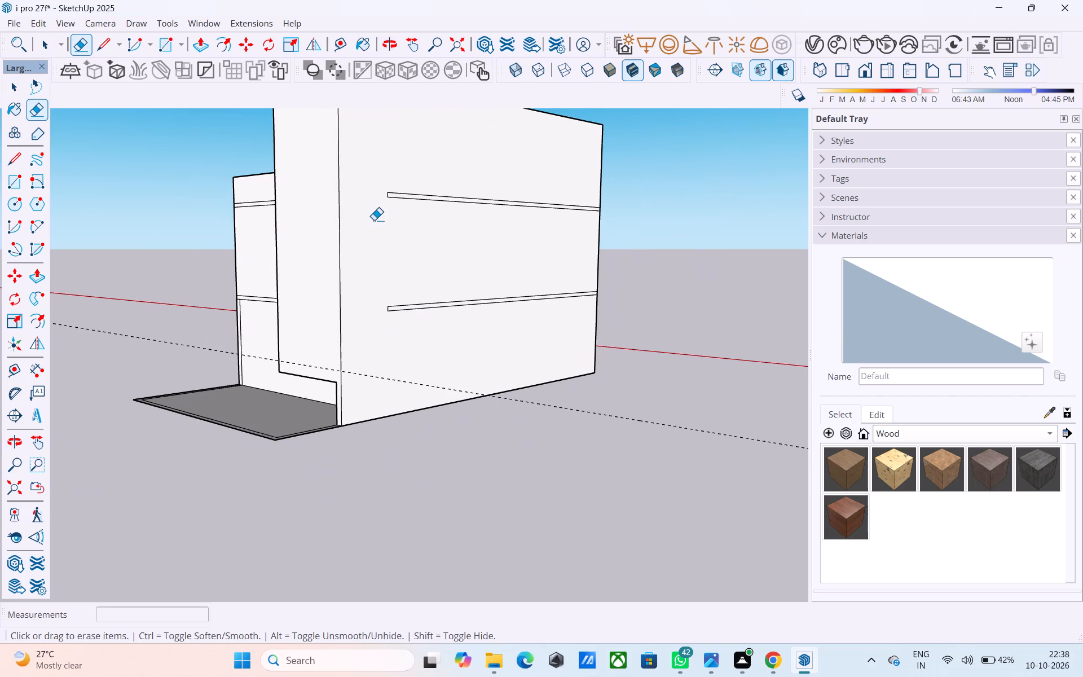
Draw a 25' vertical line on the tall side wall from the upper band's end down to the wall's base.
key(space)
middle_drag(374, 220, 281, 340)
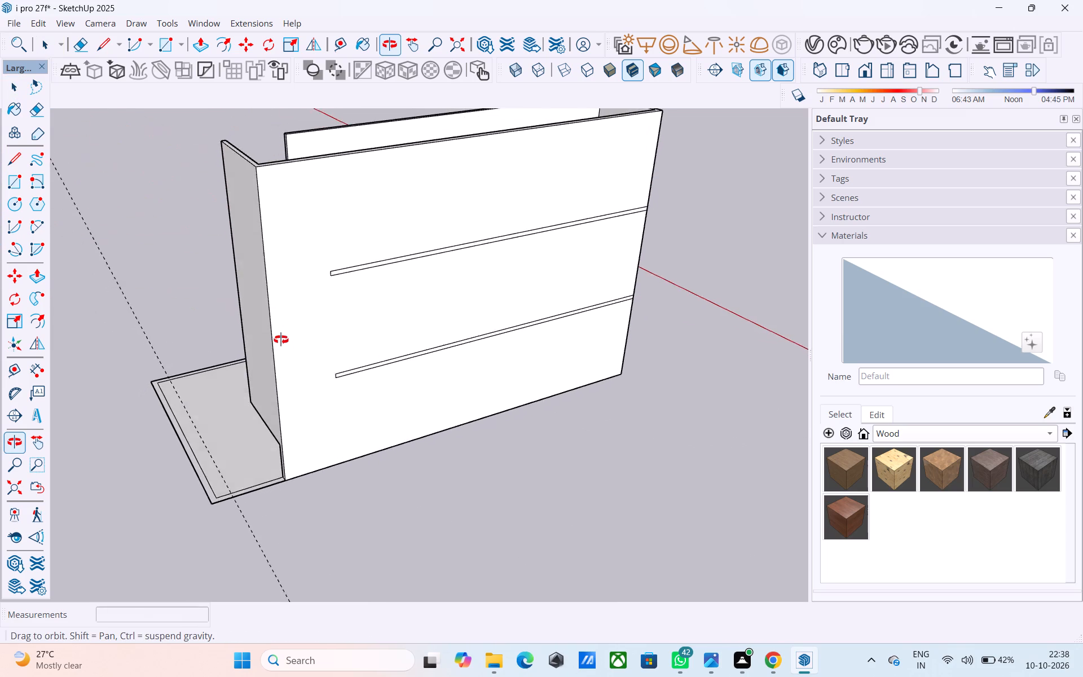
middle_drag(281, 340, 276, 355)
middle_drag(294, 314, 659, 317)
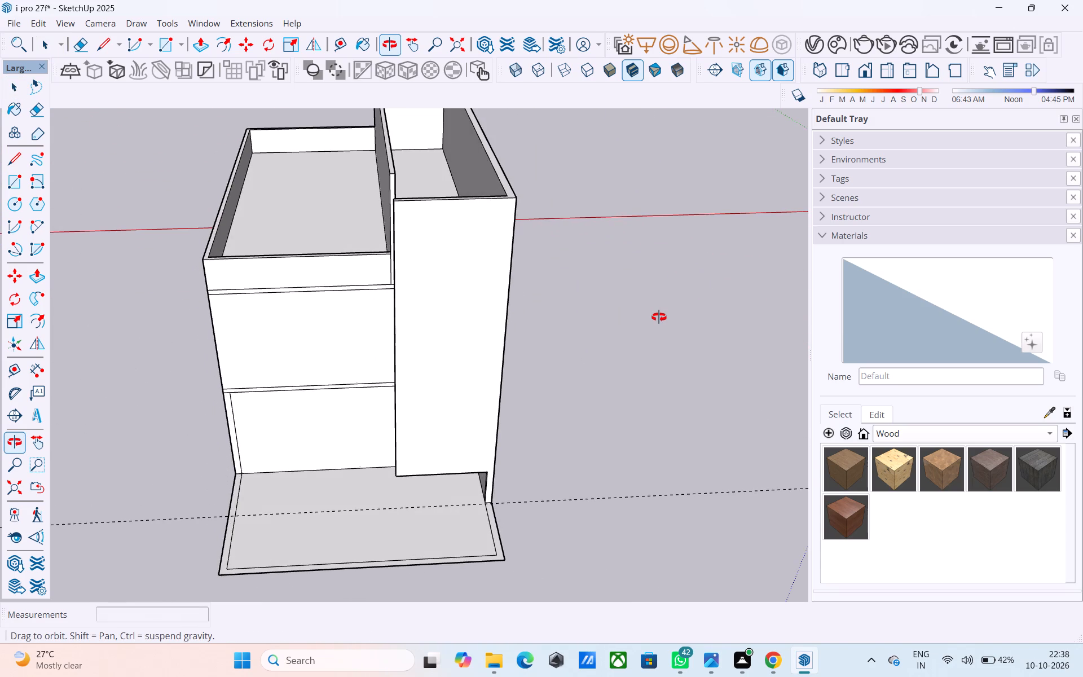
middle_drag(659, 317, 543, 308)
key(l)
middle_drag(530, 302, 350, 287)
scroll(350, 287, up, 4)
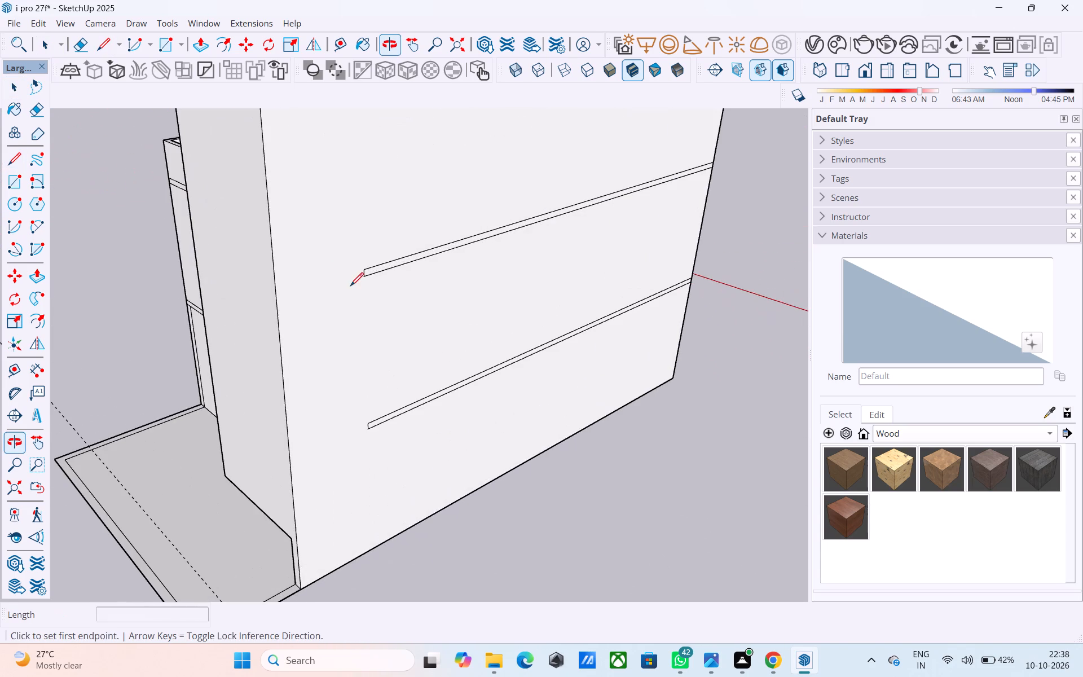
click(362, 269)
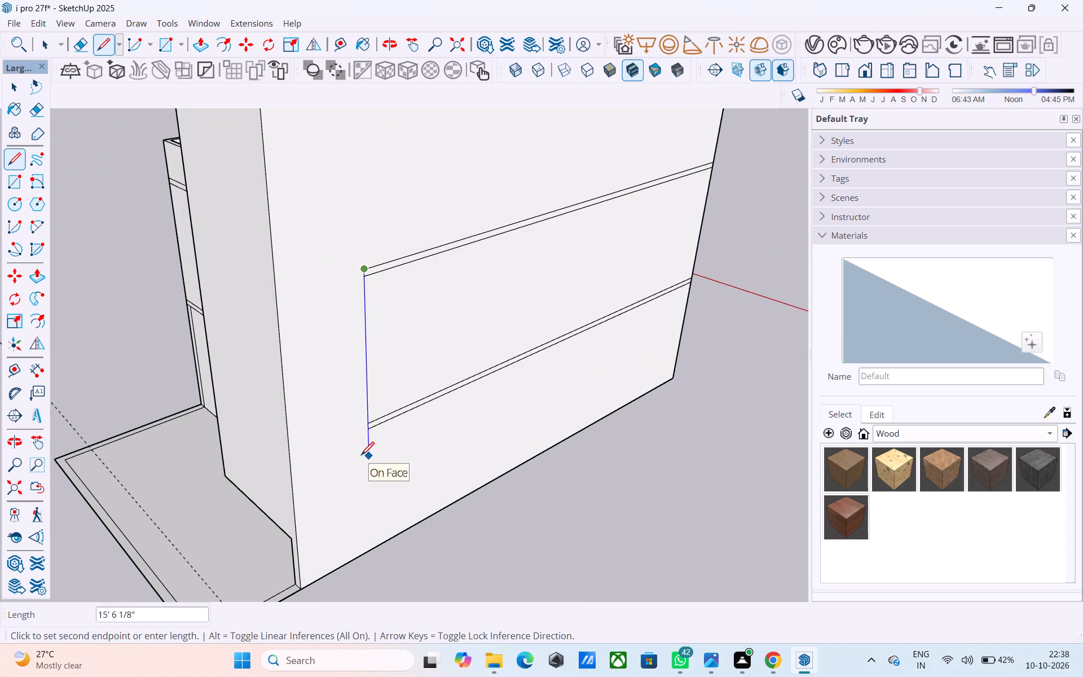
click(373, 553)
key(space)
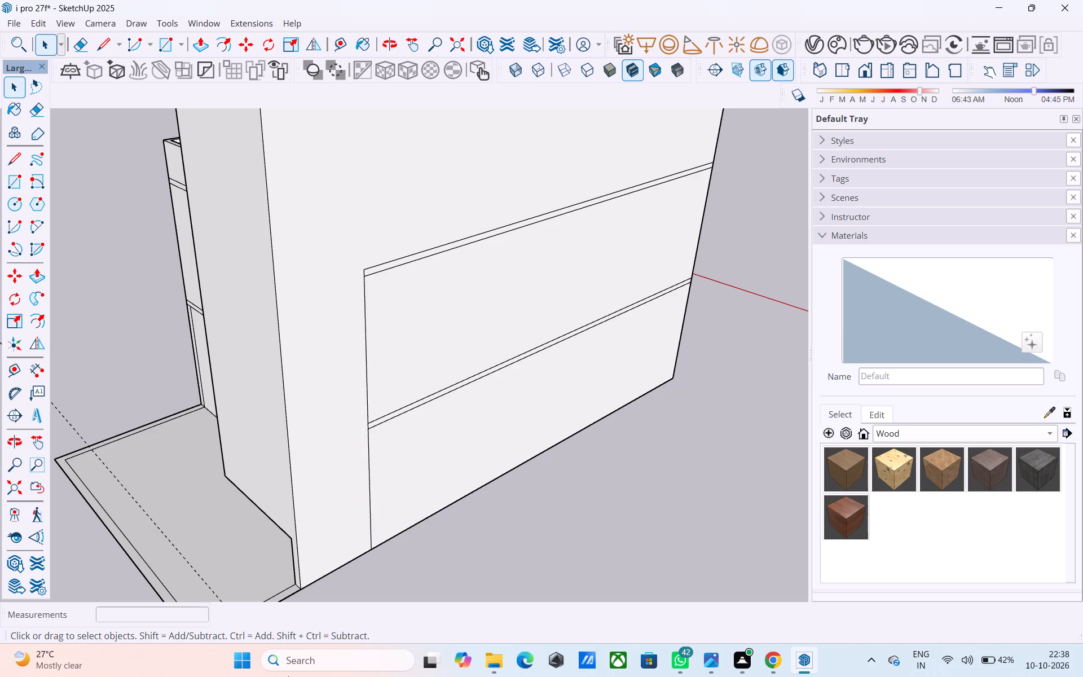
Save the model.
key(ctrl+s)
Examine the house from several sides, checking the slab bands, parapet and tall front wall.
scroll(366, 469, down, 6)
middle_drag(366, 469, 724, 358)
scroll(721, 358, up, 1)
middle_drag(425, 401, 770, 414)
shift+middle_drag(535, 422, 676, 451)
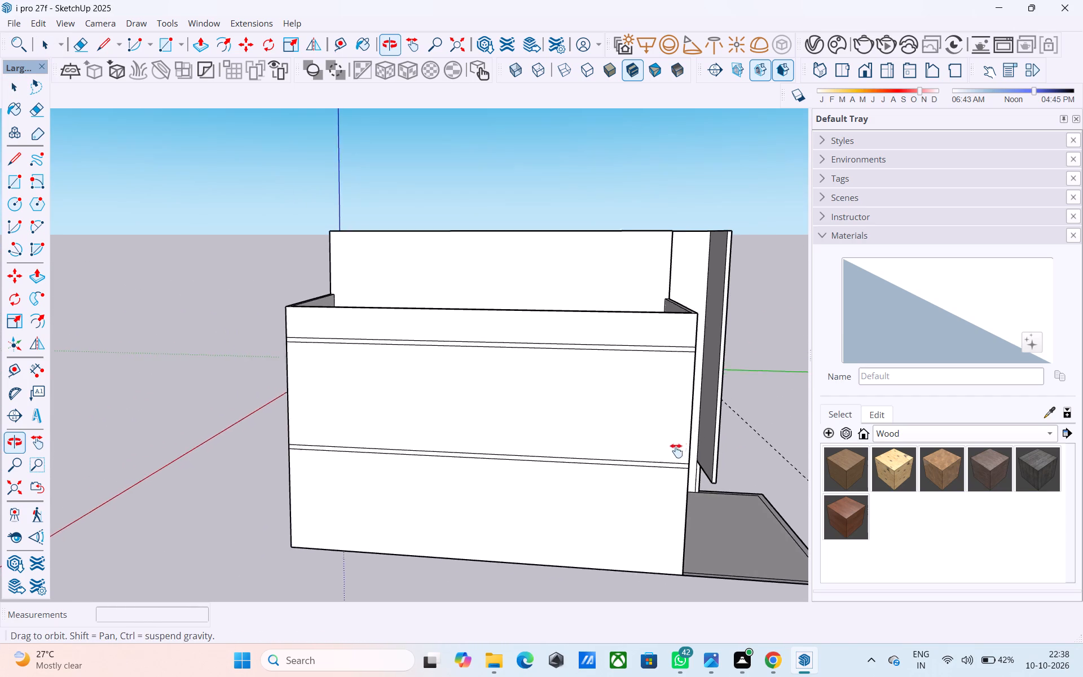
shift+middle_drag(676, 451, 490, 478)
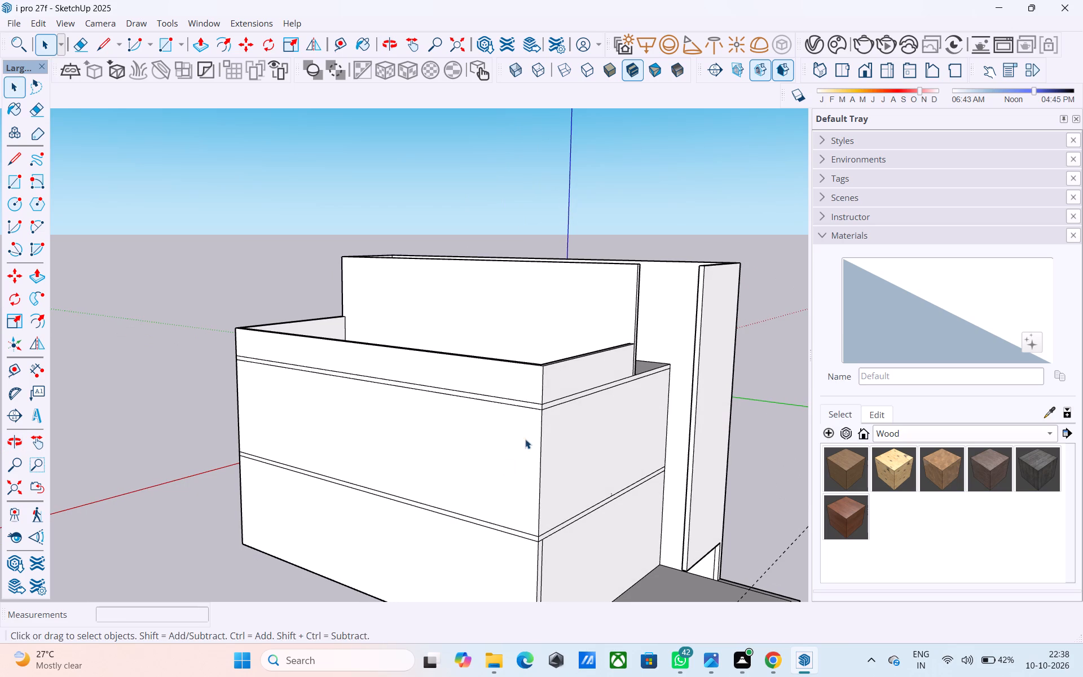
middle_drag(527, 434, 324, 421)
scroll(356, 362, down, 5)
middle_drag(495, 375, 380, 377)
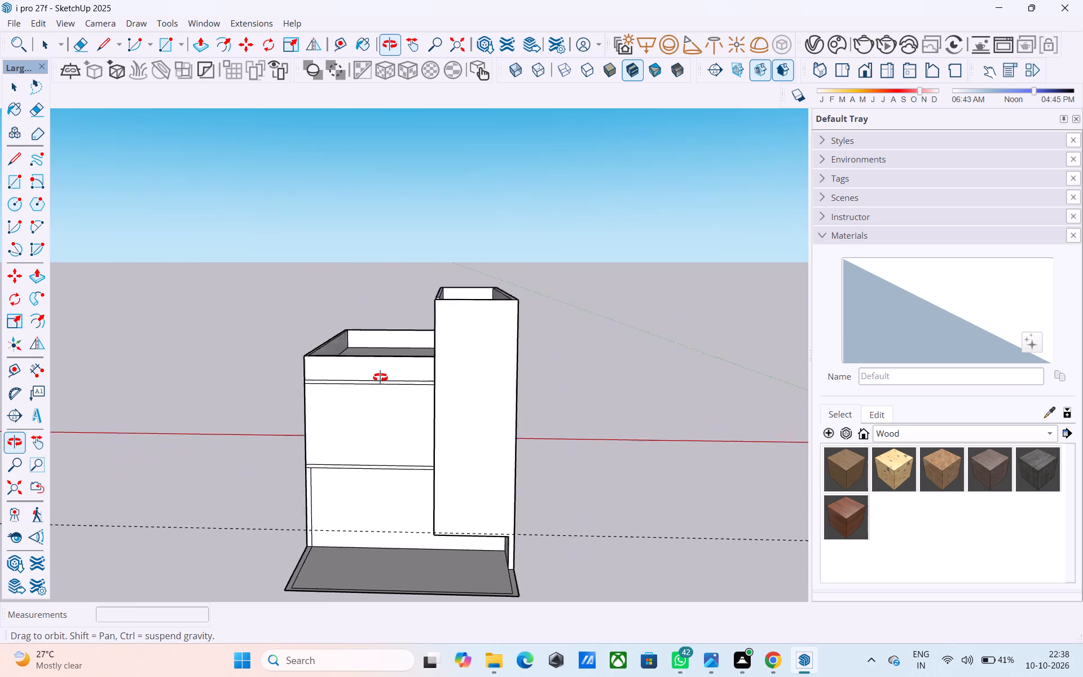
middle_drag(380, 377, 378, 377)
scroll(378, 377, up, 4)
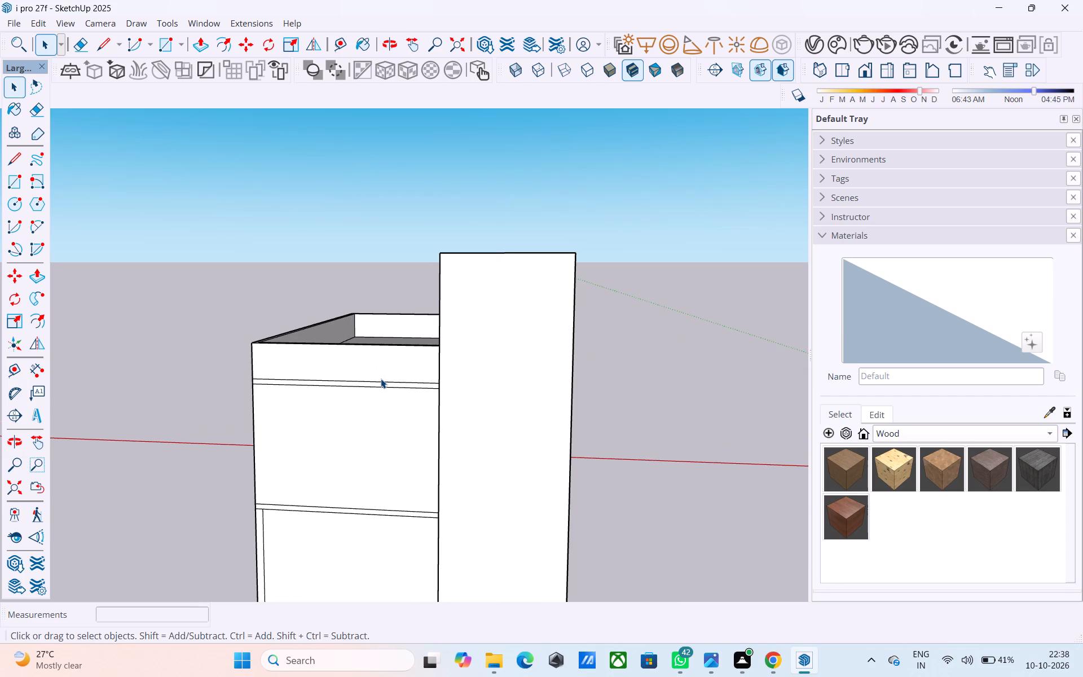
middle_drag(383, 378, 448, 371)
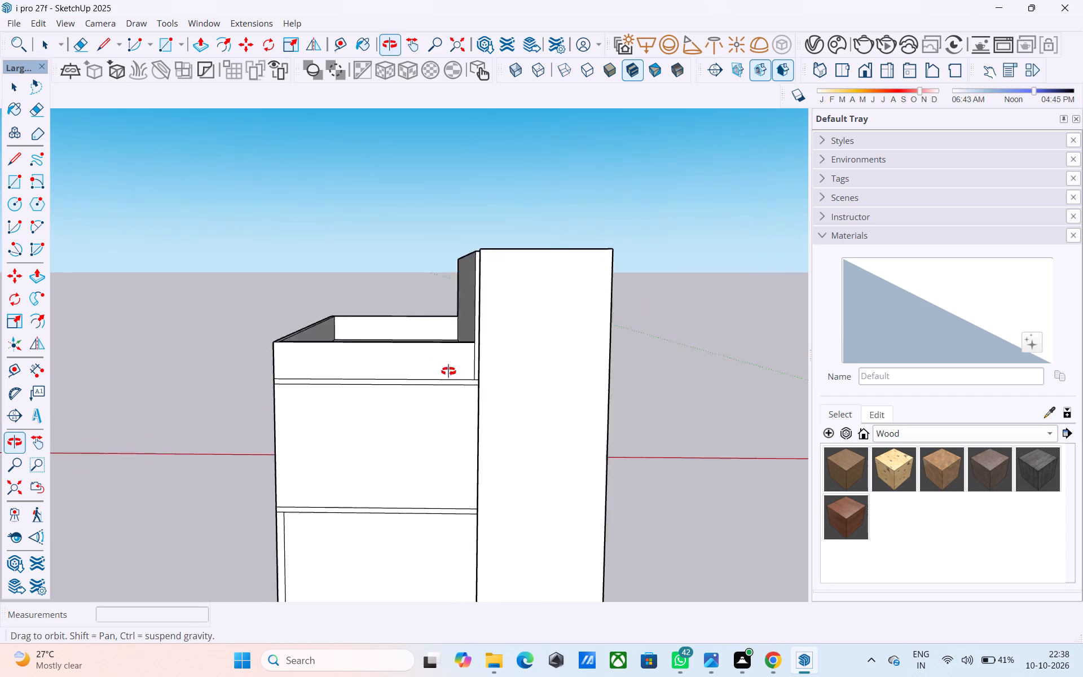
middle_drag(448, 371, 496, 359)
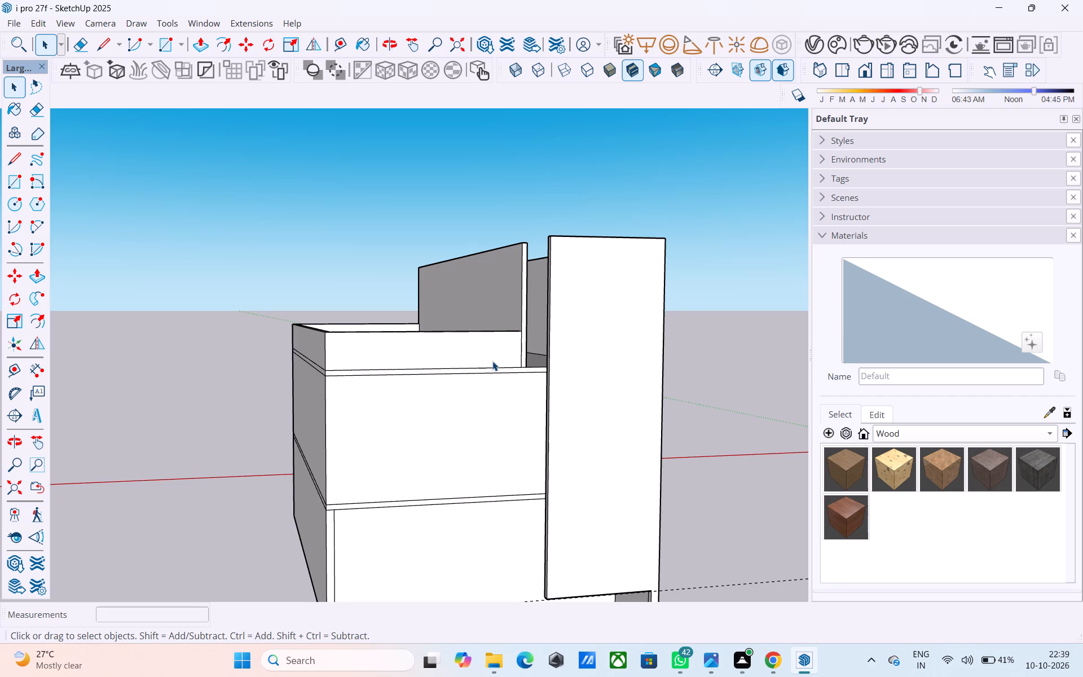
scroll(522, 374, down, 1)
middle_drag(521, 379, 566, 394)
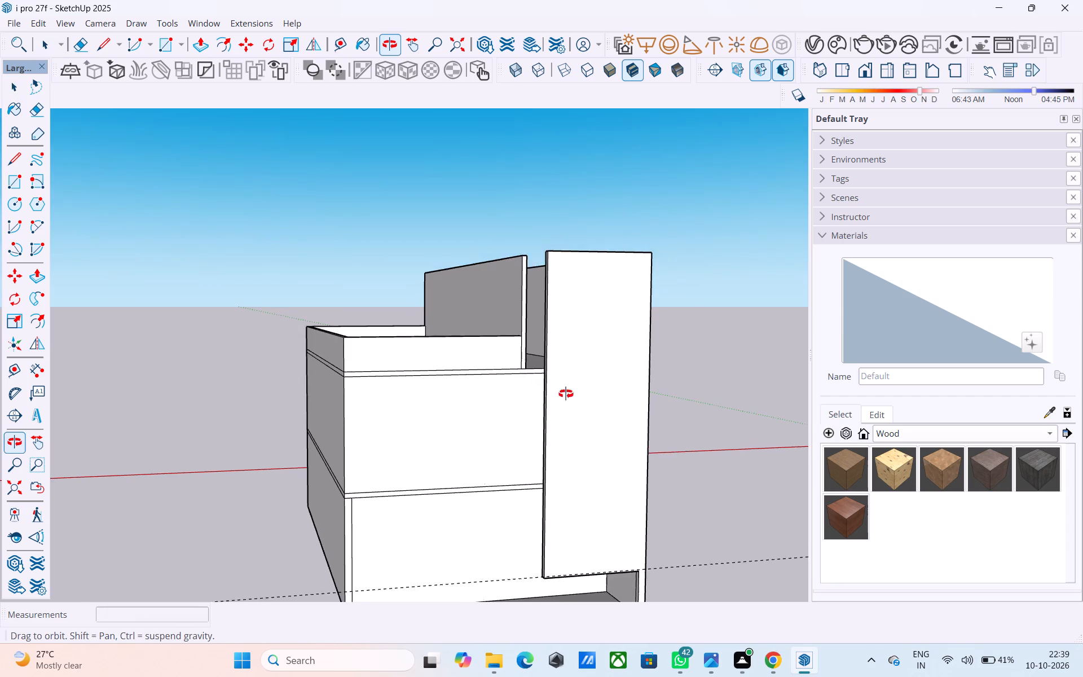
middle_drag(566, 394, 644, 408)
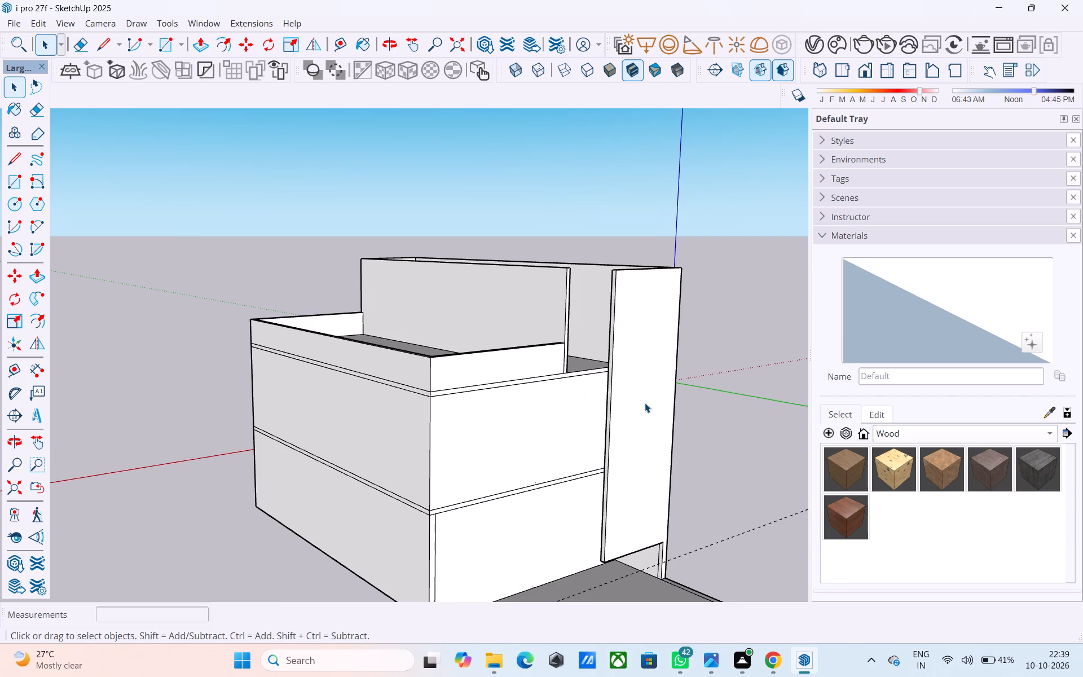
middle_drag(645, 403, 626, 393)
scroll(624, 389, down, 3)
middle_drag(624, 389, 523, 412)
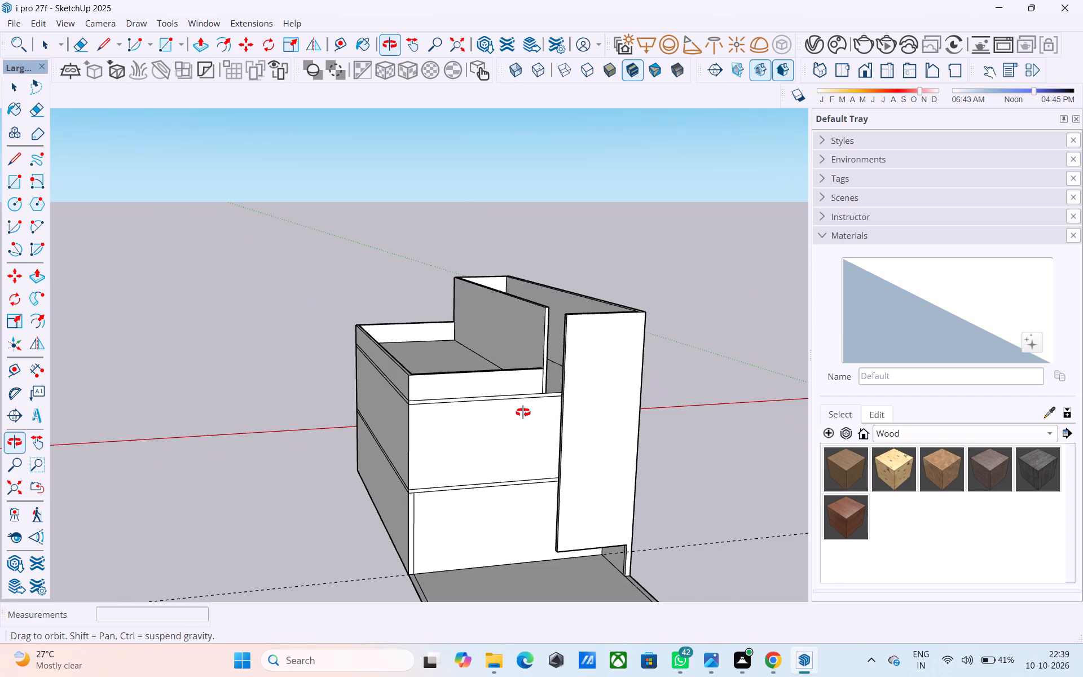
Erase the stray vertical line beside the front corner on the lower-floor front wall.
middle_drag(523, 412, 523, 413)
middle_drag(523, 413, 323, 396)
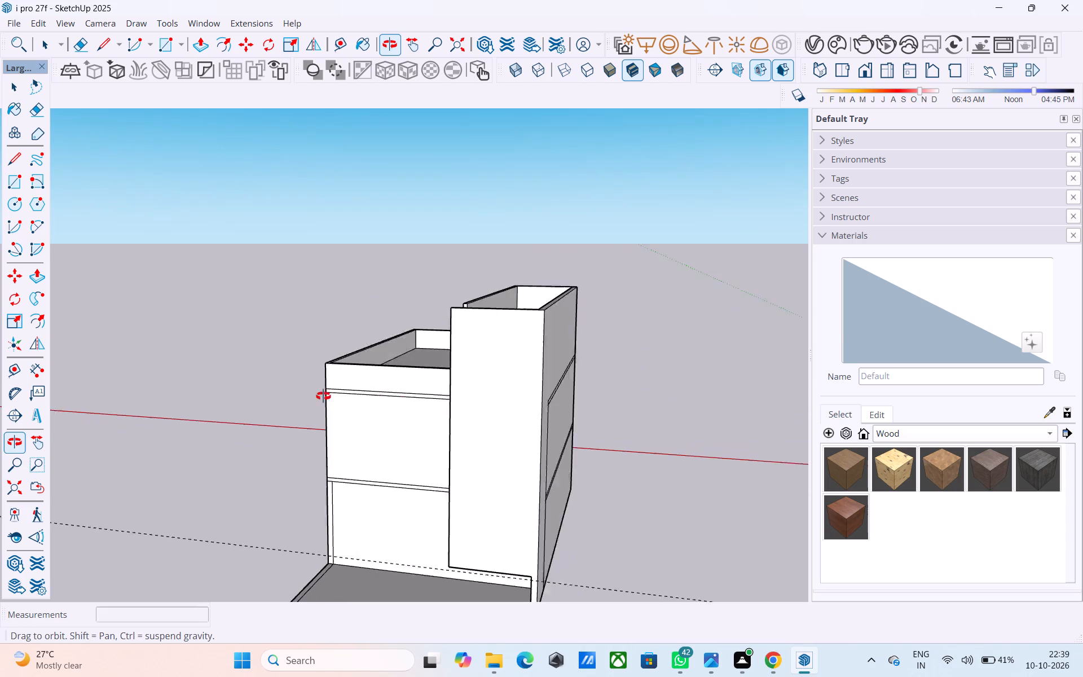
middle_drag(323, 396, 274, 391)
middle_drag(274, 391, 721, 386)
middle_drag(443, 404, 284, 437)
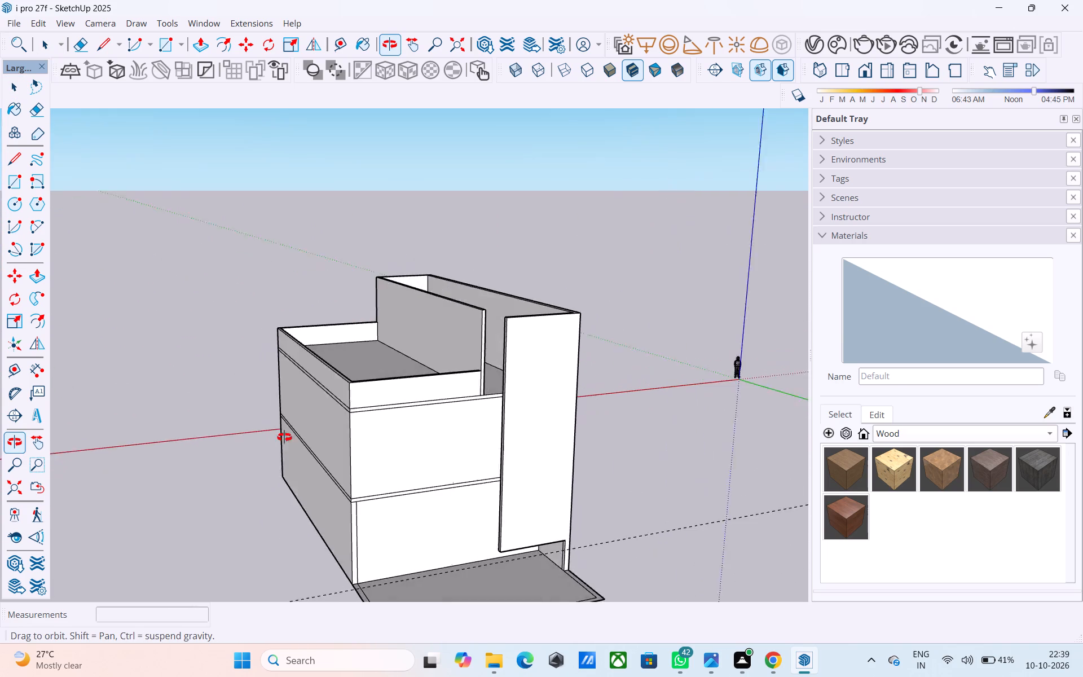
middle_drag(284, 437, 265, 439)
middle_drag(435, 418, 526, 394)
scroll(526, 394, down, 4)
scroll(386, 434, up, 5)
scroll(445, 401, up, 1)
middle_drag(469, 394, 465, 432)
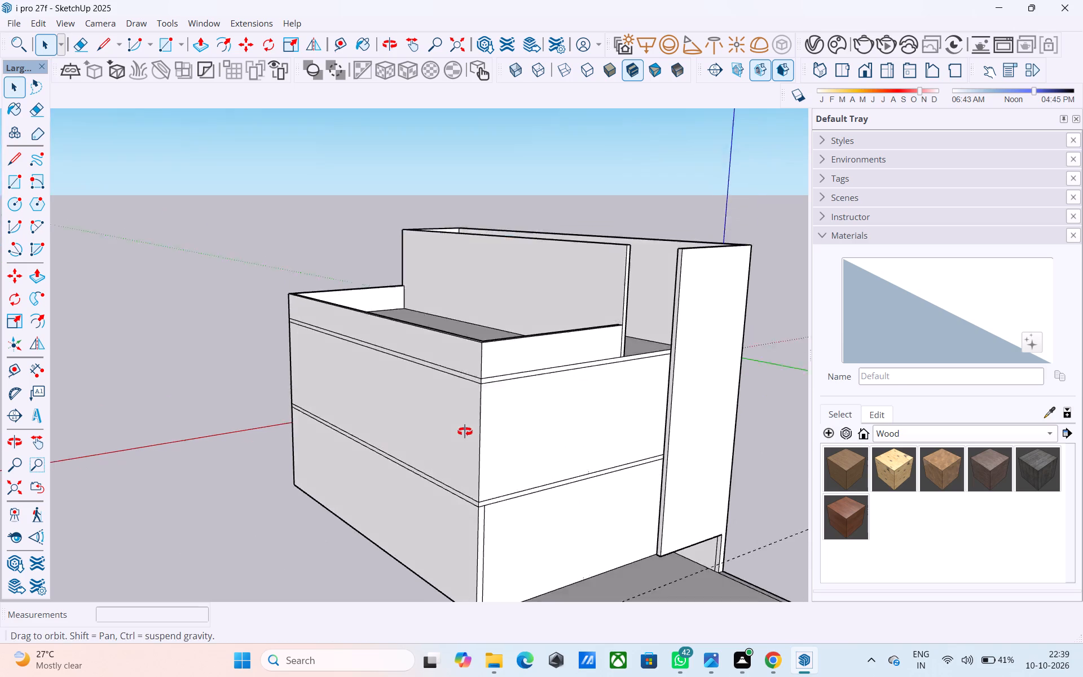
middle_drag(465, 432, 463, 489)
scroll(477, 587, up, 5)
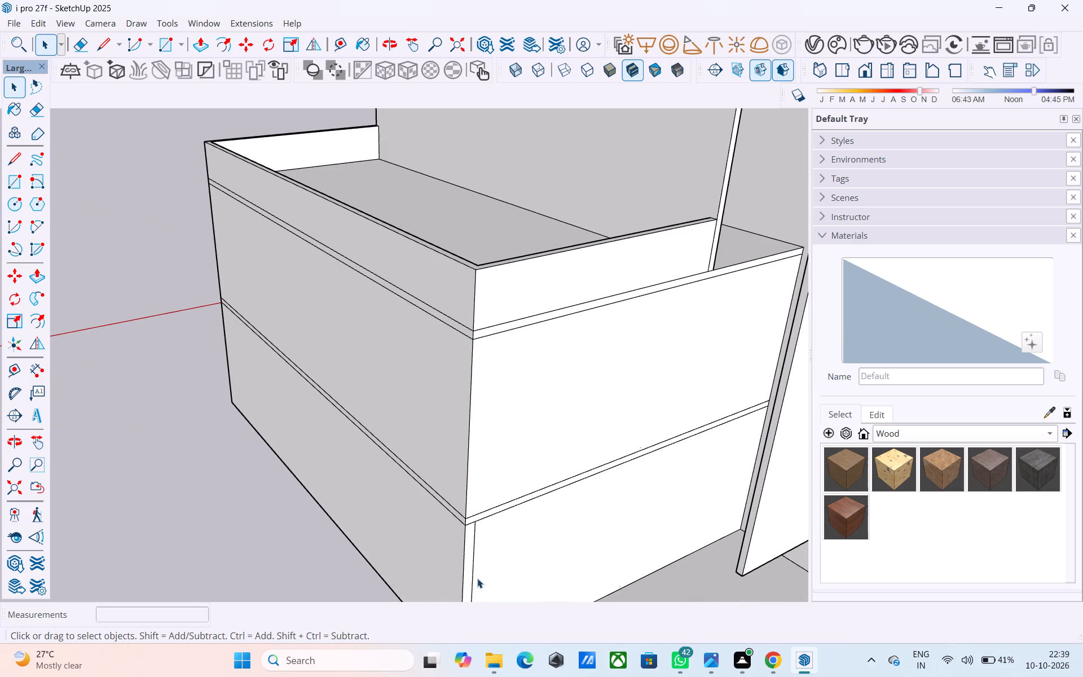
key(e)
click(477, 552)
key(space)
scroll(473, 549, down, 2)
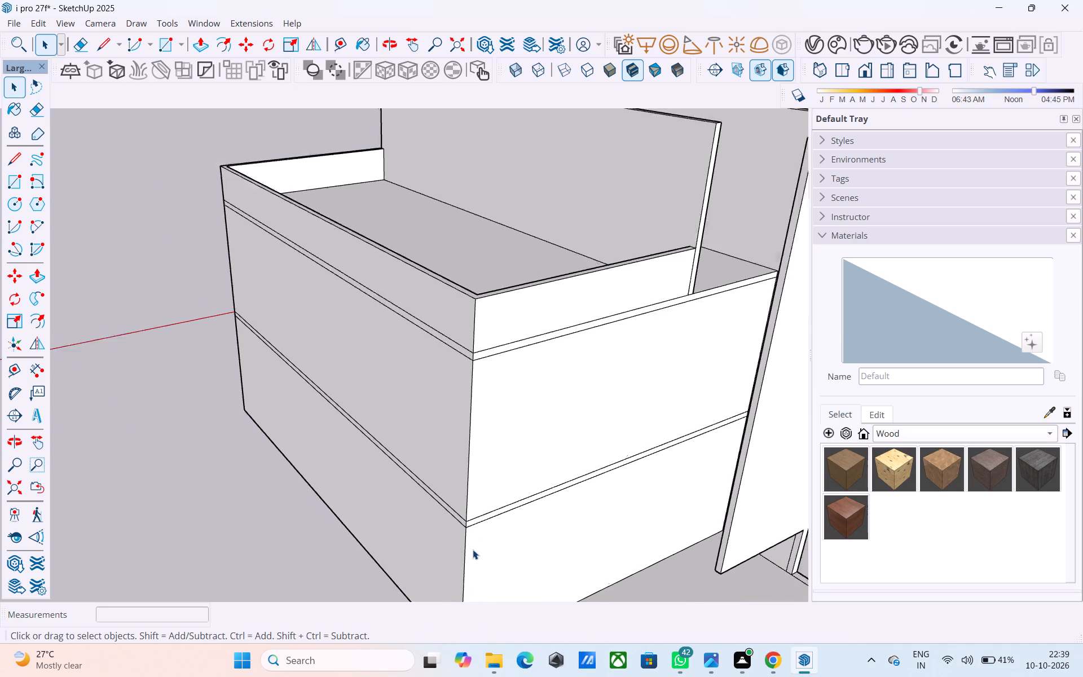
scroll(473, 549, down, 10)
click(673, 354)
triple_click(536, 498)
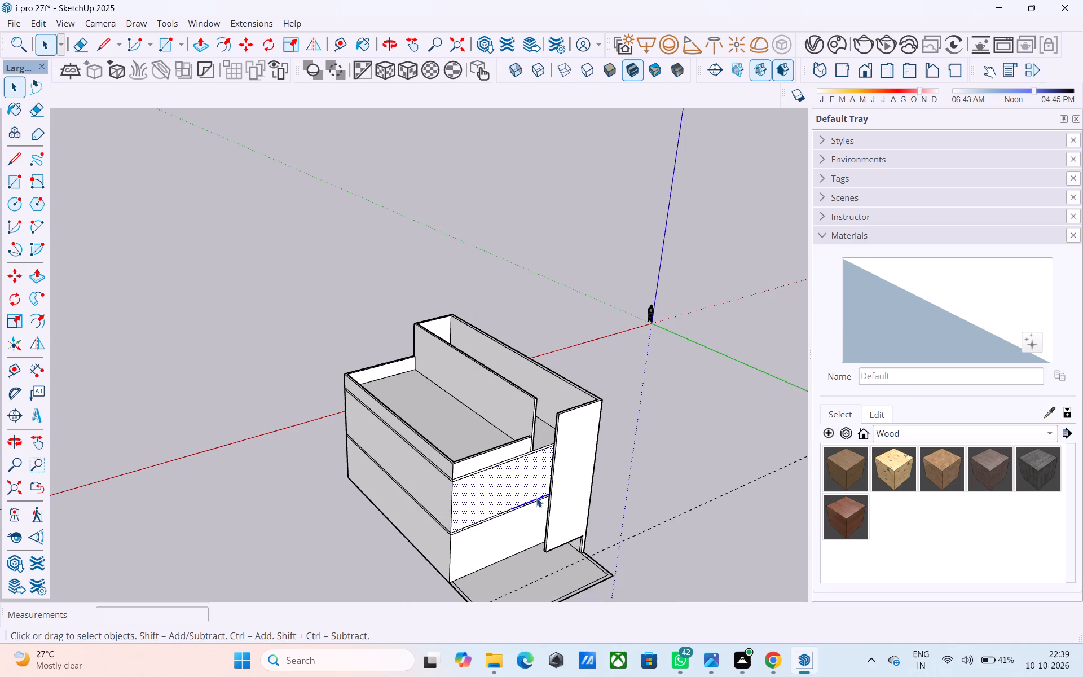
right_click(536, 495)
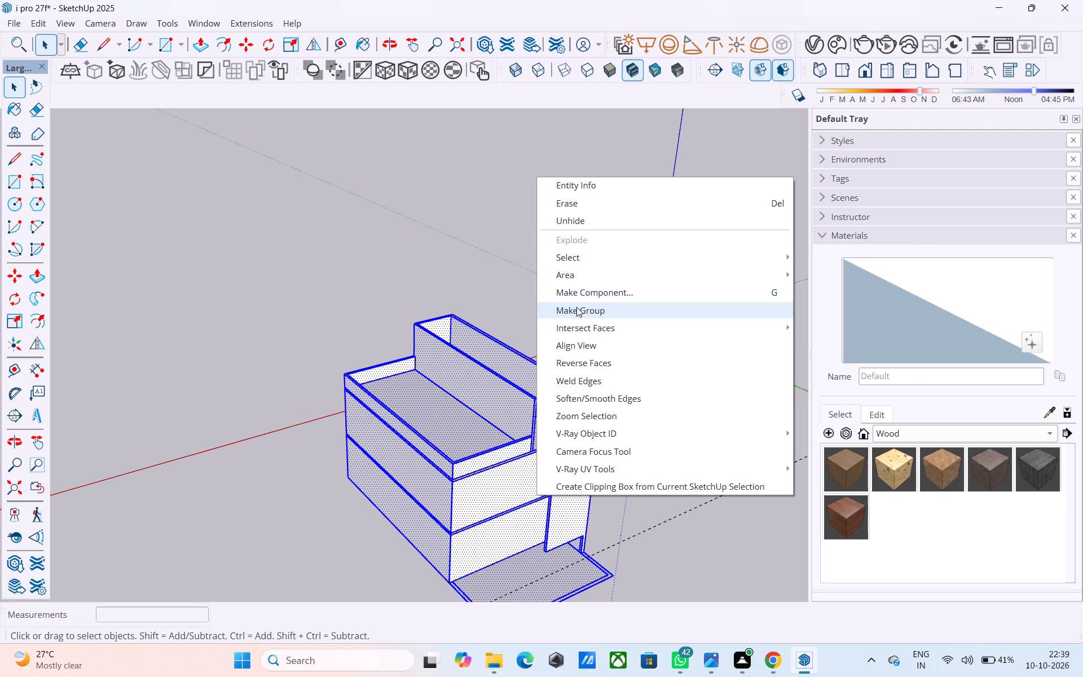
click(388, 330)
Examine the house from the front and side, checking how the front walls sit against the tall front wall.
middle_drag(477, 350, 684, 244)
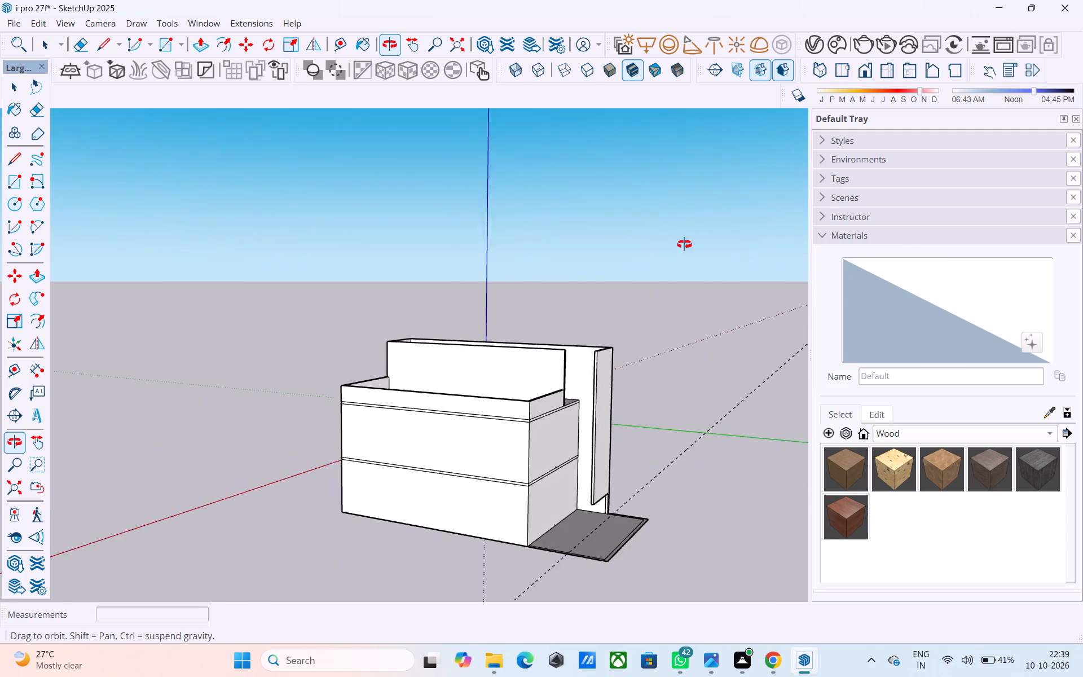
middle_drag(684, 244, 714, 244)
middle_drag(610, 256, 310, 287)
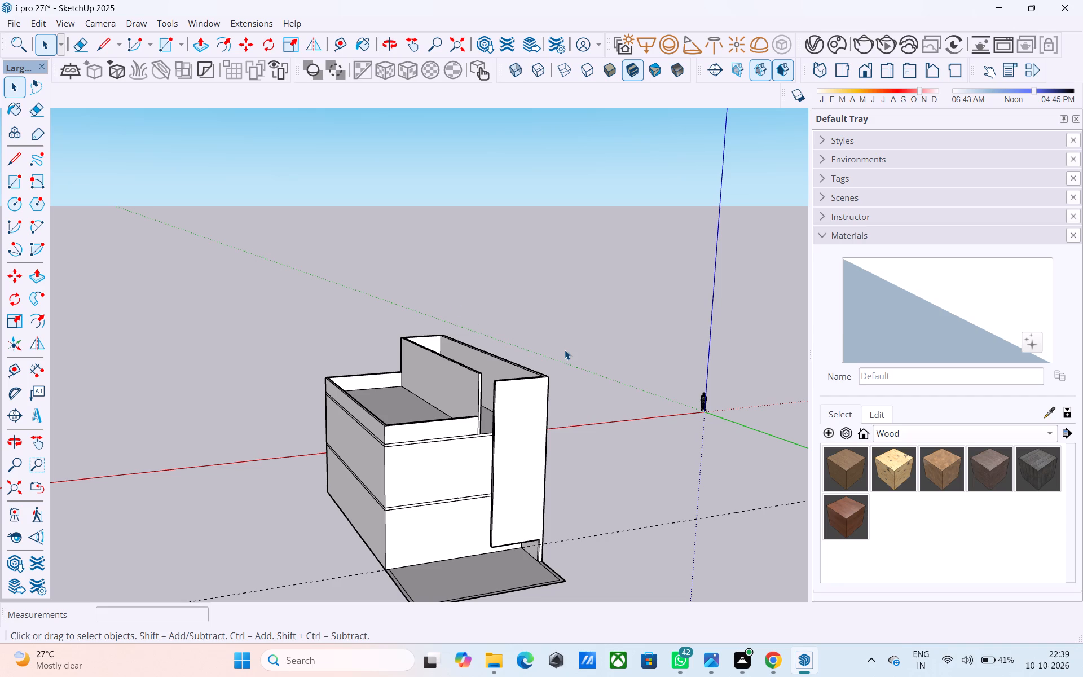
scroll(553, 323, down, 2)
middle_drag(553, 323, 498, 285)
scroll(492, 401, up, 3)
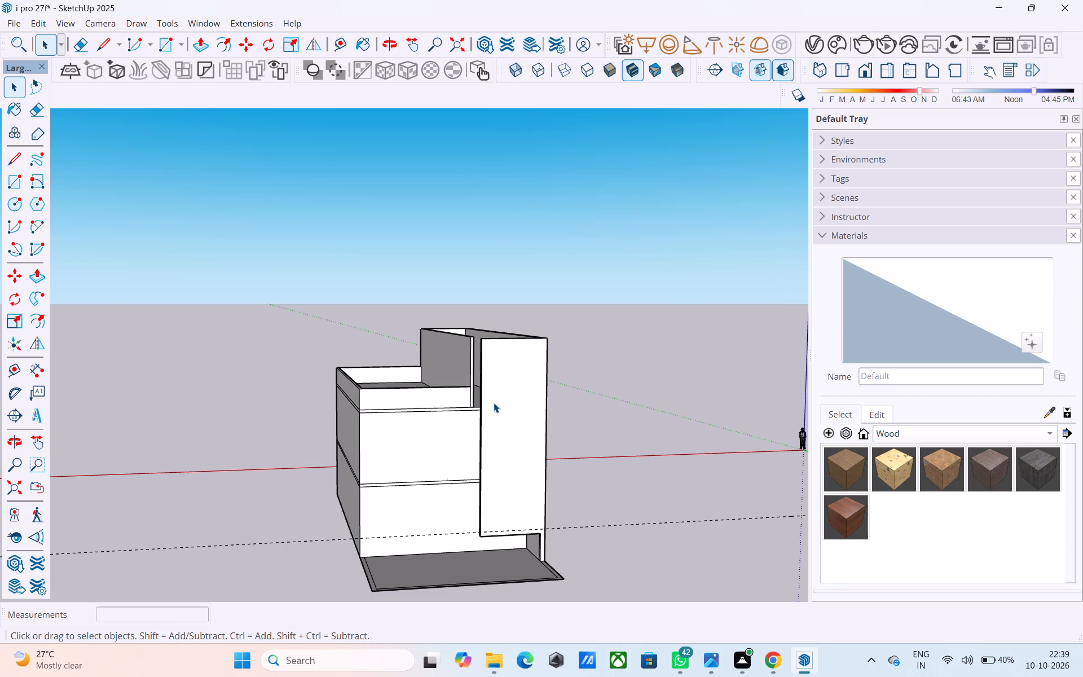
middle_drag(486, 395, 573, 425)
scroll(505, 434, up, 6)
middle_drag(495, 433, 654, 460)
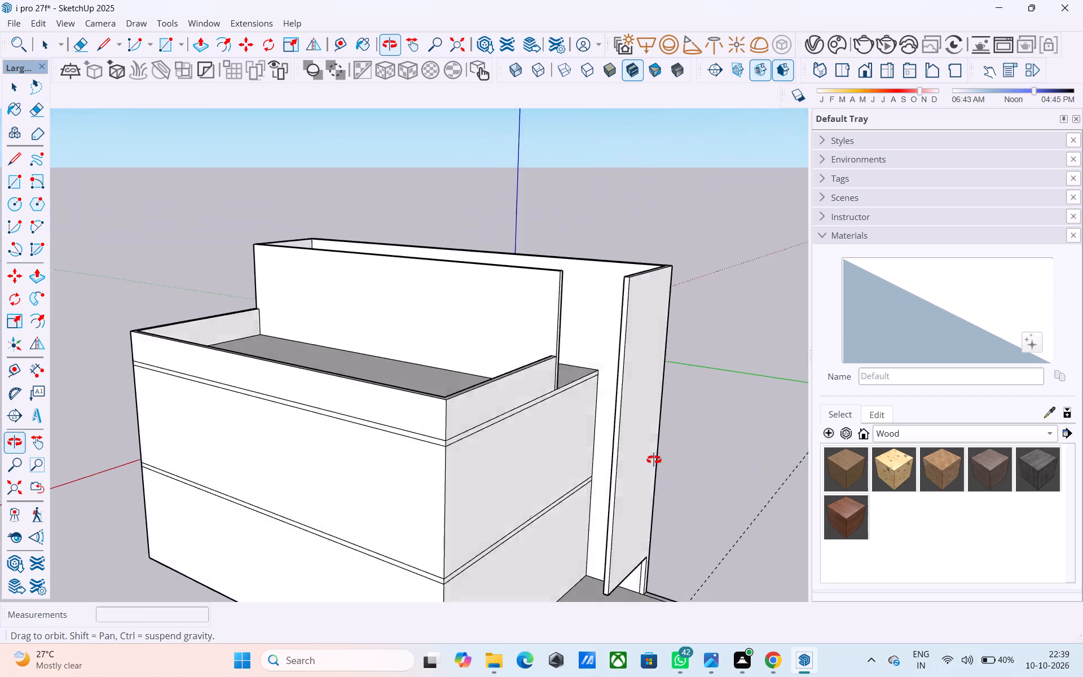
middle_drag(654, 460, 717, 468)
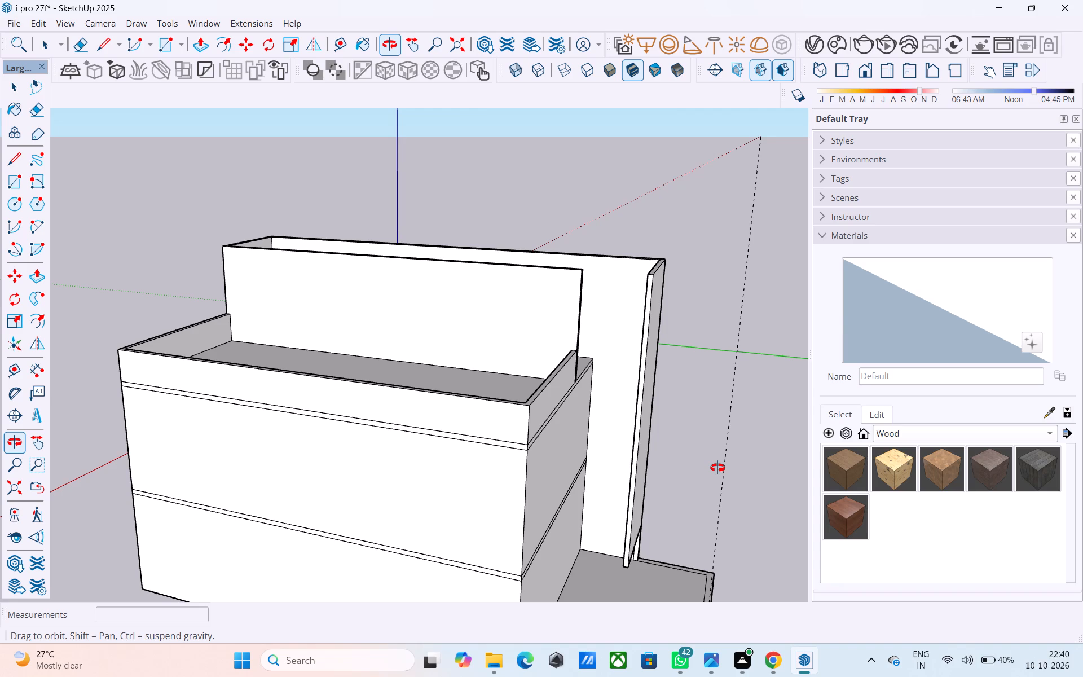
middle_drag(717, 468, 595, 451)
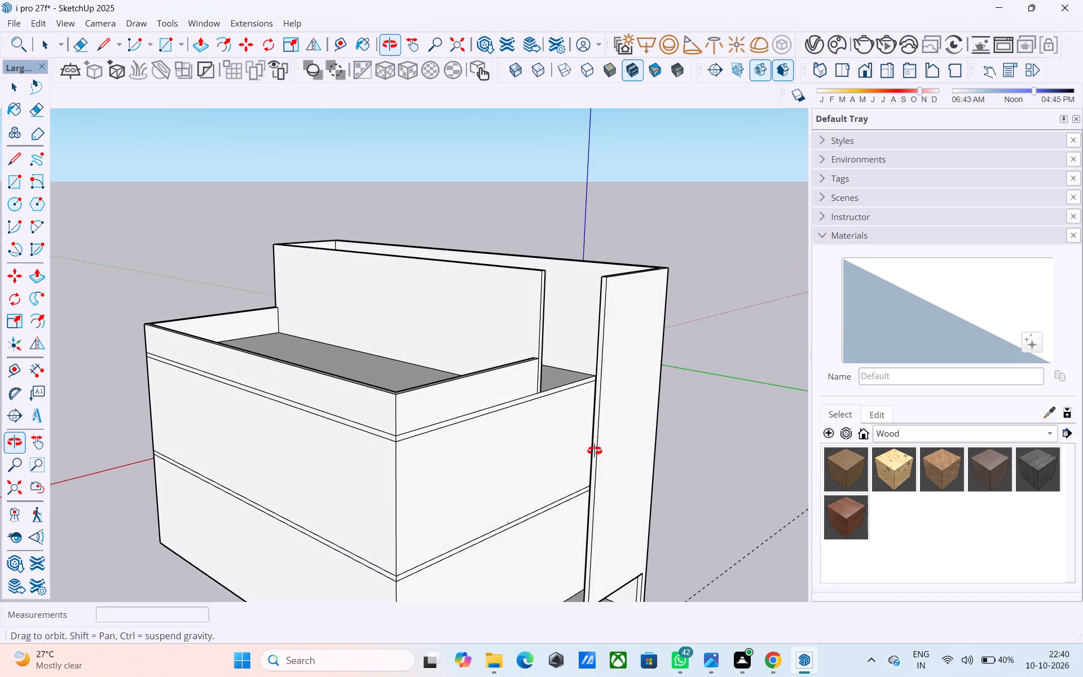
middle_drag(595, 451, 593, 450)
middle_drag(593, 450, 508, 438)
scroll(516, 441, down, 3)
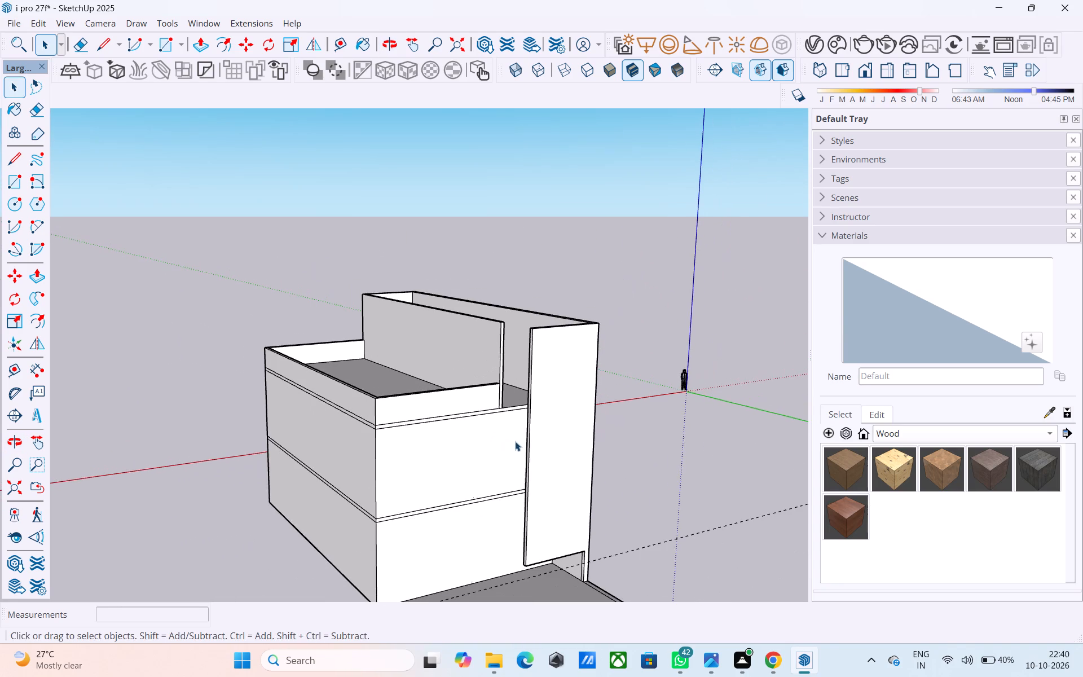
scroll(515, 441, down, 1)
middle_drag(505, 476, 632, 466)
middle_drag(545, 464, 516, 456)
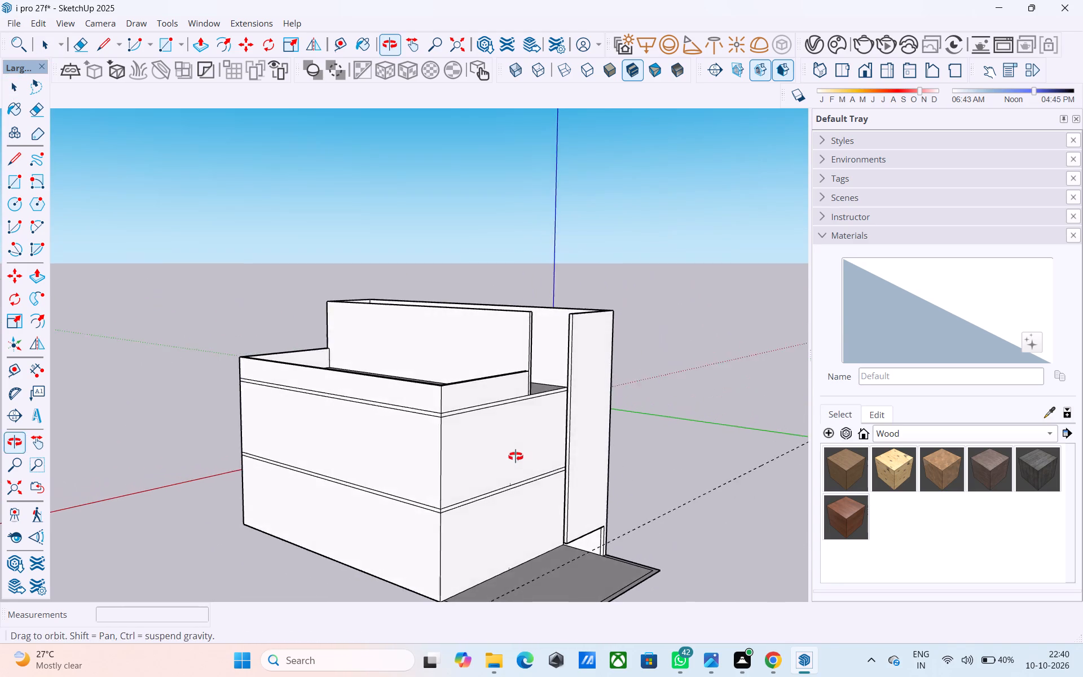
middle_drag(516, 456, 514, 456)
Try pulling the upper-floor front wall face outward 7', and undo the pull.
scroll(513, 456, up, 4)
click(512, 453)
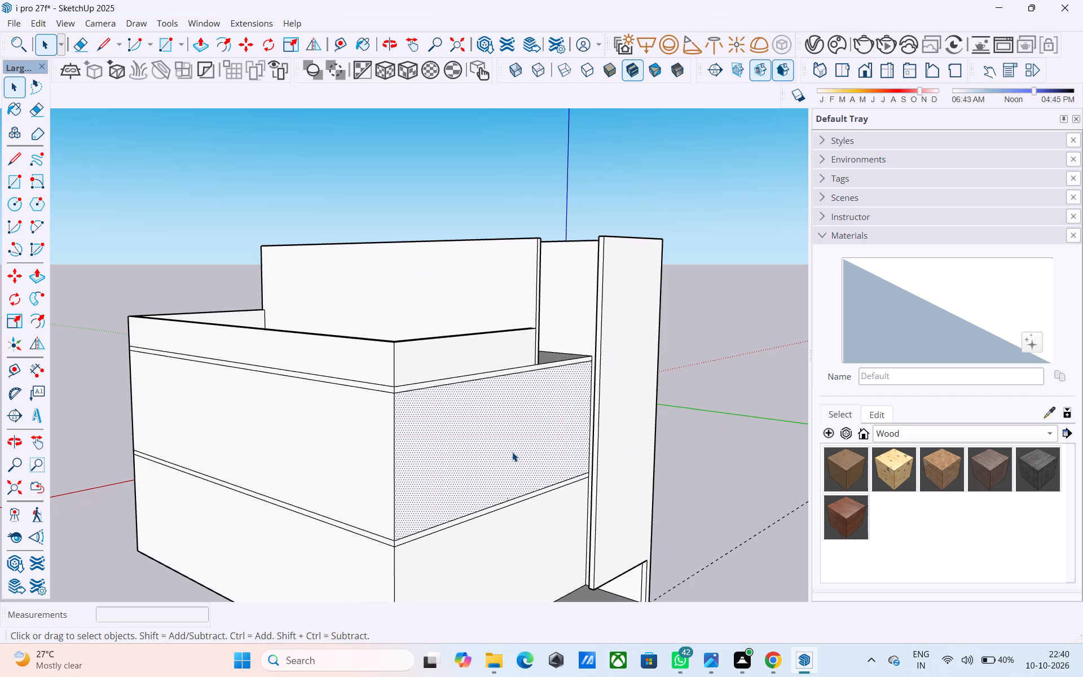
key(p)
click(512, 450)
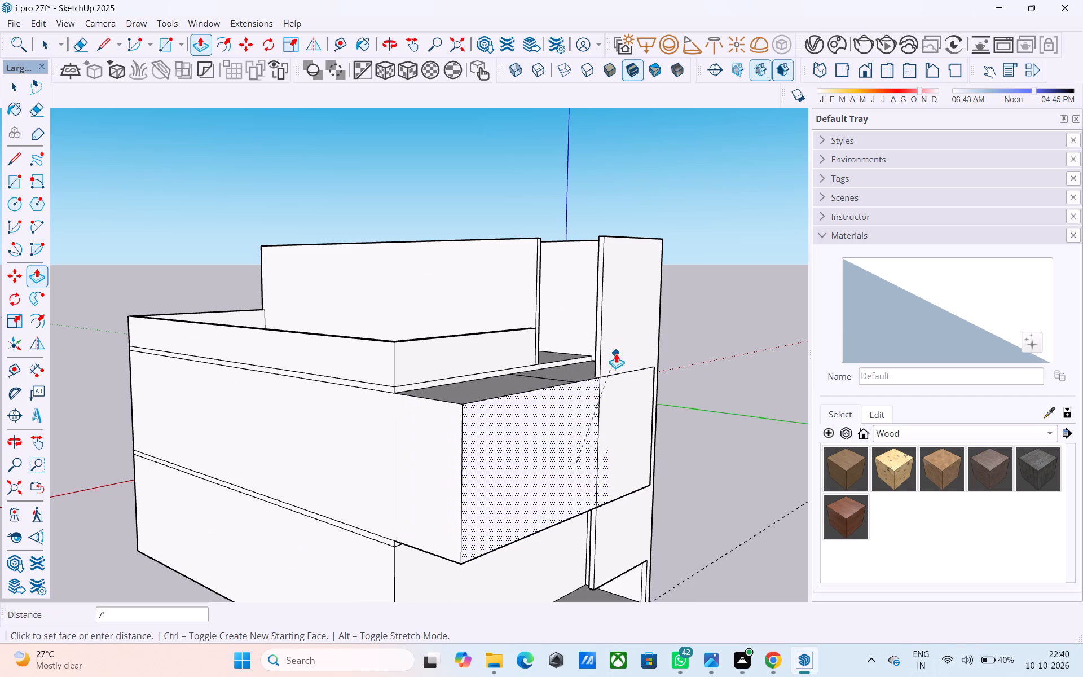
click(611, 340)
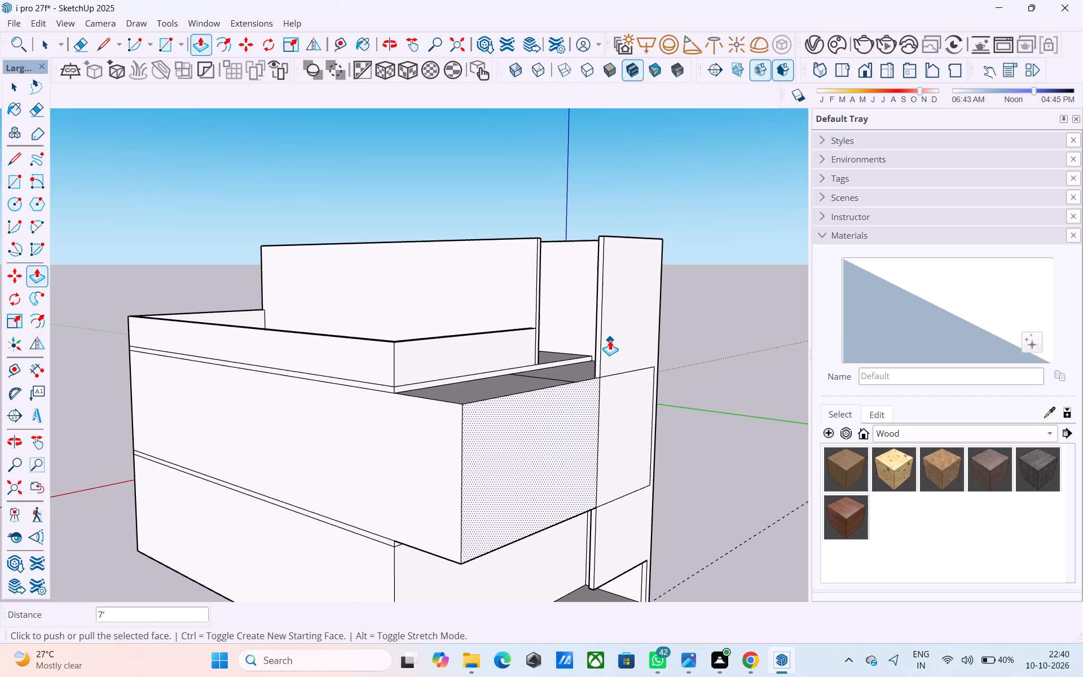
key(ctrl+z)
Pull the upper-floor front wall face outward 6' 6" to line up with the tall front wall's near edge.
click(548, 424)
scroll(571, 385, up, 5)
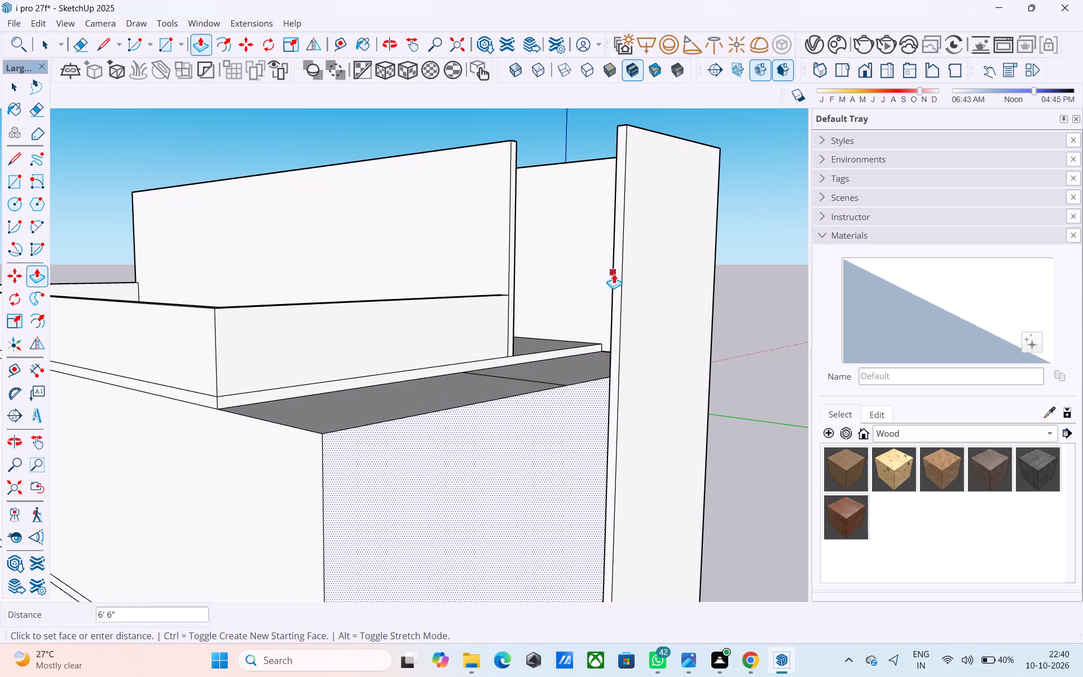
click(614, 274)
scroll(557, 282, down, 7)
Pull the lower-floor front wall face outward 6' 6" to match the upper-floor front wall.
key(space)
click(499, 487)
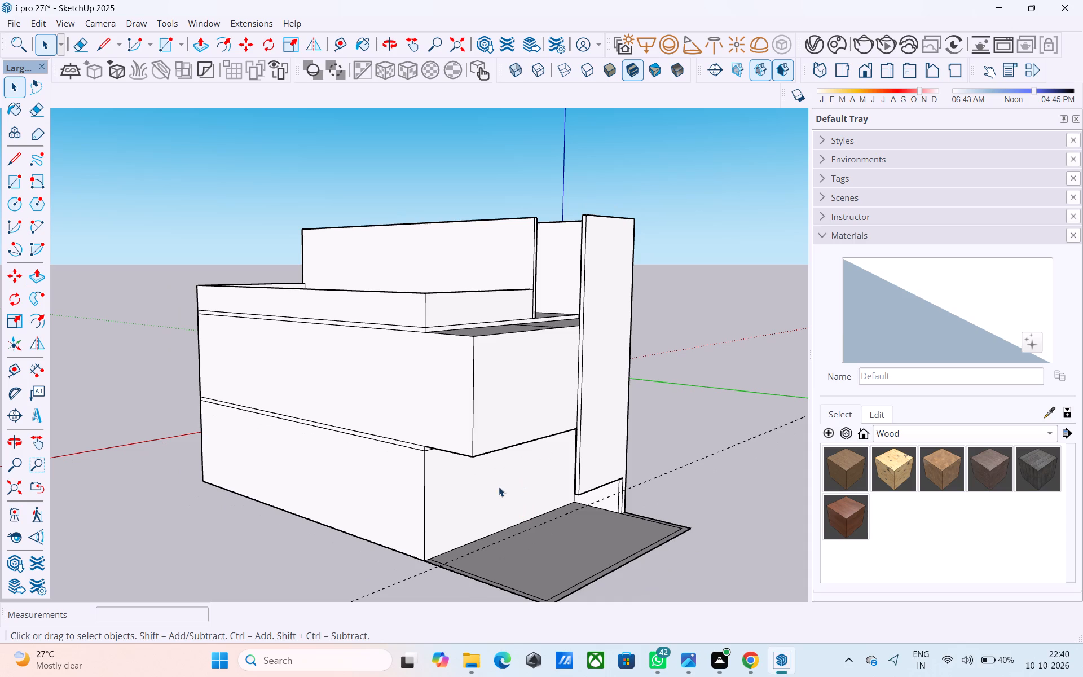
key(p)
click(499, 485)
scroll(570, 305, up, 5)
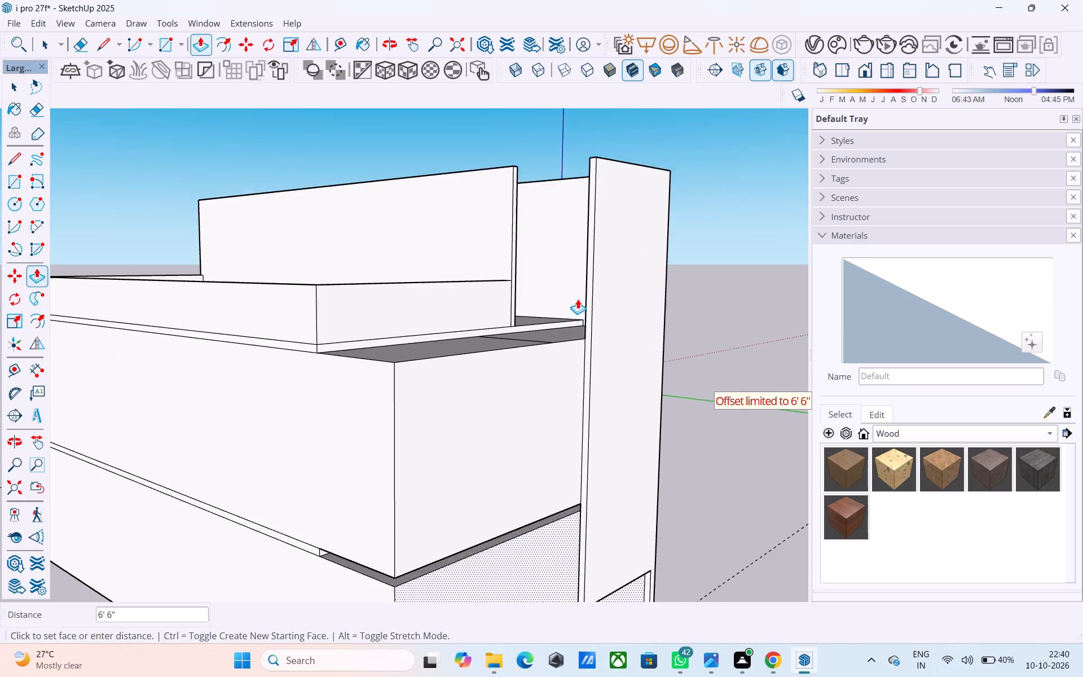
scroll(578, 299, up, 2)
click(587, 306)
scroll(571, 279, down, 6)
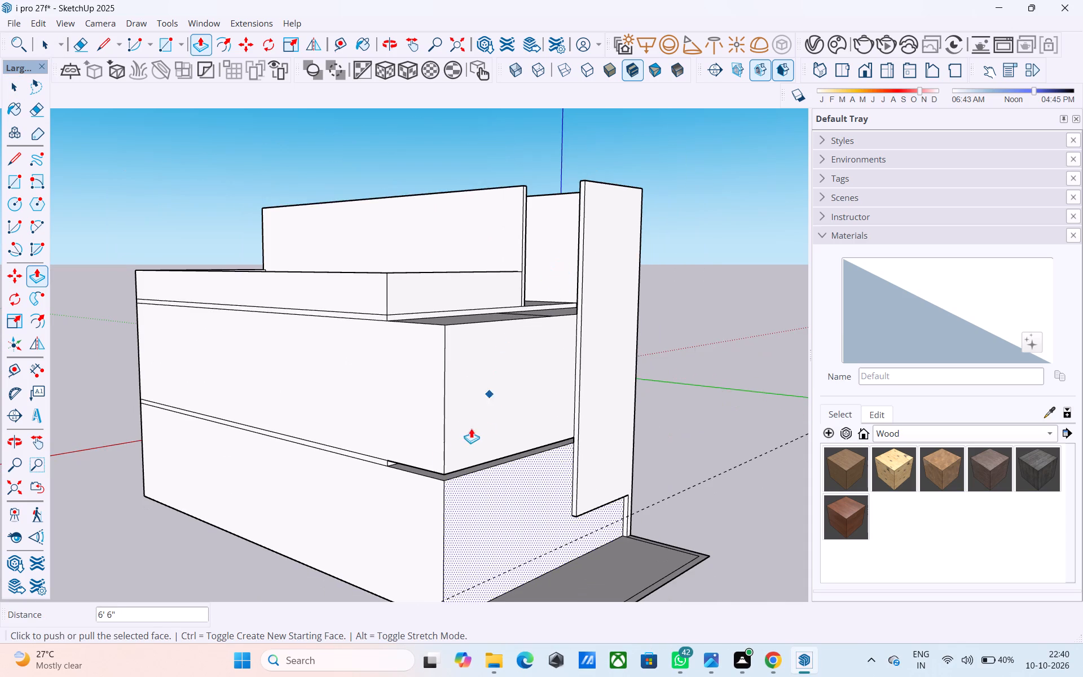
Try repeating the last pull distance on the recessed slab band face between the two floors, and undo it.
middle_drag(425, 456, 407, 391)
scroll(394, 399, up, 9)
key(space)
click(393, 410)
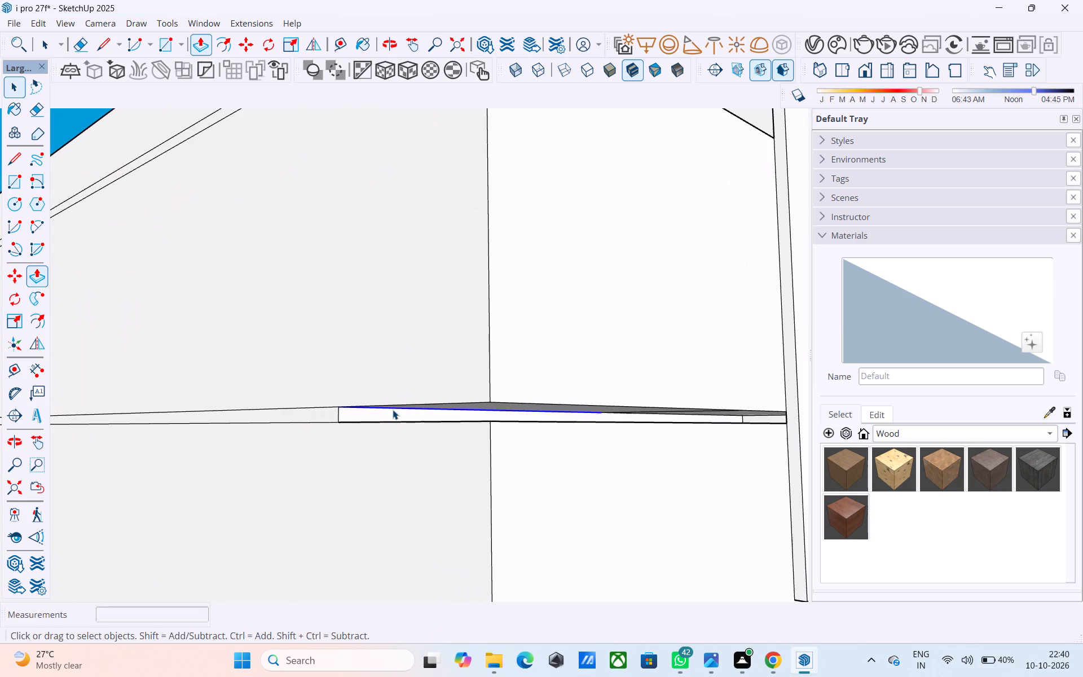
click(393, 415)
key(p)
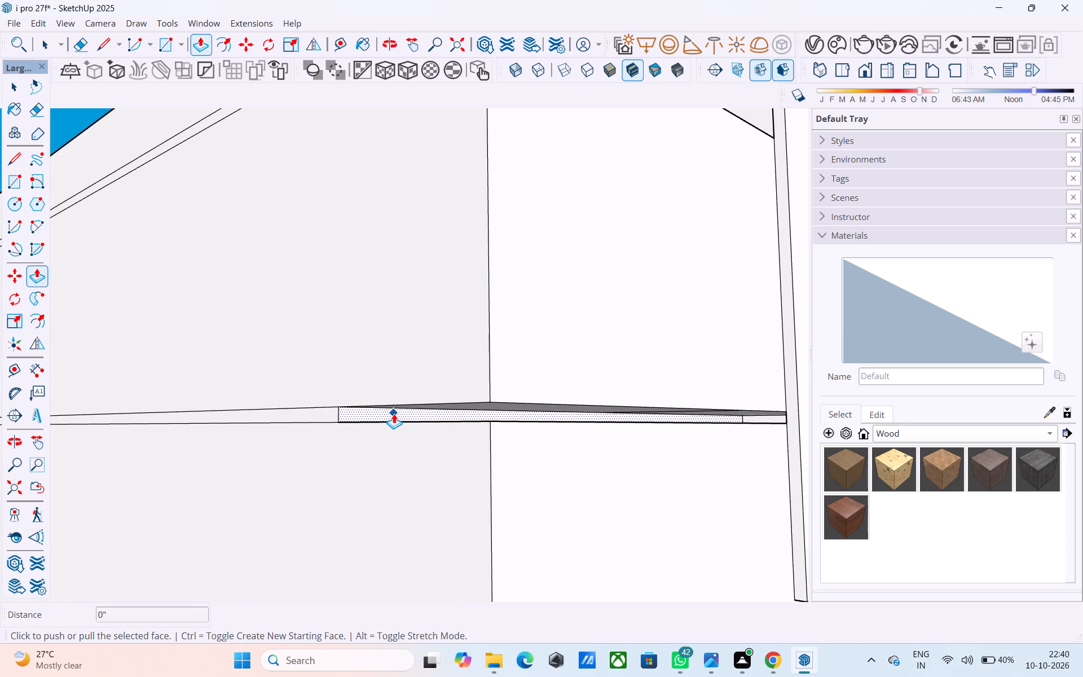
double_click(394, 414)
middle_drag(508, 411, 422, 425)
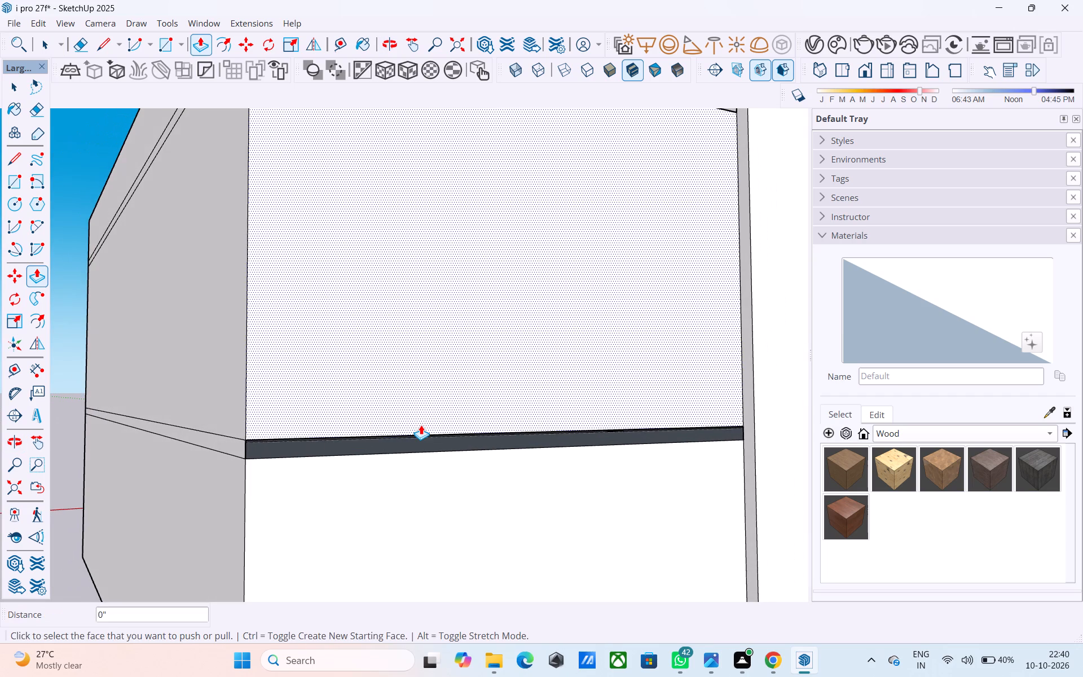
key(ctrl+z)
Pull the recessed front face of the slab band between the floors outward 6' 6" to the tall front wall.
middle_drag(294, 447, 464, 424)
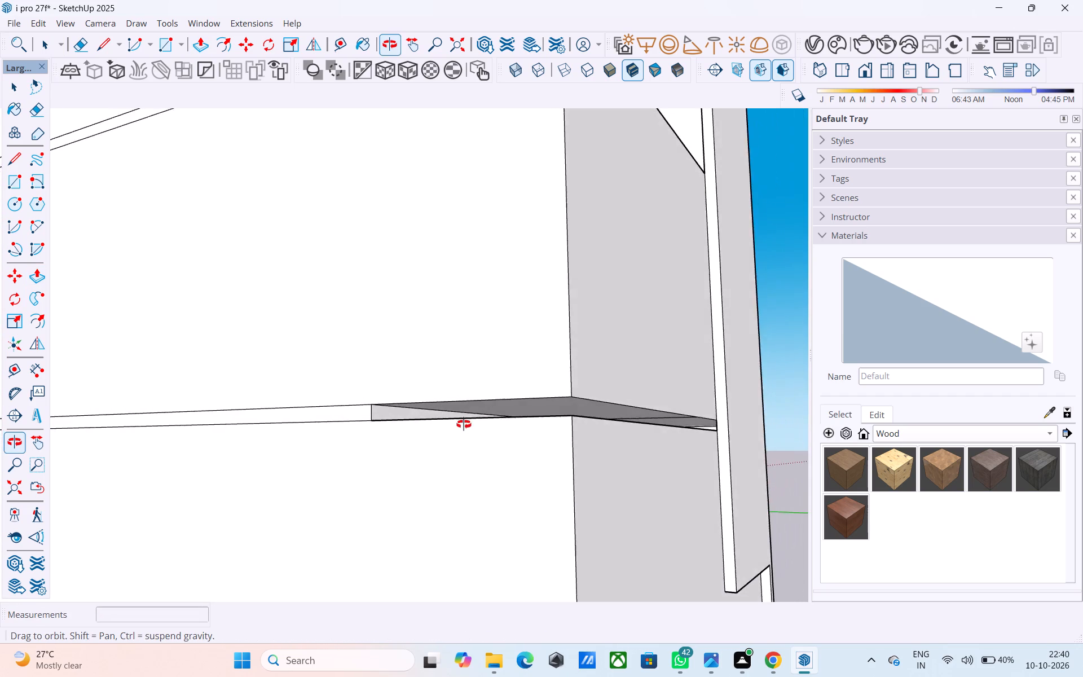
middle_drag(464, 424, 464, 425)
scroll(438, 435, up, 5)
click(377, 404)
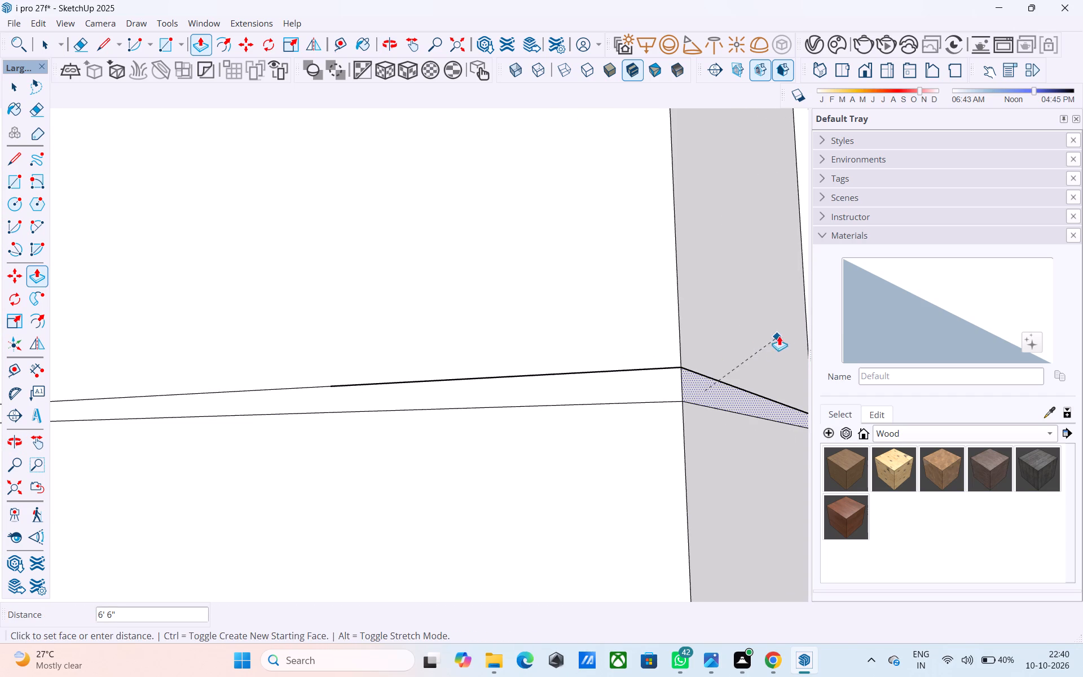
middle_drag(802, 295, 618, 376)
scroll(612, 379, up, 7)
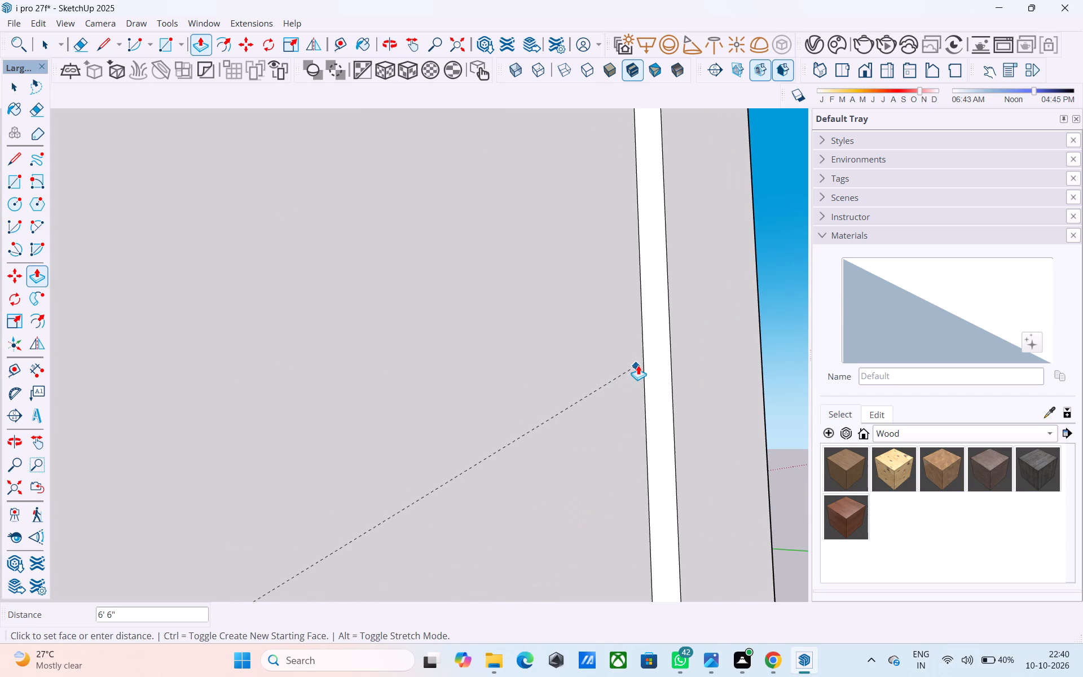
click(640, 363)
scroll(597, 398, down, 9)
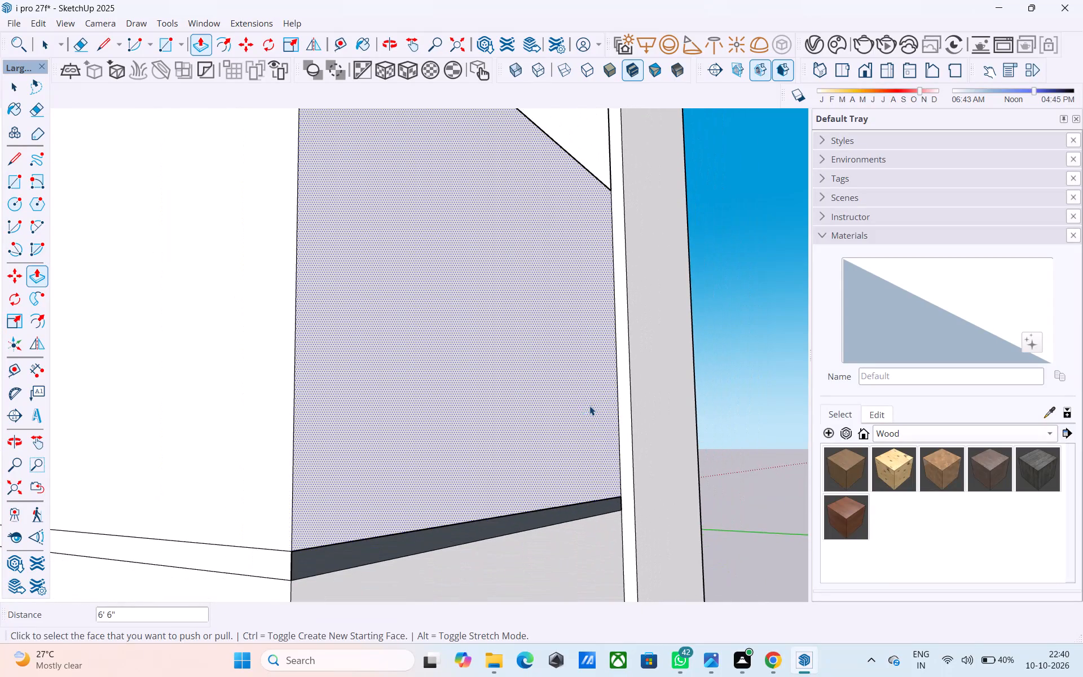
Draw a 15' wide rectangle over the slab band's open front between the floors, from the outer corner to the tall wall.
key(space)
middle_drag(585, 408, 527, 369)
scroll(447, 419, down, 1)
middle_drag(446, 419, 571, 328)
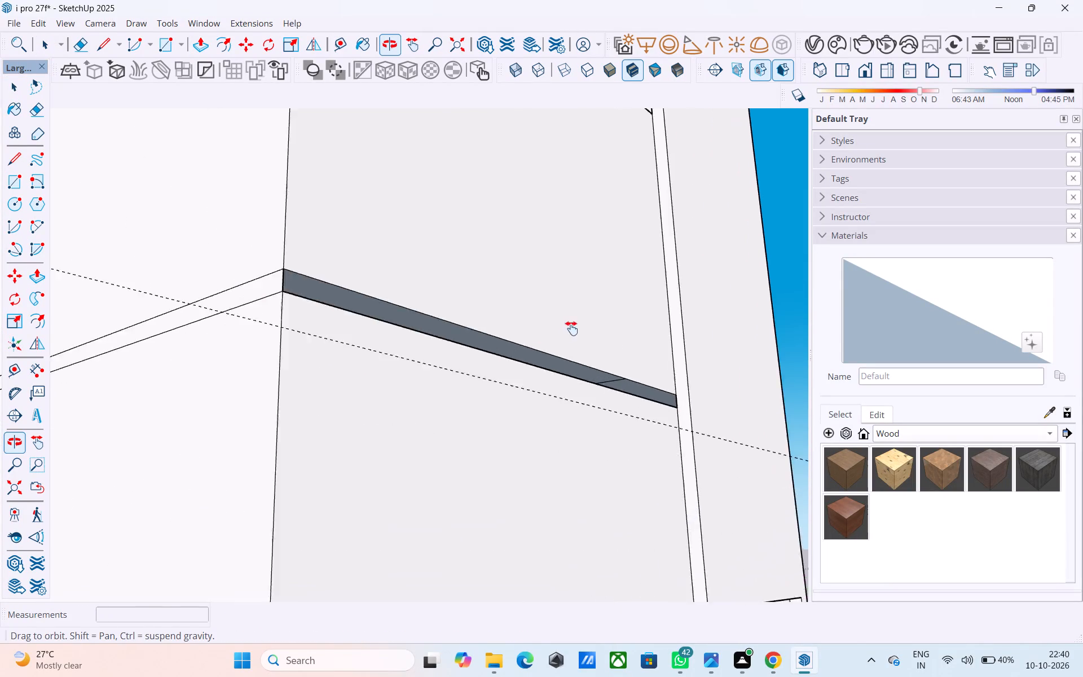
middle_drag(571, 328, 664, 358)
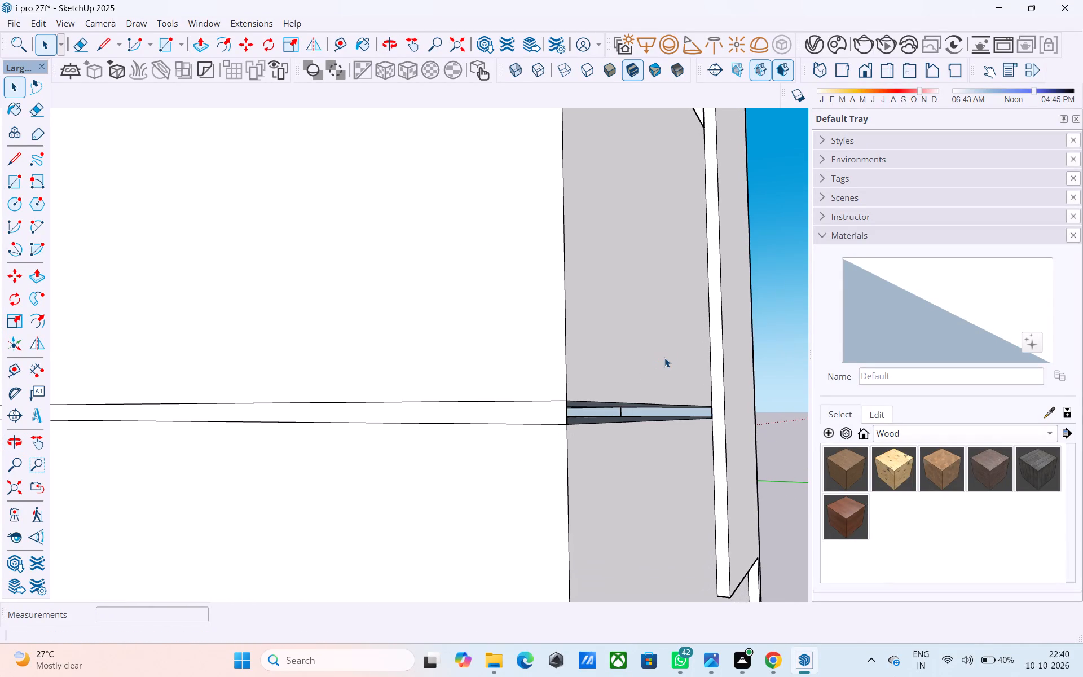
key(r)
click(571, 397)
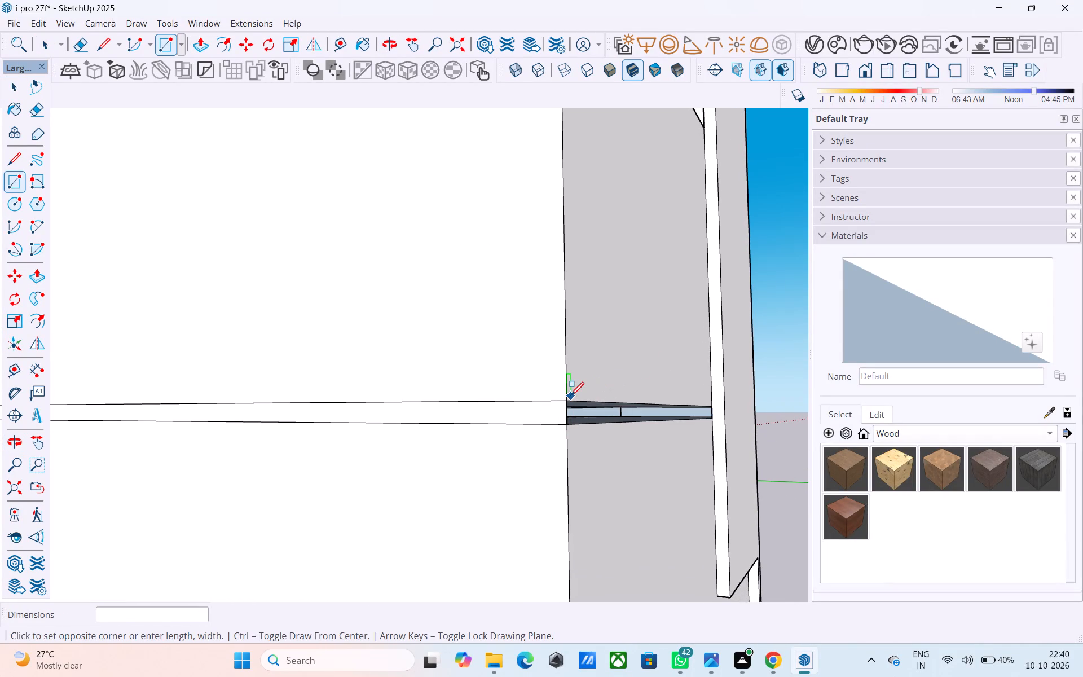
key(r)
click(565, 398)
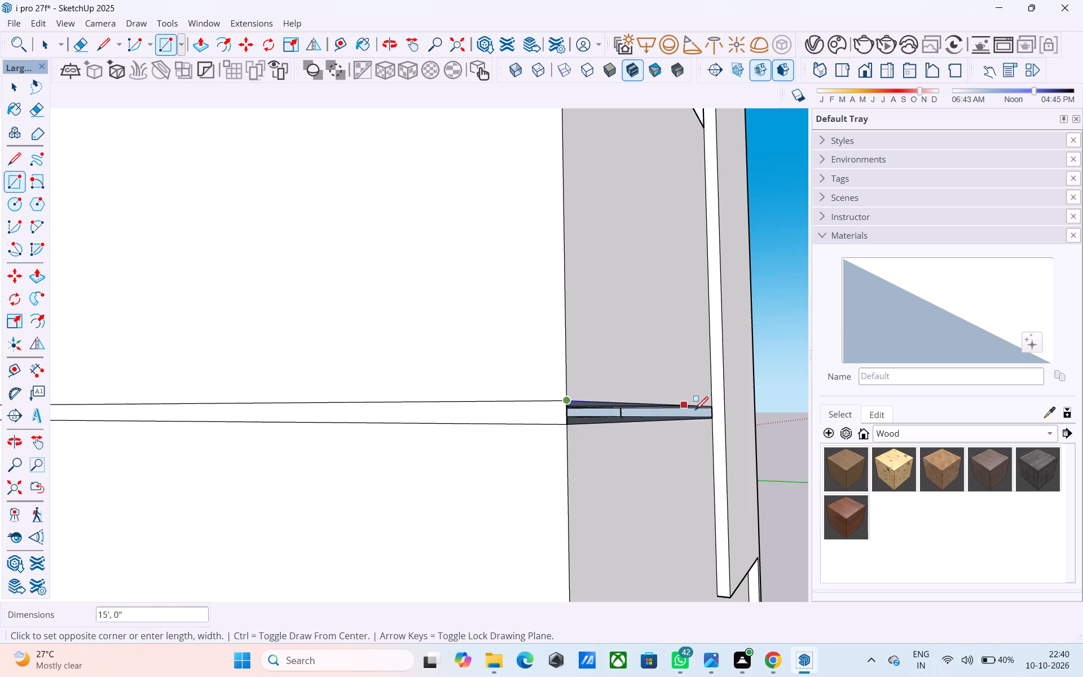
click(711, 423)
key(space)
middle_drag(712, 421, 685, 421)
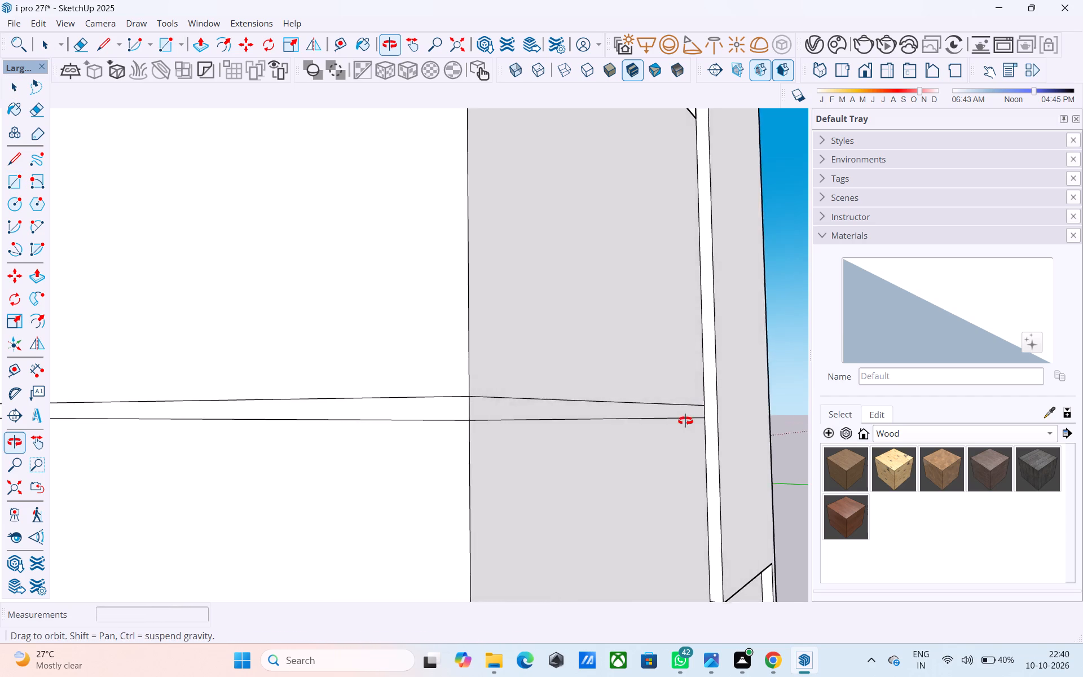
middle_drag(685, 421, 495, 469)
scroll(496, 468, down, 15)
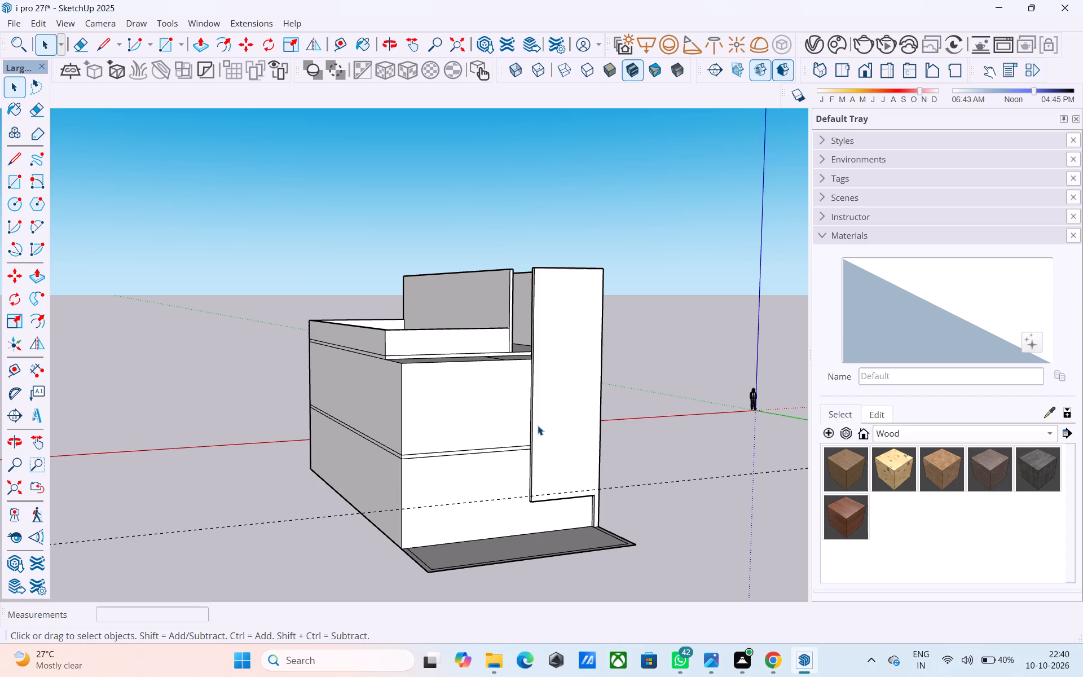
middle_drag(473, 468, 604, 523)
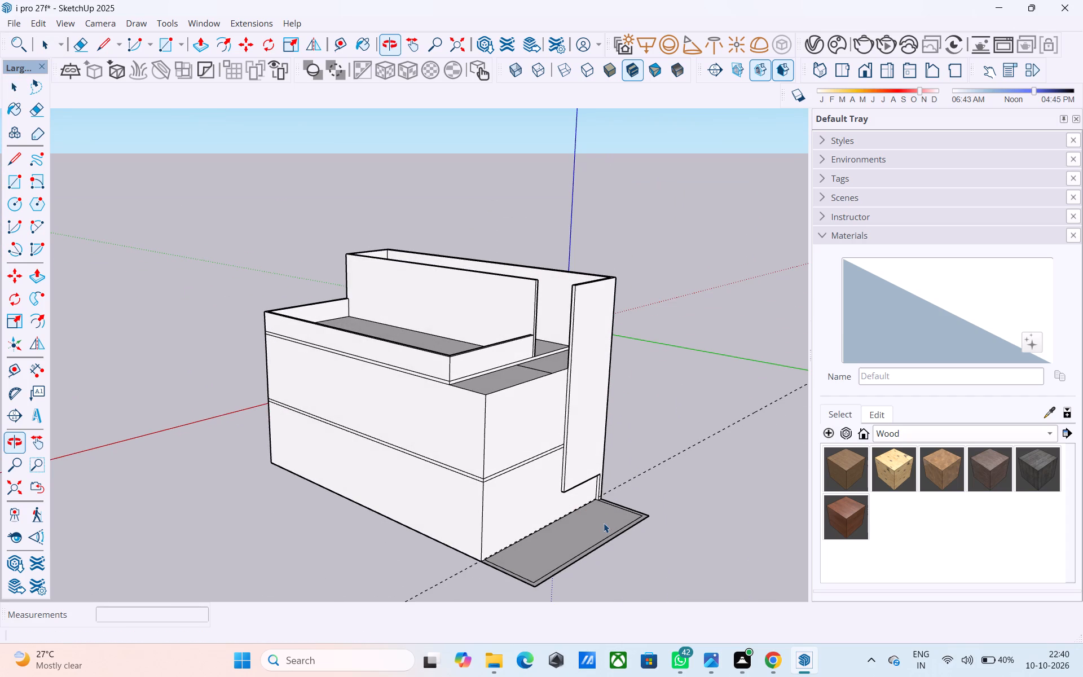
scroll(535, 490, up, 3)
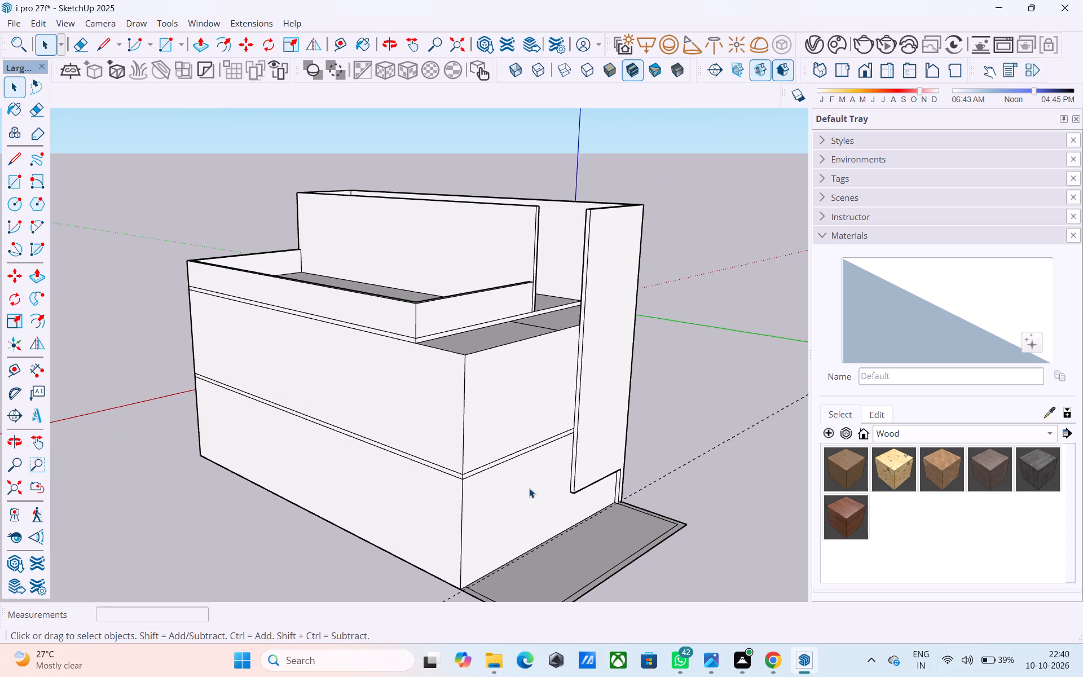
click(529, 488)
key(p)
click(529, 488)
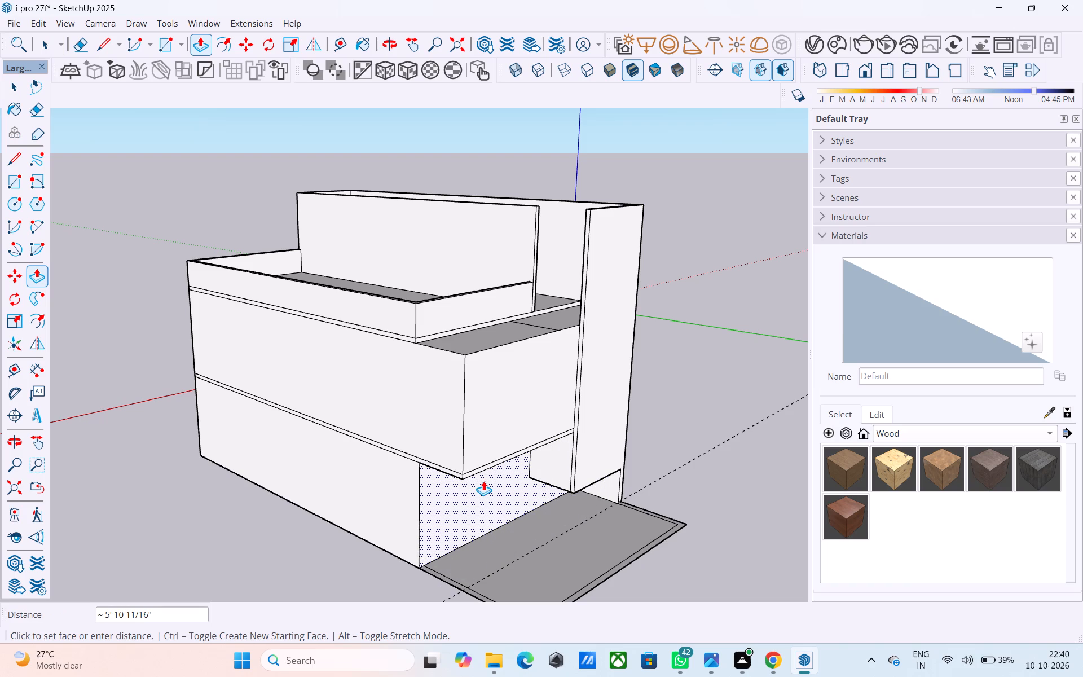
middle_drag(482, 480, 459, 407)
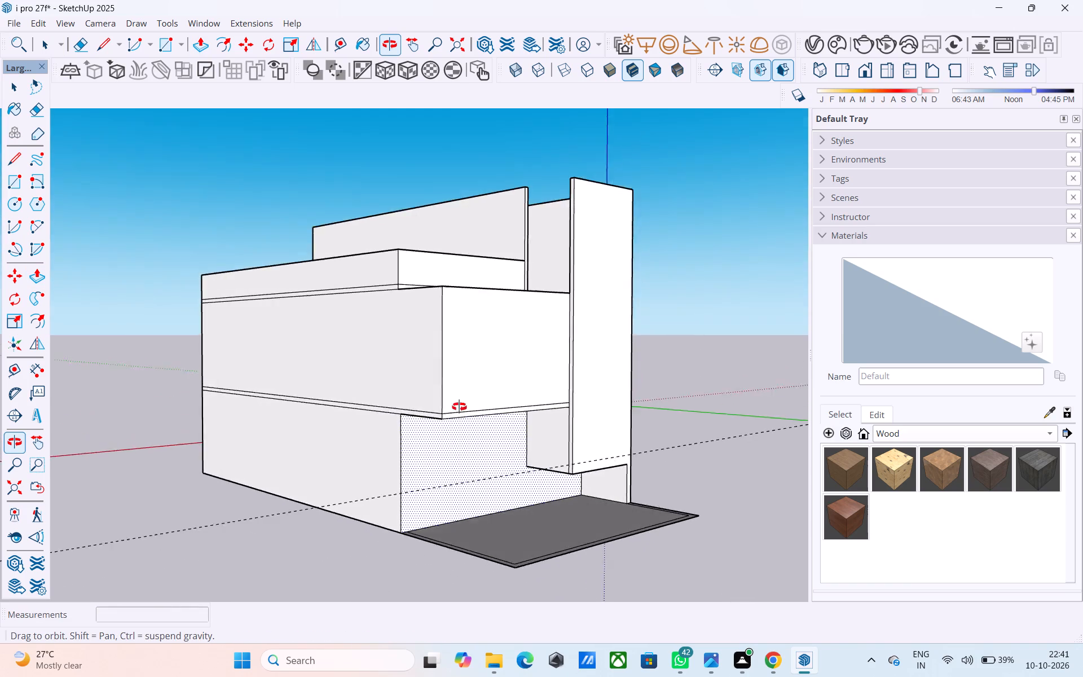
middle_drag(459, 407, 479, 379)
Undo the slab band rectangle and the outward pulls of the slab band, lower-floor and upper-floor front walls.
key(ctrl+z)
key(ctrl+z)
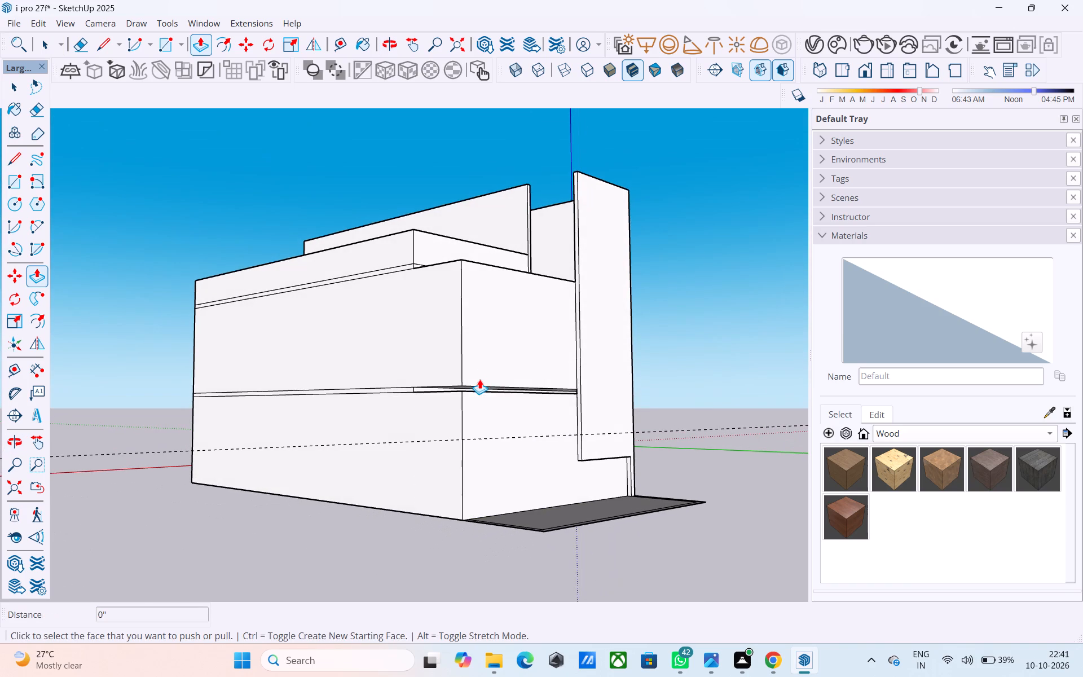
key(ctrl+z)
key(ctrl+z)
Pull only the upper-floor front wall face outward until it meets the tall front wall.
middle_drag(515, 420, 579, 442)
scroll(556, 410, up, 1)
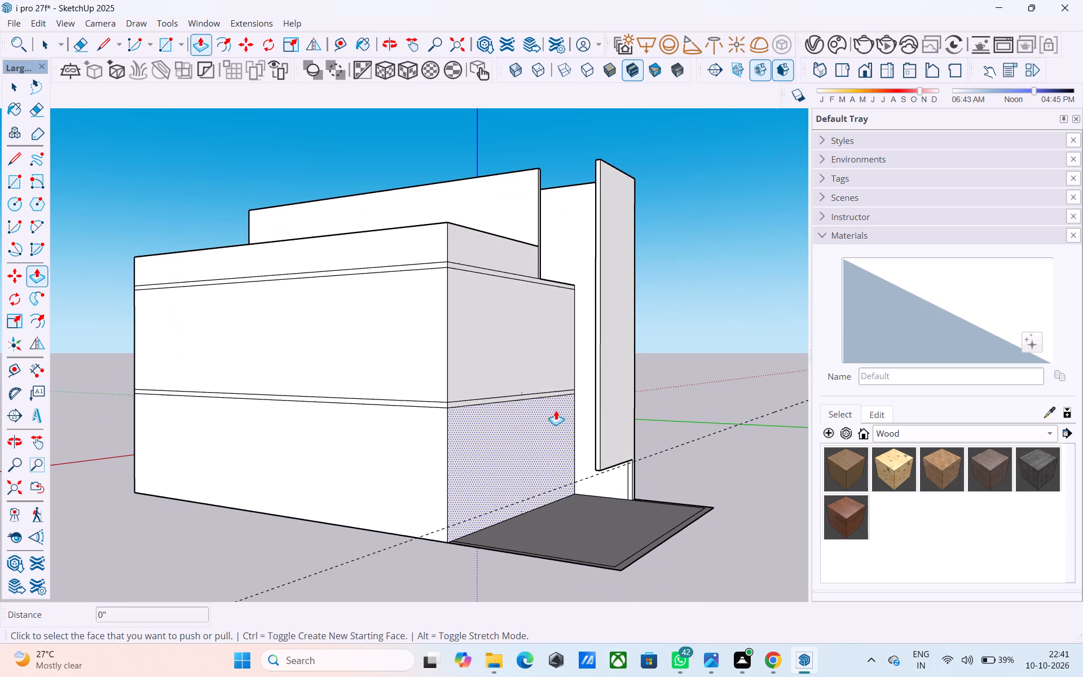
click(528, 375)
scroll(612, 195, up, 6)
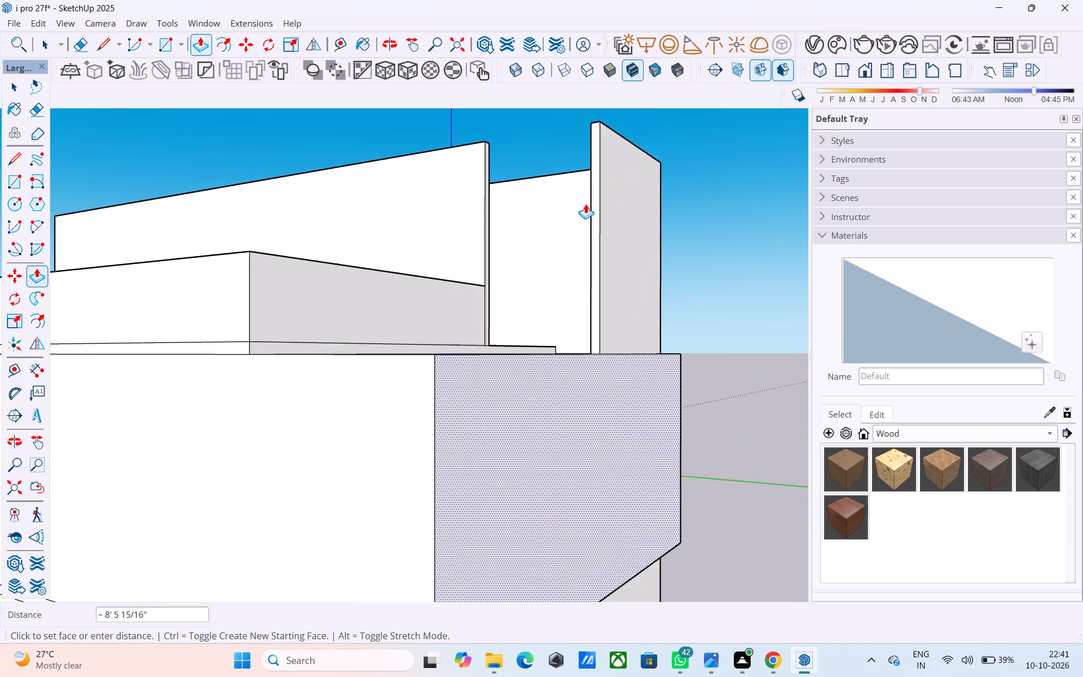
click(588, 204)
key(space)
Erase the leftover edge across the top of the projecting upper-floor block beside the tall front wall.
scroll(586, 223, down, 4)
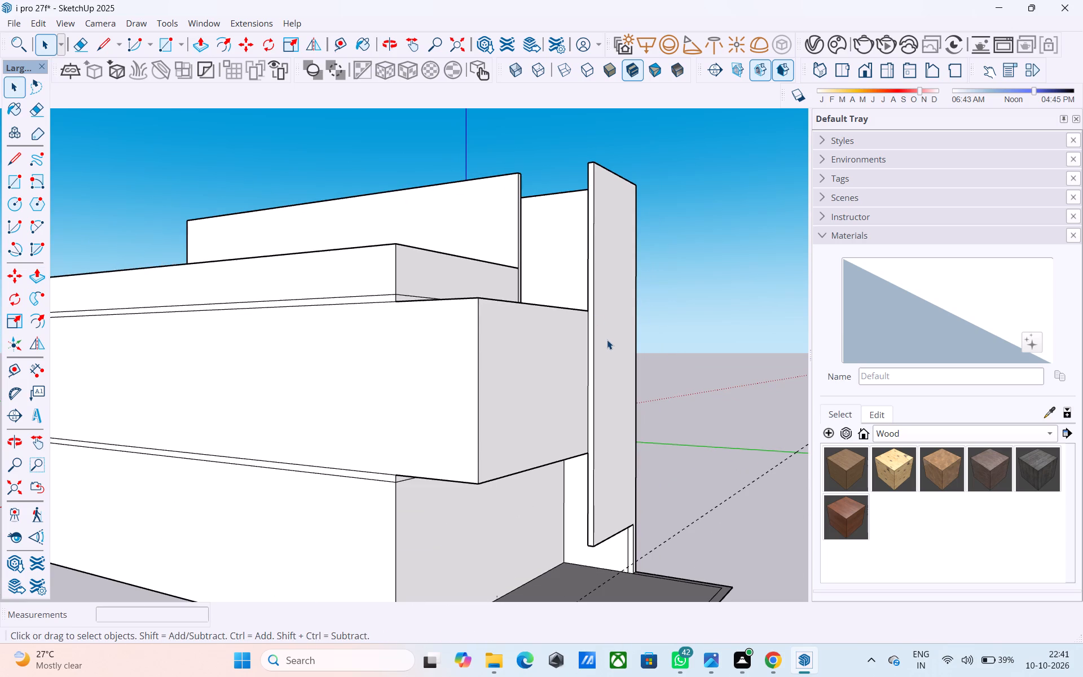
middle_drag(611, 480, 504, 545)
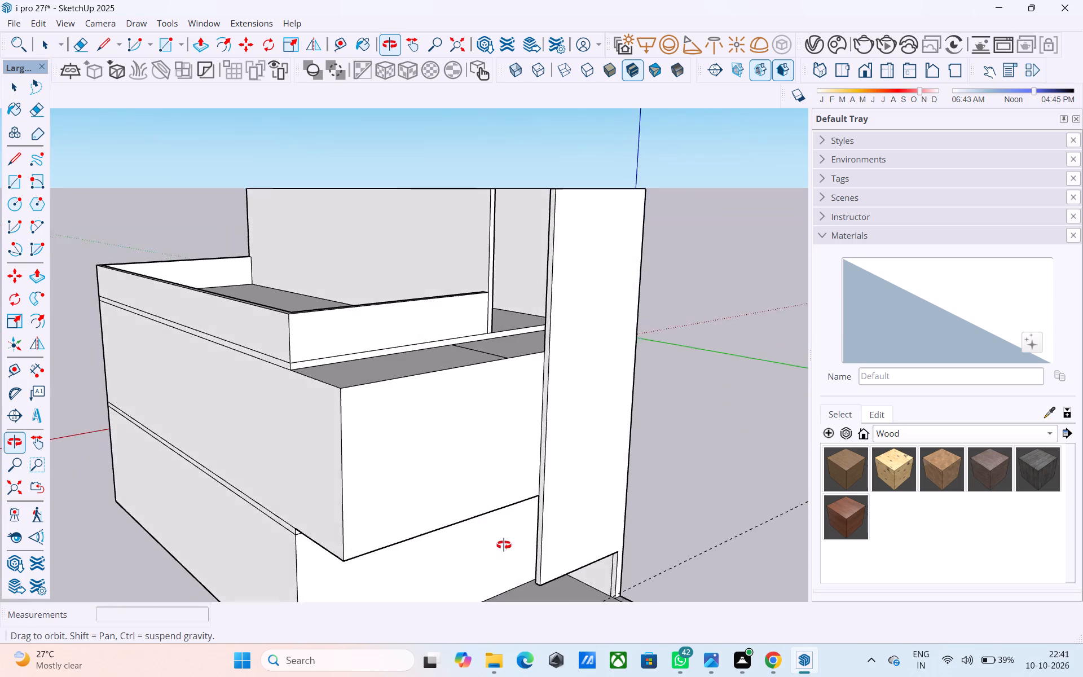
middle_drag(504, 545, 465, 540)
scroll(491, 409, up, 5)
scroll(501, 377, down, 4)
middle_drag(503, 382, 552, 578)
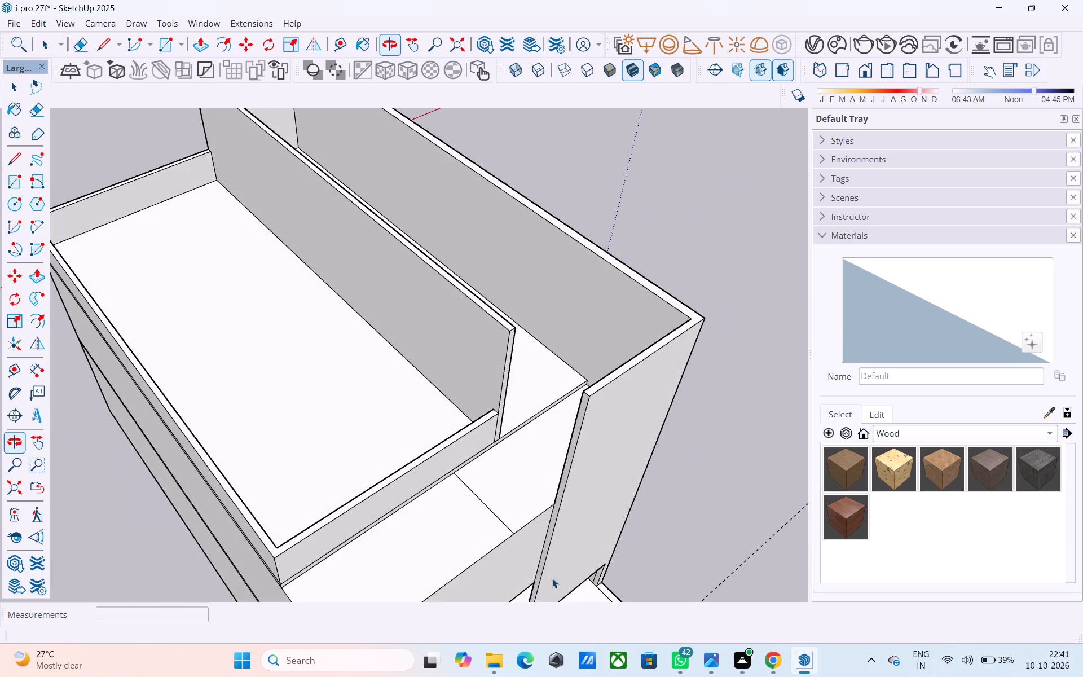
scroll(522, 534, up, 5)
key(e)
click(495, 518)
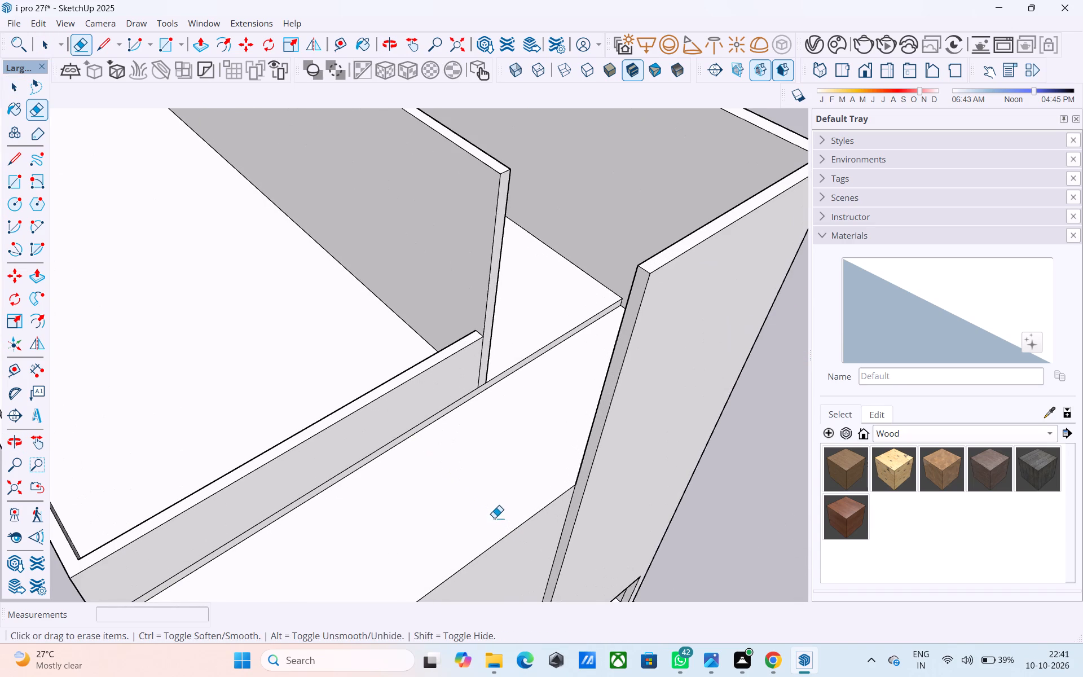
key(space)
Draw a 6" line across the parapet top at the front outer corner, separating the front parapet strip from the side parapet.
scroll(496, 527, down, 6)
middle_drag(498, 532, 455, 360)
scroll(455, 359, up, 1)
scroll(449, 353, down, 5)
middle_drag(447, 373, 425, 359)
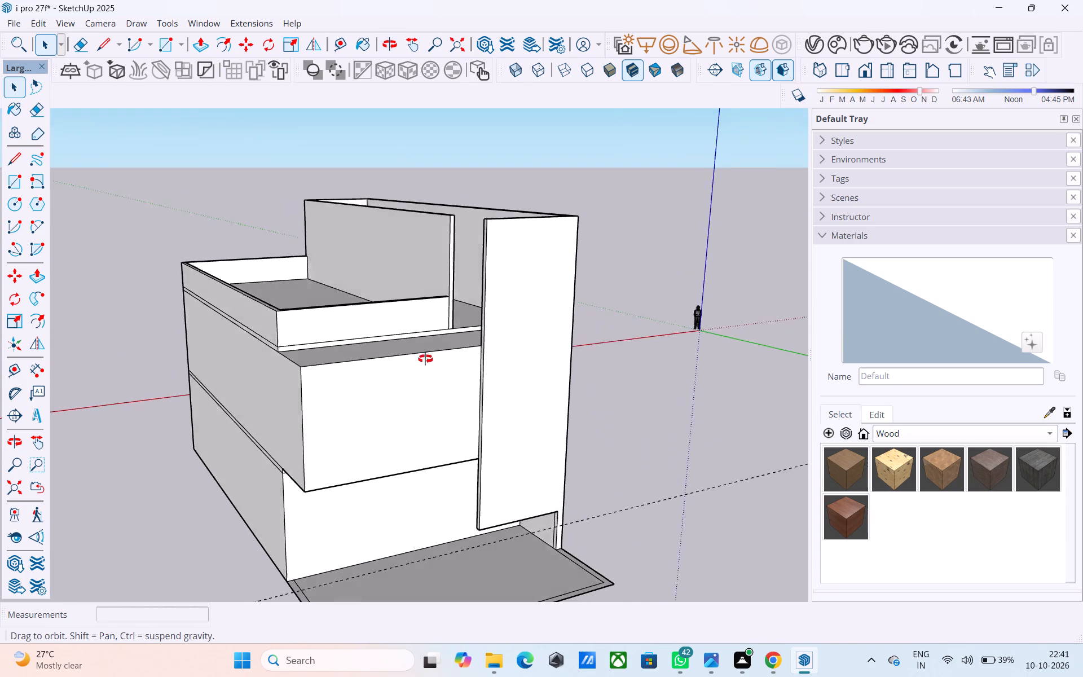
middle_drag(425, 359, 647, 411)
middle_drag(483, 353, 495, 371)
scroll(494, 368, up, 6)
key(l)
scroll(449, 385, up, 5)
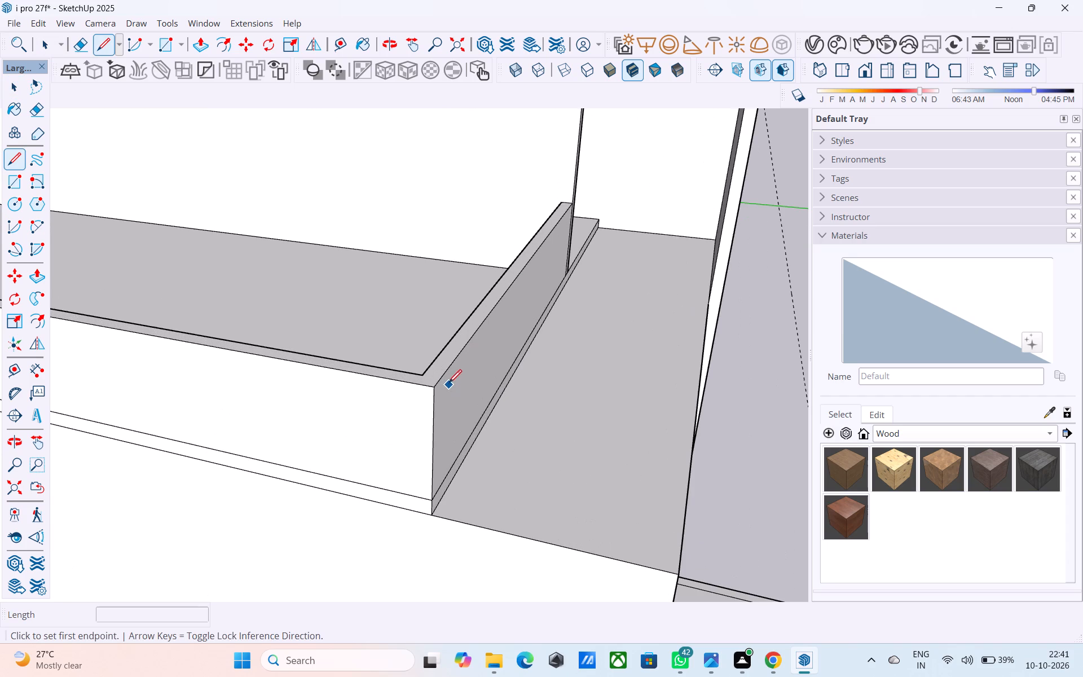
click(428, 372)
scroll(441, 380, up, 5)
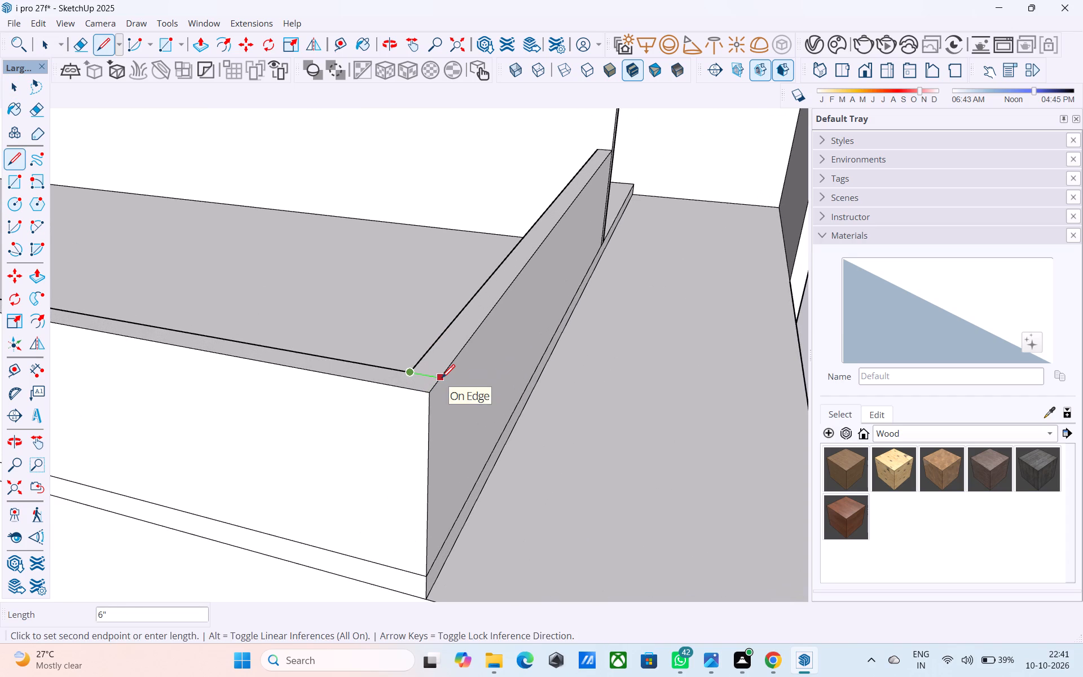
scroll(442, 379, up, 3)
scroll(442, 379, down, 1)
middle_drag(442, 379, 456, 500)
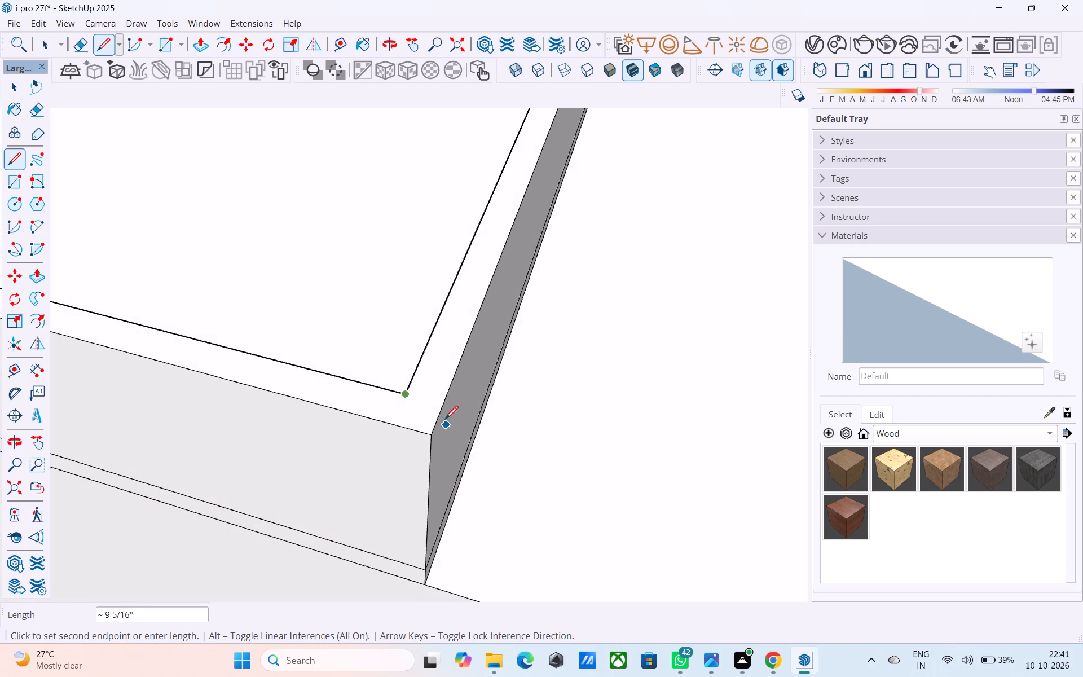
click(442, 399)
key(space)
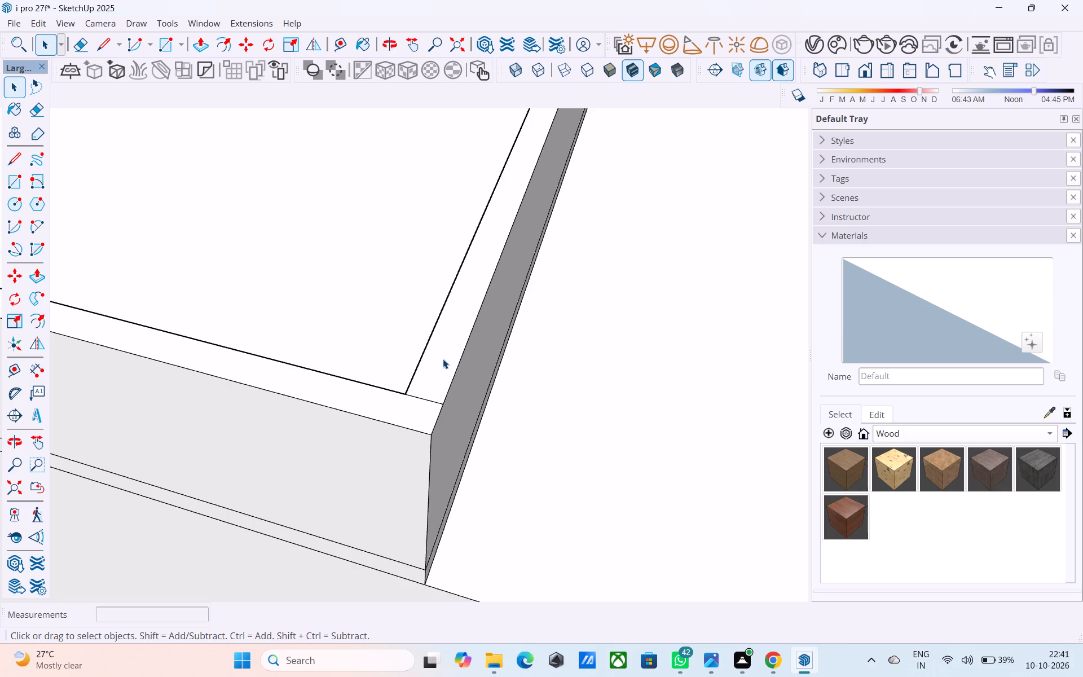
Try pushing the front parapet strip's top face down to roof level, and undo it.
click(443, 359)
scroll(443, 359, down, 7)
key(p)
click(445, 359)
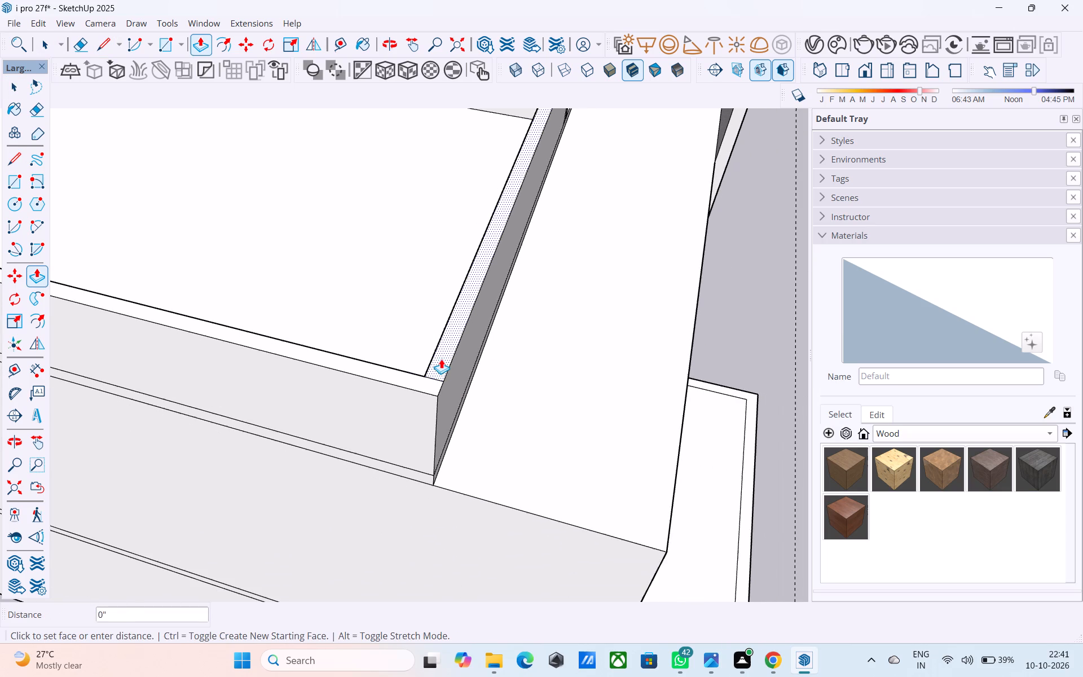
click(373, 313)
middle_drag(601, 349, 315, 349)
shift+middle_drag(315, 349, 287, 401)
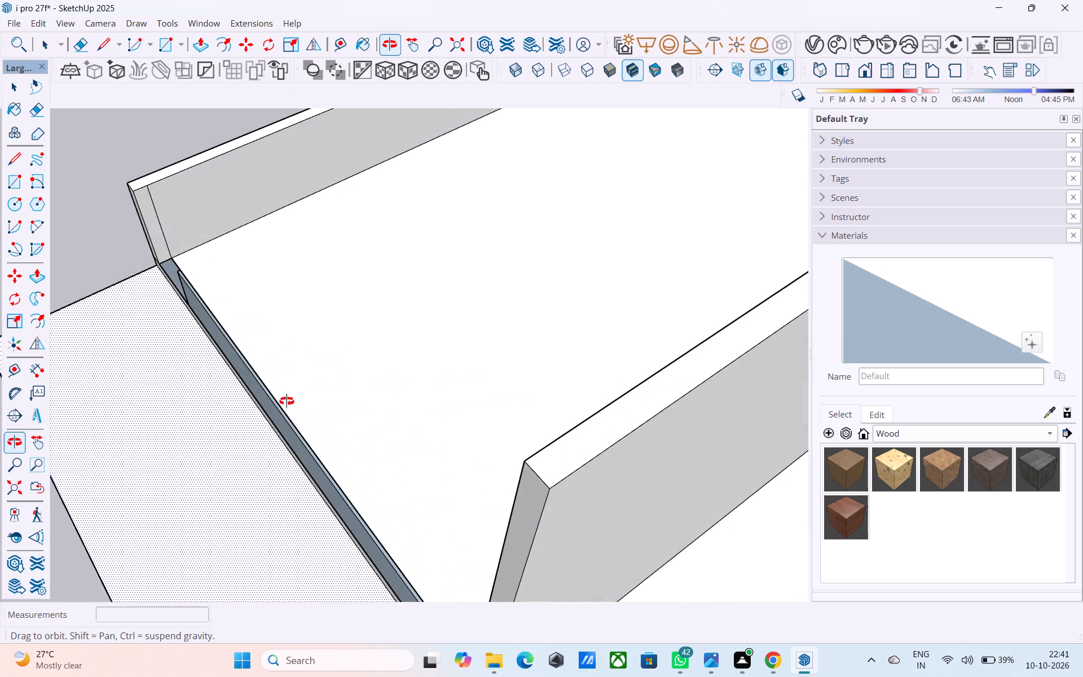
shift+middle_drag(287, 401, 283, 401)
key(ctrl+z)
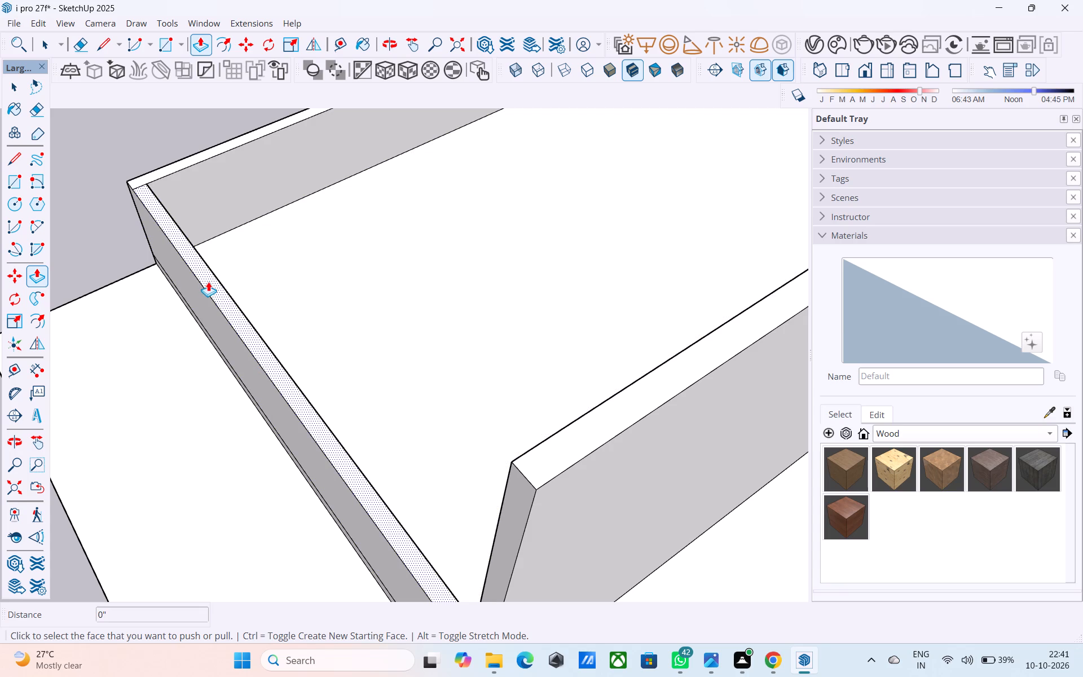
Push the front parapet strip's top face down 3' 6" to roof level.
click(208, 282)
click(331, 315)
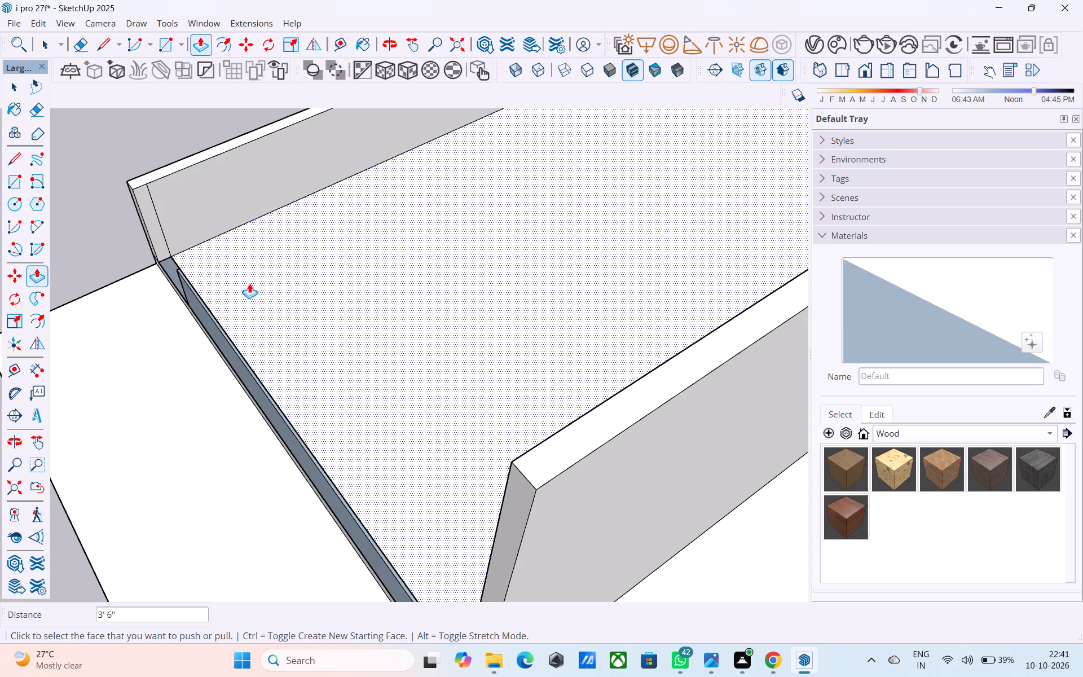
Draw an 18' 6" by 6" rectangle over the open gap left by the removed front parapet.
key(r)
scroll(222, 285, up, 8)
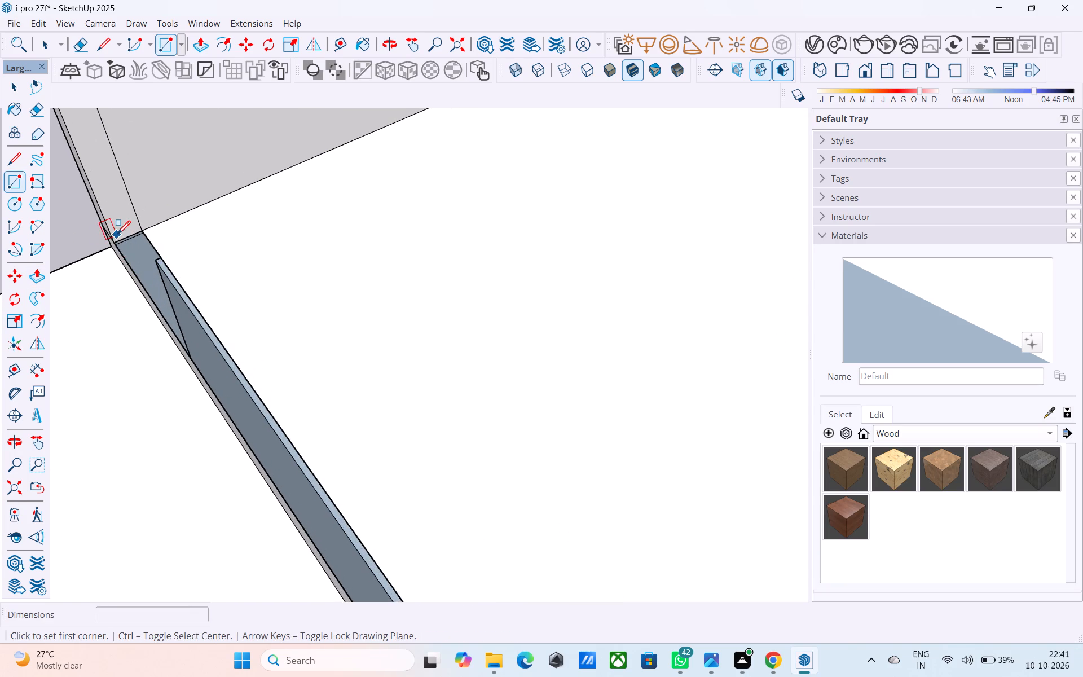
click(117, 238)
scroll(146, 247, down, 3)
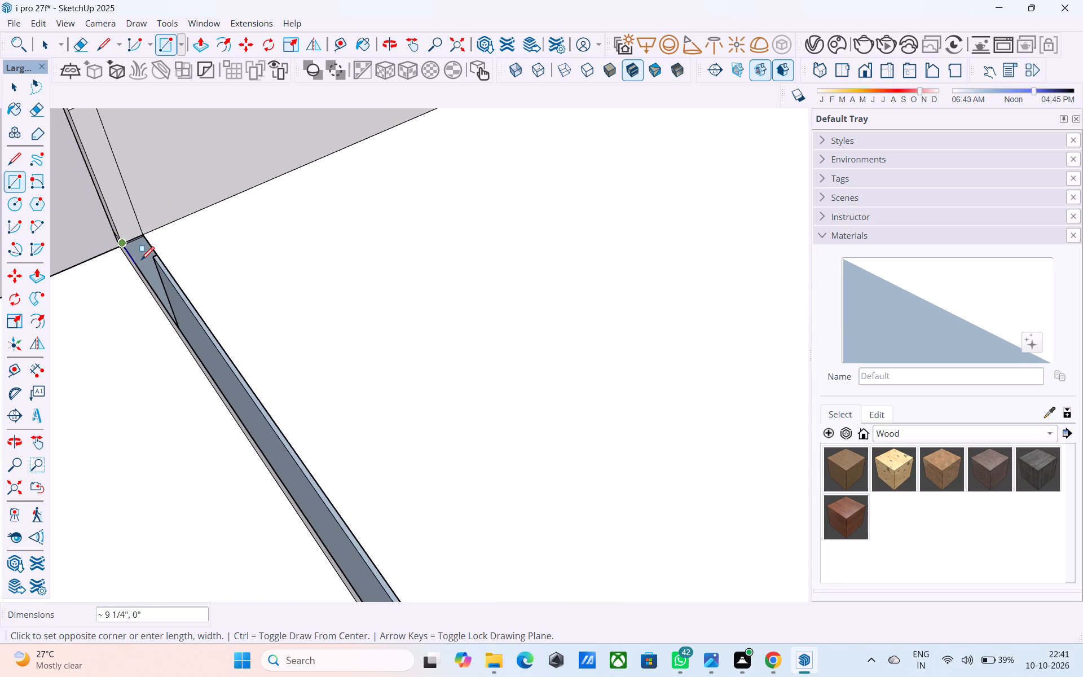
scroll(141, 261, down, 7)
middle_drag(144, 271, 684, 355)
scroll(703, 333, up, 3)
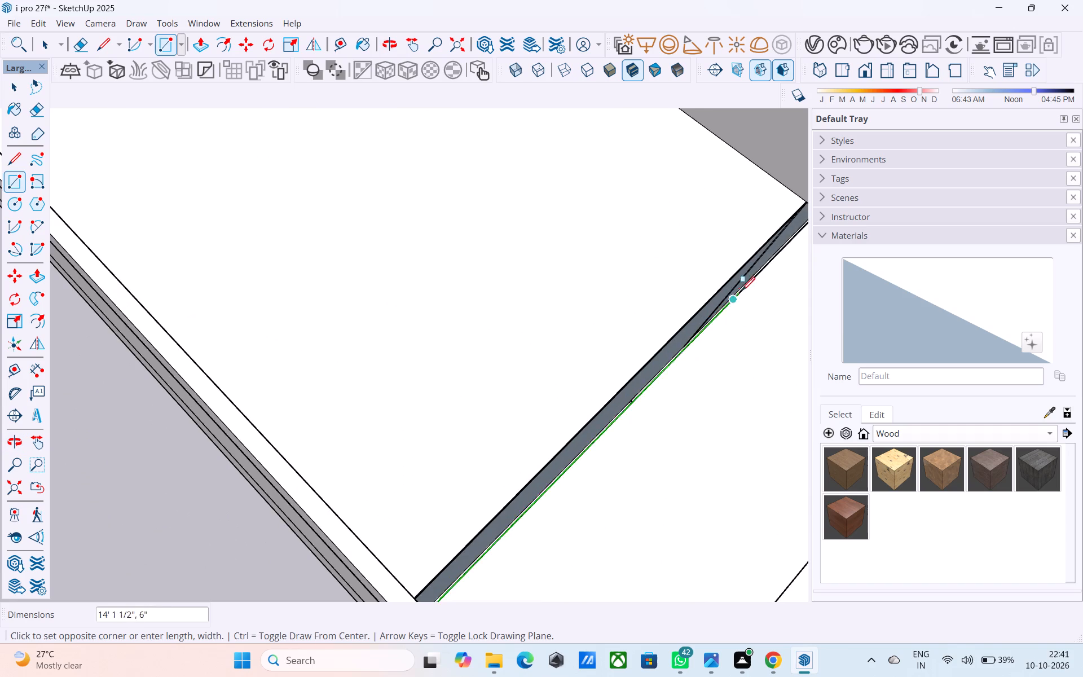
scroll(694, 257, down, 2)
scroll(767, 235, up, 1)
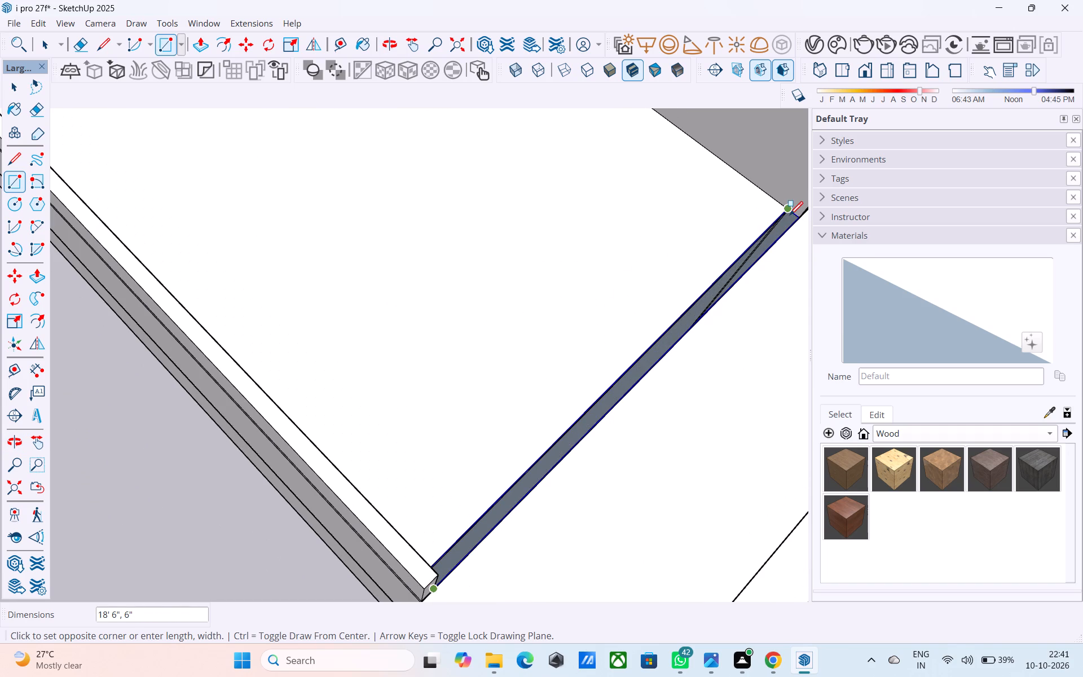
click(791, 214)
middle_drag(774, 219, 496, 259)
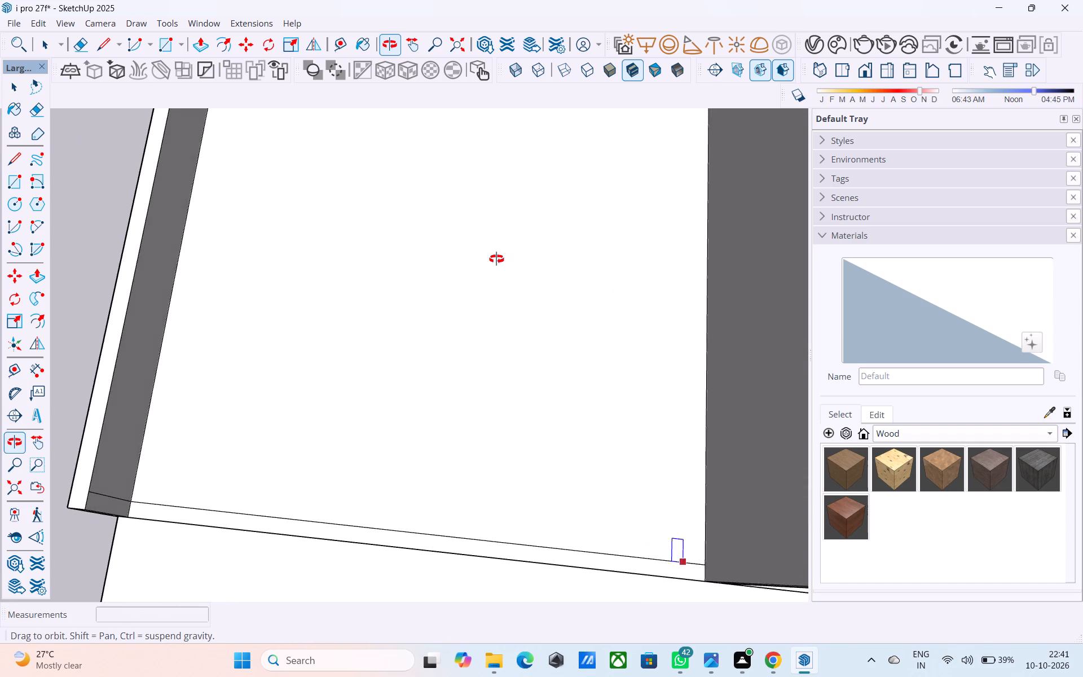
middle_drag(496, 259, 483, 261)
Erase the edge between the filled strip and the roof surface along the front.
key(e)
click(168, 499)
drag(168, 499, 174, 496)
scroll(268, 472, down, 3)
middle_drag(268, 472, 334, 362)
scroll(307, 421, up, 4)
drag(297, 394, 297, 388)
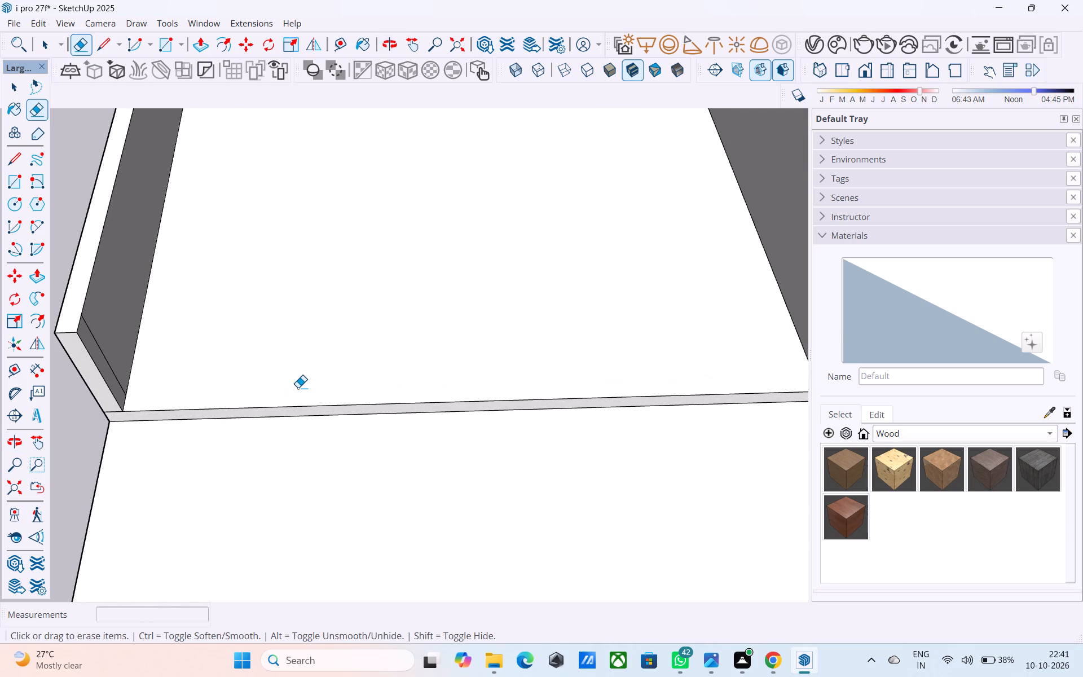
key(space)
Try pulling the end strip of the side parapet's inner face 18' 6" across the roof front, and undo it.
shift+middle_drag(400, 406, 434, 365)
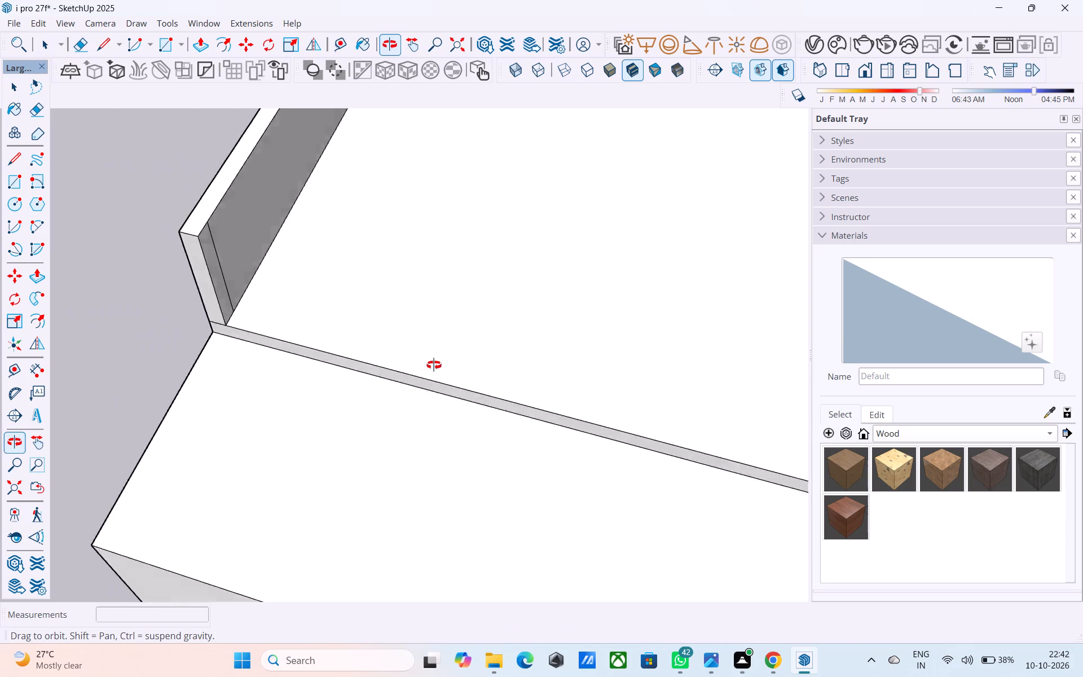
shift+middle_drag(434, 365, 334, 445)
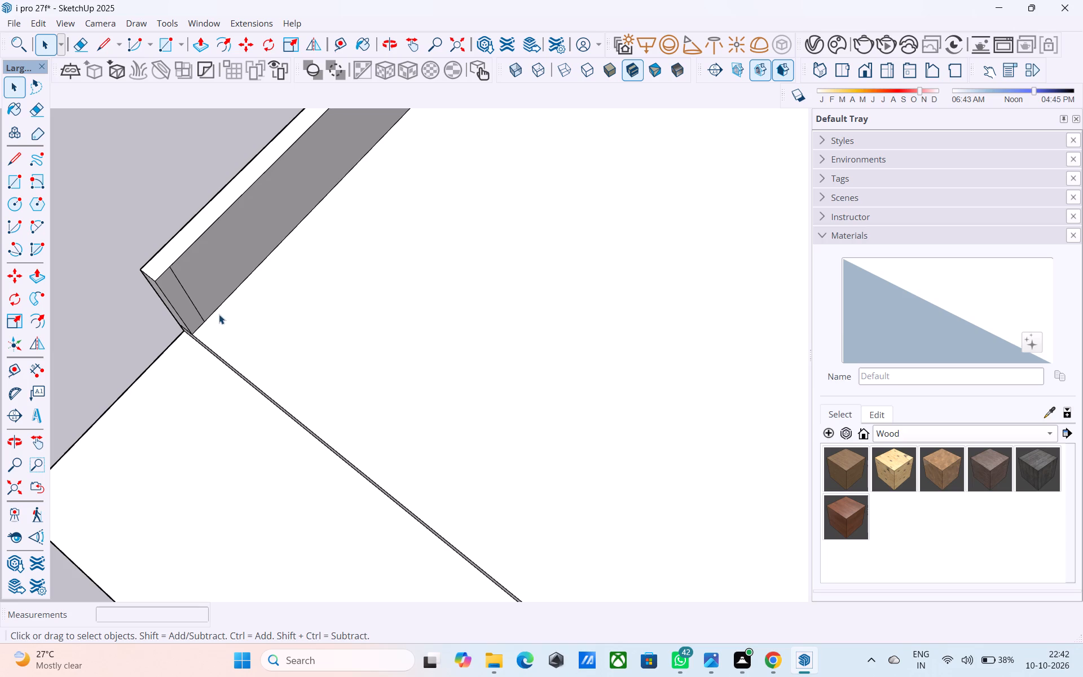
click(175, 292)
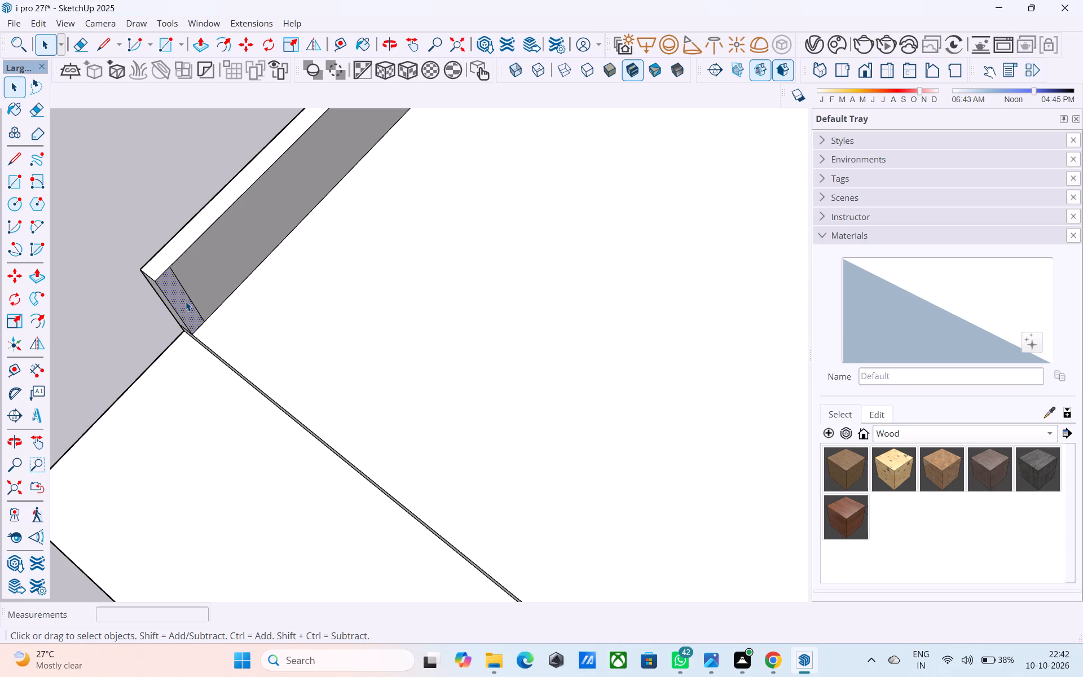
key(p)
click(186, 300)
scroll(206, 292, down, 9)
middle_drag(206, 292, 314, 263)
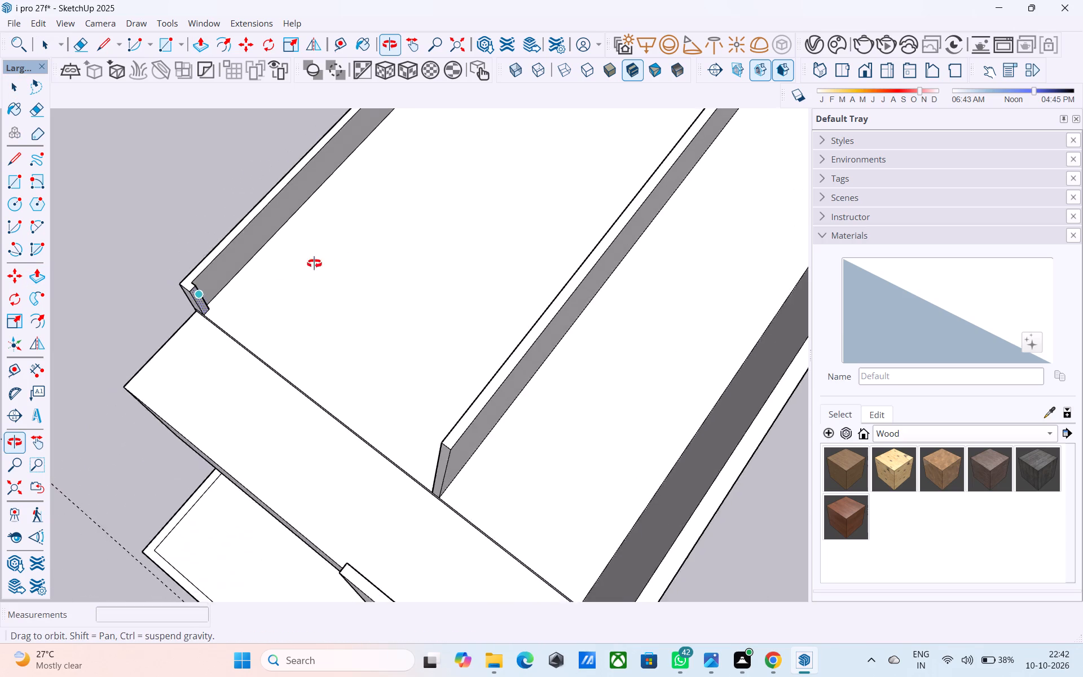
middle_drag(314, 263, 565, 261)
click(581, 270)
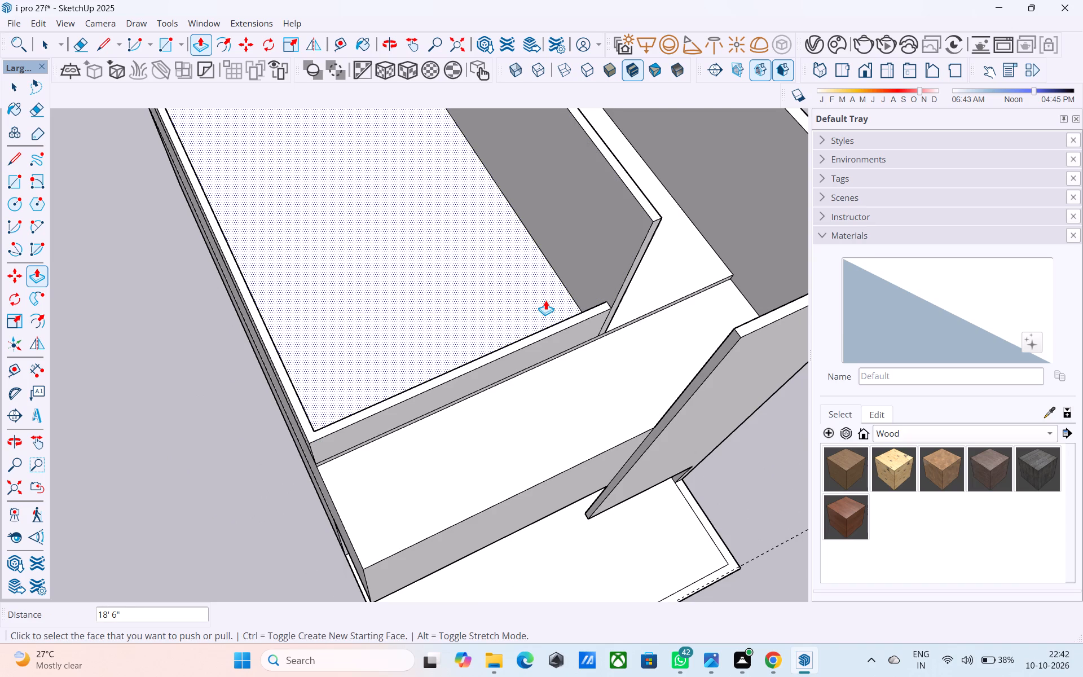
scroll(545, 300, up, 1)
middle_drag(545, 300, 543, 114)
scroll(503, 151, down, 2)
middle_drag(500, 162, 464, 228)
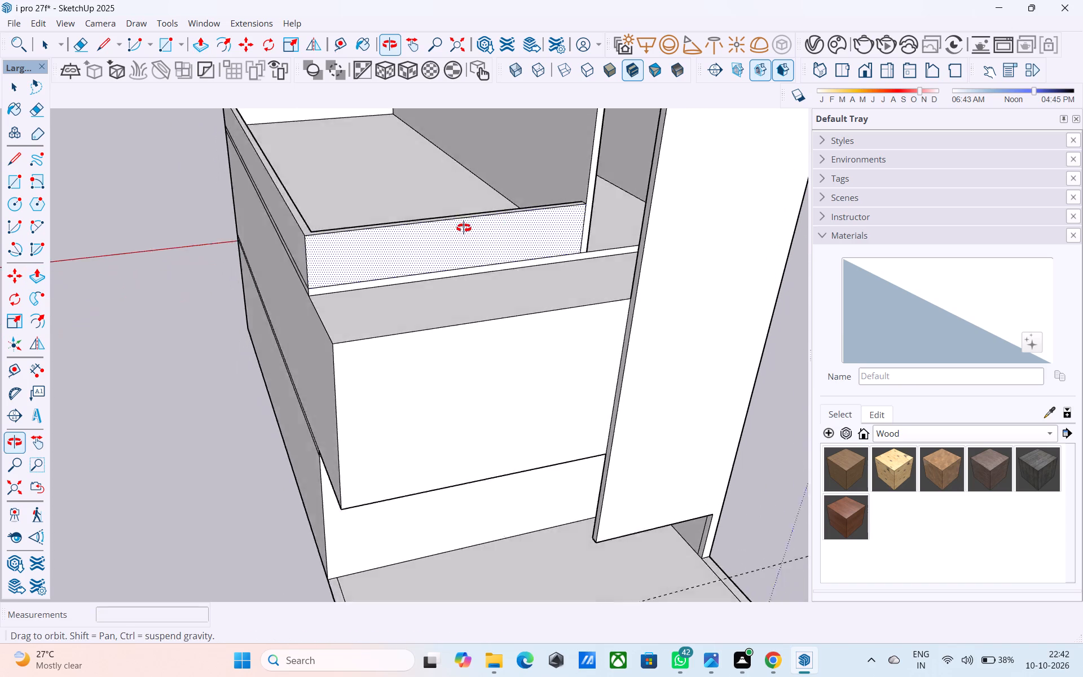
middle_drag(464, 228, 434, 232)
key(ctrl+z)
Pull the side parapet's front end face outward 6' 6" to the front of the projecting upper-floor block.
key(space)
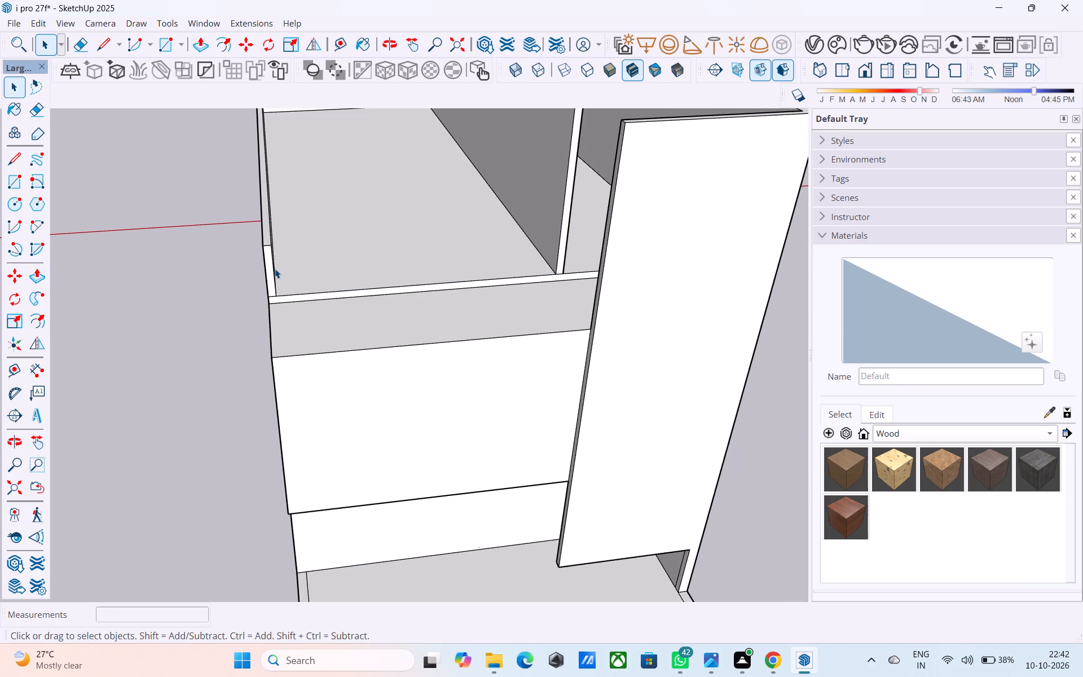
key(p)
click(269, 263)
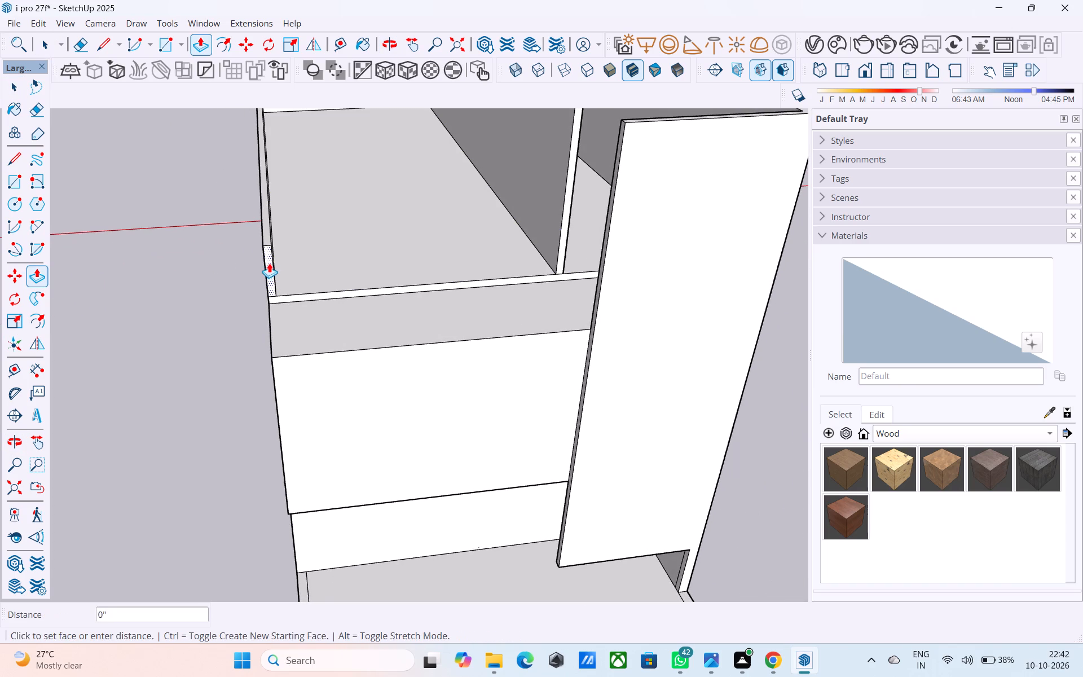
click(318, 351)
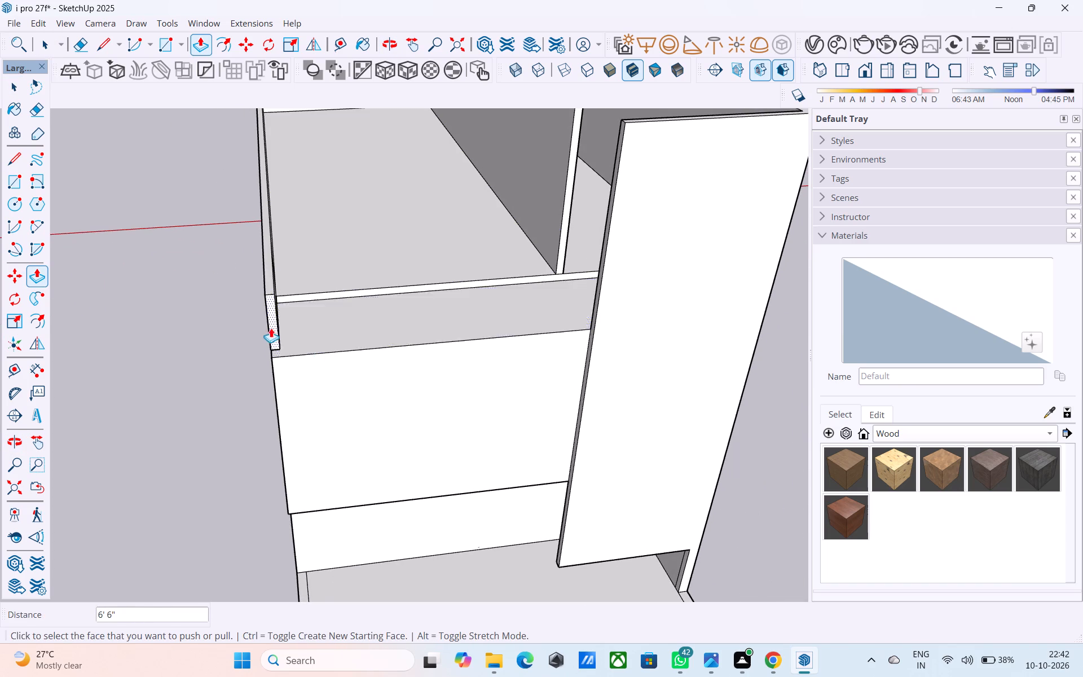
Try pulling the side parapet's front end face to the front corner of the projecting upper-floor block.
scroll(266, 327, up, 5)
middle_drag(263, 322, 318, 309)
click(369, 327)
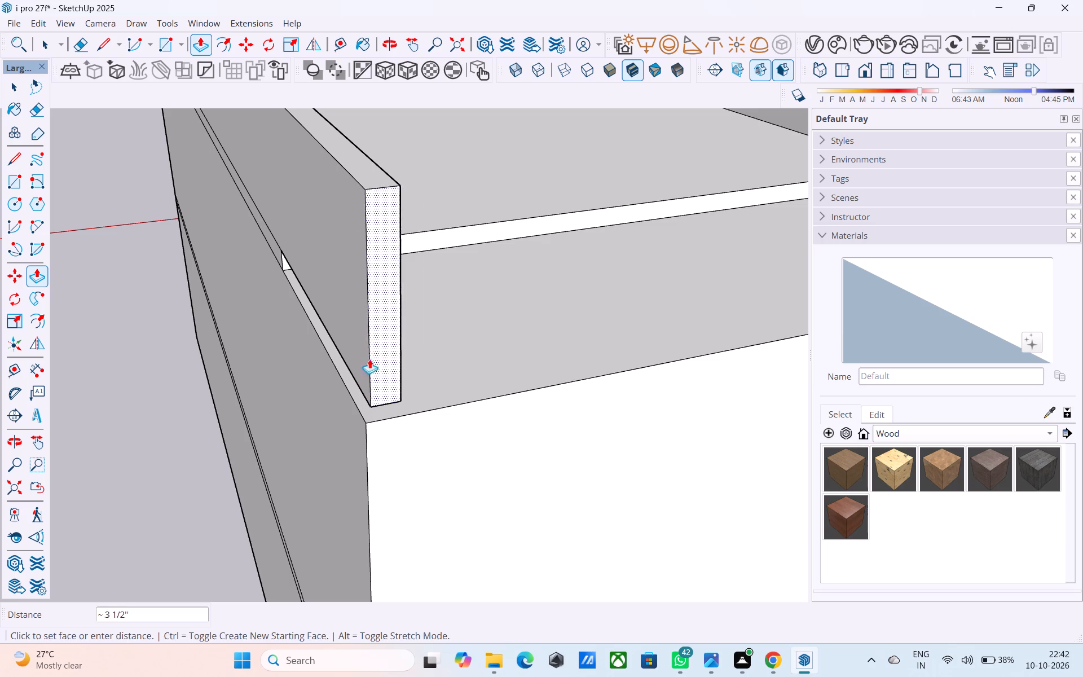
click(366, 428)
Pull the roof slab's front strip outward 6' 6" beneath the parapet, to the front of the projecting upper-floor block.
middle_drag(338, 364, 350, 258)
scroll(347, 258, up, 4)
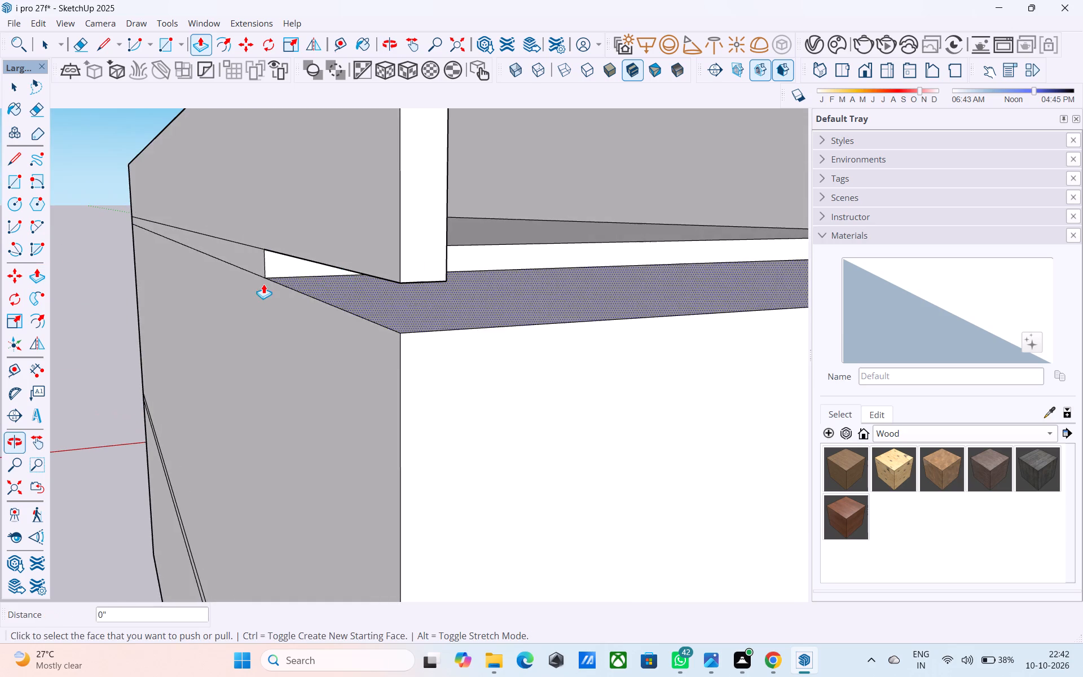
click(283, 261)
scroll(284, 260, down, 4)
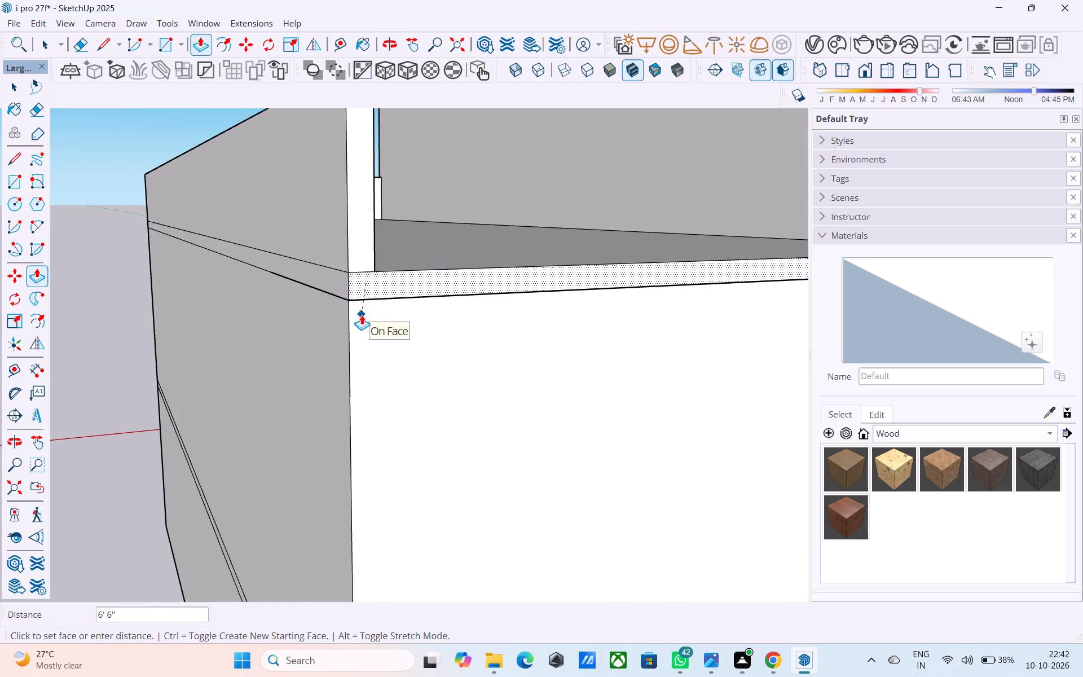
click(362, 315)
Copy the vertical front edge of the side parapet's inner face 6" inward along the parapet.
scroll(434, 303, down, 5)
middle_drag(433, 304, 103, 489)
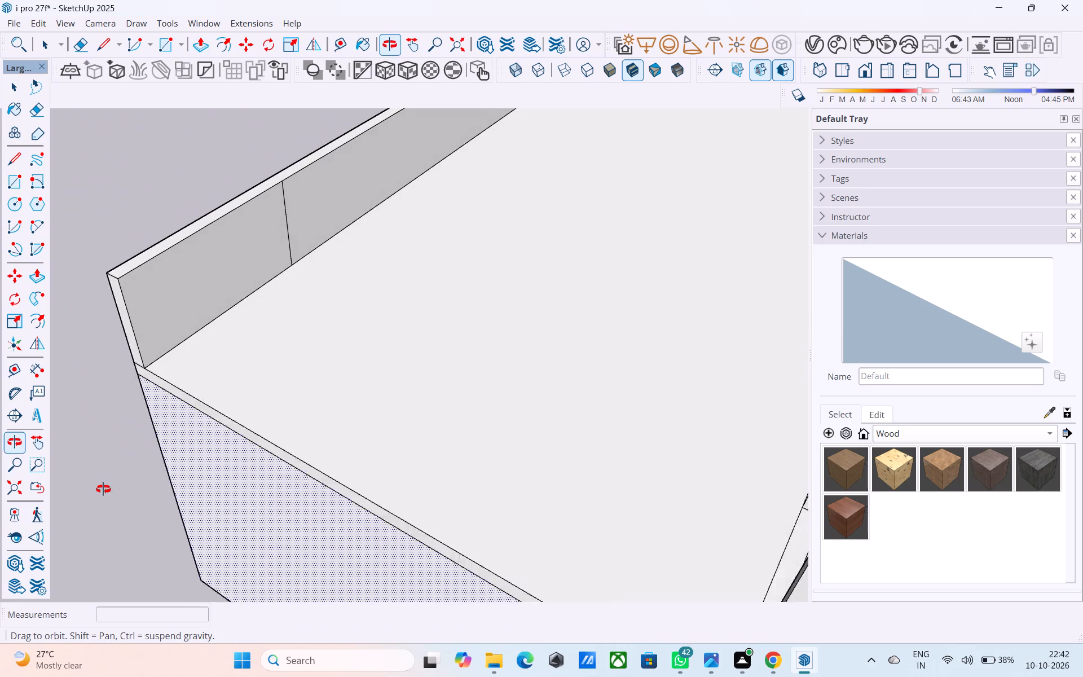
middle_drag(103, 489, 98, 493)
middle_drag(134, 427, 174, 495)
scroll(184, 449, up, 2)
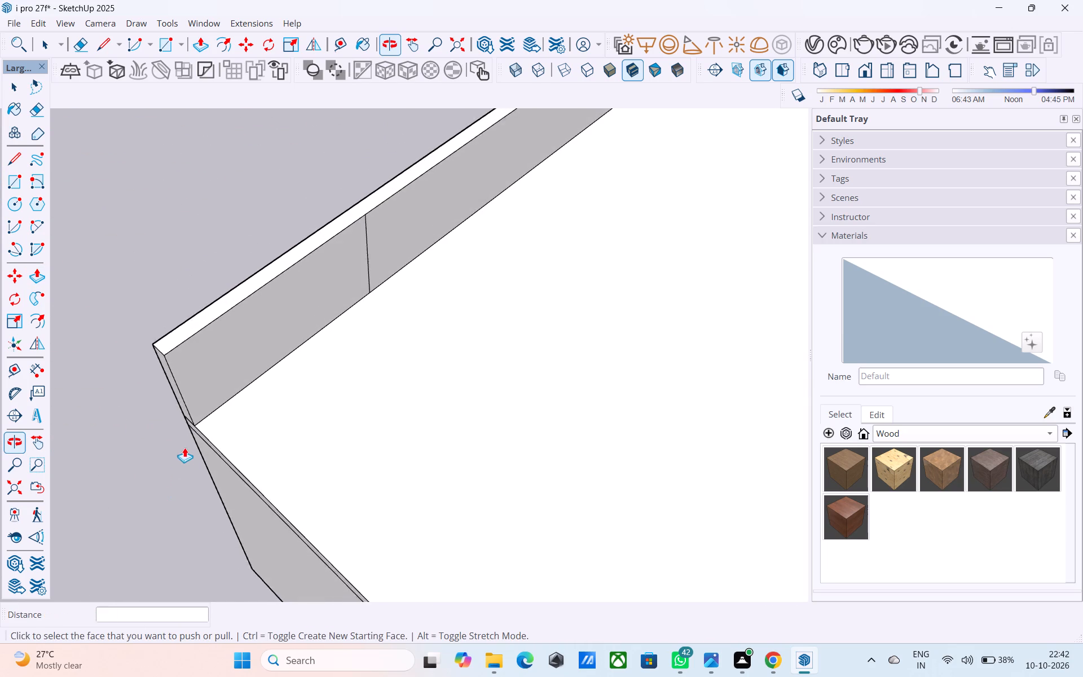
scroll(184, 447, up, 3)
key(space)
click(193, 380)
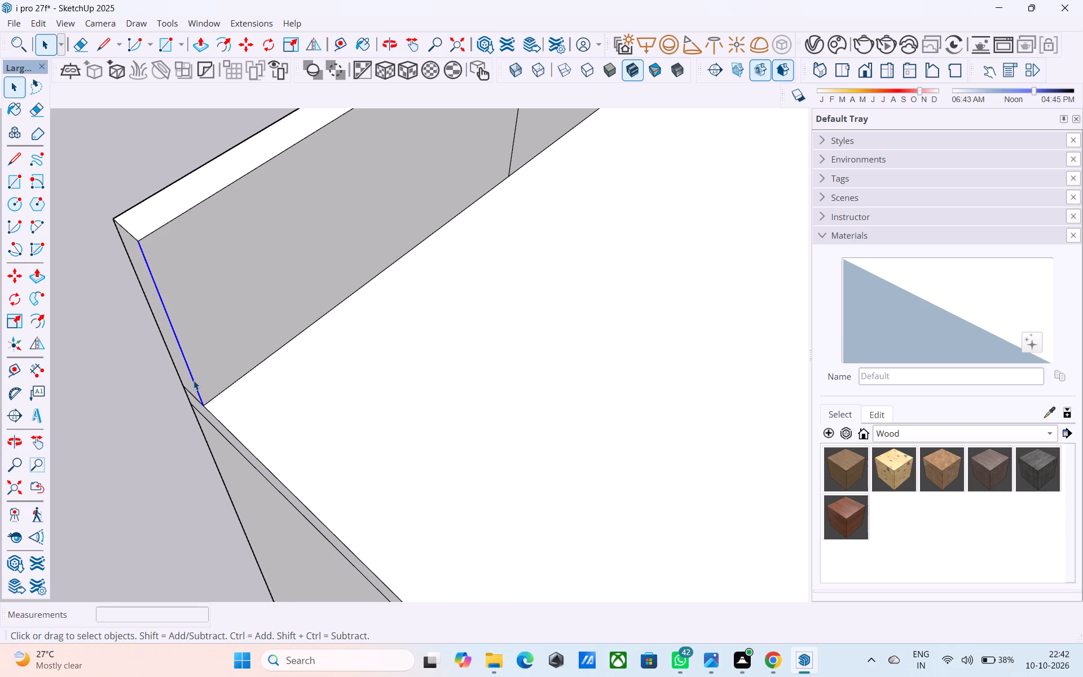
key(m)
click(139, 244)
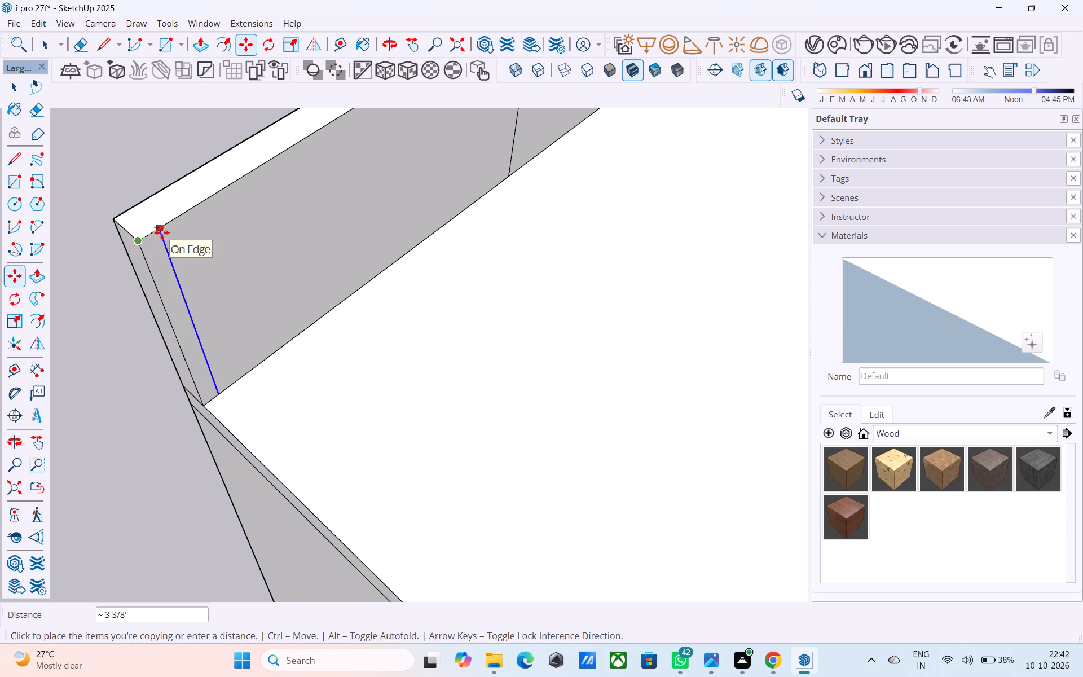
key(6)
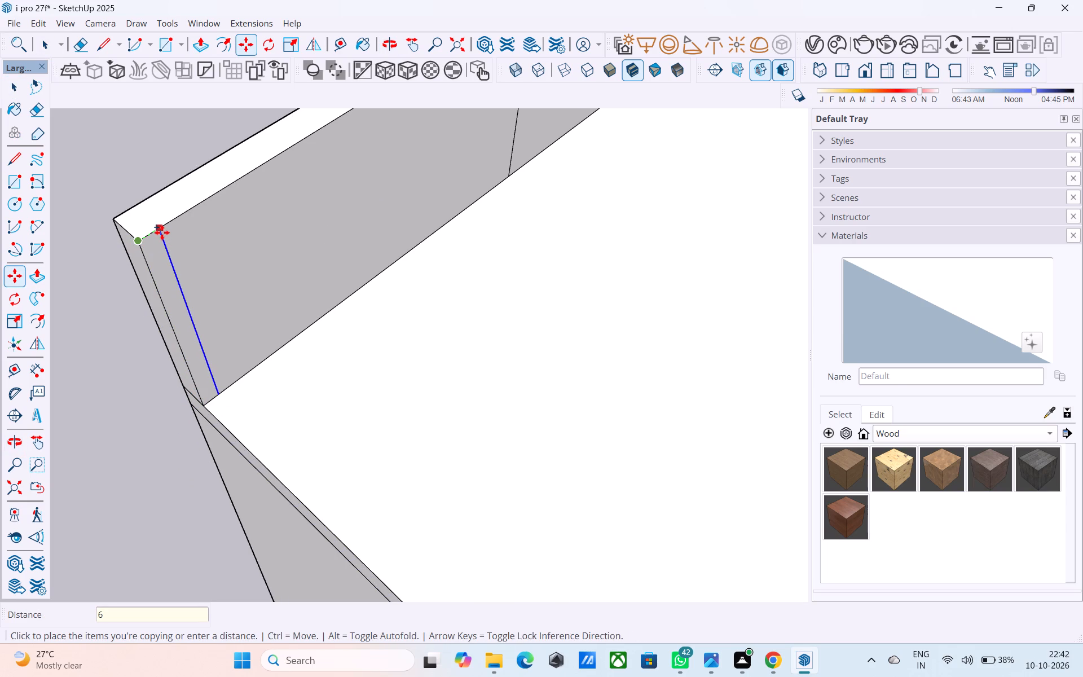
key(shift+quotedbl)
key(Return)
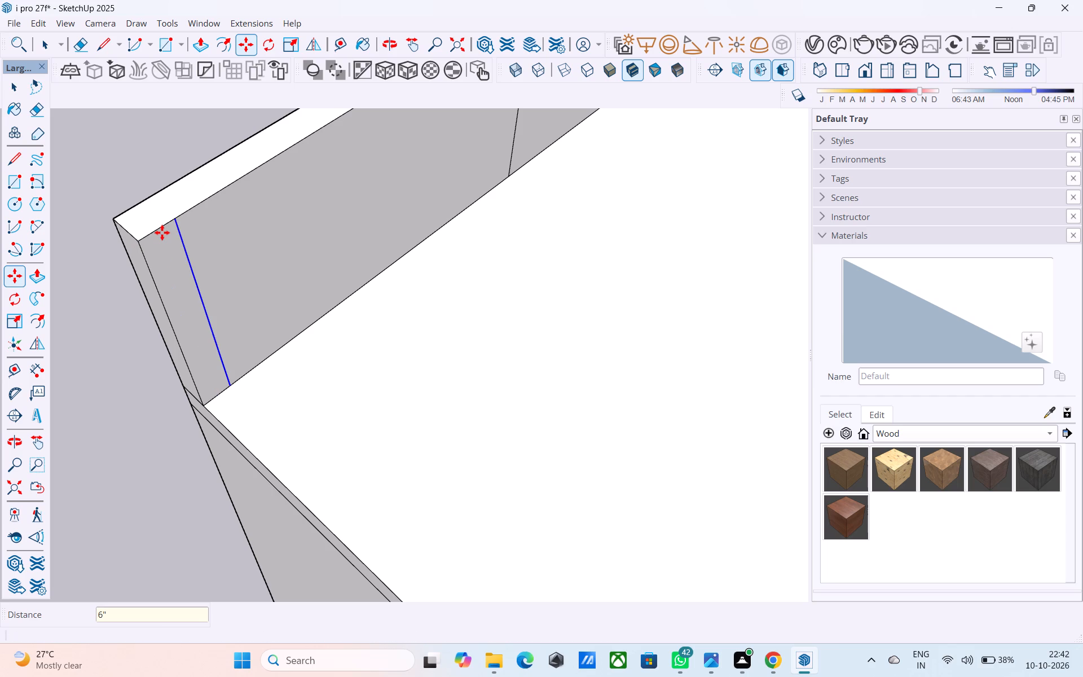
Pull the 6" end strip of the side parapet's inner face 18' 6" across the roof front to the tall front wall.
key(space)
click(164, 241)
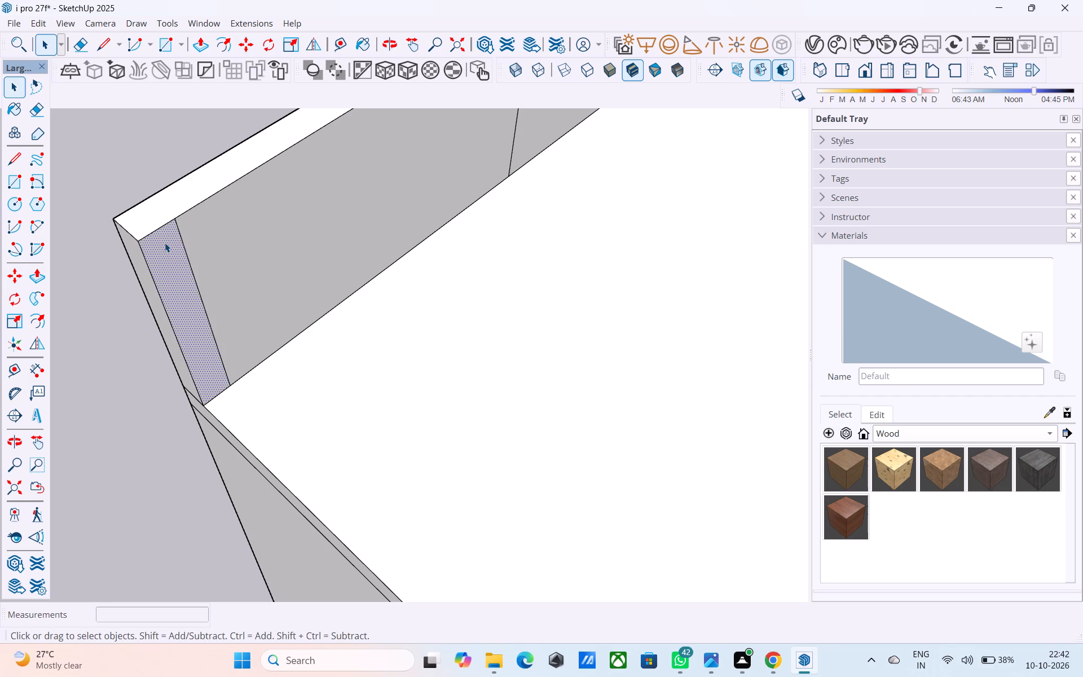
key(p)
click(169, 242)
scroll(231, 231, down, 10)
middle_drag(223, 247, 223, 250)
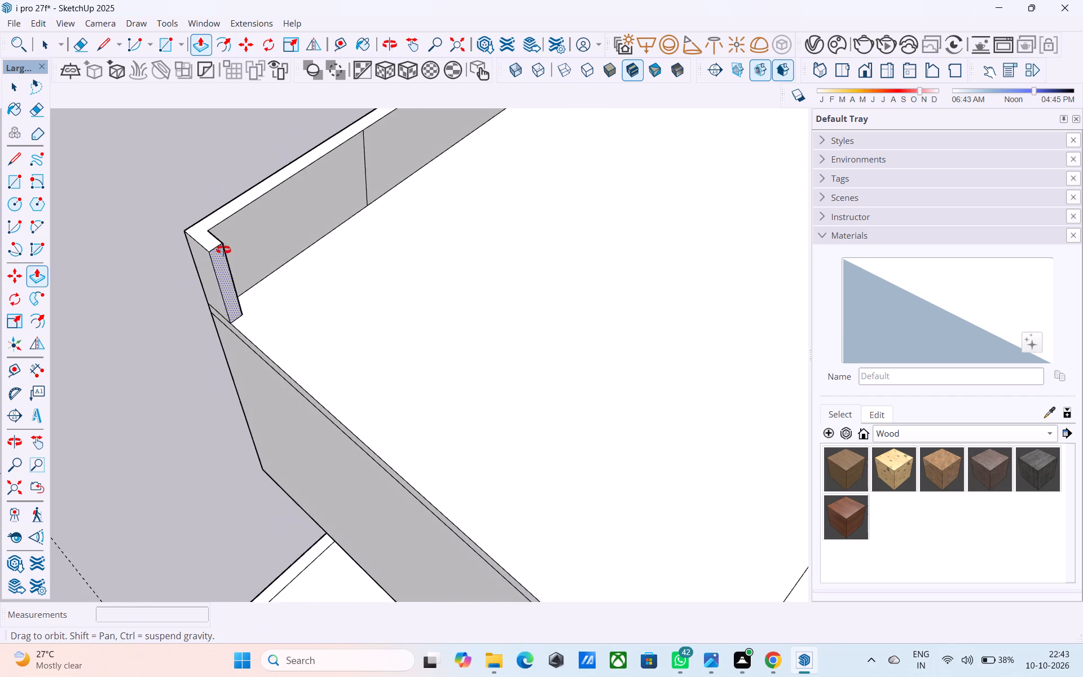
middle_drag(223, 250, 558, 254)
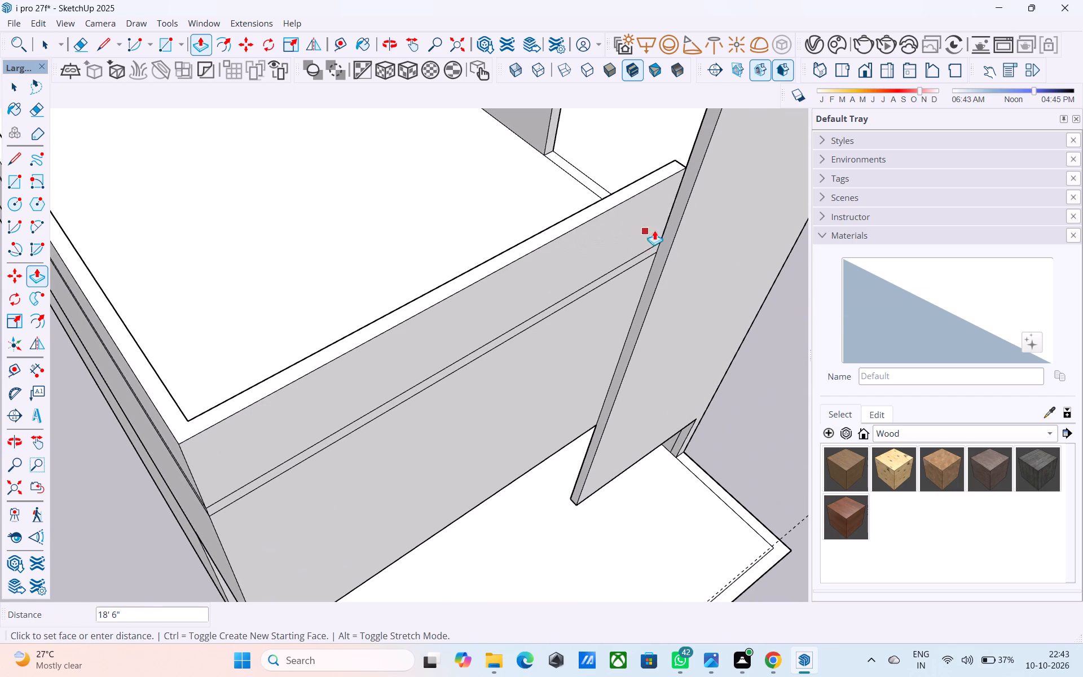
click(682, 185)
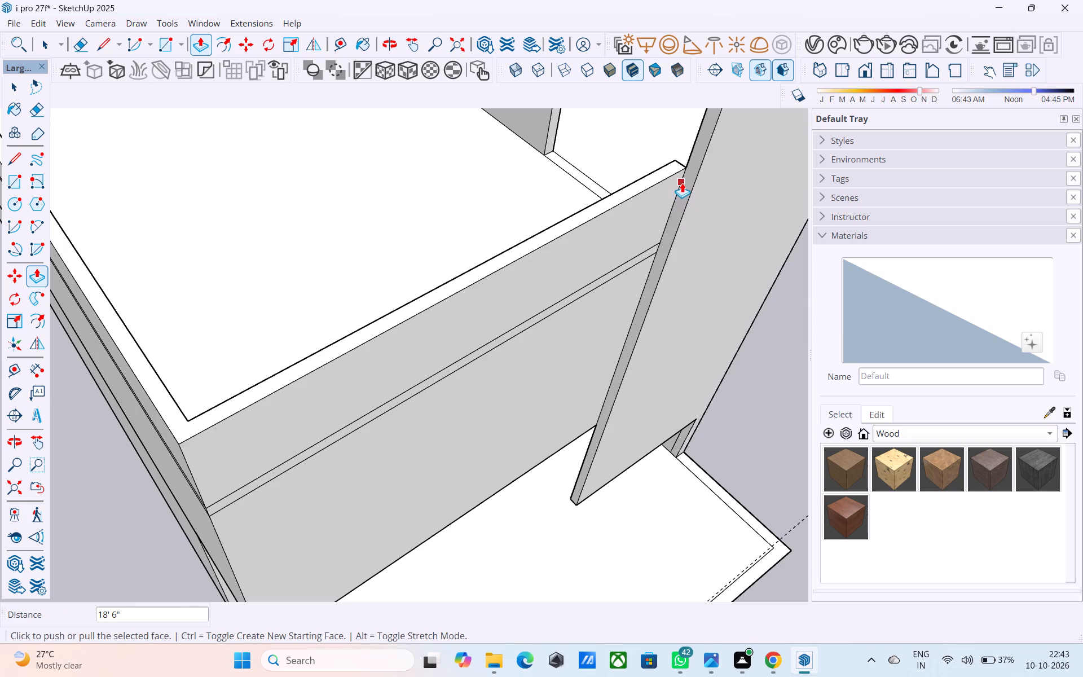
key(space)
Examine the projecting front, the extended parapet and the tall front wall from several sides.
scroll(682, 183, down, 4)
middle_drag(682, 183, 825, 150)
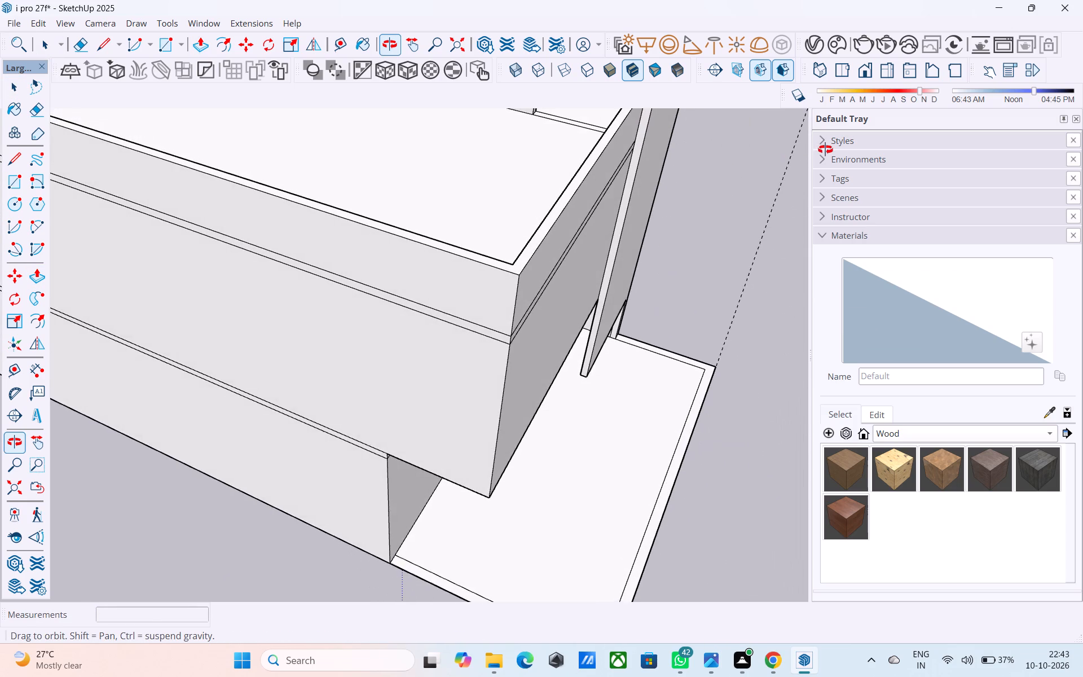
middle_drag(825, 150, 748, 202)
shift+middle_drag(600, 348, 627, 320)
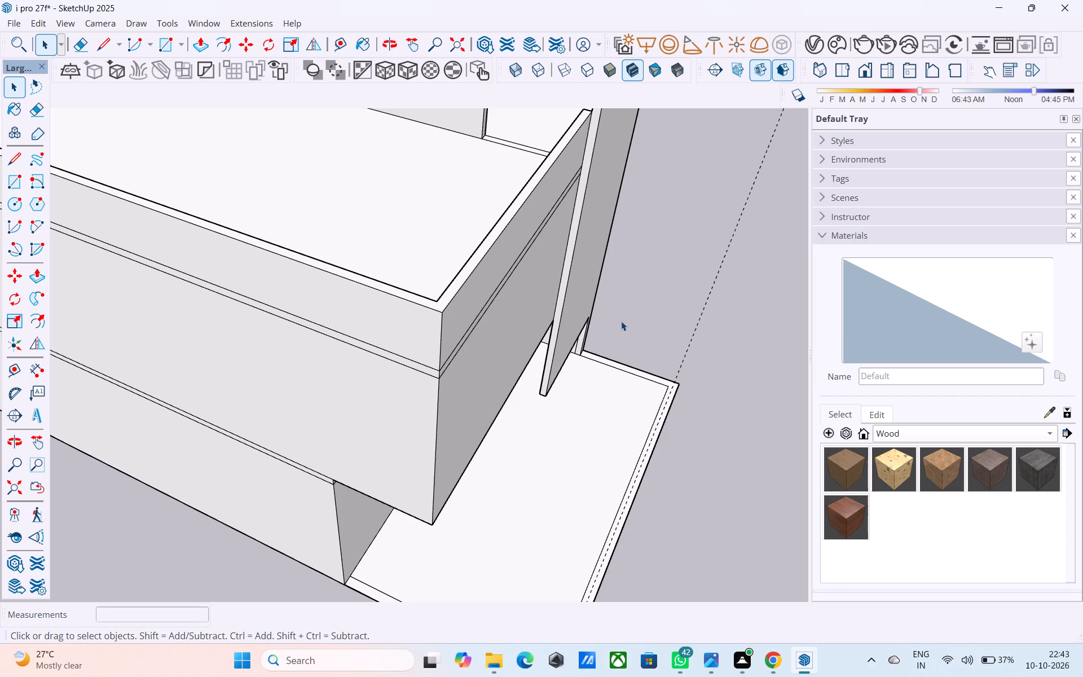
scroll(446, 459, down, 6)
middle_drag(450, 464, 443, 410)
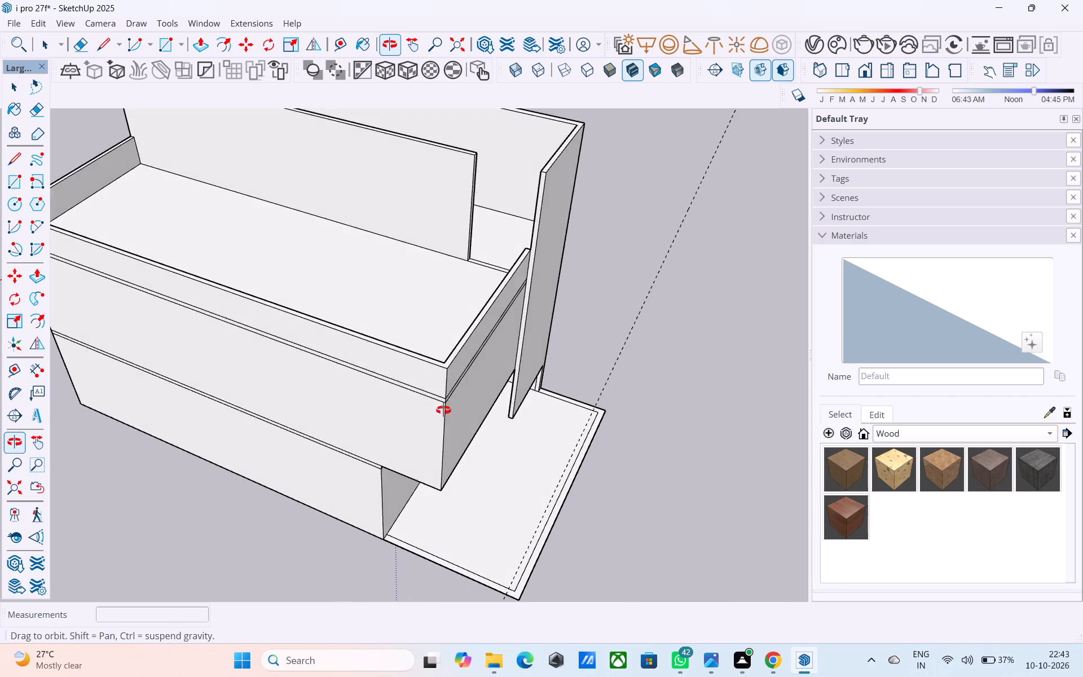
middle_drag(443, 410, 237, 290)
middle_drag(457, 322, 249, 293)
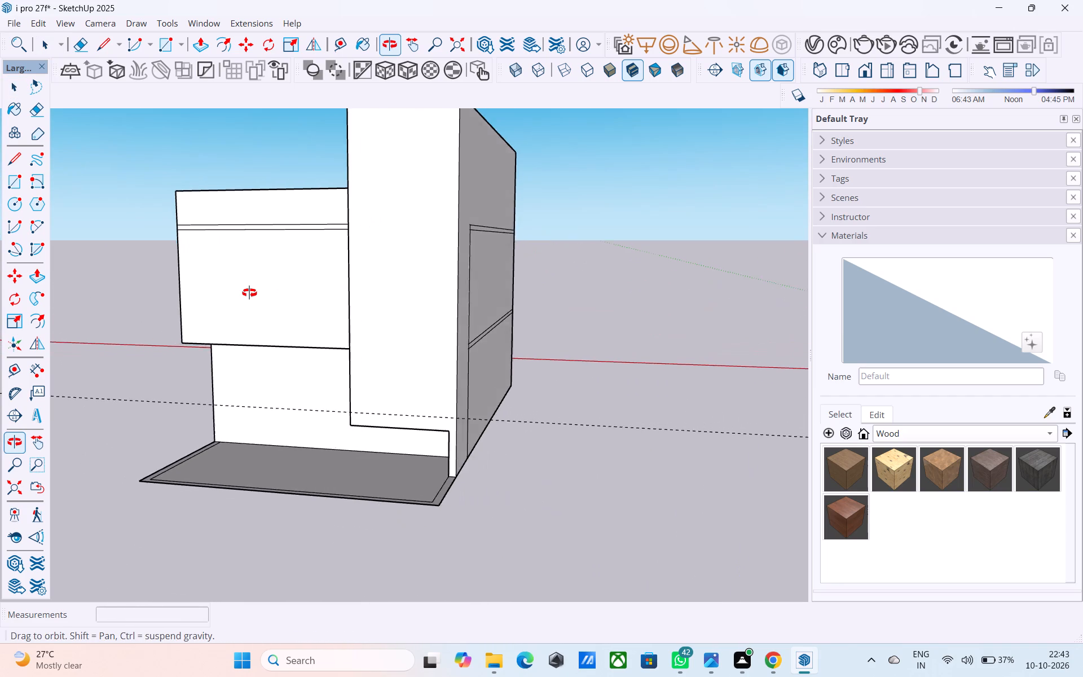
middle_drag(249, 293, 470, 347)
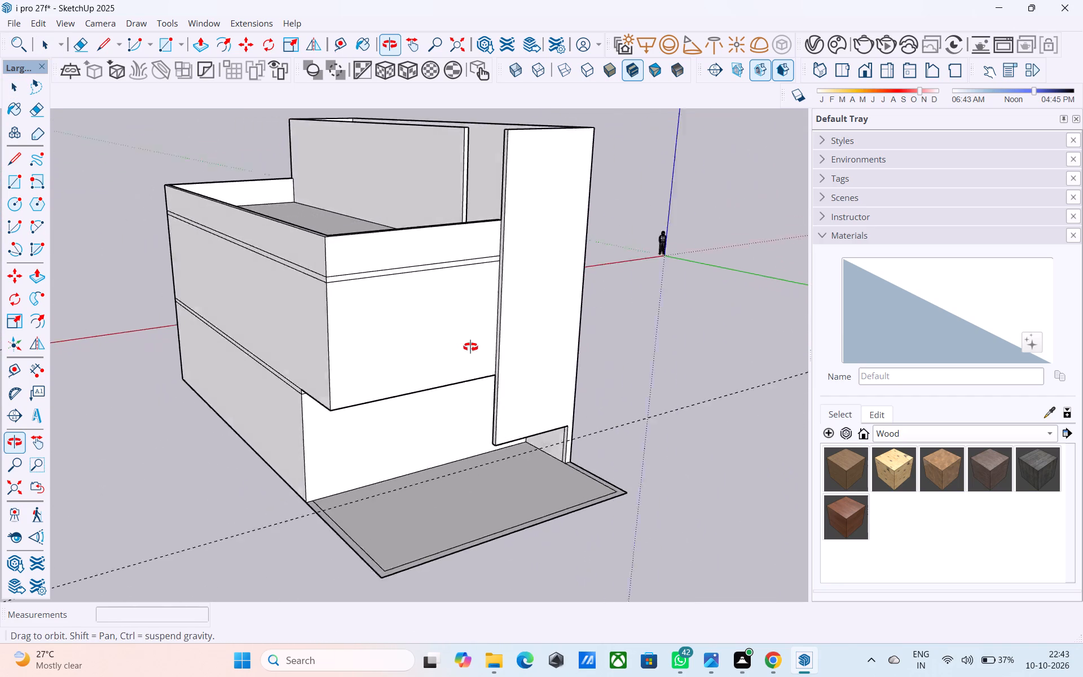
middle_drag(470, 347, 199, 348)
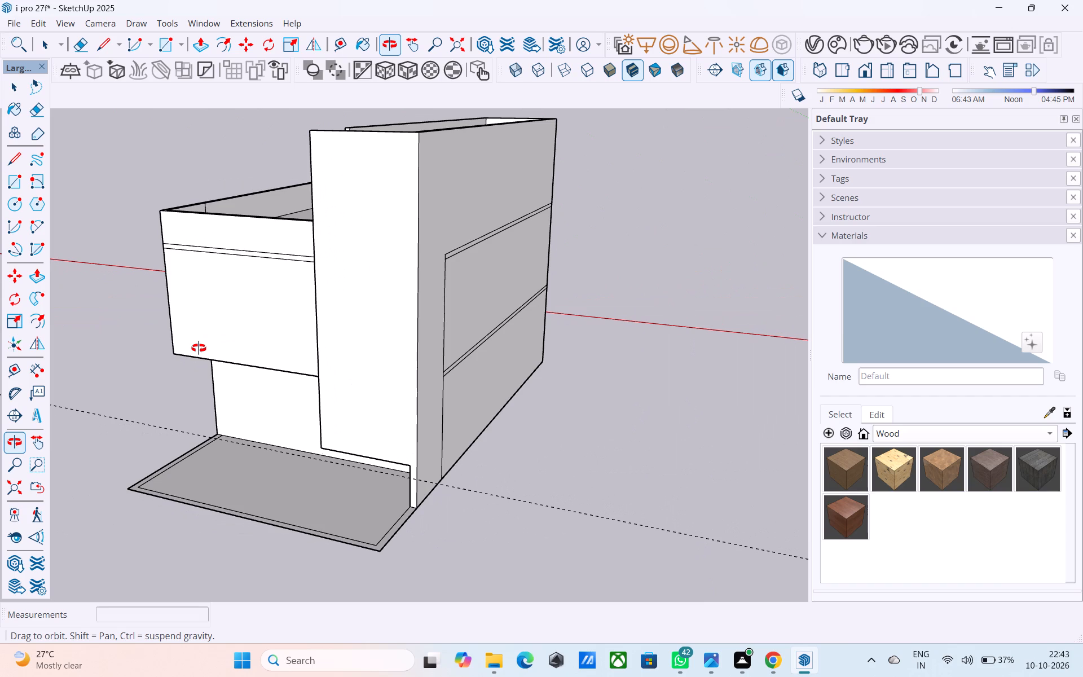
middle_drag(199, 348, 607, 351)
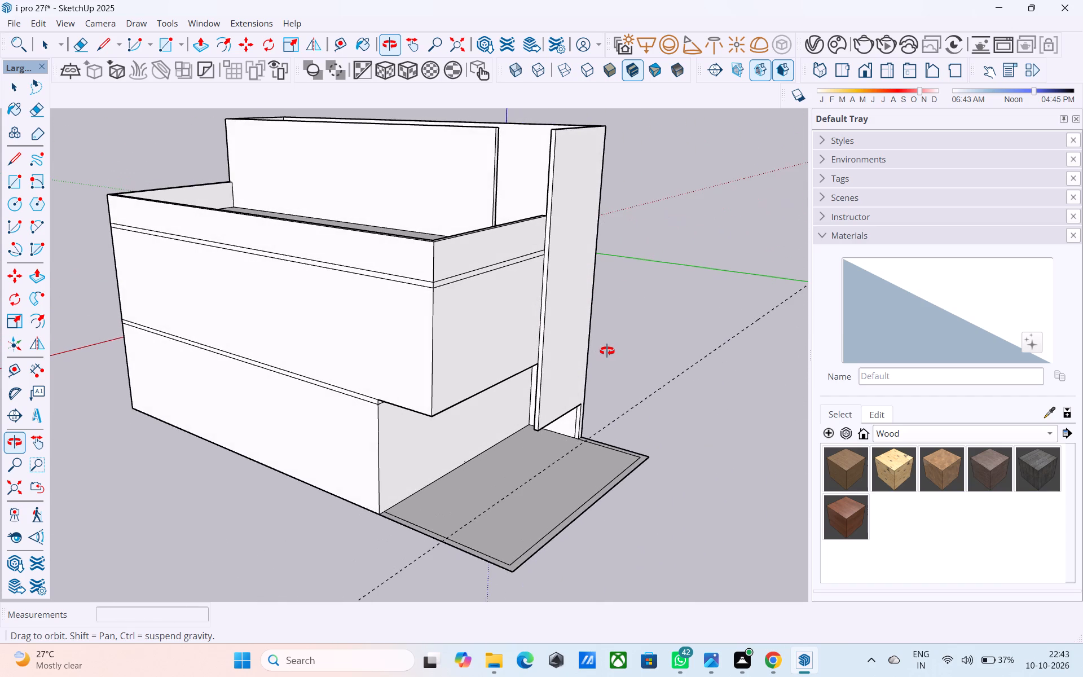
middle_drag(607, 351, 604, 348)
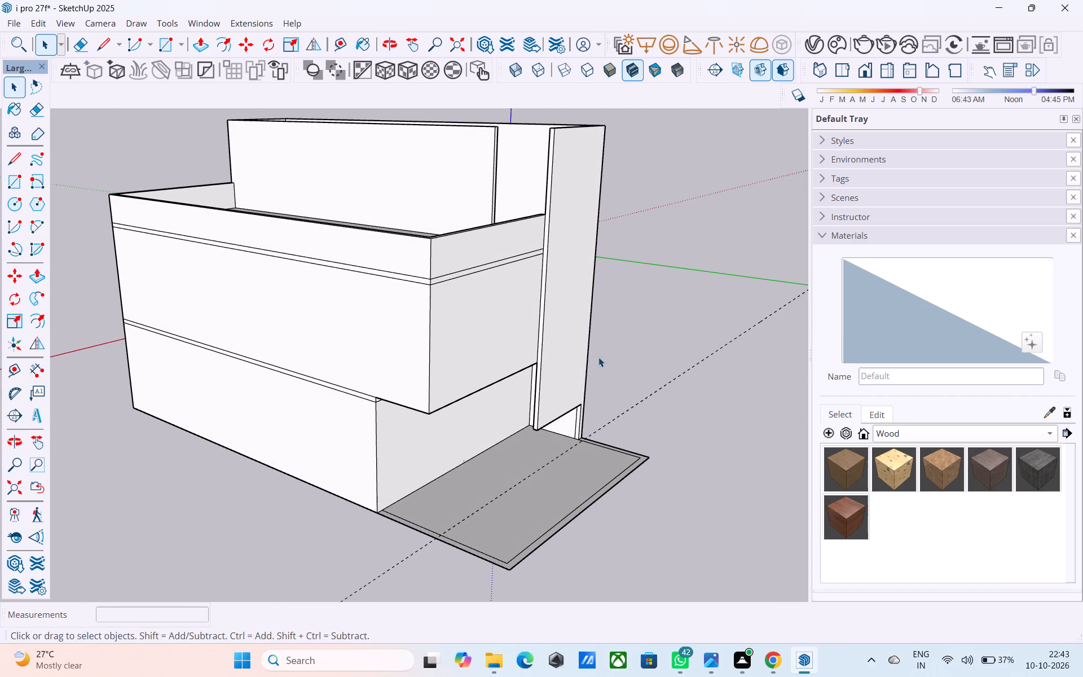
scroll(591, 361, up, 1)
middle_drag(536, 331, 530, 337)
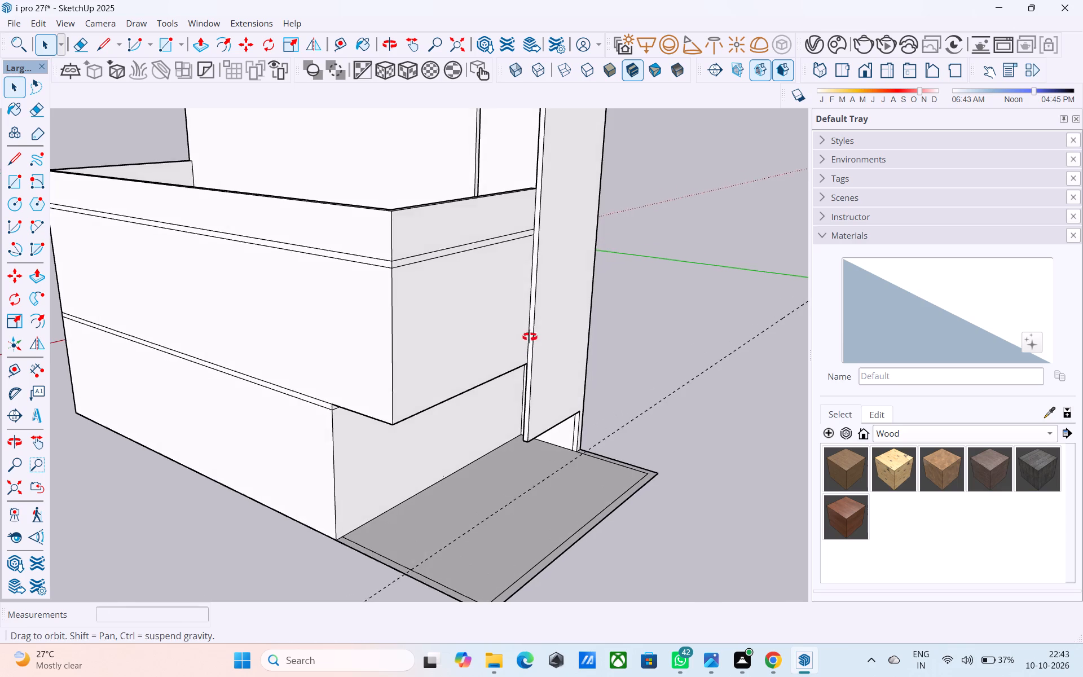
middle_drag(530, 337, 461, 419)
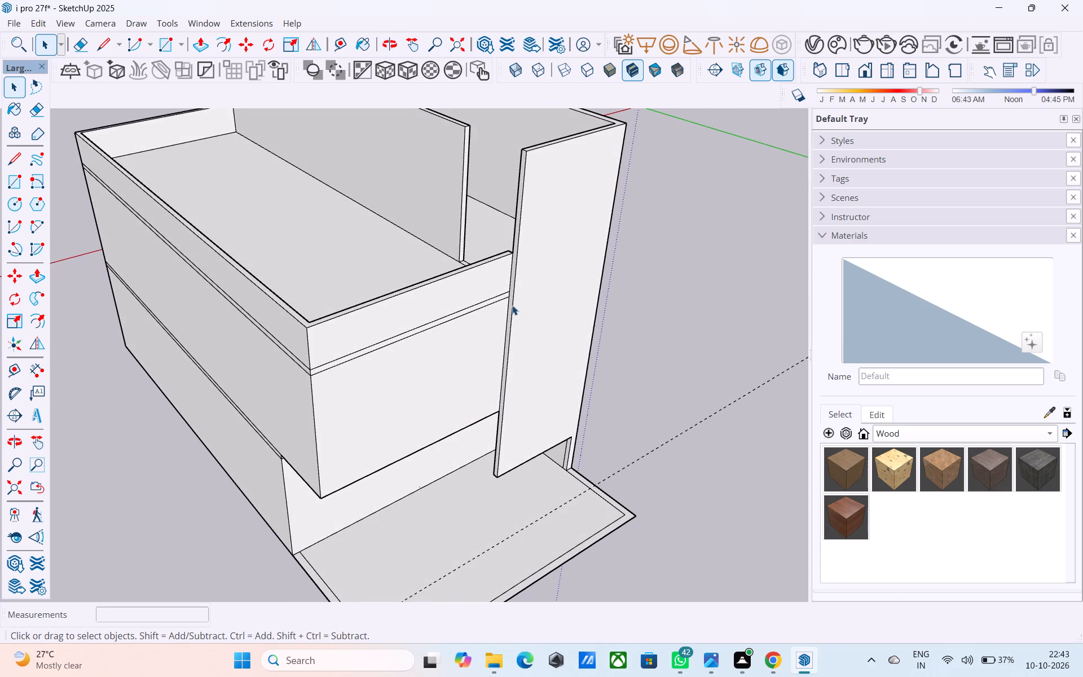
scroll(512, 304, up, 2)
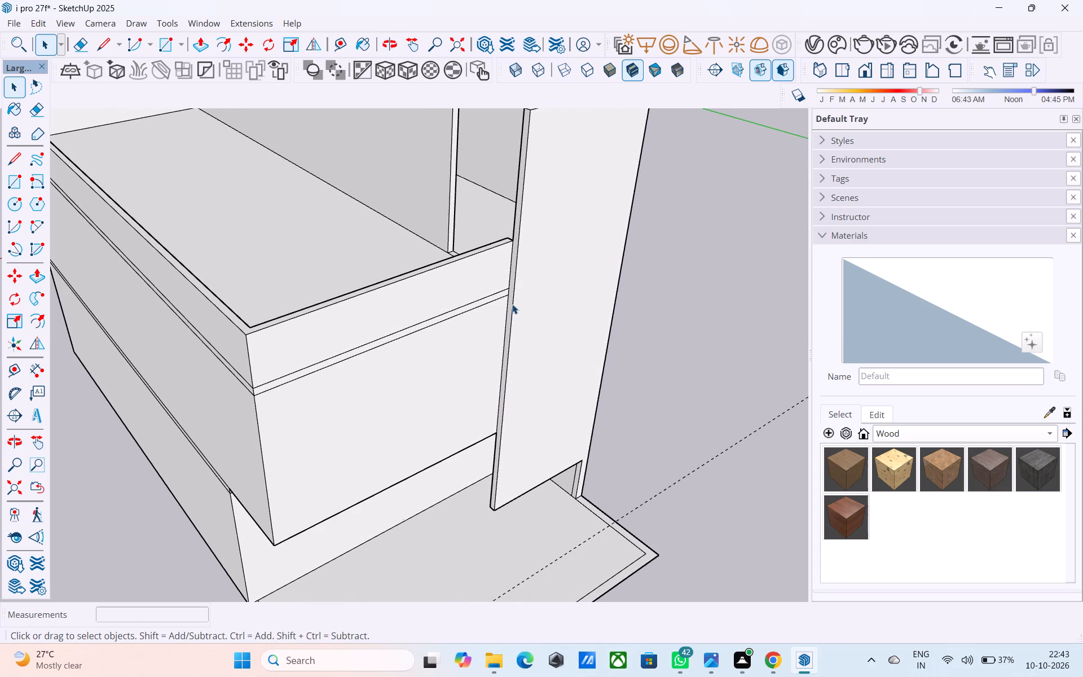
middle_drag(553, 250, 525, 246)
middle_drag(443, 263, 424, 305)
scroll(426, 305, up, 2)
scroll(433, 349, down, 4)
middle_drag(432, 349, 423, 319)
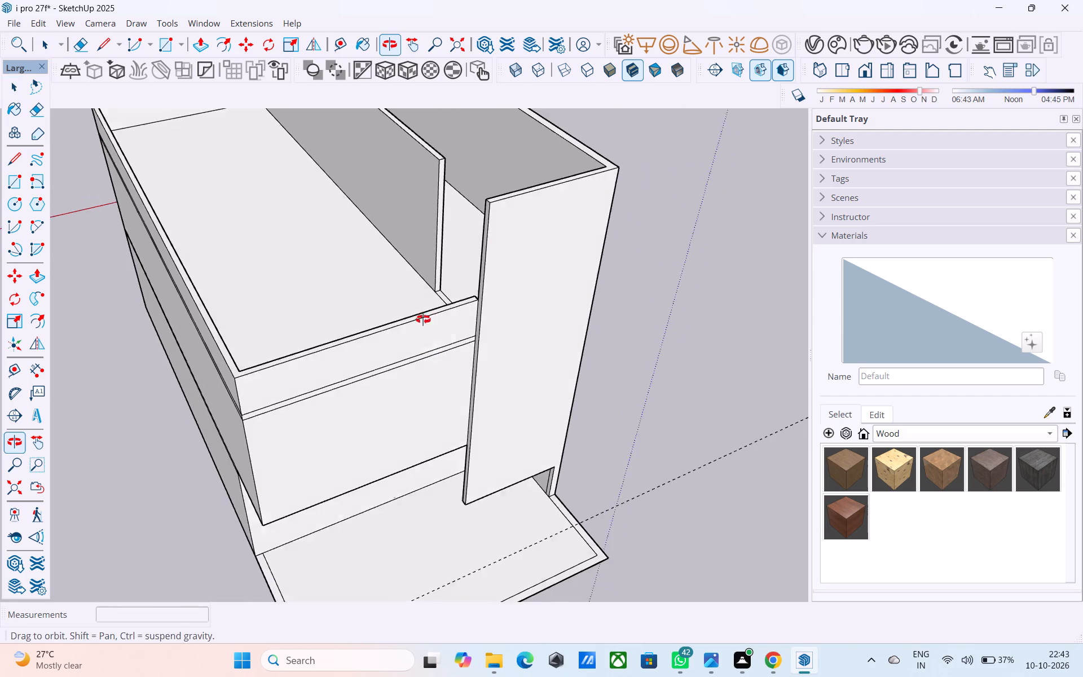
middle_drag(423, 319, 416, 278)
Copy the upper edge of the roof slab band on the projecting front 3" upward.
scroll(301, 317, up, 4)
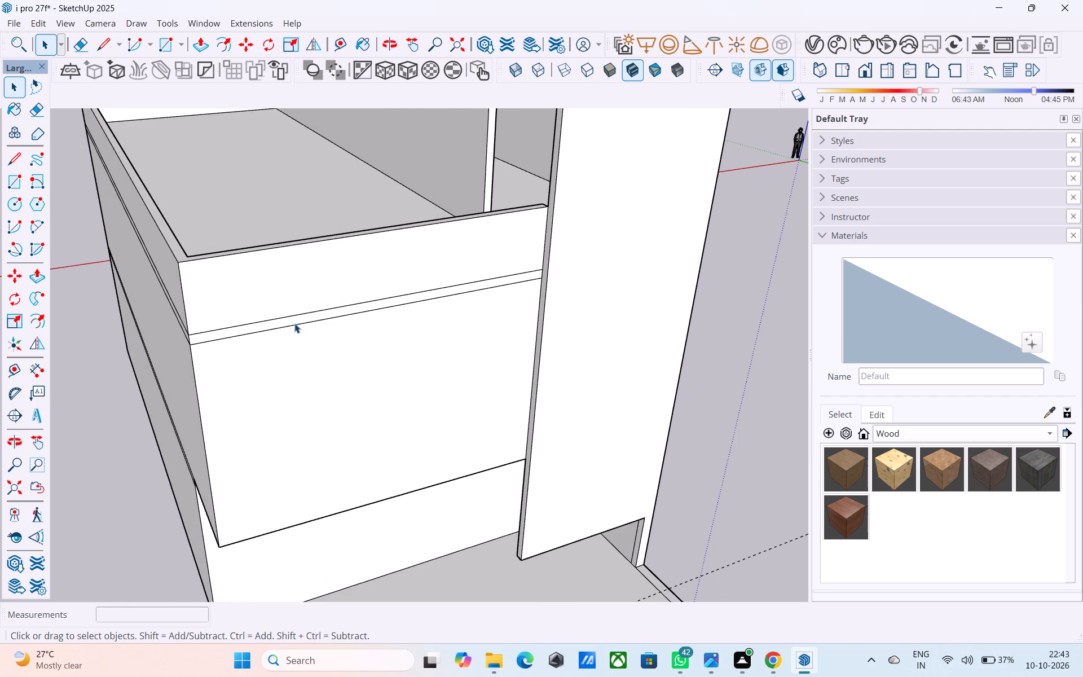
click(294, 323)
click(297, 340)
click(294, 280)
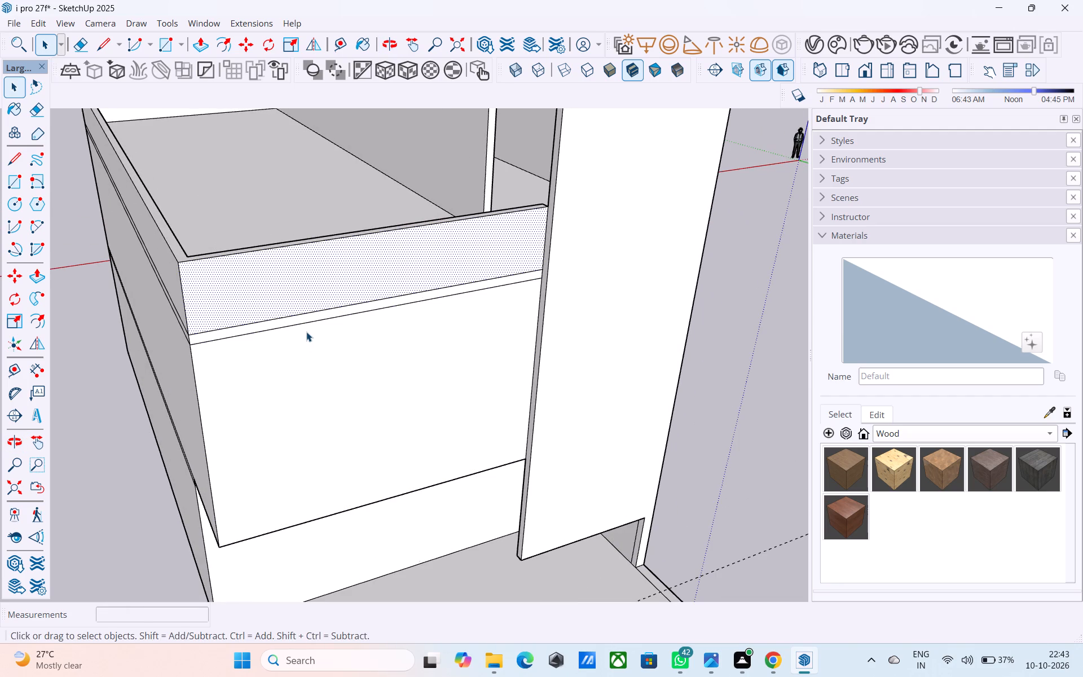
click(306, 332)
scroll(385, 307, up, 4)
click(414, 287)
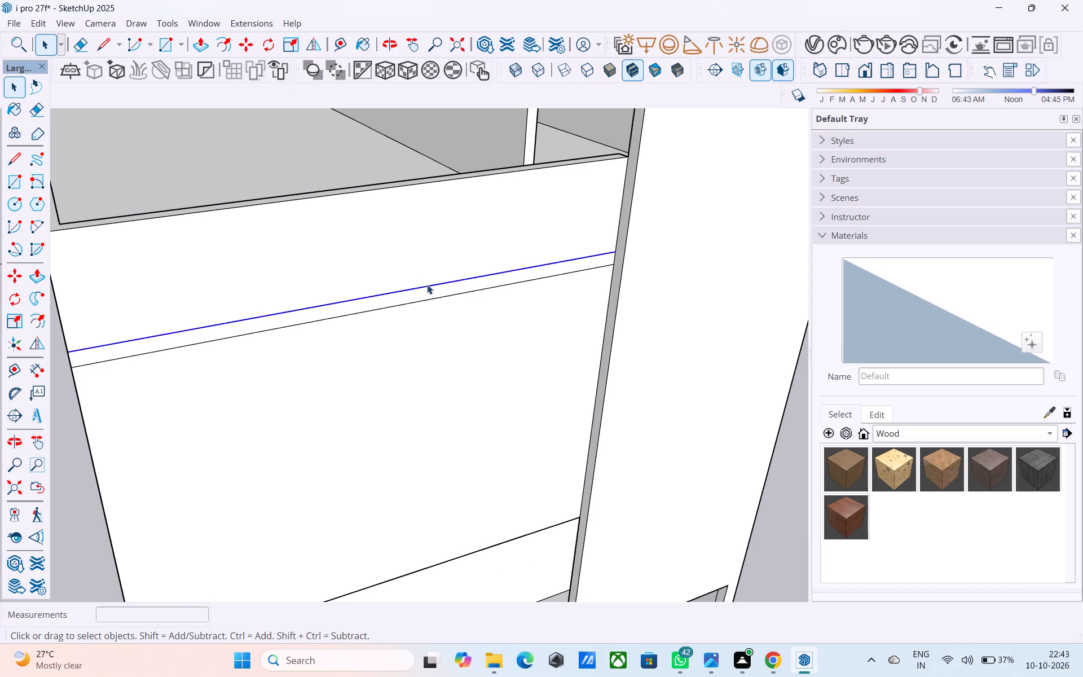
key(m)
middle_drag(327, 306, 375, 304)
scroll(384, 302, down, 4)
scroll(188, 341, up, 3)
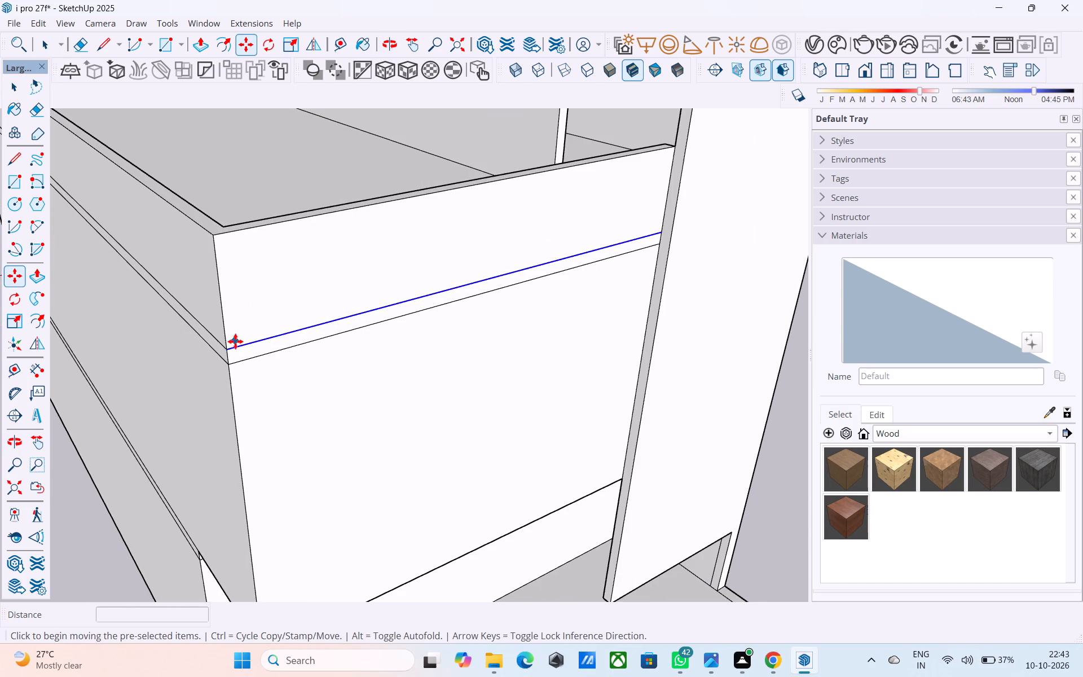
click(232, 349)
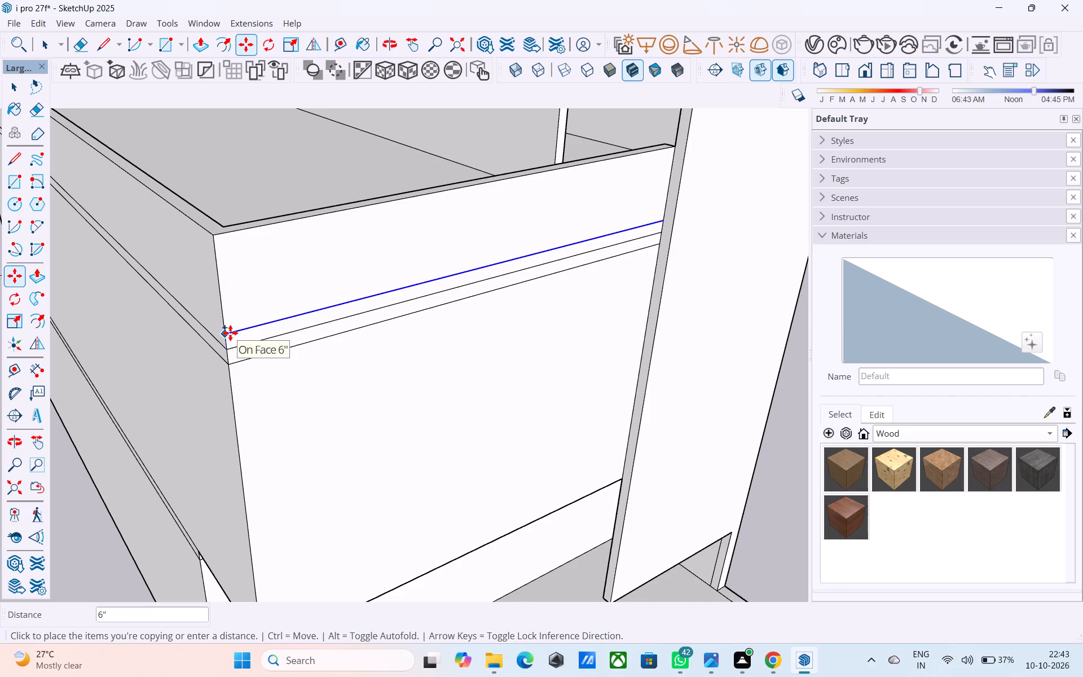
key(3)
key(shift+quotedbl)
key(Return)
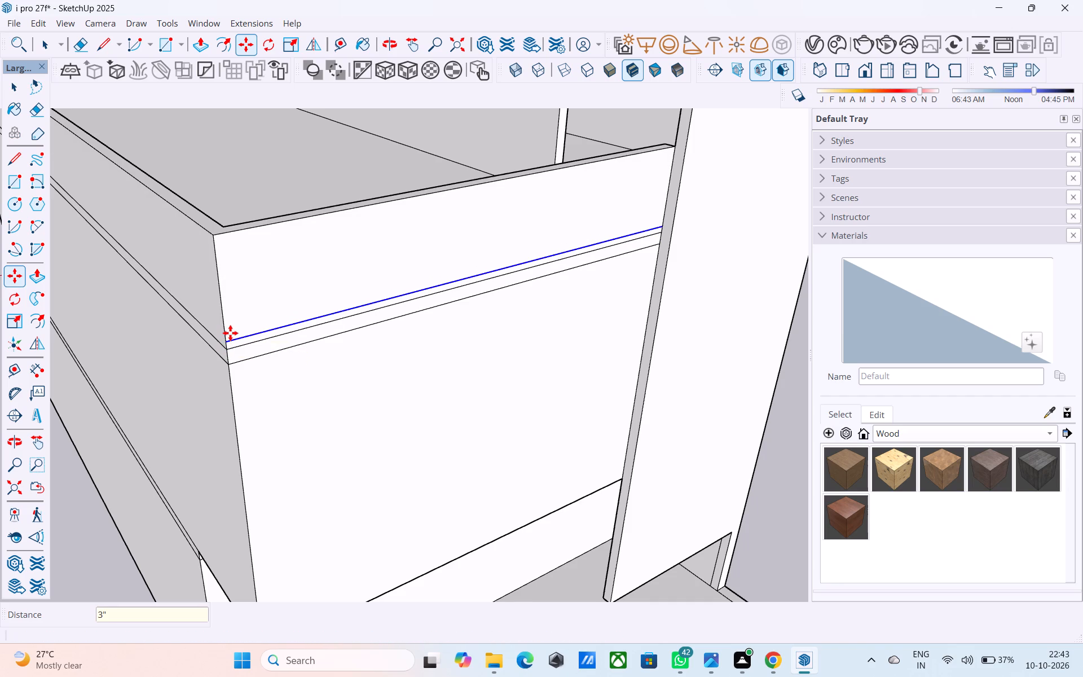
Erase the band's original upper edge on the projecting front, just below the copied edge.
middle_drag(436, 254, 418, 236)
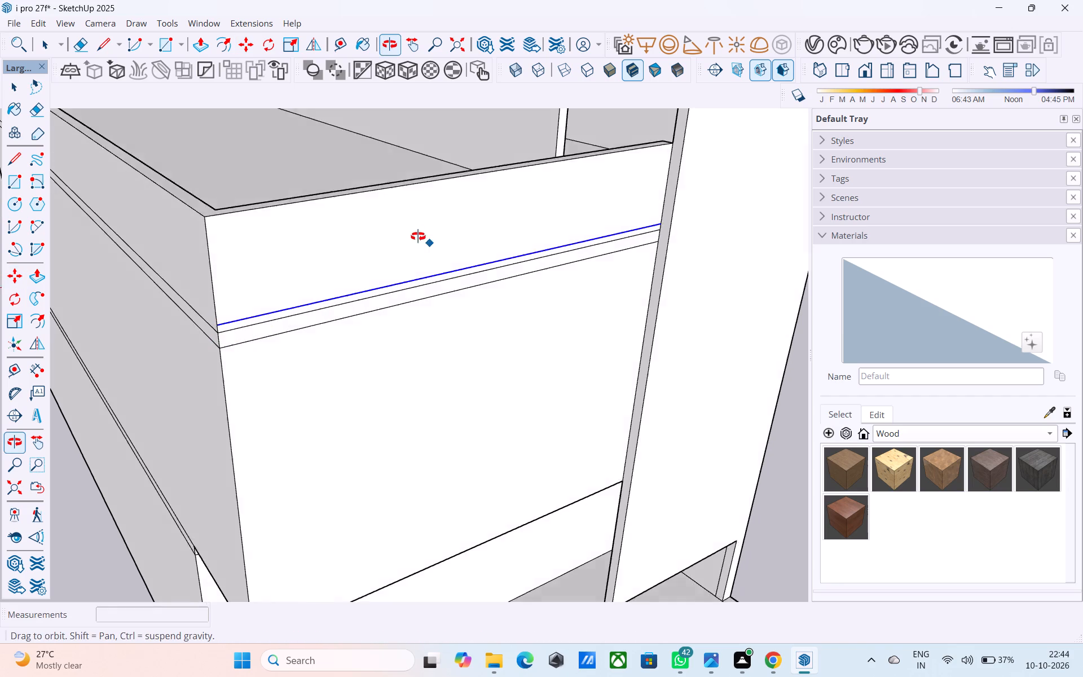
middle_drag(418, 236, 391, 214)
scroll(386, 216, up, 3)
key(e)
click(369, 264)
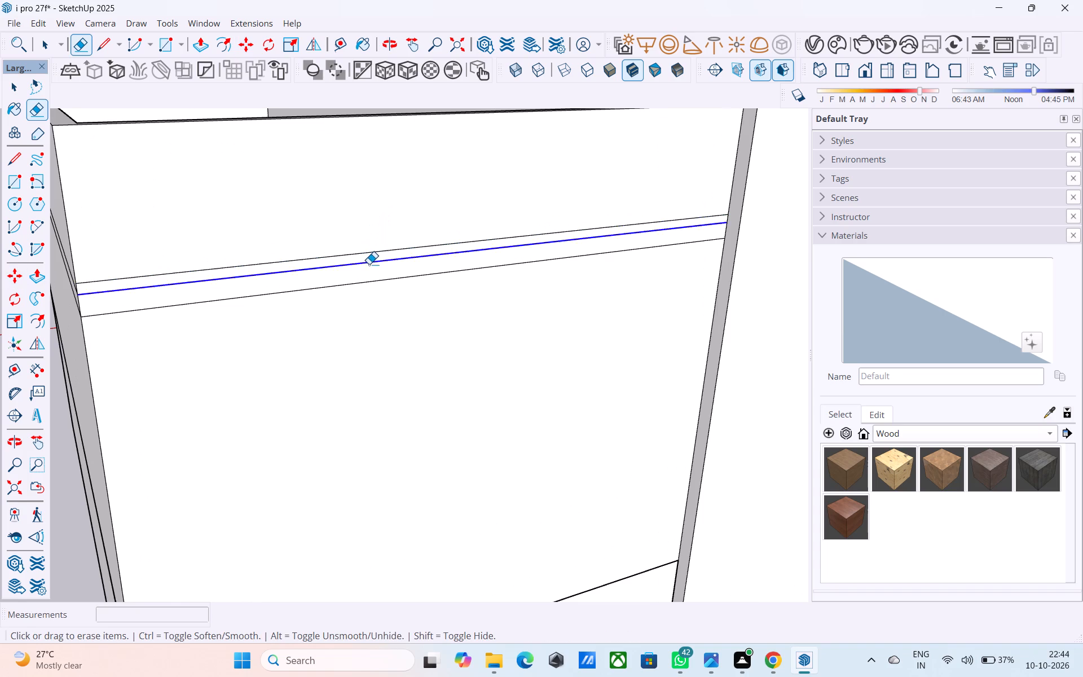
scroll(371, 266, down, 7)
middle_drag(371, 292, 461, 276)
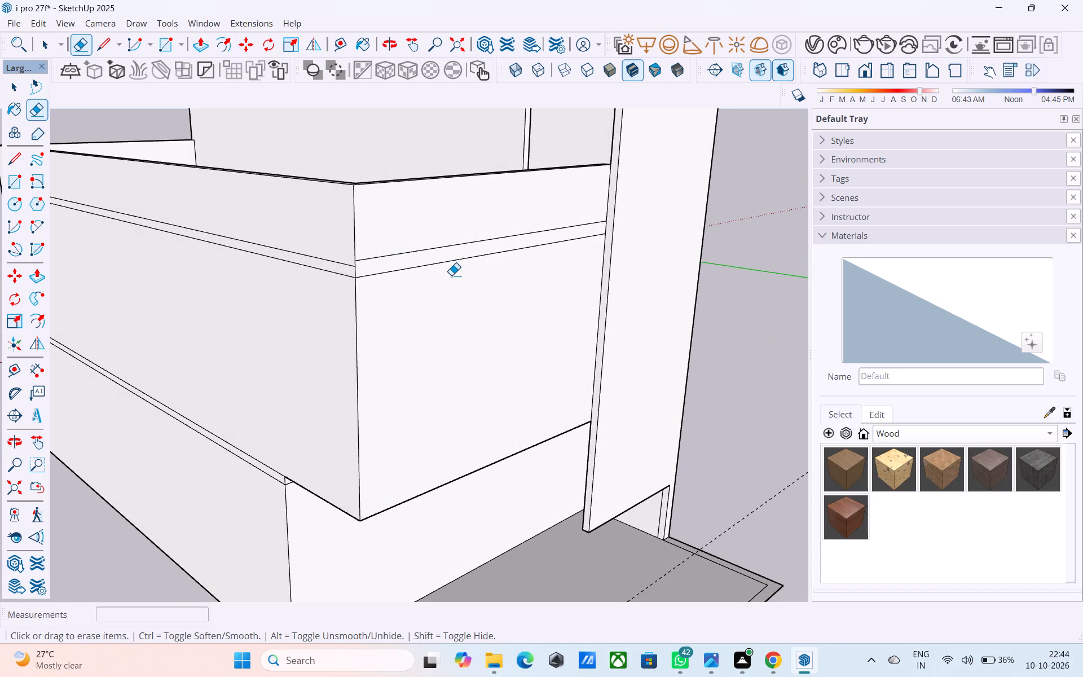
key(space)
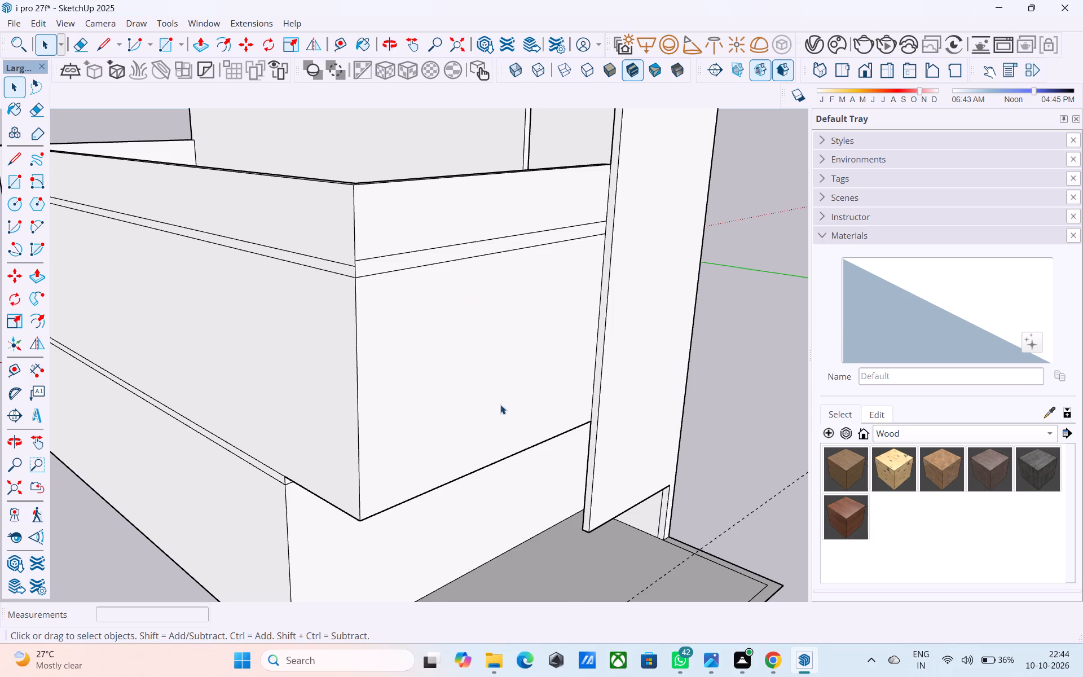
Copy the bottom edge of the projecting upper-floor front 9" upward.
scroll(499, 401, down, 5)
middle_drag(494, 420, 433, 402)
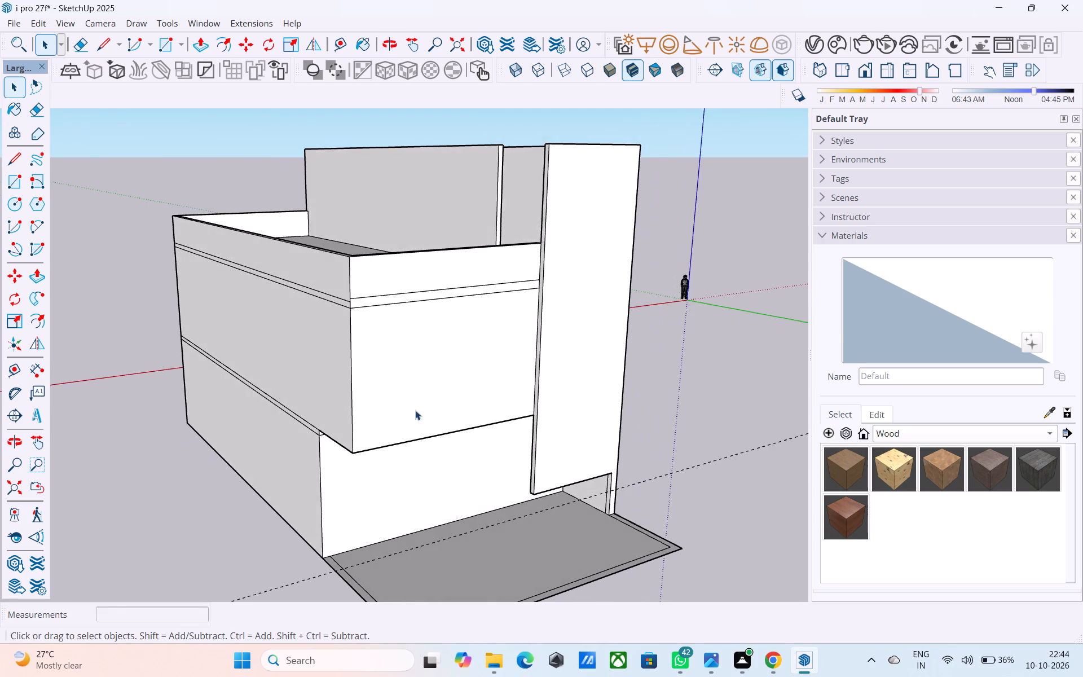
scroll(378, 438, up, 6)
click(359, 446)
click(363, 449)
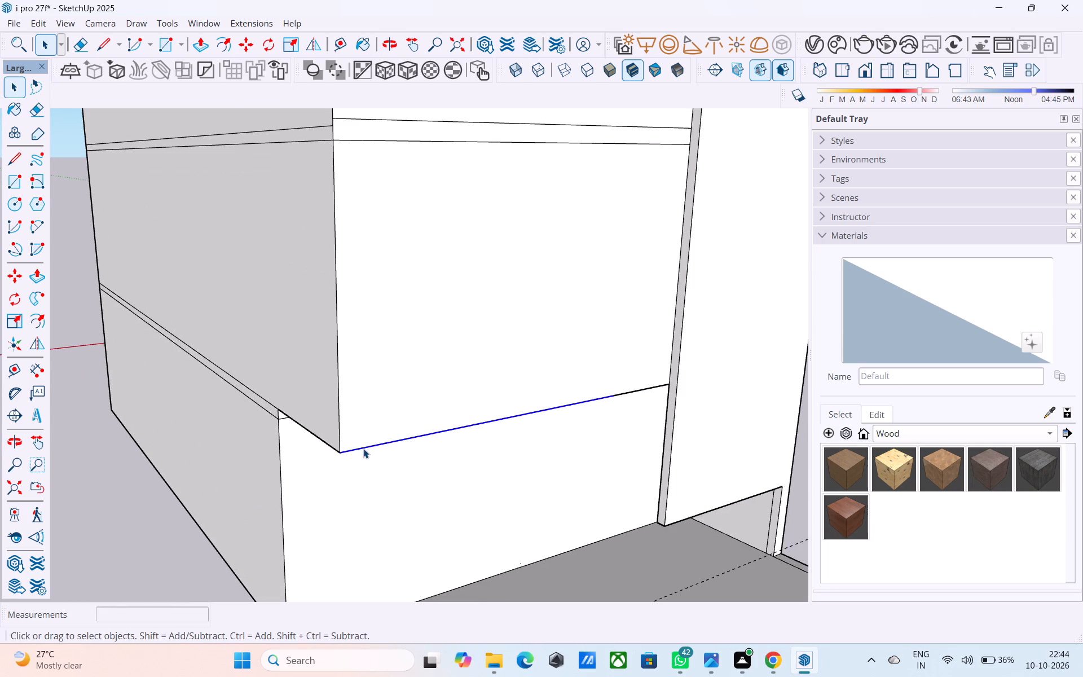
key(m)
click(345, 450)
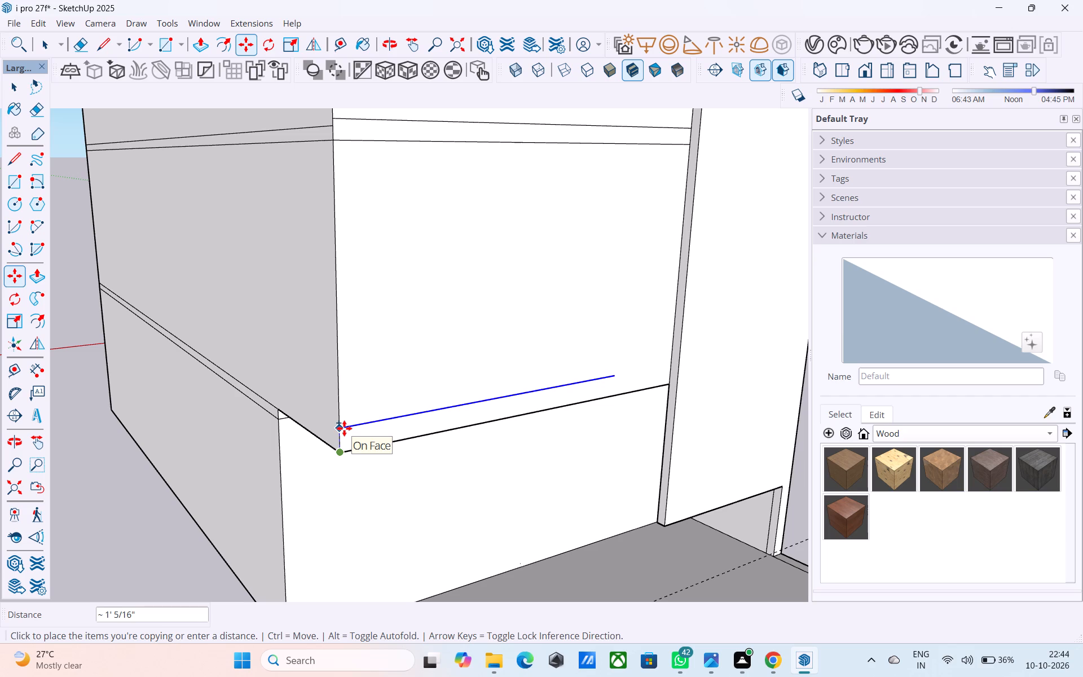
key(9)
key(shift+quotedbl)
key(Return)
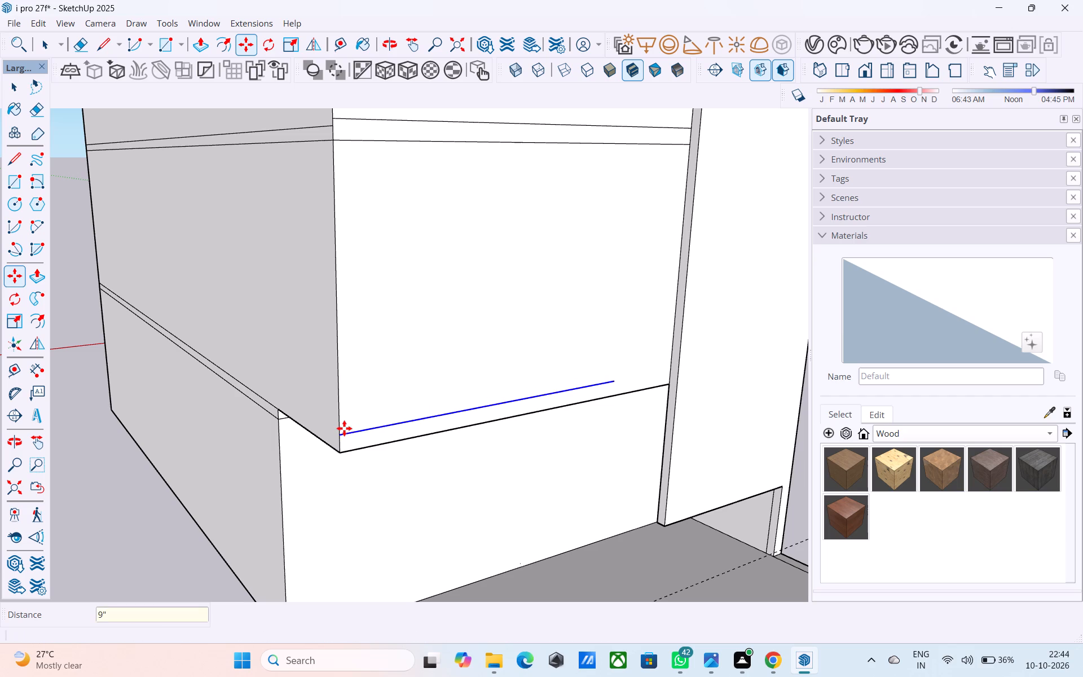
key(space)
key(space)
key(space)
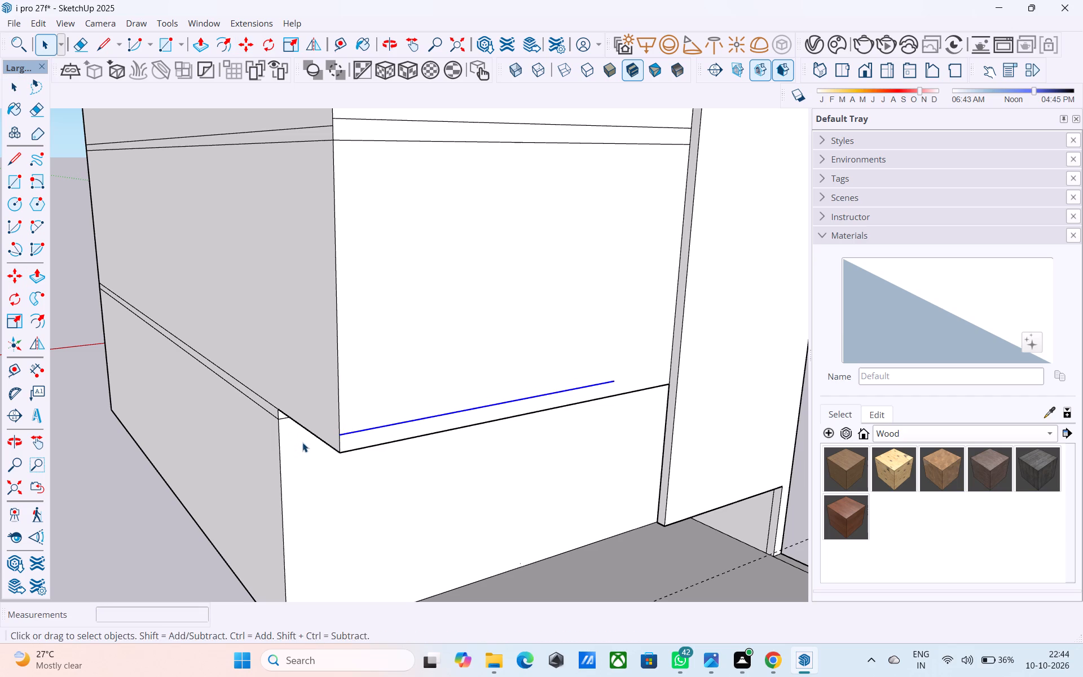
Draw a 4' line from the end of the copied edge across to the tall front wall.
key(l)
scroll(575, 393, up, 3)
click(621, 376)
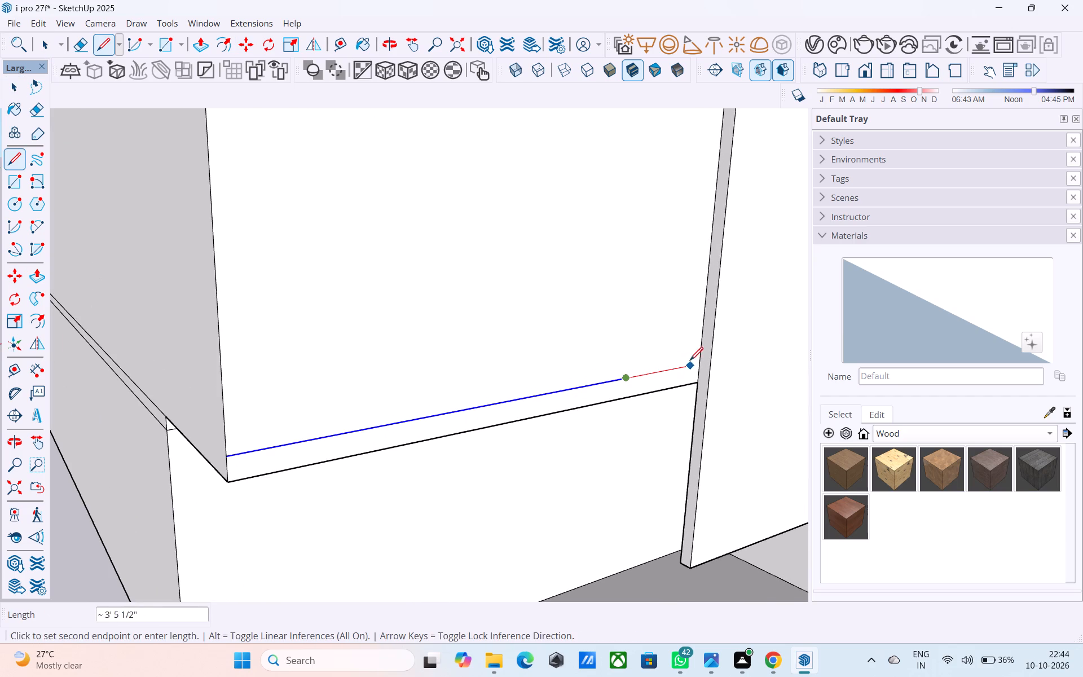
click(700, 358)
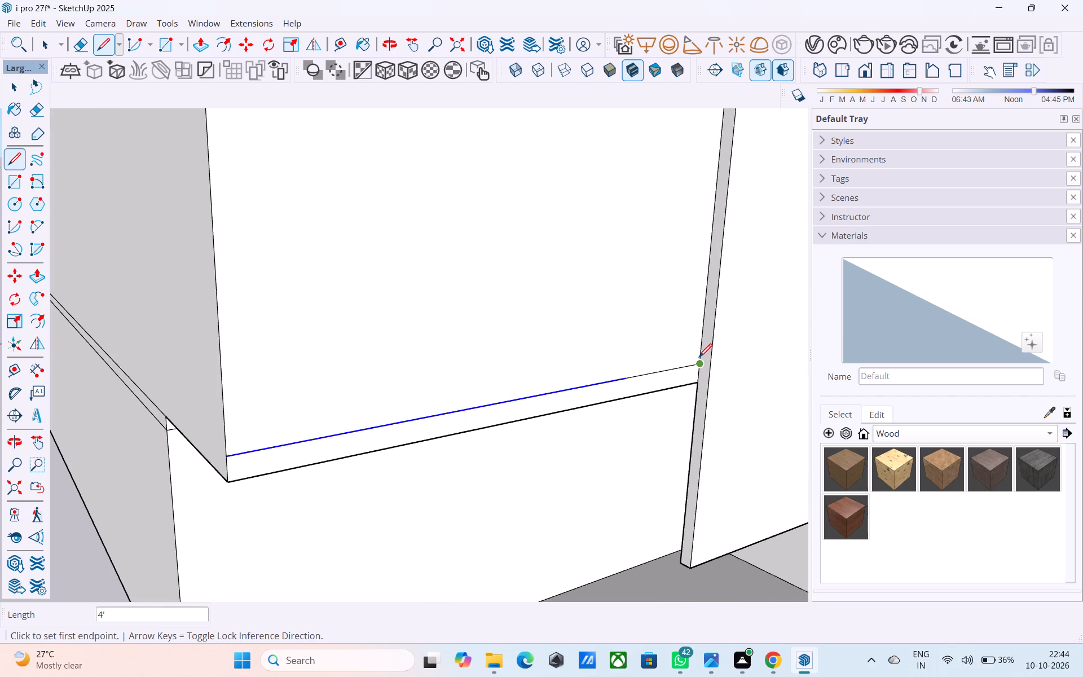
key(space)
scroll(648, 371, down, 6)
key(l)
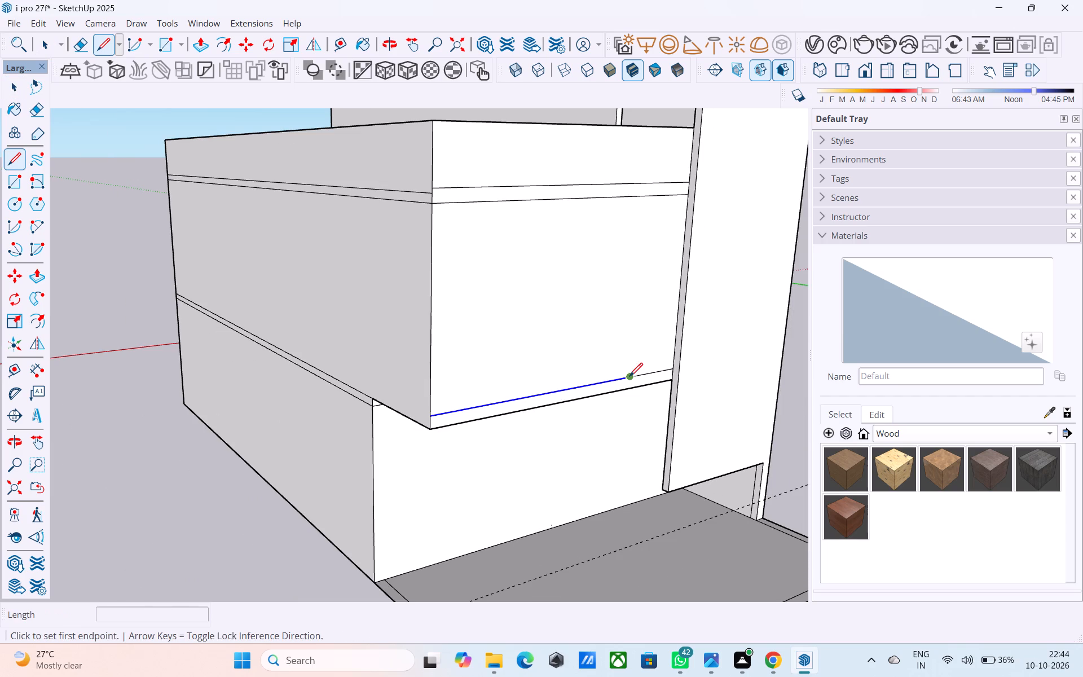
key(m)
key(e)
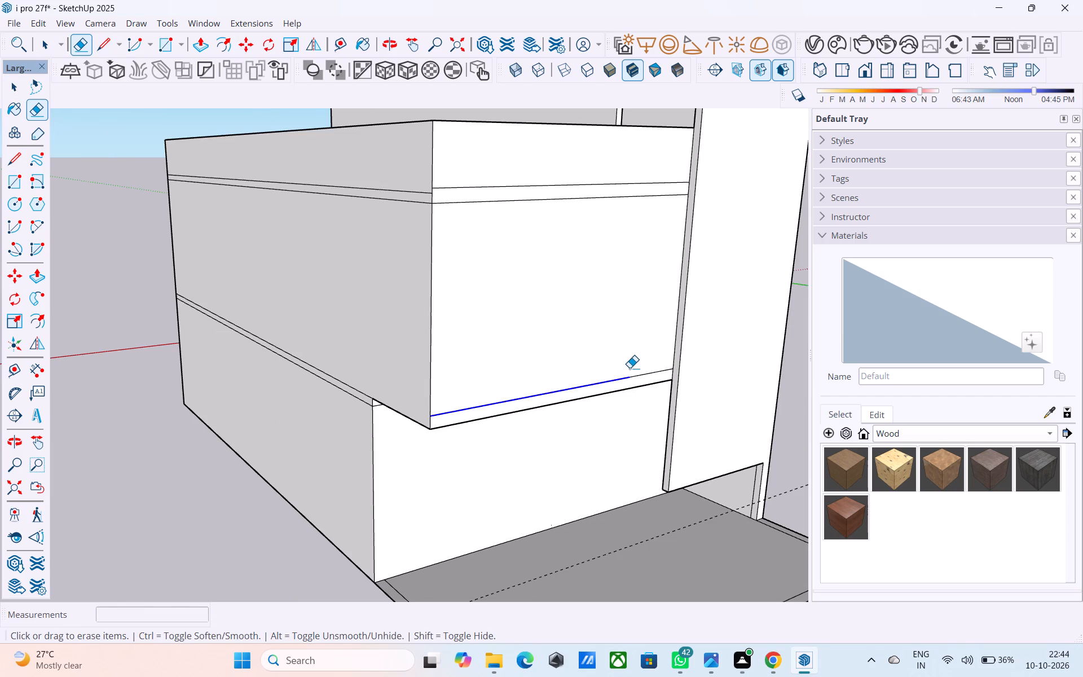
key(space)
Copy the upper edge of the side wall's roof slab band 3" upward to meet the front band's upper corner.
scroll(626, 372, down, 3)
middle_drag(623, 376, 588, 381)
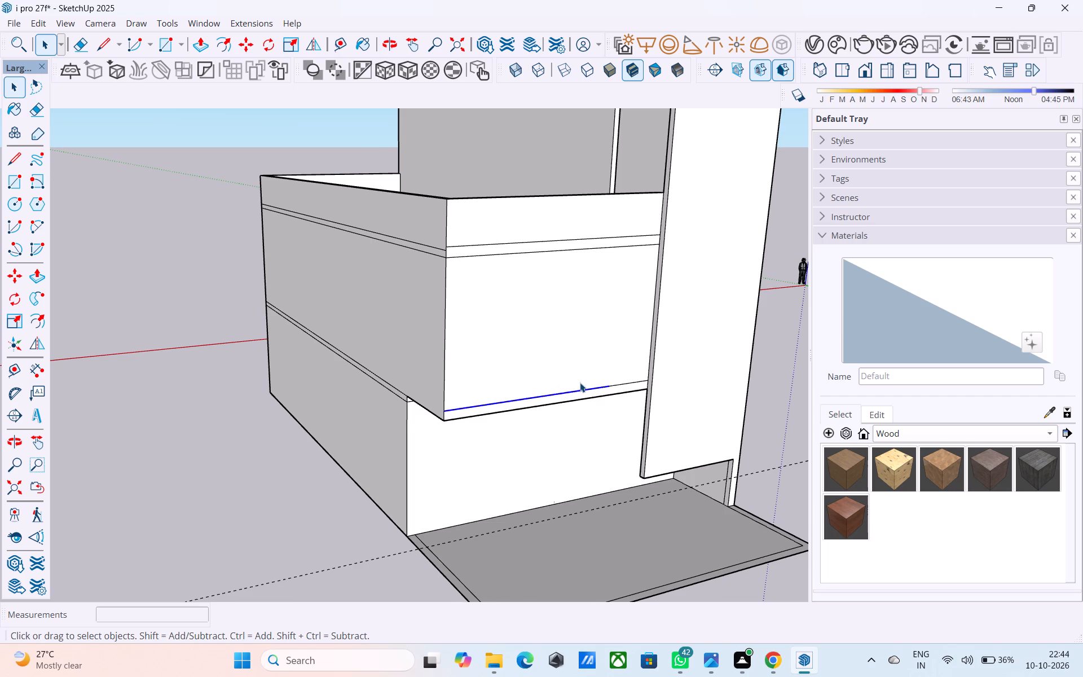
middle_drag(615, 337, 592, 324)
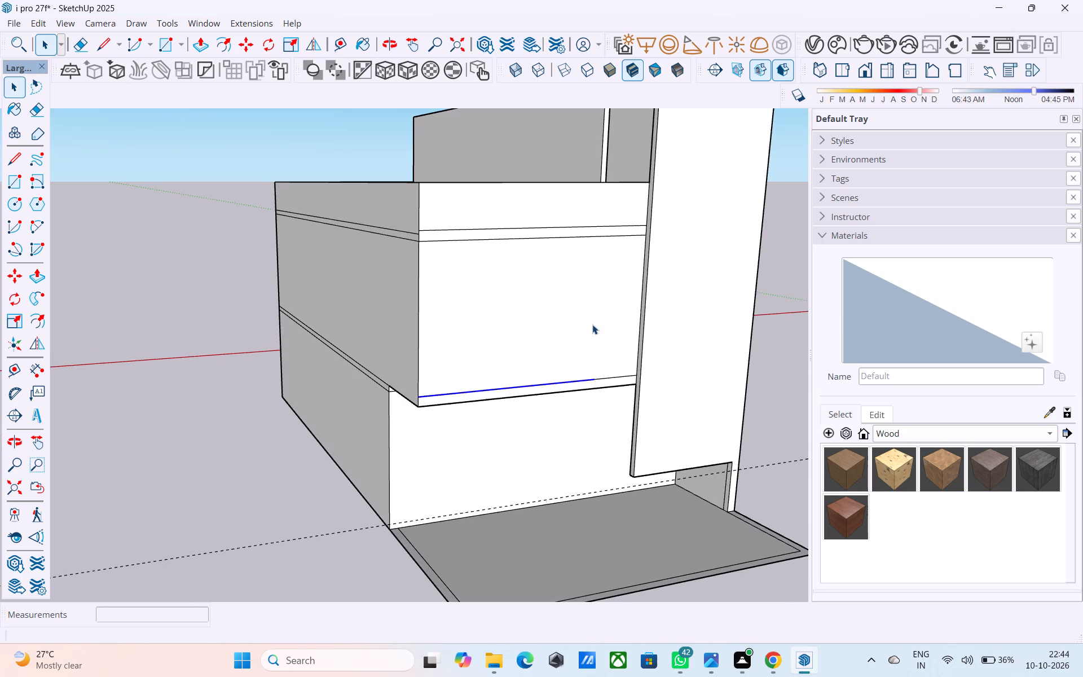
middle_drag(607, 327, 579, 327)
scroll(362, 241, up, 6)
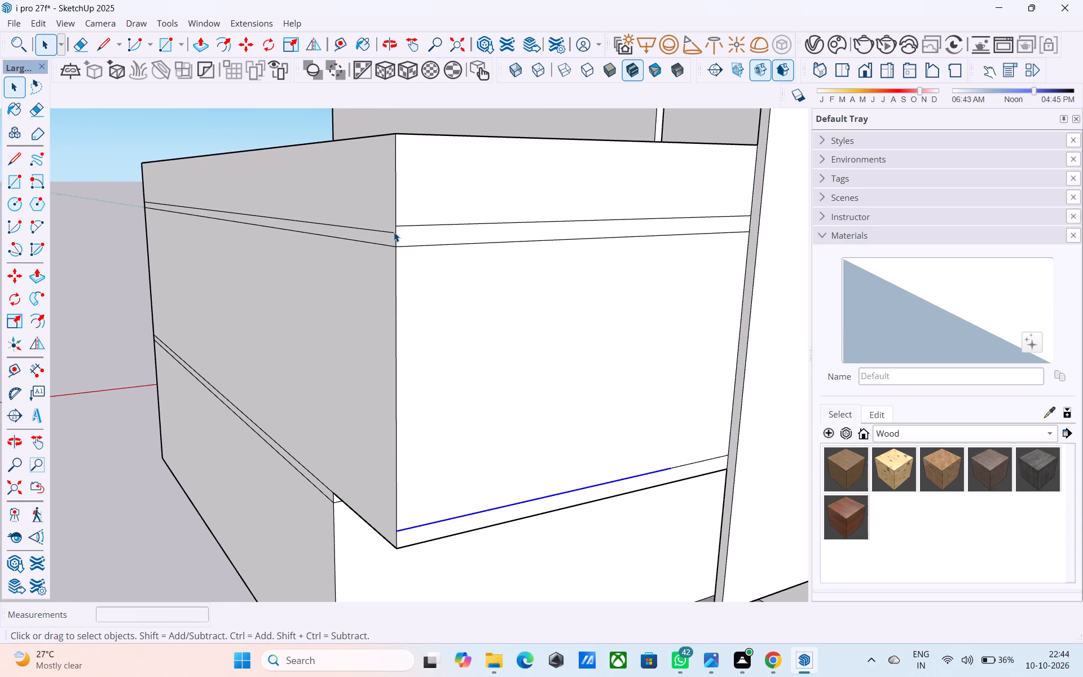
click(393, 232)
scroll(391, 232, up, 4)
key(m)
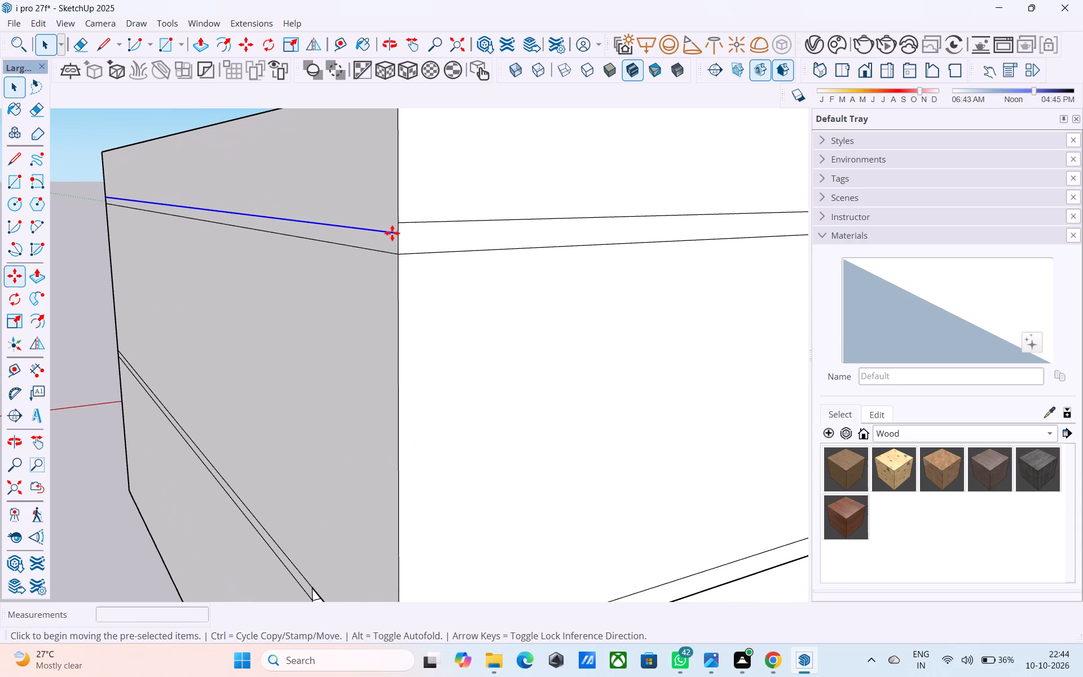
click(398, 235)
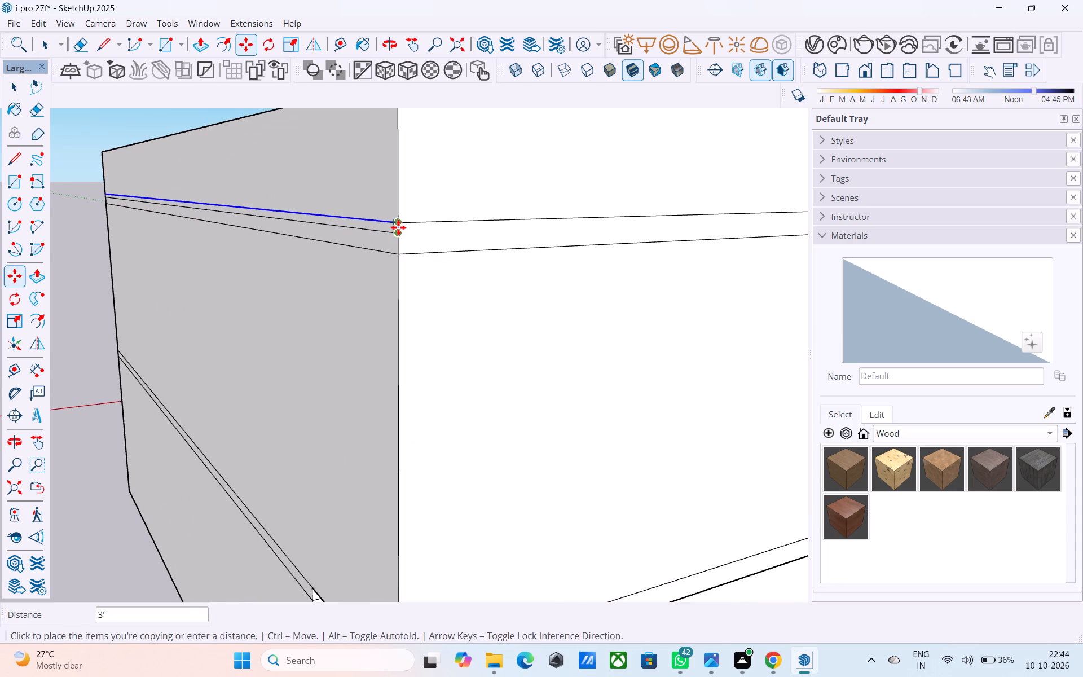
click(398, 226)
Erase the side band's original upper edge just below the copied edge.
key(e)
scroll(391, 236, up, 3)
click(388, 232)
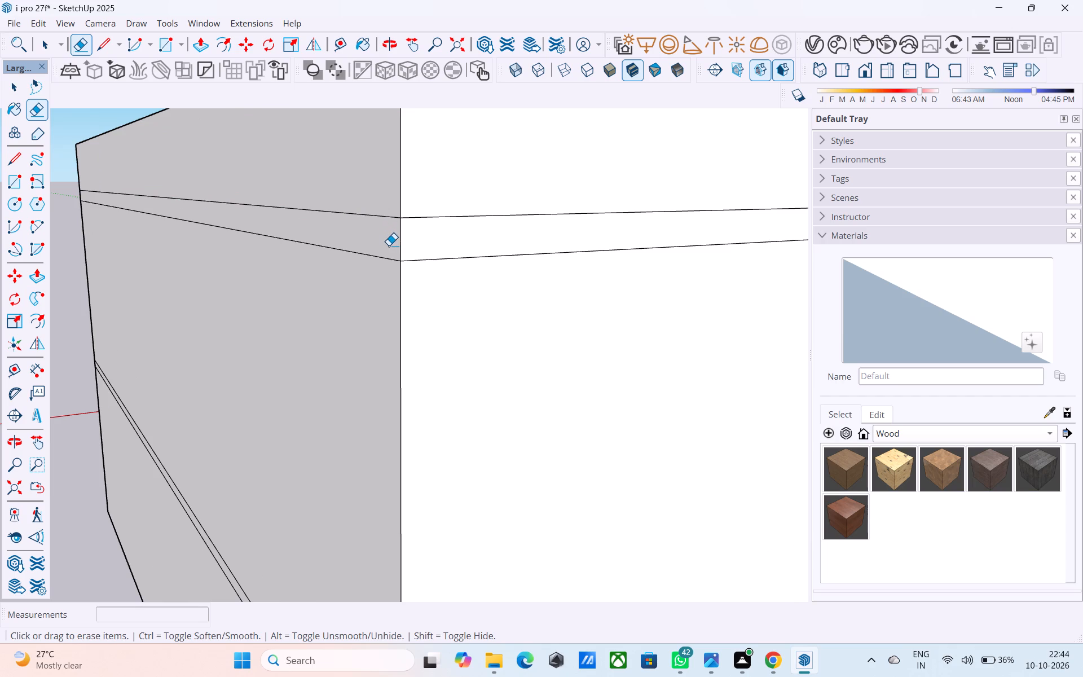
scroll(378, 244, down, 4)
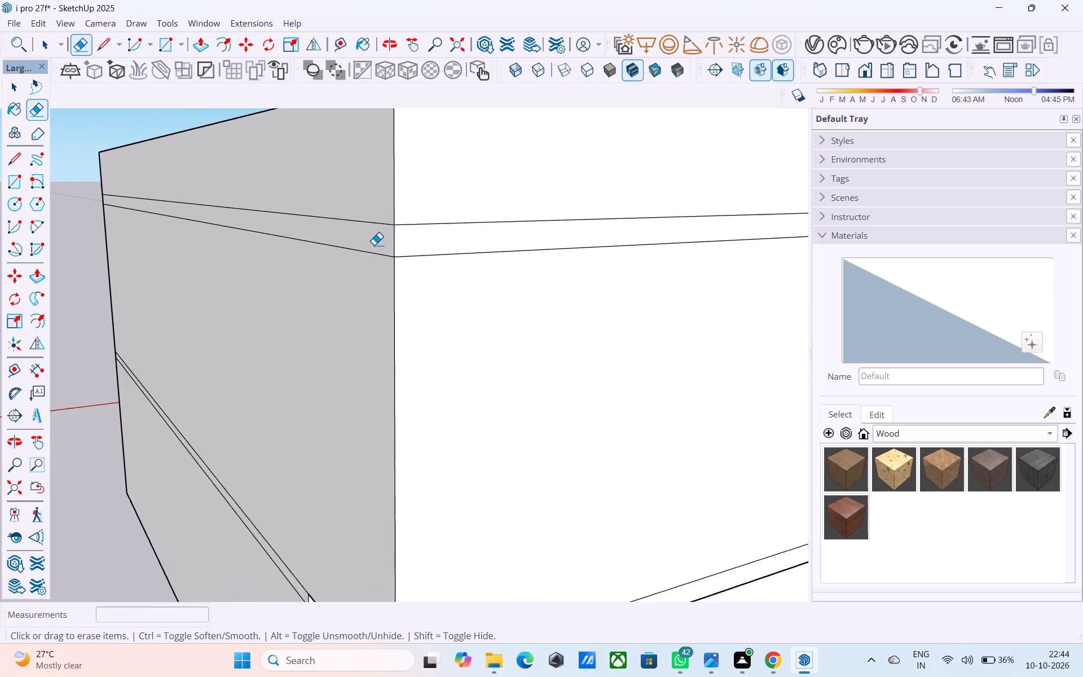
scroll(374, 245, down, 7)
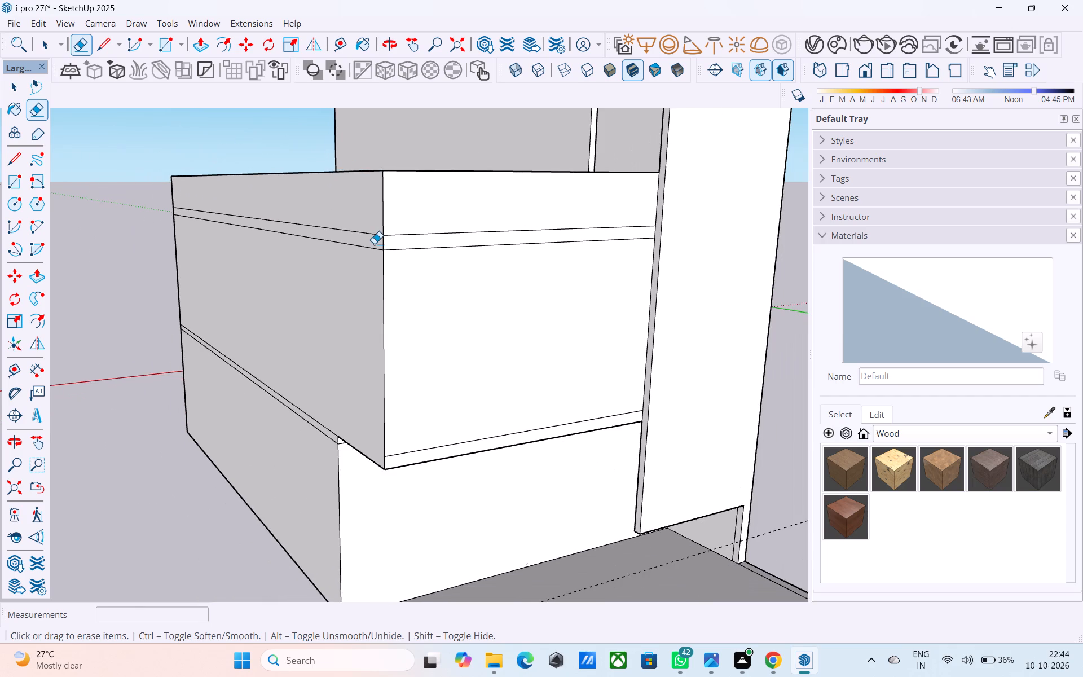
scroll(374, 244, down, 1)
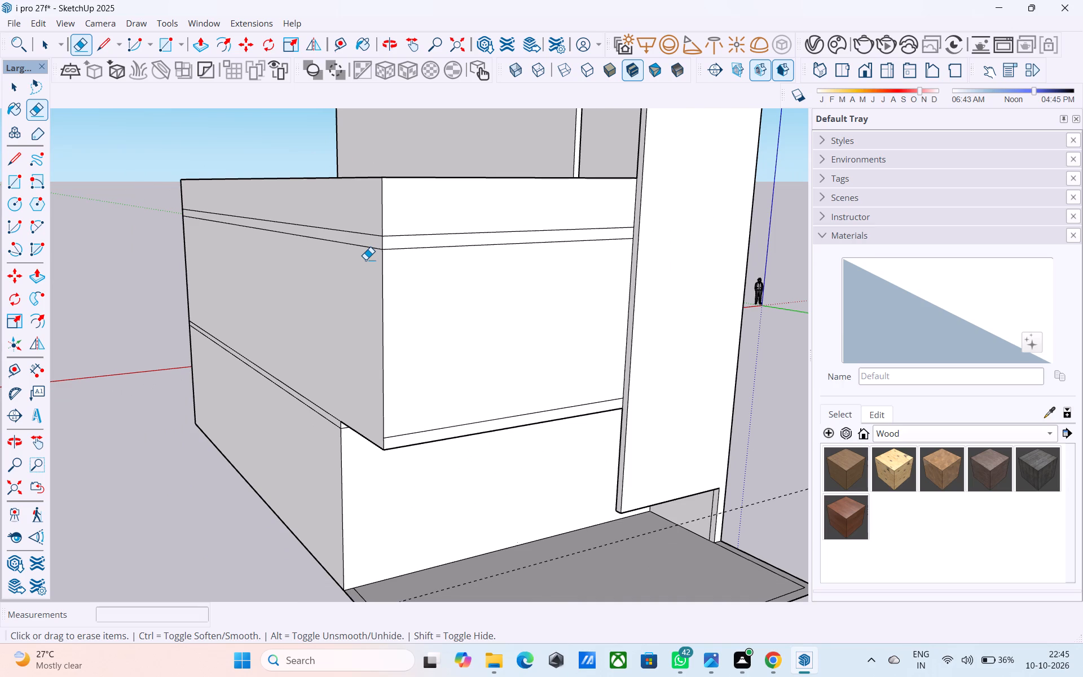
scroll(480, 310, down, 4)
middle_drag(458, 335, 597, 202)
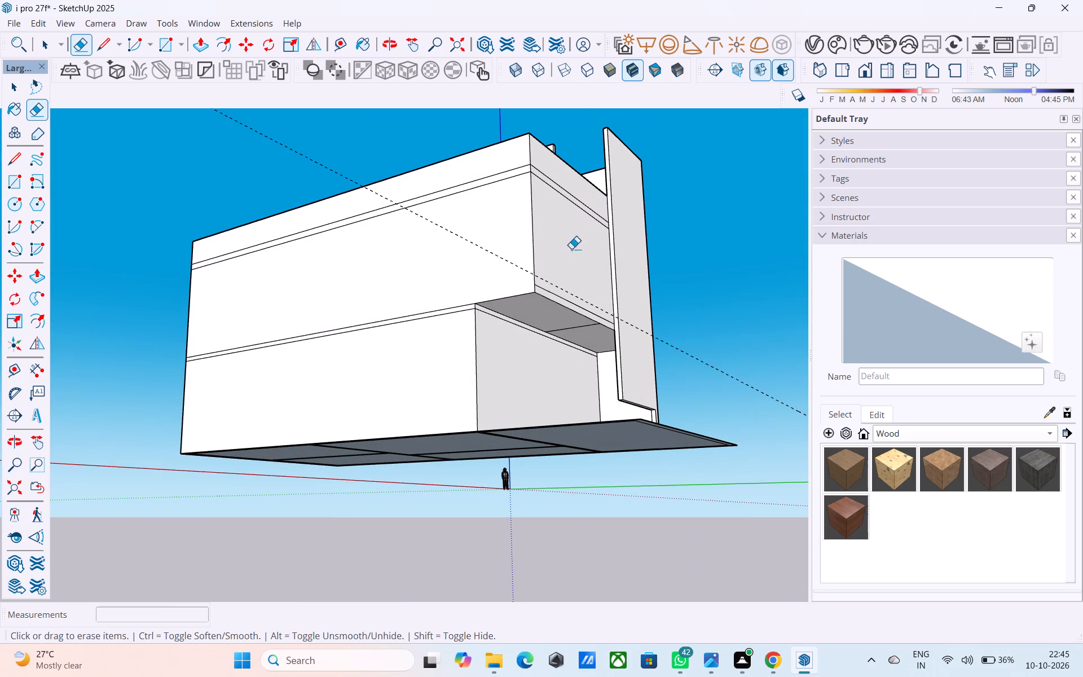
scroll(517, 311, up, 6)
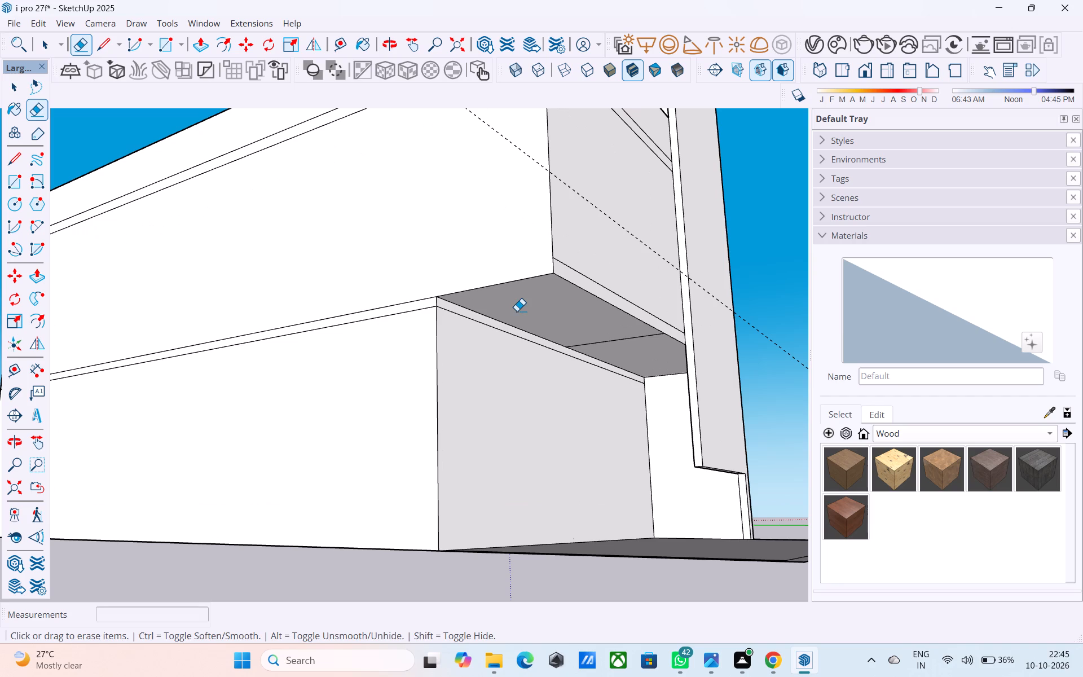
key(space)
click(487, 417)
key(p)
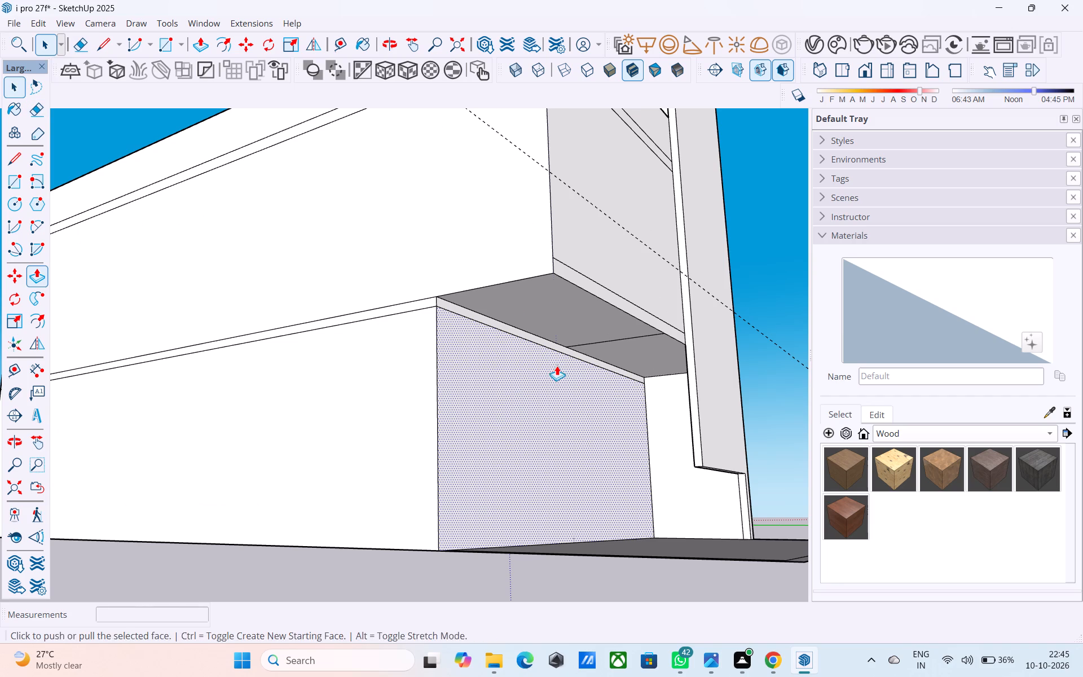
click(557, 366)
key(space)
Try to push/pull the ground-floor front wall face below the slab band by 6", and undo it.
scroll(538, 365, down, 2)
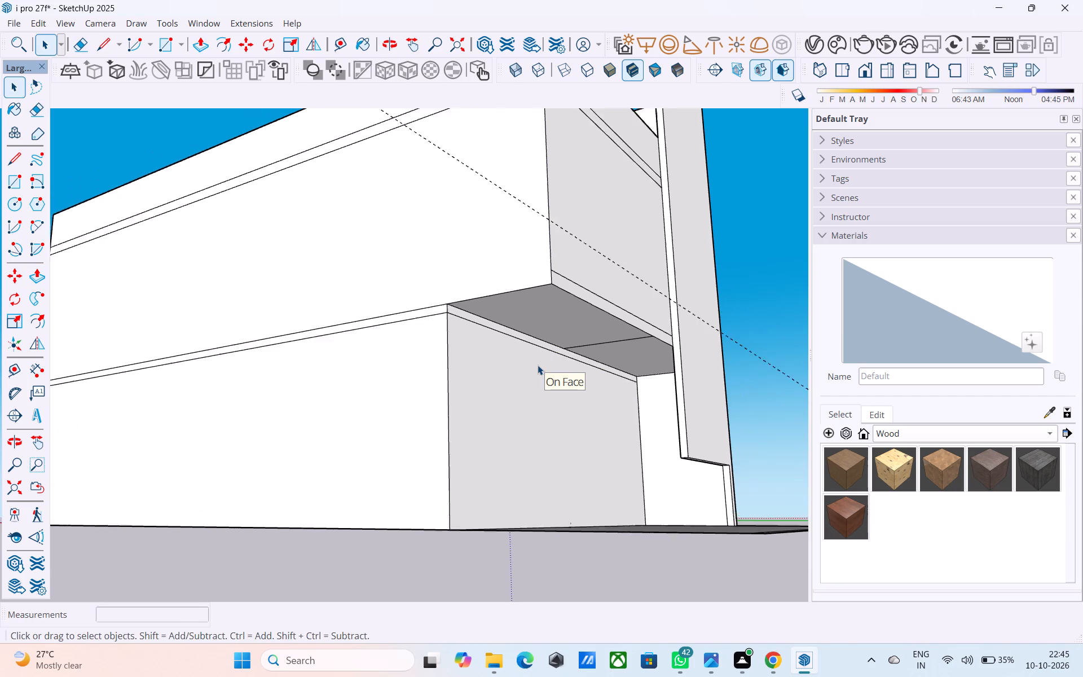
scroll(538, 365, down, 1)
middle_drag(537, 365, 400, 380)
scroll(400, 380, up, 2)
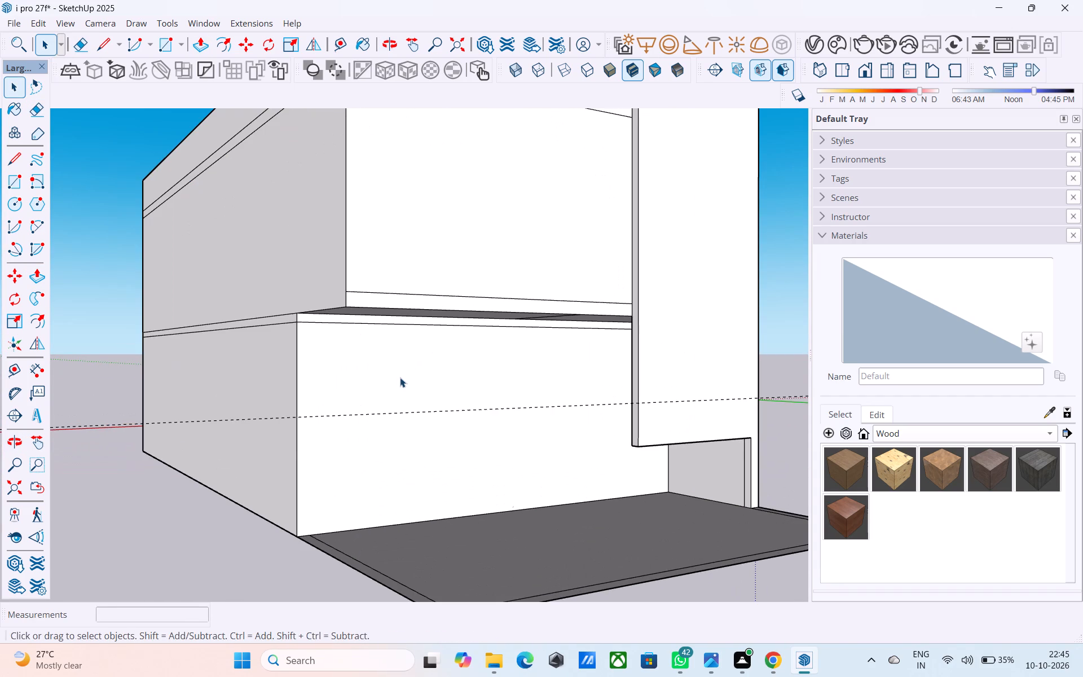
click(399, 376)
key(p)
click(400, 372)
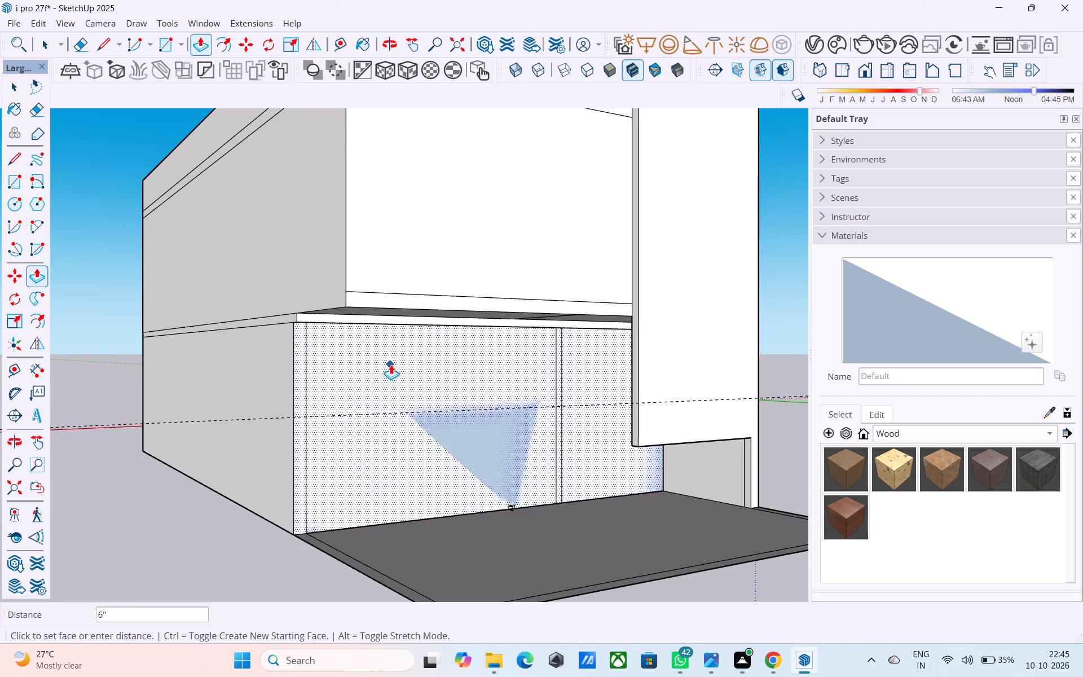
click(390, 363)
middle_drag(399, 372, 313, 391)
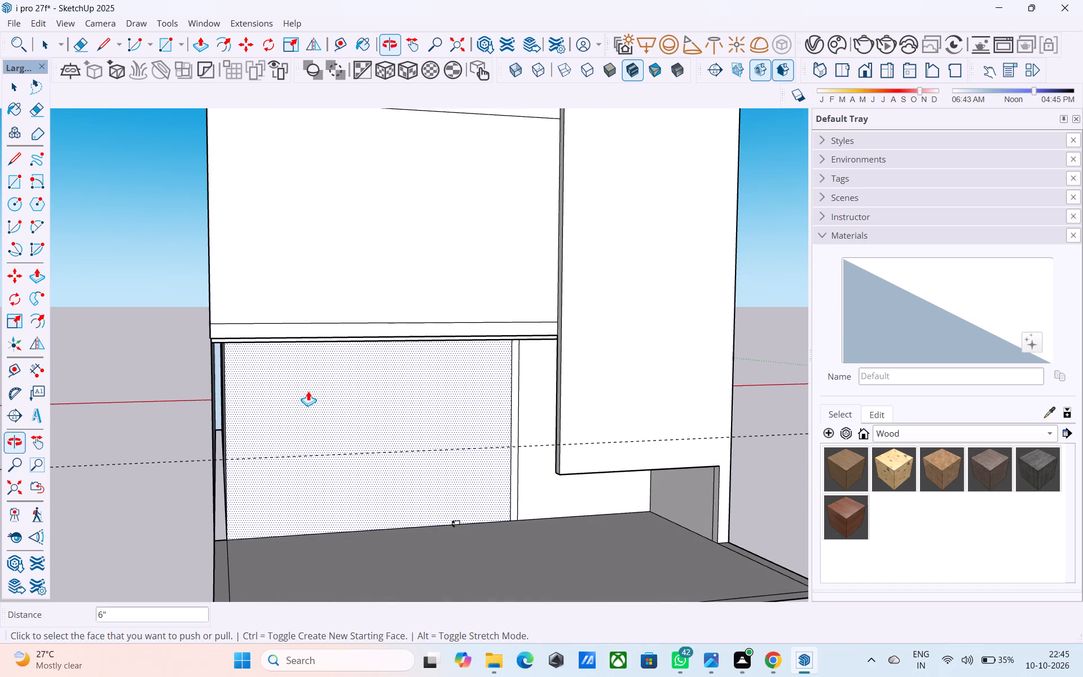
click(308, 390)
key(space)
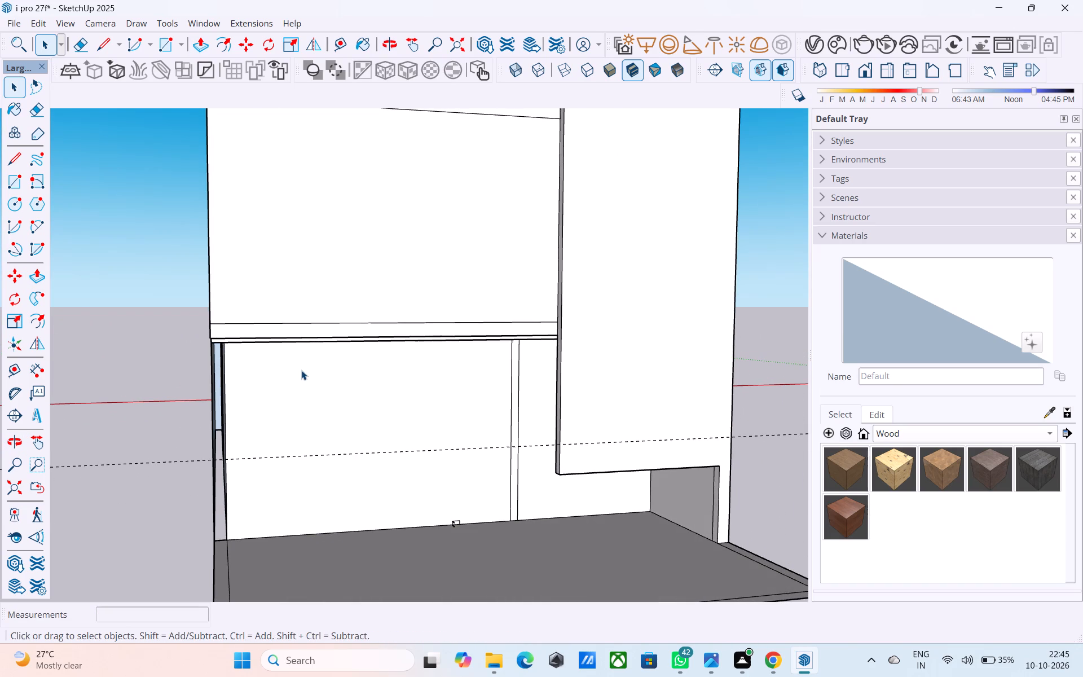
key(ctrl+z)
Save the model.
middle_drag(302, 370, 435, 368)
scroll(435, 368, up, 1)
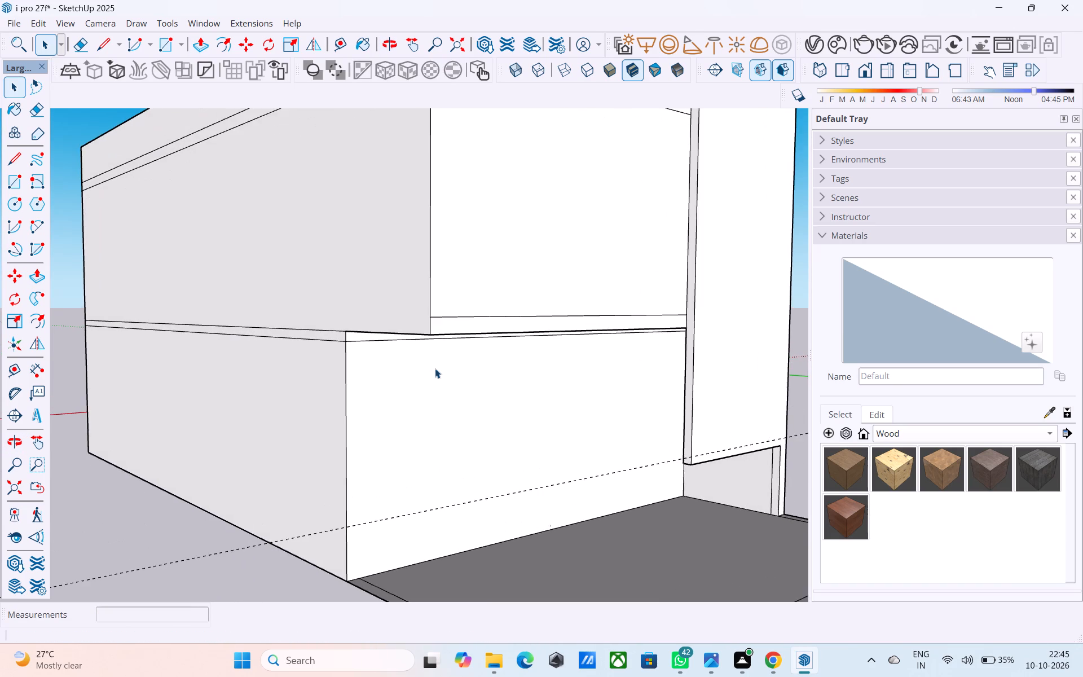
scroll(435, 368, up, 1)
shift+middle_drag(441, 372, 401, 363)
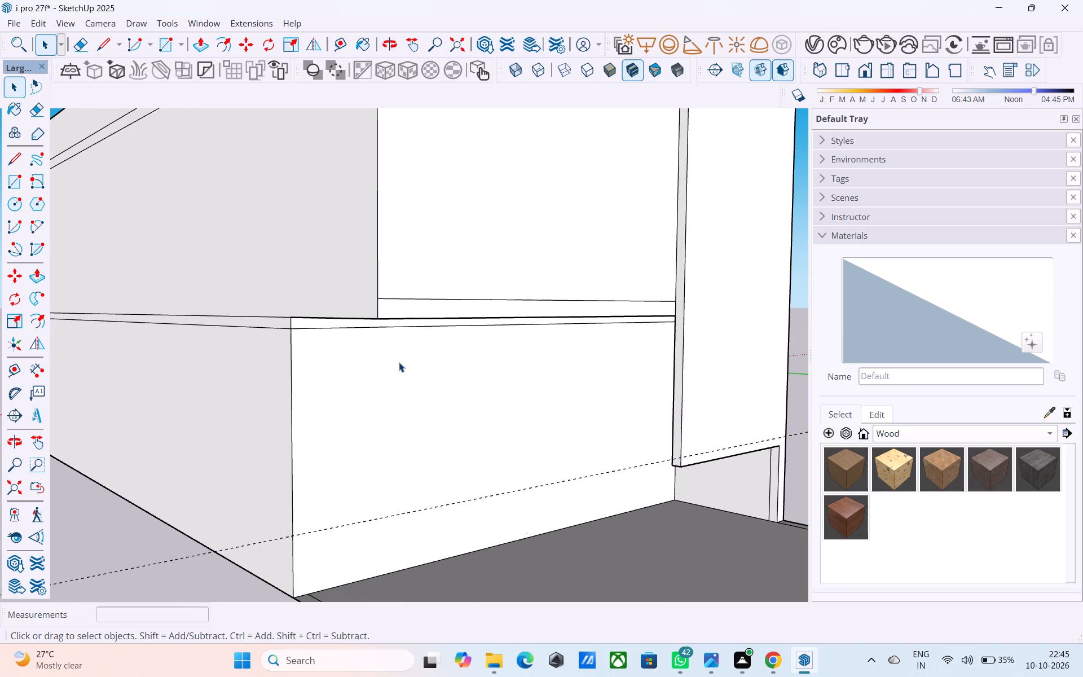
key(ctrl+s)
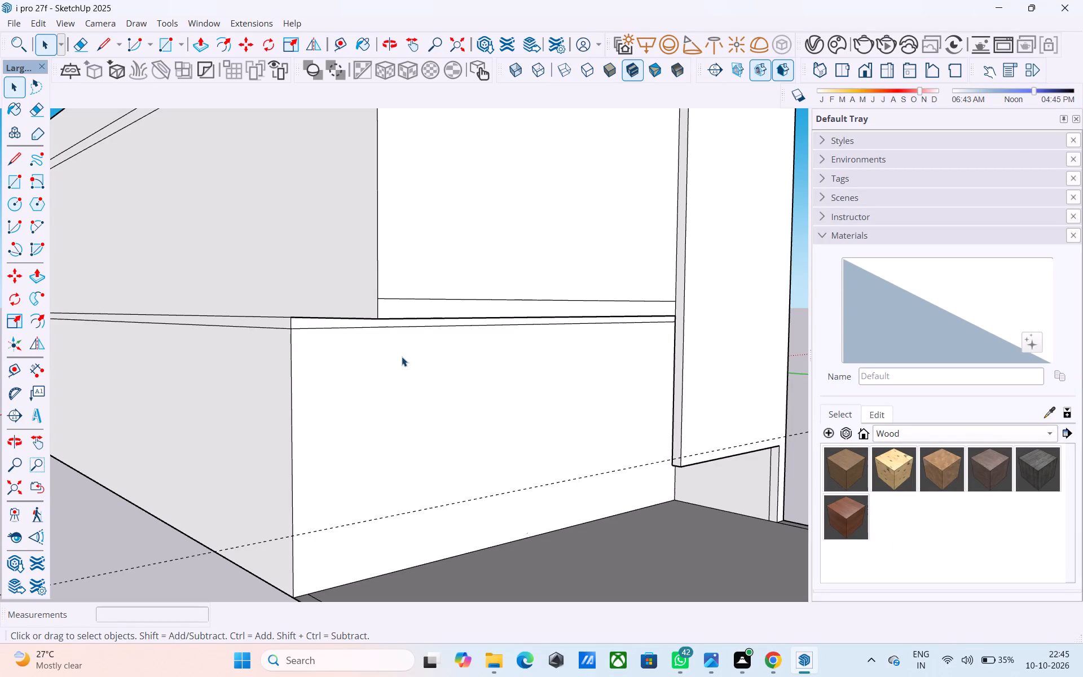
Erase the dividing line across the underside of the projecting upper floor.
scroll(404, 350, down, 2)
middle_drag(404, 350, 396, 320)
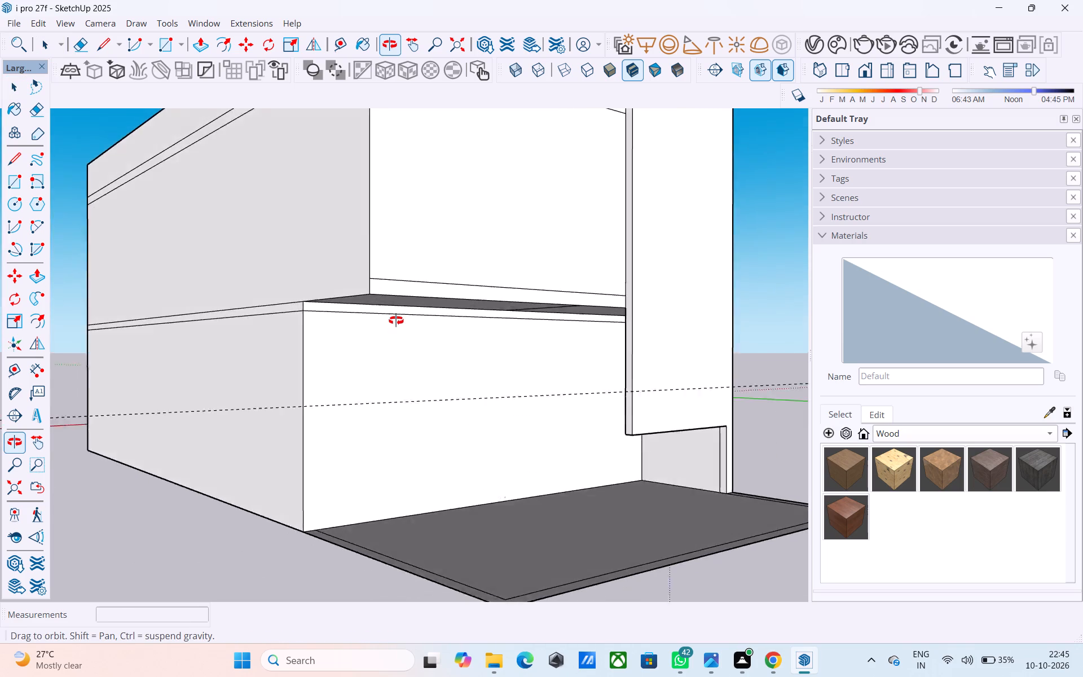
middle_drag(396, 320, 381, 293)
shift+middle_drag(523, 297, 479, 336)
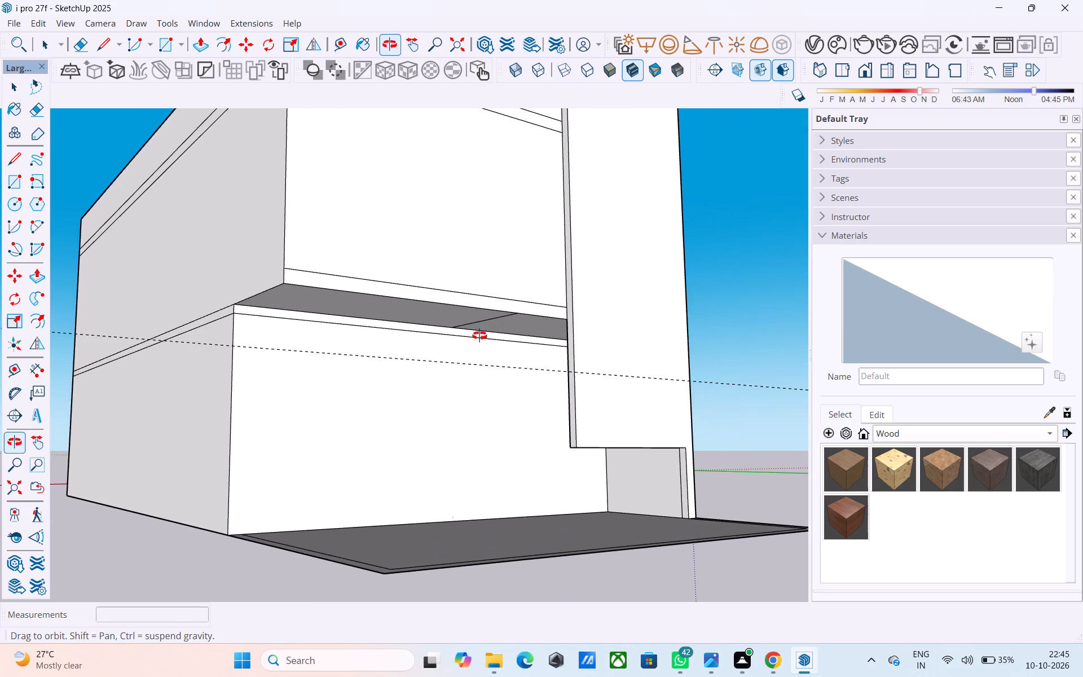
shift+middle_drag(479, 336, 480, 327)
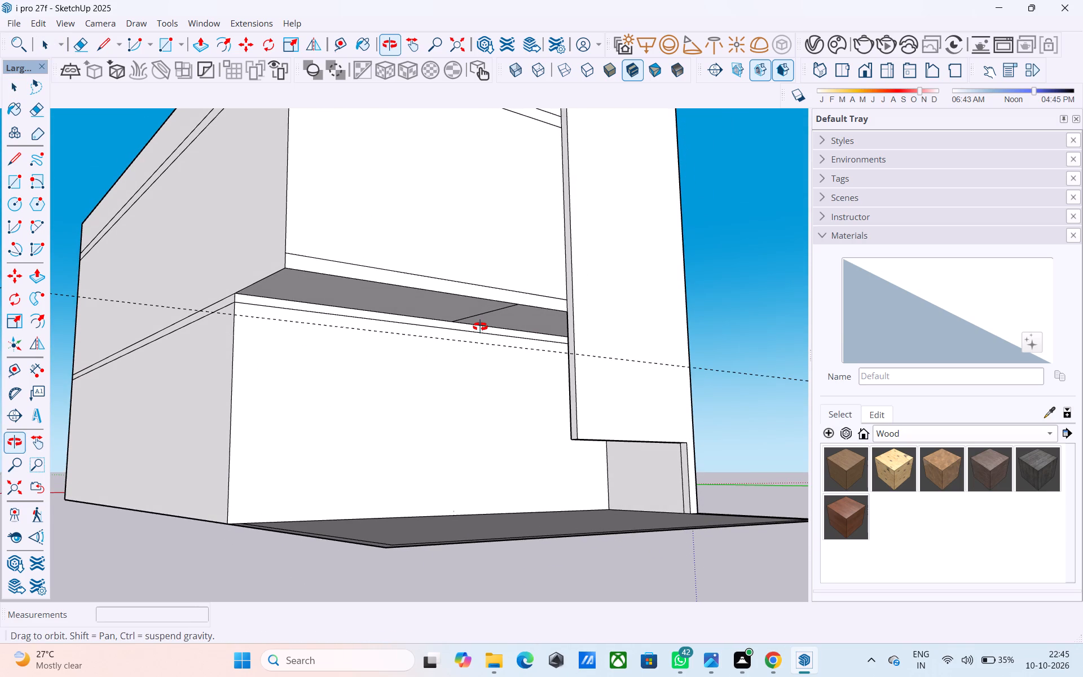
shift+middle_drag(480, 327, 482, 324)
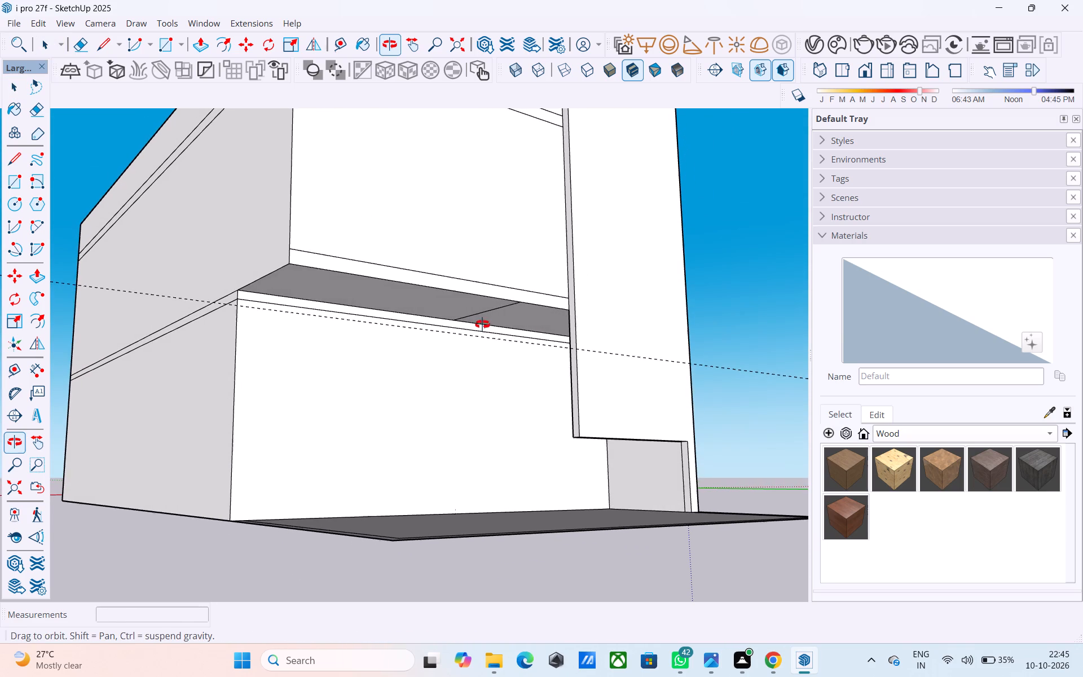
shift+middle_drag(482, 324, 483, 318)
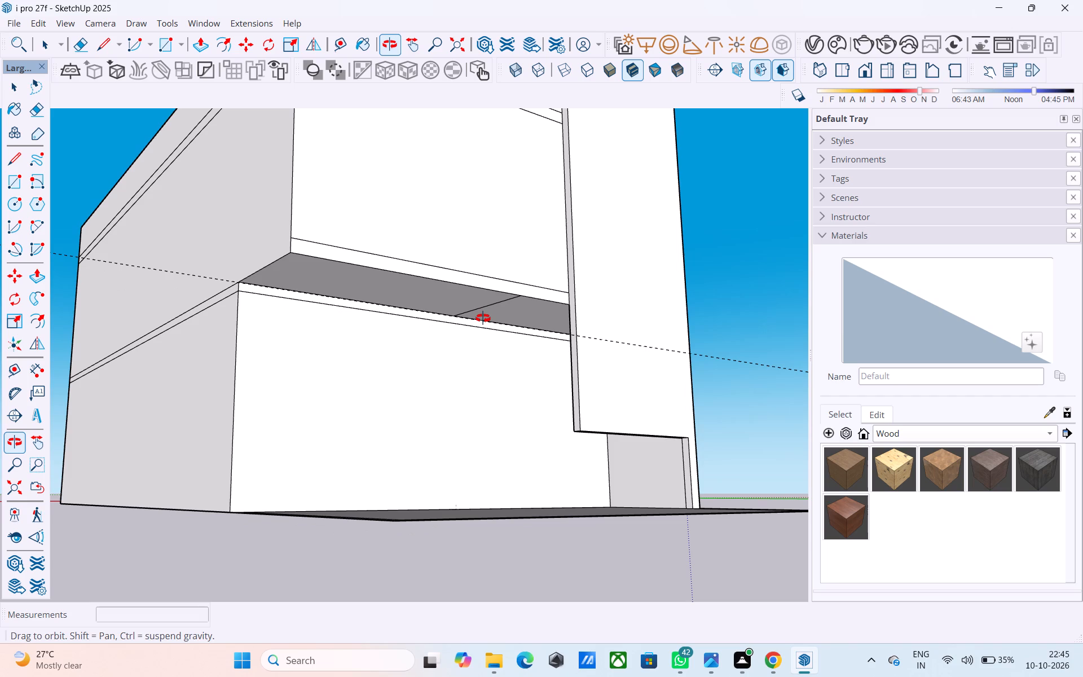
shift+middle_drag(483, 318, 470, 296)
key(e)
middle_drag(485, 313, 479, 282)
scroll(471, 283, up, 4)
click(485, 278)
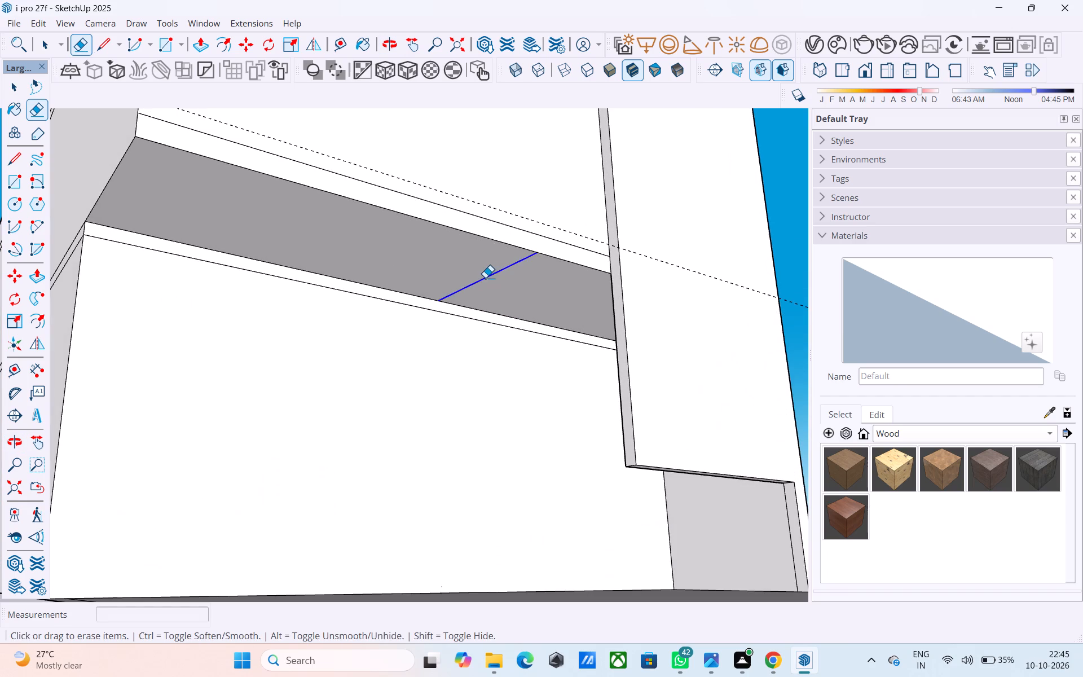
Examine the projecting upper floor, slab bands and rooftop walls from below, the side and above.
key(space)
scroll(462, 293, down, 9)
middle_drag(459, 297, 456, 345)
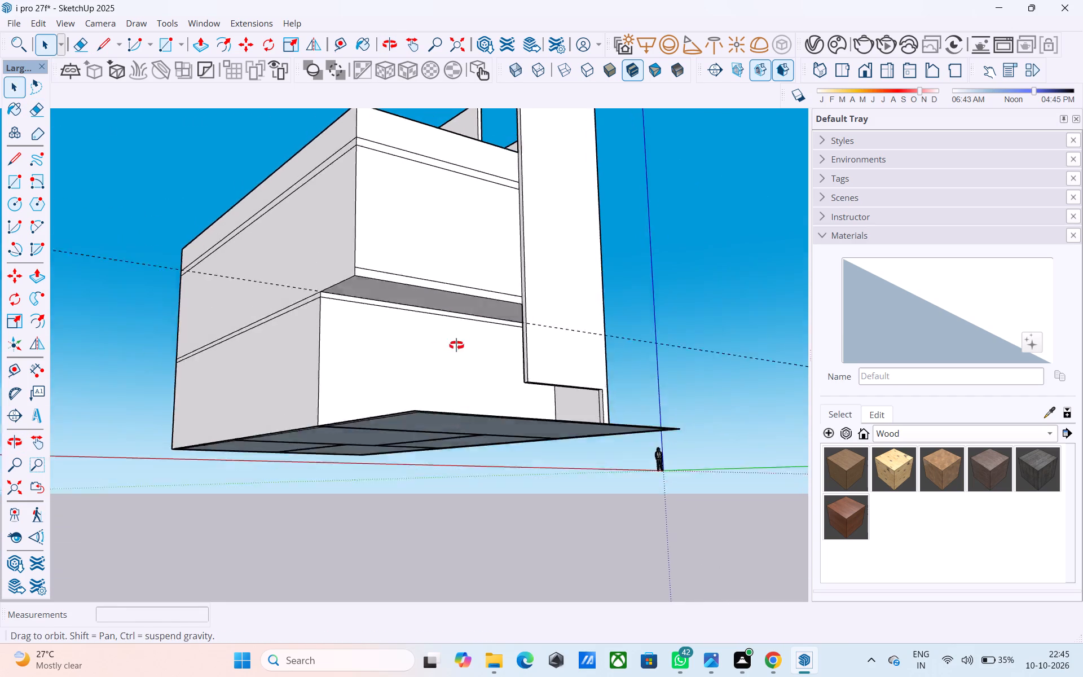
middle_drag(456, 345, 451, 393)
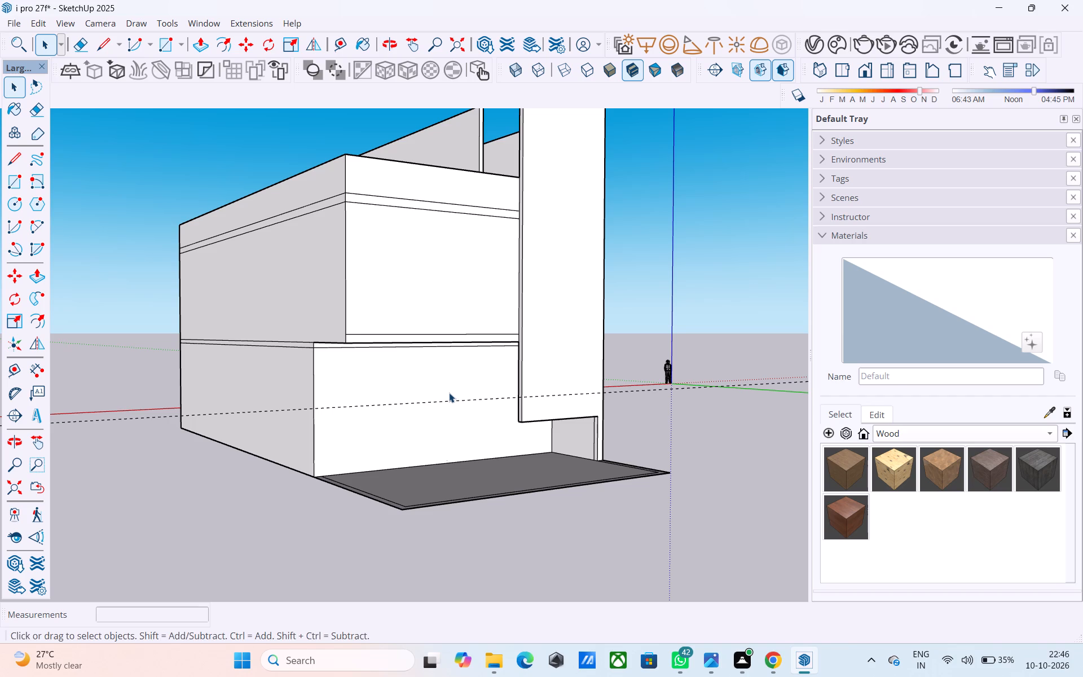
middle_drag(500, 333, 690, 305)
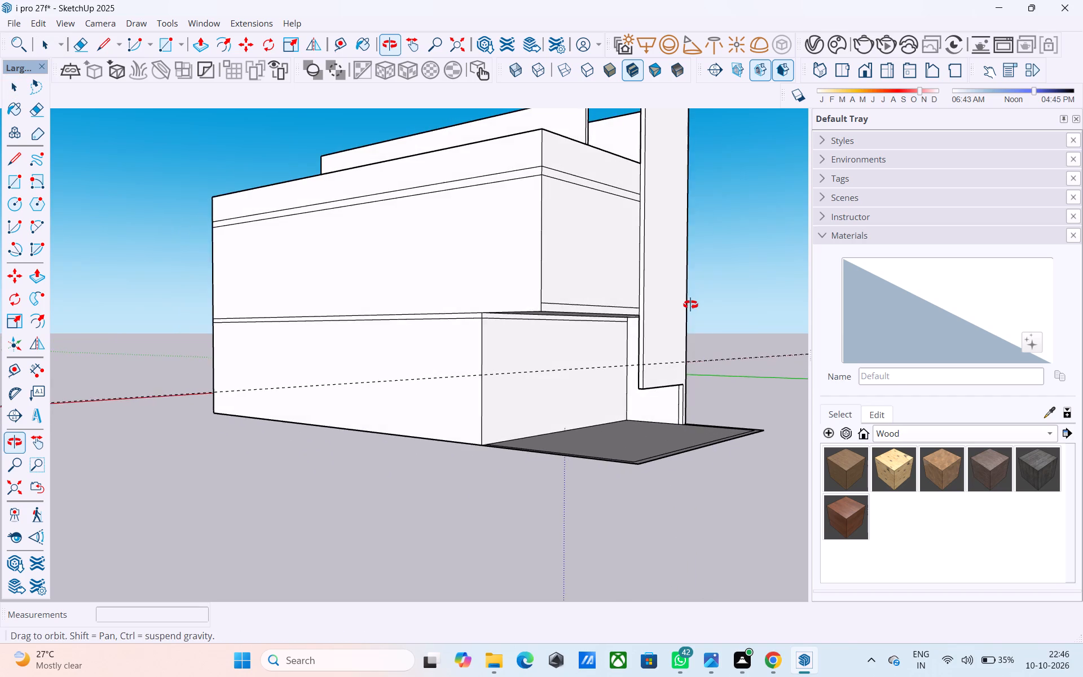
middle_drag(690, 305, 645, 267)
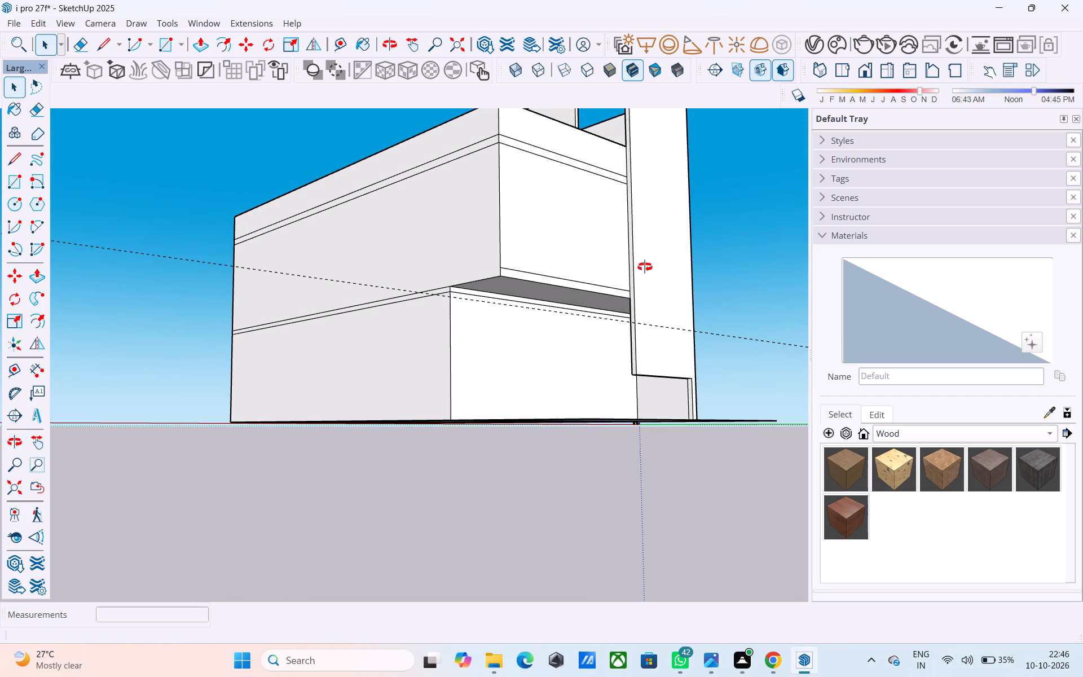
middle_drag(645, 267, 576, 377)
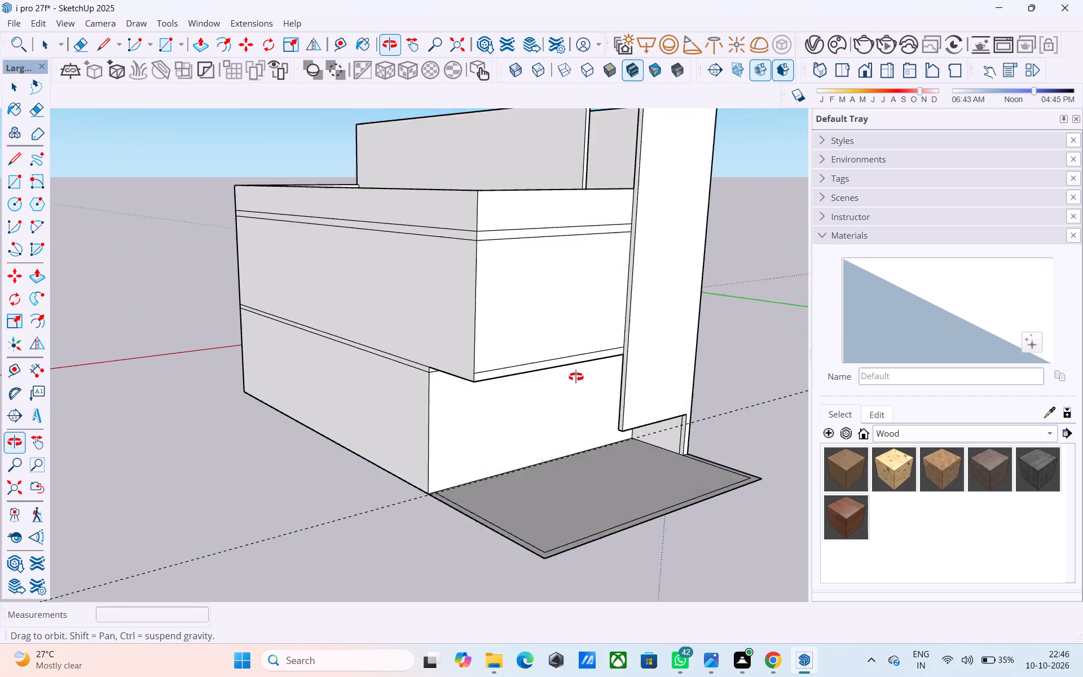
middle_drag(576, 377, 447, 381)
middle_drag(510, 290, 663, 298)
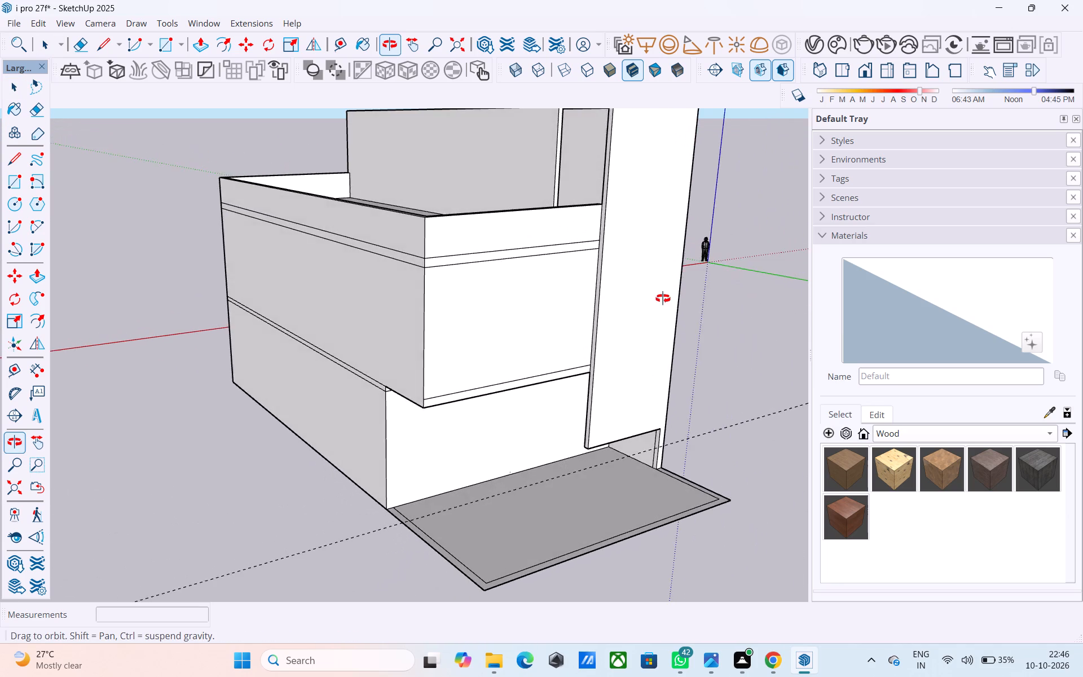
middle_drag(663, 298, 551, 421)
scroll(516, 393, up, 4)
scroll(516, 393, down, 4)
middle_drag(516, 393, 516, 429)
scroll(516, 429, up, 2)
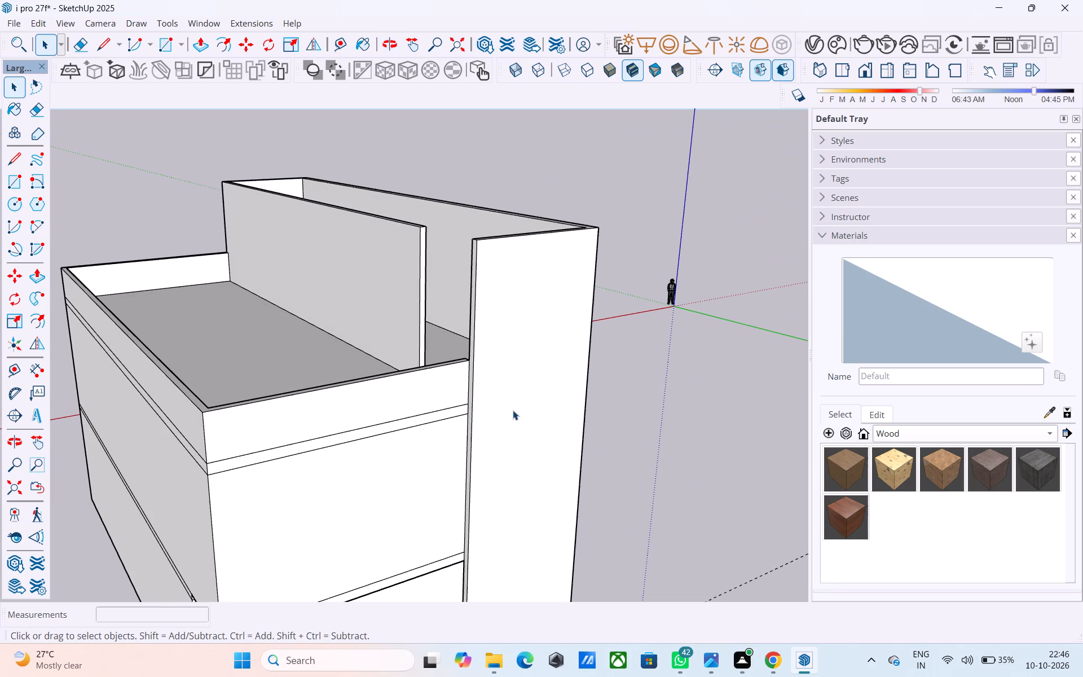
scroll(514, 407, down, 2)
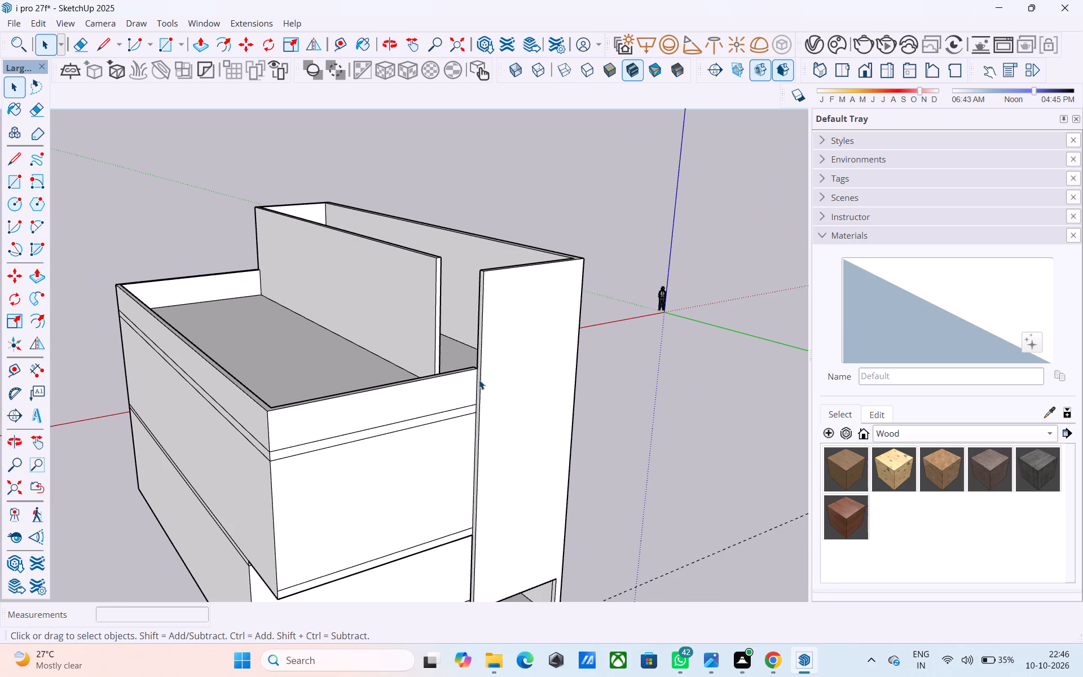
Push/pull the narrow end face of the inner rooftop wall 6' 6" to meet the tall front wall.
middle_drag(478, 379, 846, 375)
middle_drag(669, 310, 780, 324)
scroll(613, 289, up, 4)
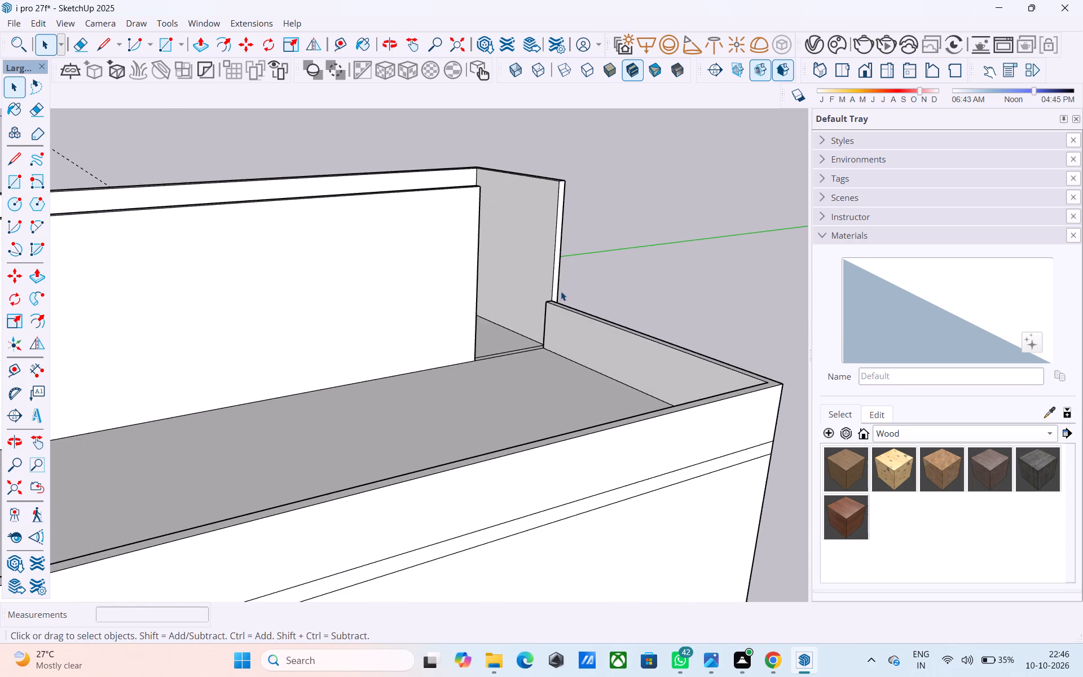
middle_drag(556, 292, 189, 339)
scroll(363, 282, up, 3)
middle_drag(379, 274, 344, 264)
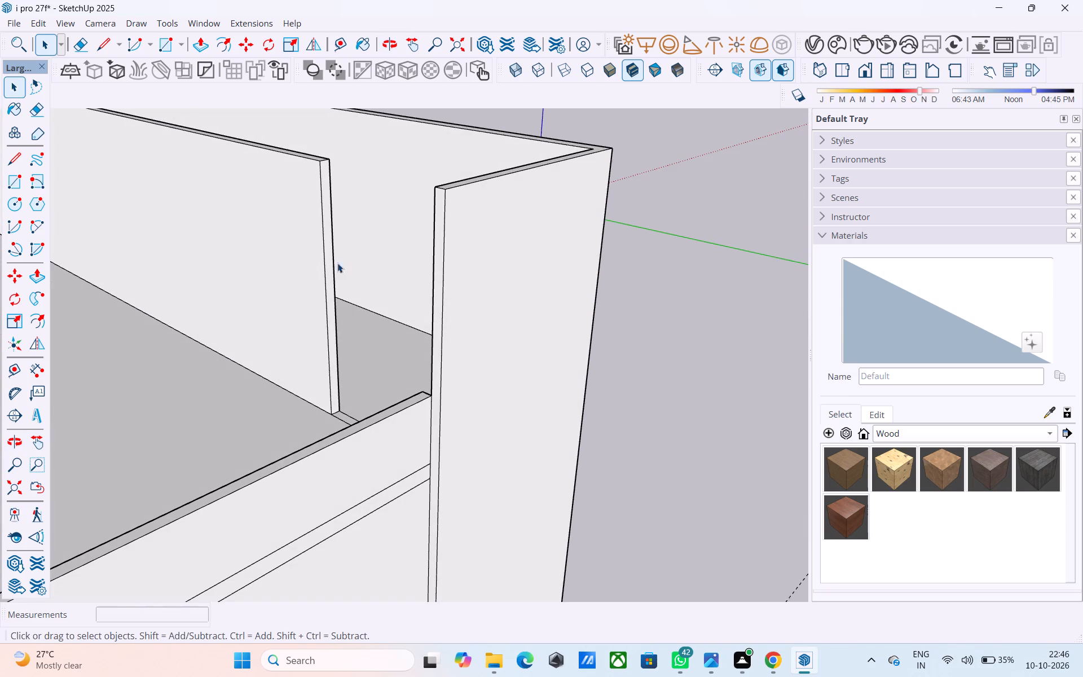
click(329, 261)
key(p)
click(331, 261)
middle_drag(398, 273, 557, 283)
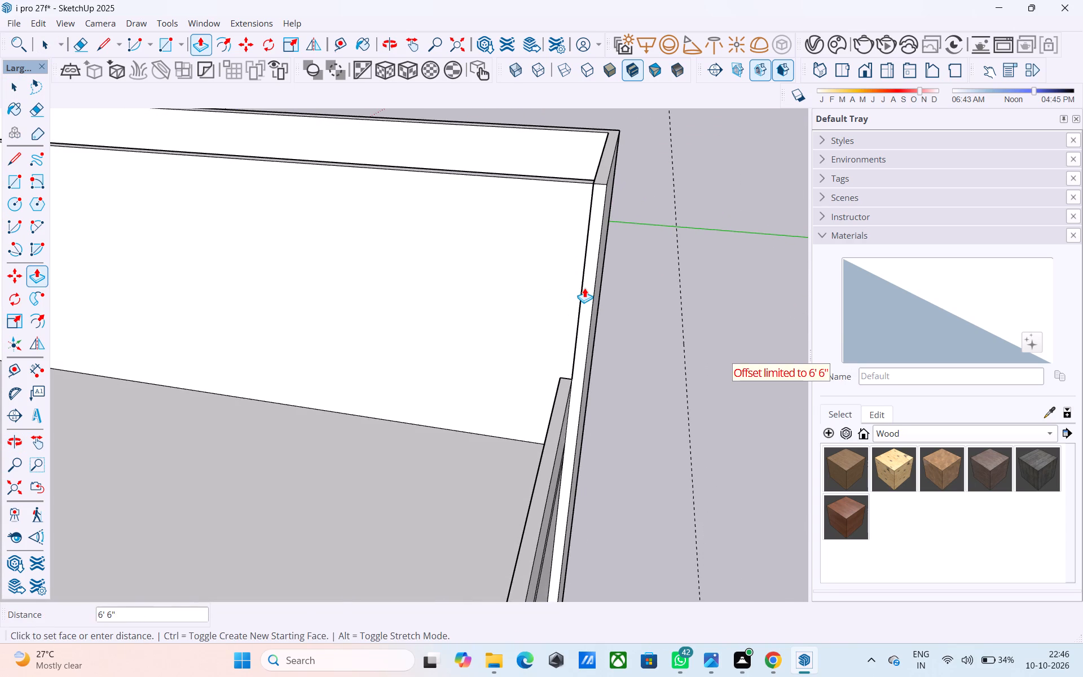
click(584, 288)
middle_drag(584, 288, 637, 280)
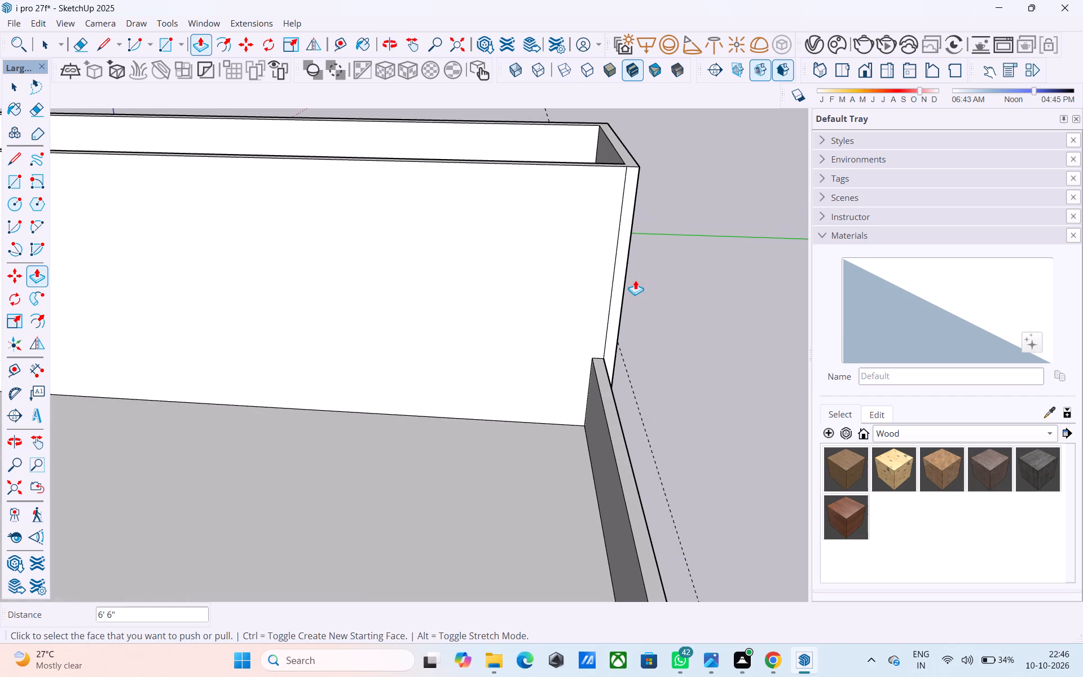
Erase the leftover vertical seam where the extended inner rooftop wall meets the tall front wall.
key(e)
scroll(628, 279, up, 2)
drag(610, 275, 595, 279)
Examine the enclosed tall rooftop block, the lower roof parapet and the front facade from several sides.
scroll(622, 306, down, 4)
middle_drag(626, 311, 291, 346)
scroll(483, 333, down, 3)
middle_drag(501, 341, 231, 278)
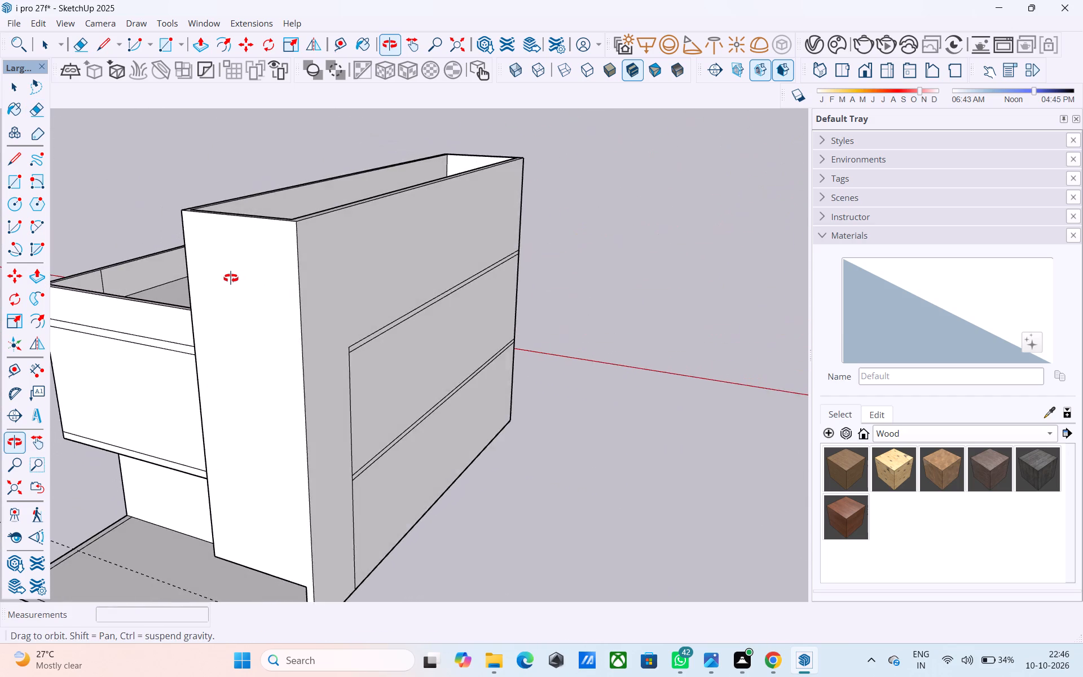
middle_drag(231, 278, 663, 250)
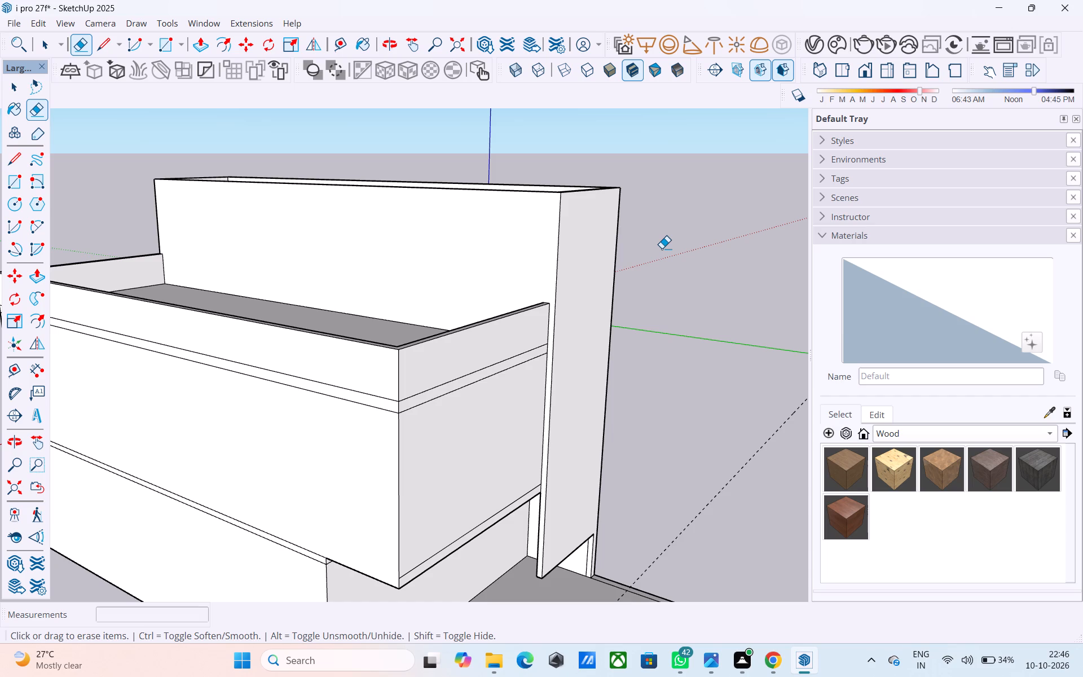
key(space)
middle_drag(573, 263, 753, 274)
scroll(692, 277, down, 1)
middle_drag(651, 277, 662, 287)
shift+middle_drag(504, 285, 523, 280)
middle_drag(412, 272, 525, 315)
shift+middle_drag(650, 311, 609, 323)
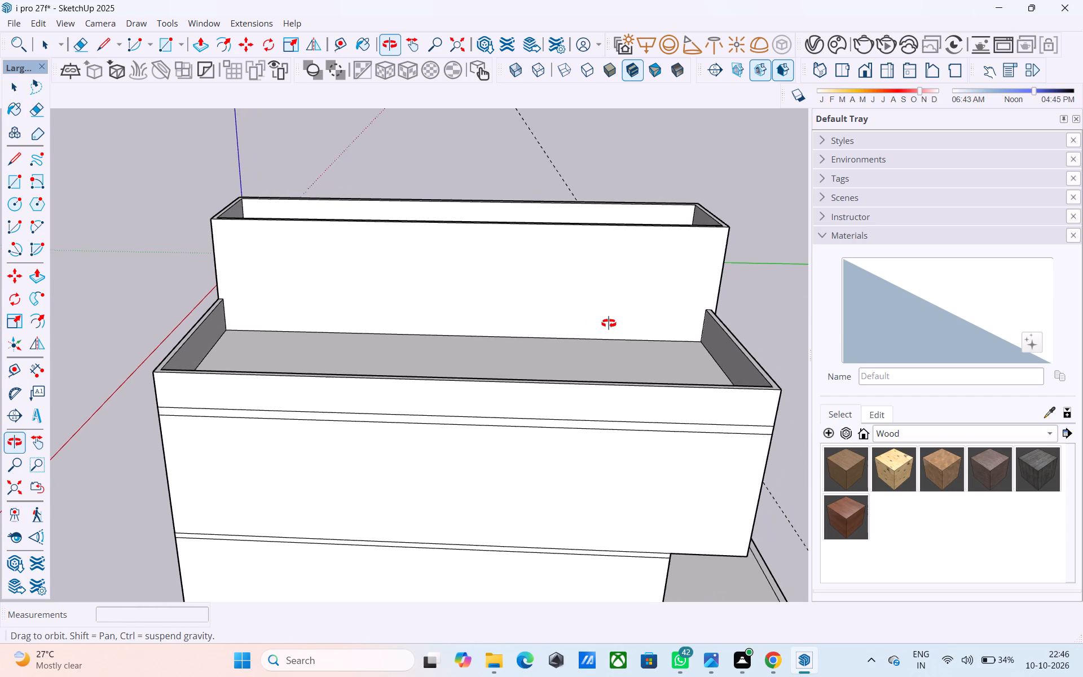
shift+middle_drag(609, 323, 608, 323)
middle_drag(608, 323, 561, 318)
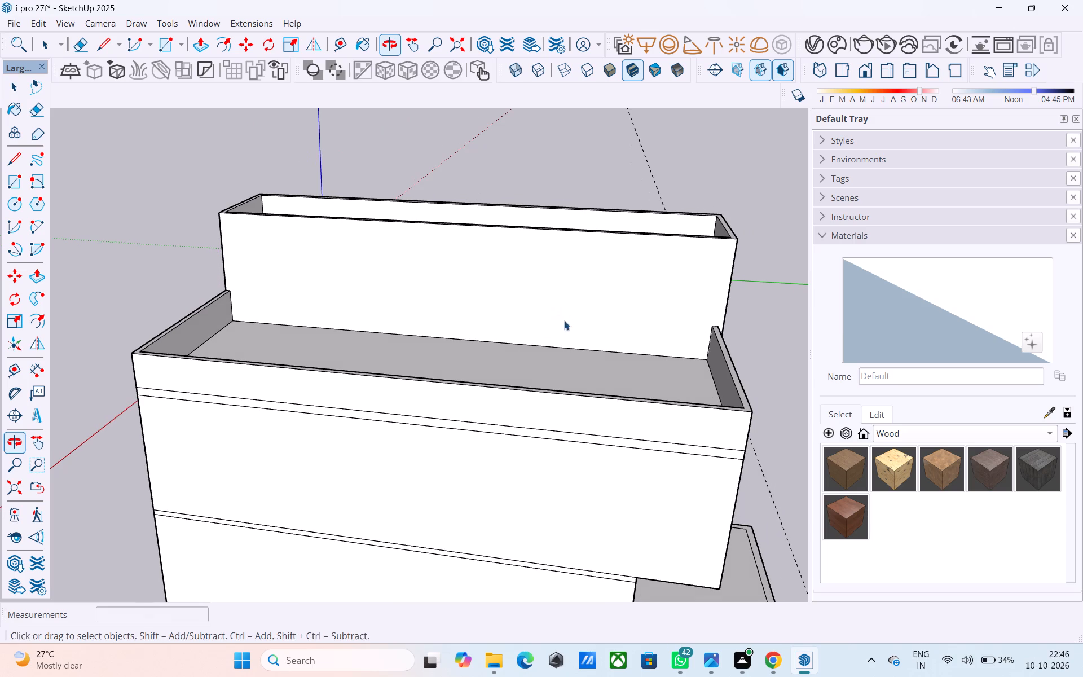
middle_drag(671, 328, 663, 335)
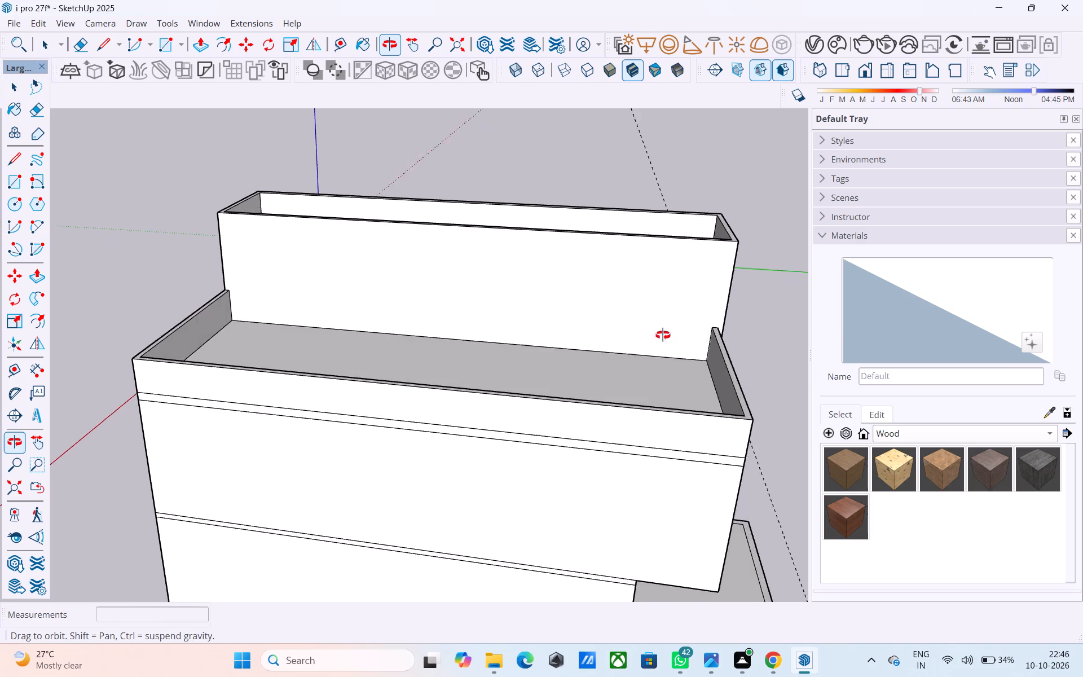
middle_drag(663, 335, 408, 282)
middle_drag(469, 328, 447, 300)
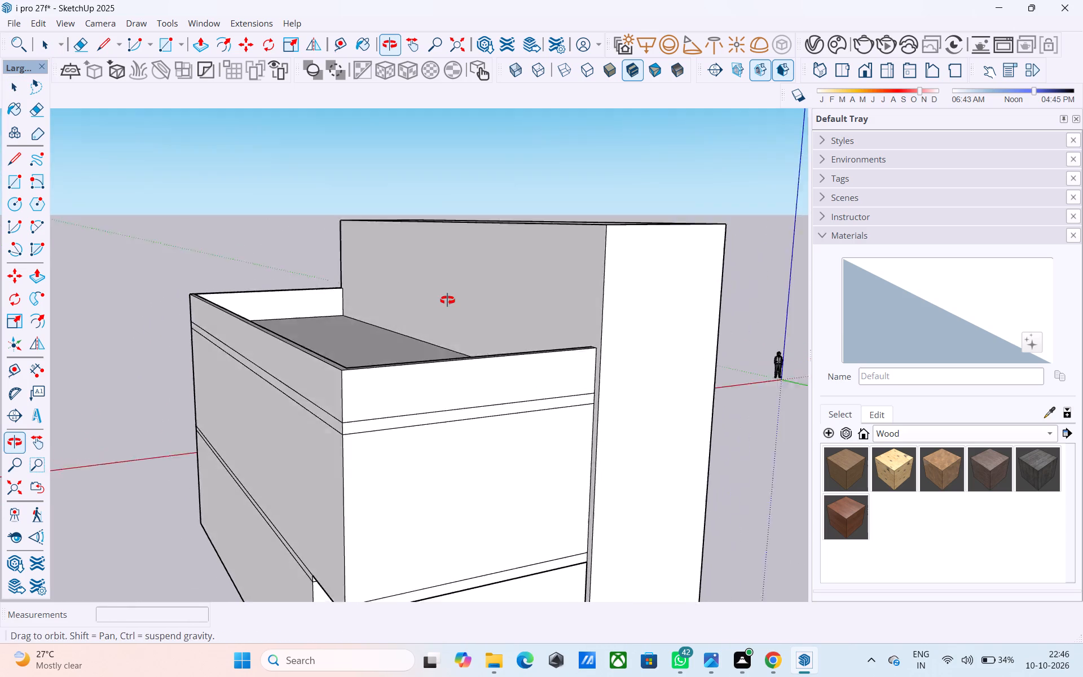
middle_drag(447, 300, 442, 285)
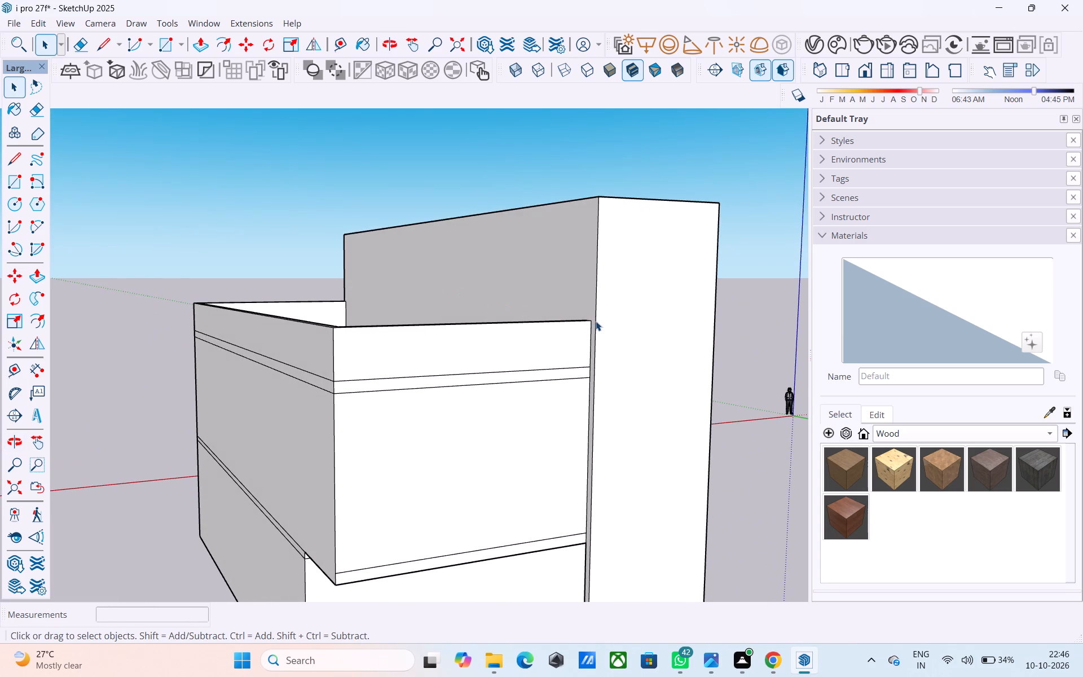
Copy the tall front block's inner vertical edge about 11 7/16" sideways over the projecting upper-floor front.
click(596, 321)
scroll(596, 322, down, 5)
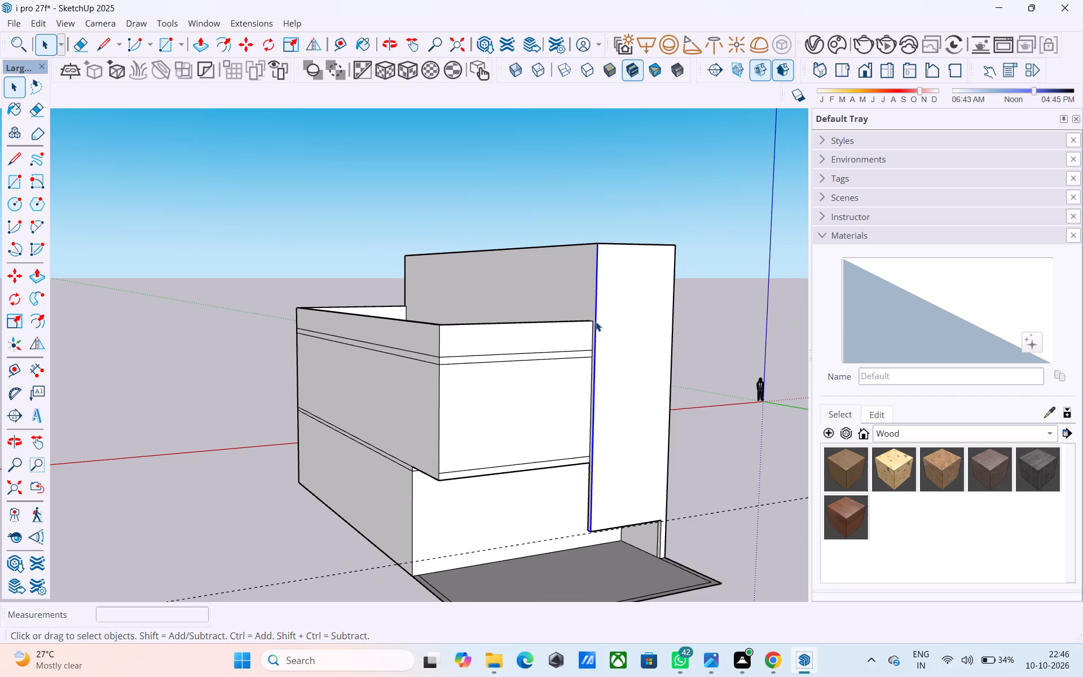
scroll(596, 322, up, 2)
key(m)
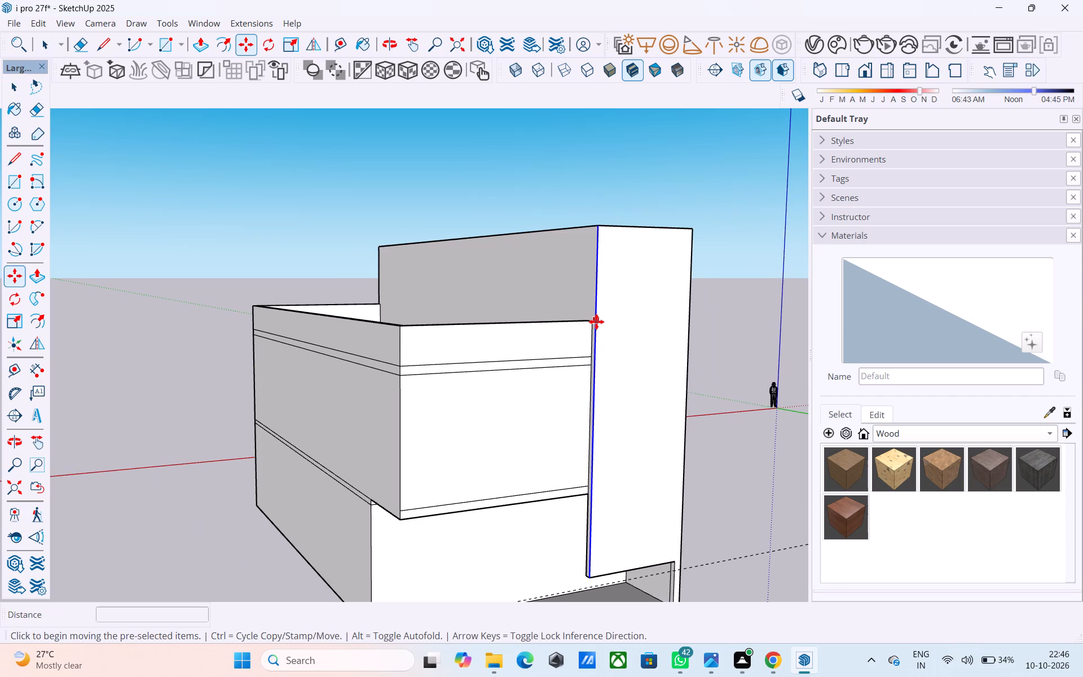
click(596, 320)
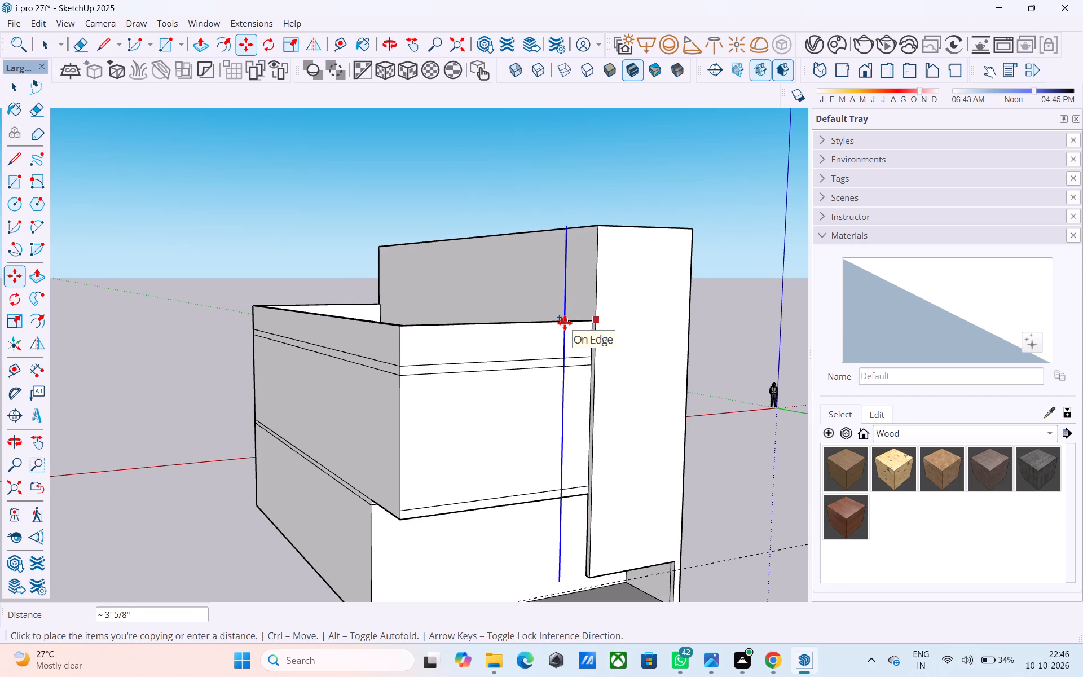
middle_drag(566, 324, 536, 324)
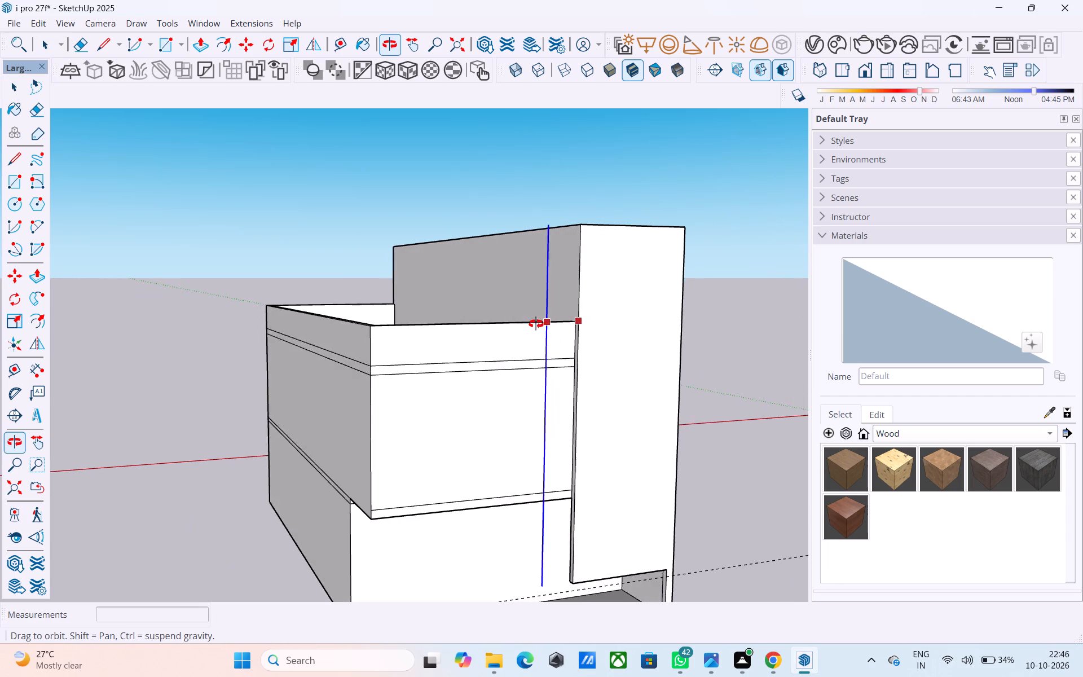
middle_drag(536, 324, 505, 324)
scroll(509, 325, up, 7)
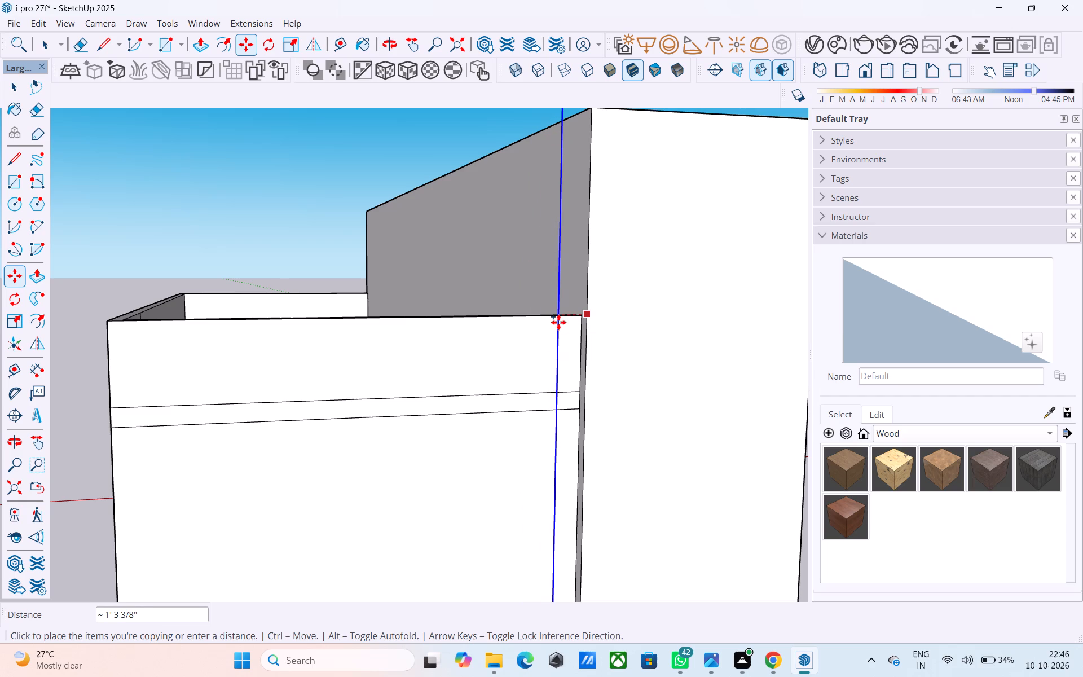
middle_drag(558, 322, 493, 304)
scroll(495, 304, up, 3)
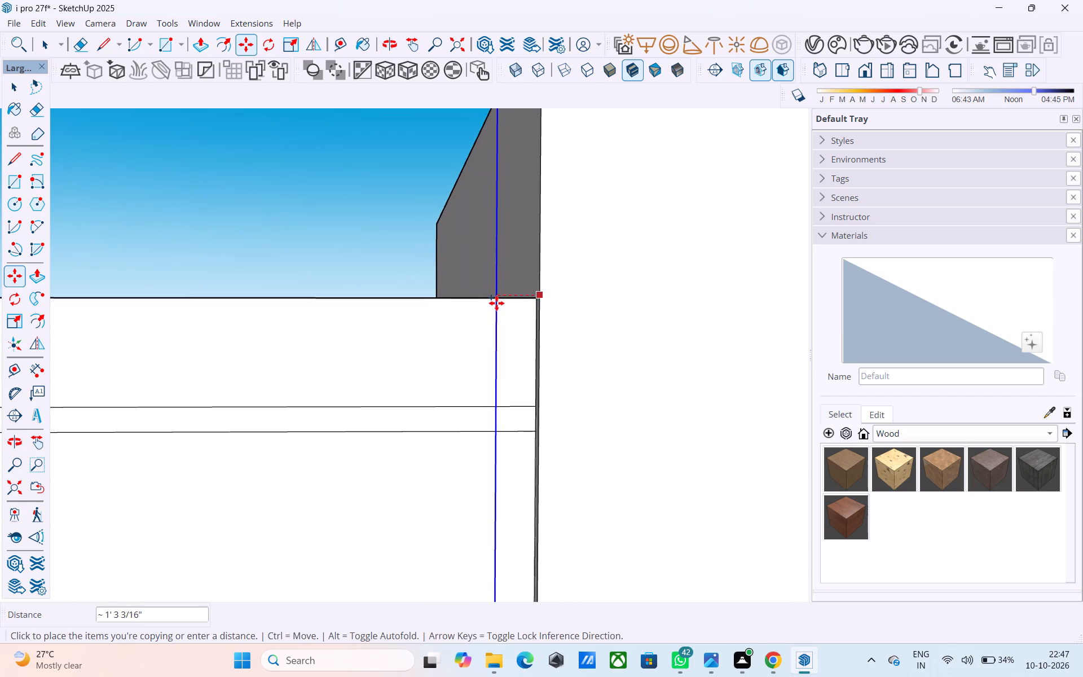
middle_drag(500, 303, 560, 511)
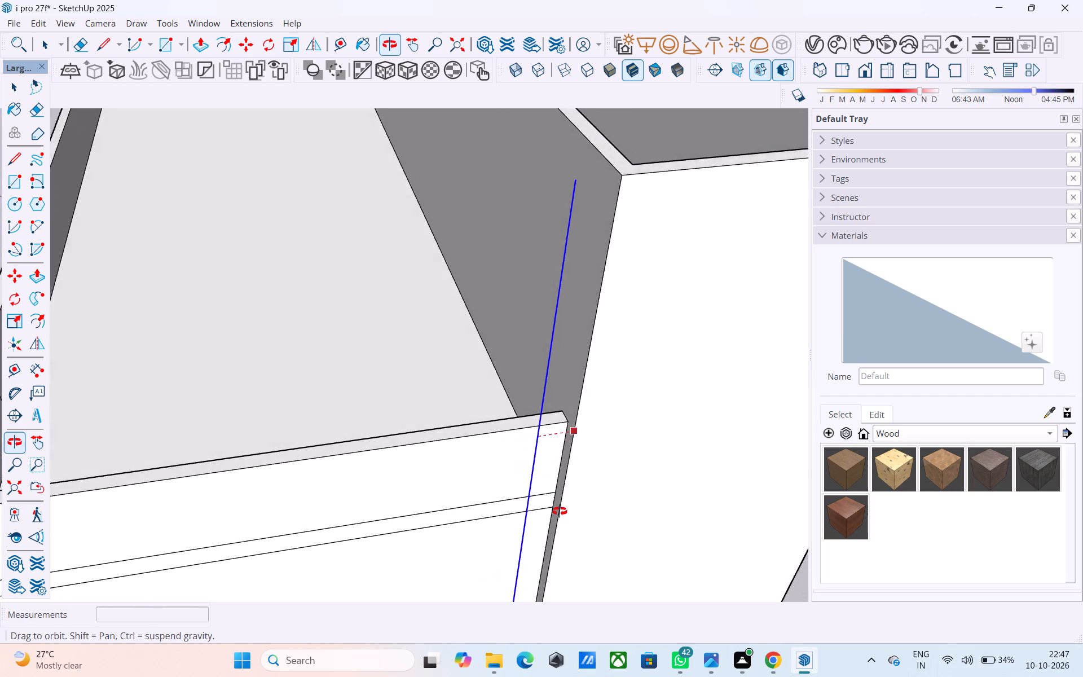
middle_drag(560, 511, 551, 476)
middle_drag(538, 408, 598, 497)
scroll(598, 497, up, 4)
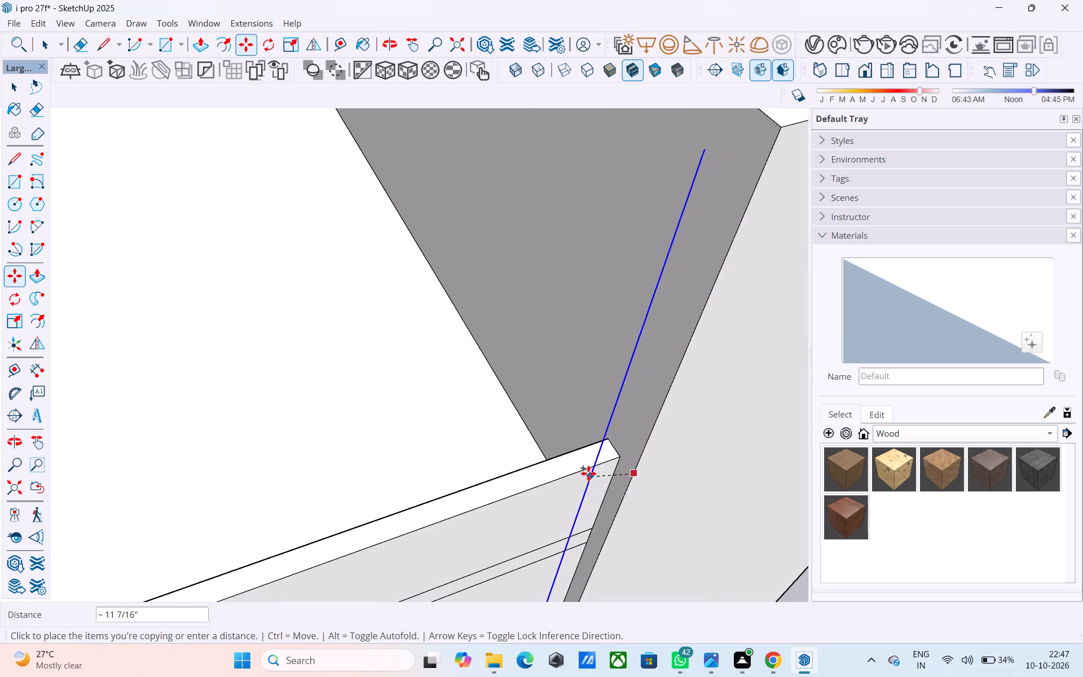
click(588, 471)
Copy the new vertical line another 4' across the upper-floor front, away from the tall block.
scroll(582, 467, down, 5)
middle_drag(566, 459, 520, 356)
scroll(519, 345, down, 2)
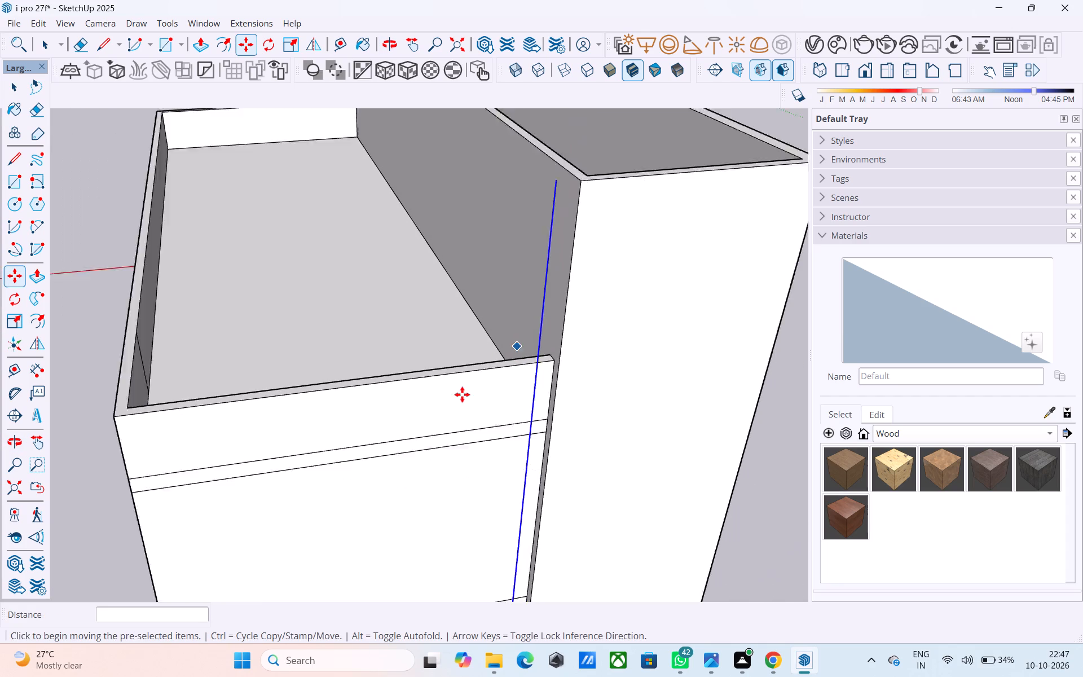
scroll(462, 394, down, 8)
middle_drag(474, 397, 474, 357)
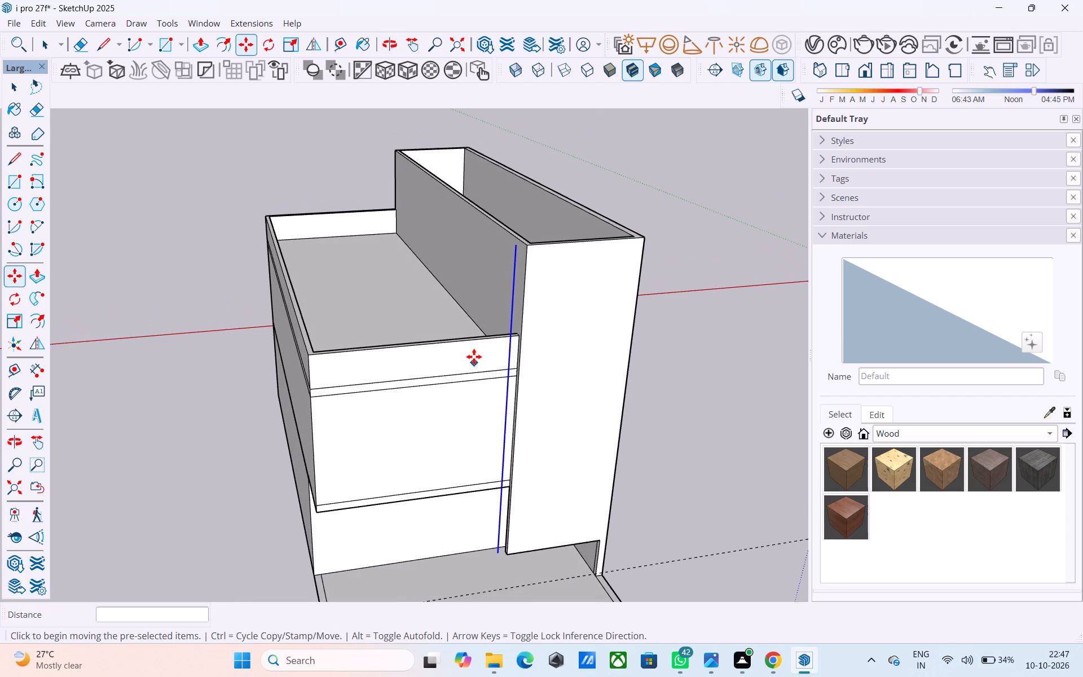
key(m)
scroll(514, 346, up, 4)
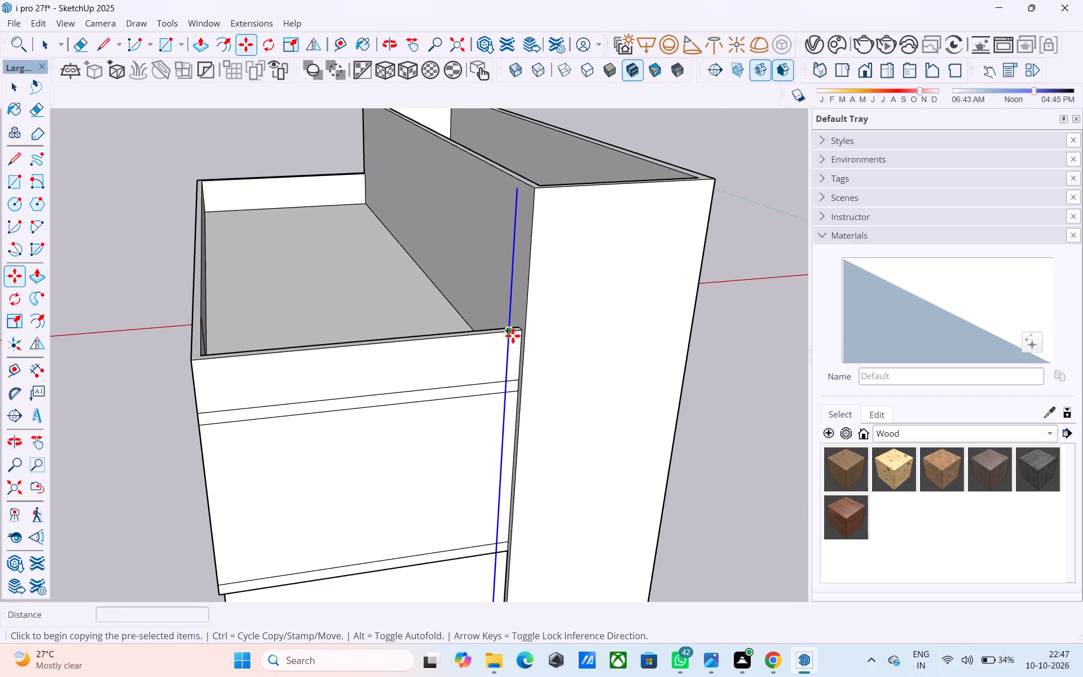
click(513, 335)
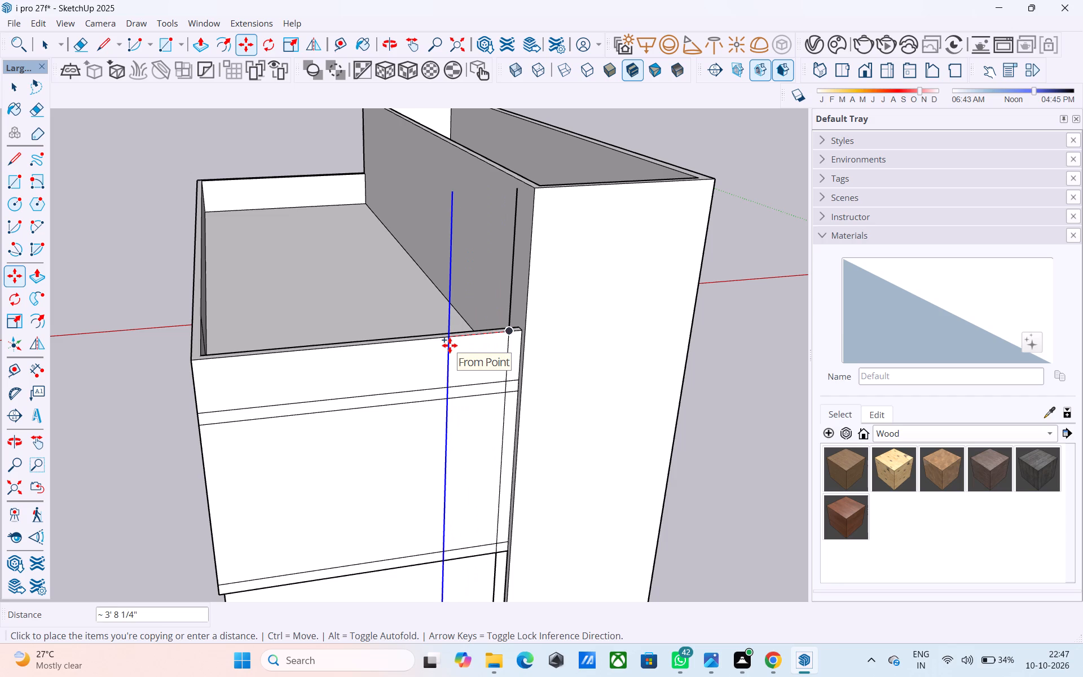
text(4')
key(Return)
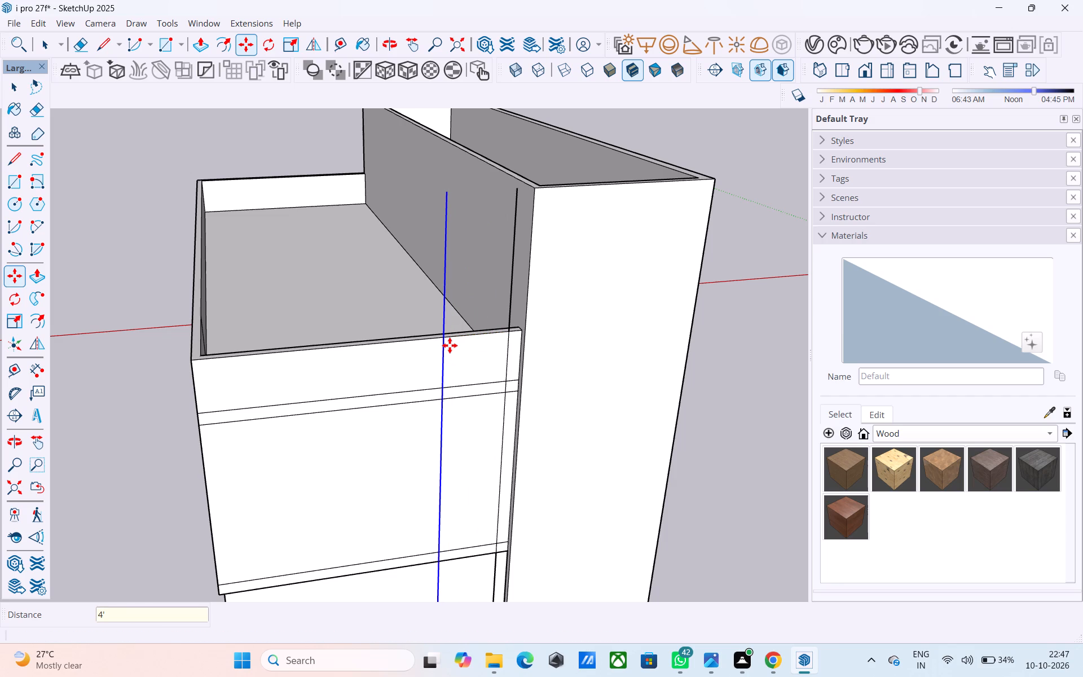
Copy the newest vertical line 1' further across the upper-floor front, away from the tall block.
middle_drag(517, 390, 461, 262)
scroll(439, 270, down, 5)
middle_drag(433, 304, 525, 322)
middle_drag(525, 322, 508, 332)
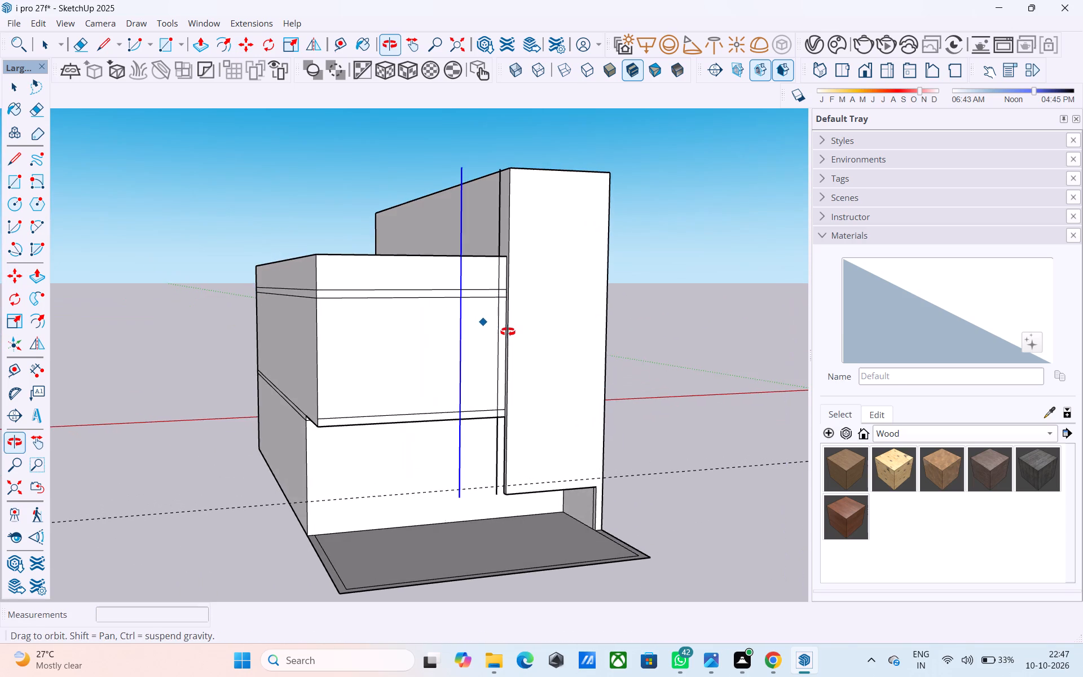
middle_drag(508, 332, 491, 341)
scroll(444, 344, up, 3)
key(m)
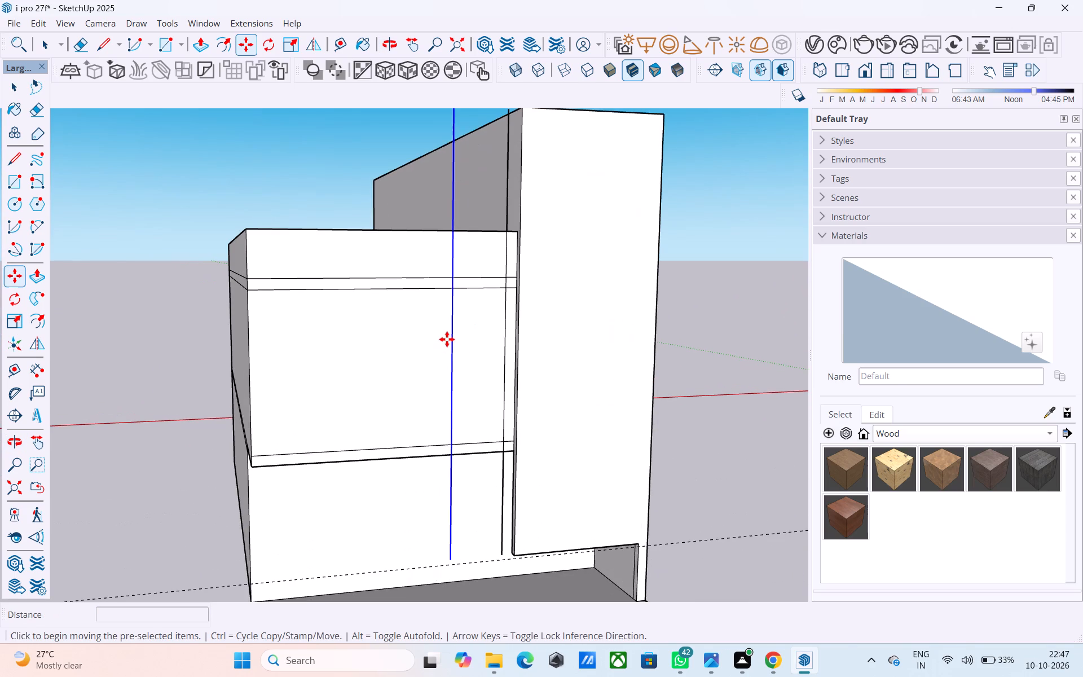
middle_drag(447, 238, 464, 341)
scroll(464, 341, up, 6)
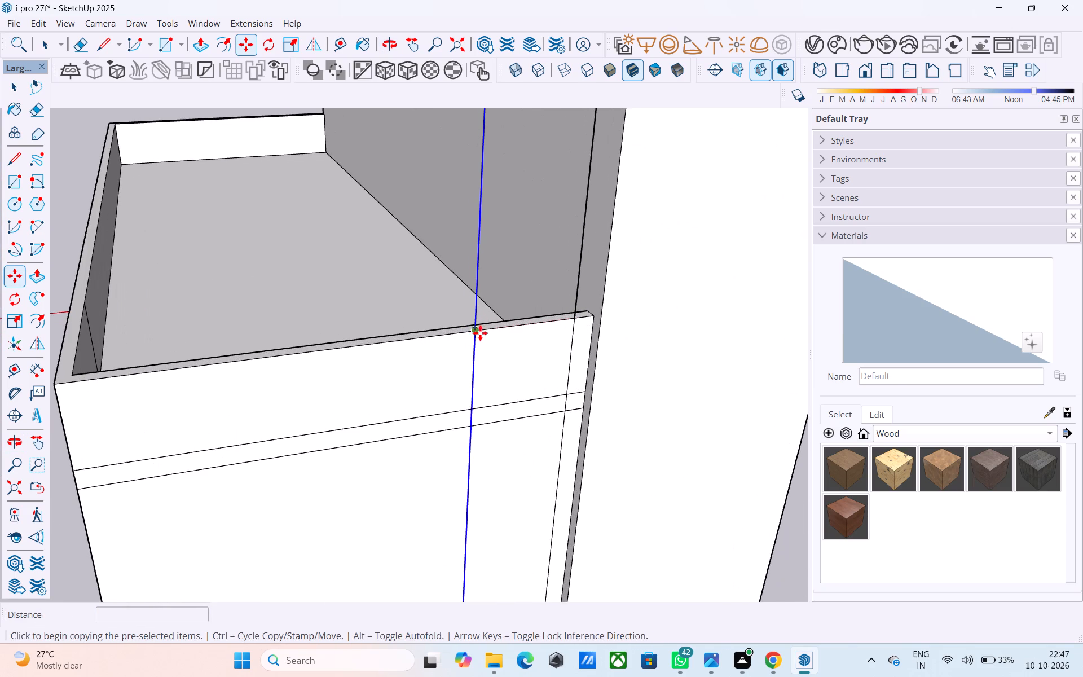
click(480, 332)
text(1')
key(Return)
Erase every segment of the intermediate vertical line, keeping the outer line and the one beside the tall block.
key(e)
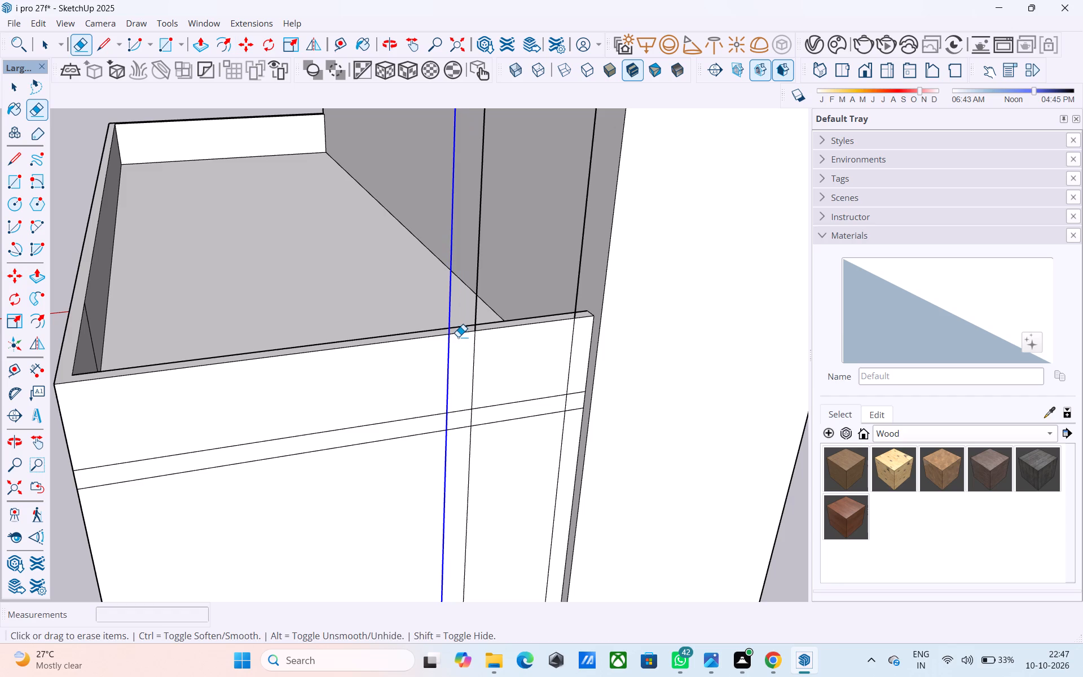
drag(476, 346, 470, 348)
click(473, 417)
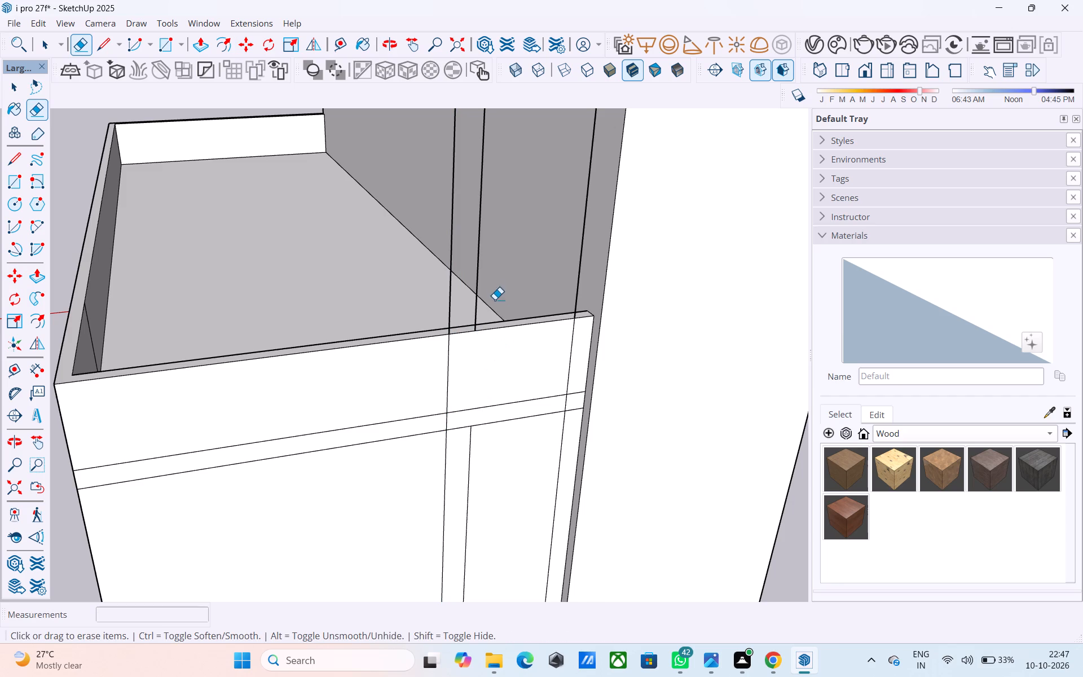
click(479, 280)
scroll(476, 285, down, 5)
scroll(461, 447, up, 5)
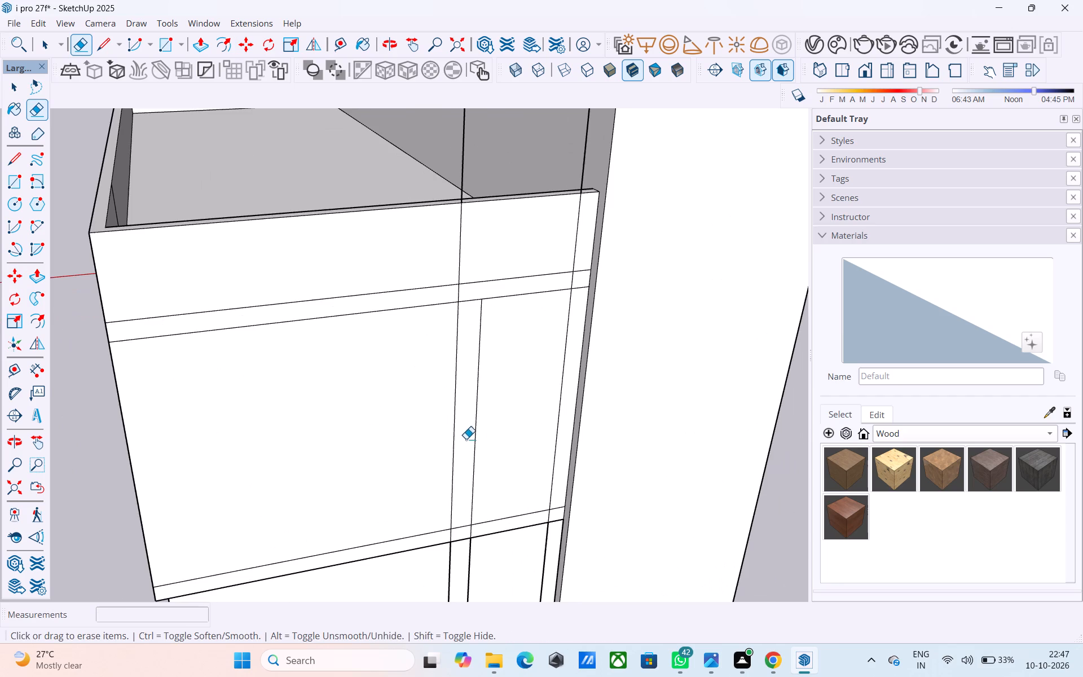
click(476, 428)
scroll(475, 429, down, 6)
scroll(490, 541, up, 6)
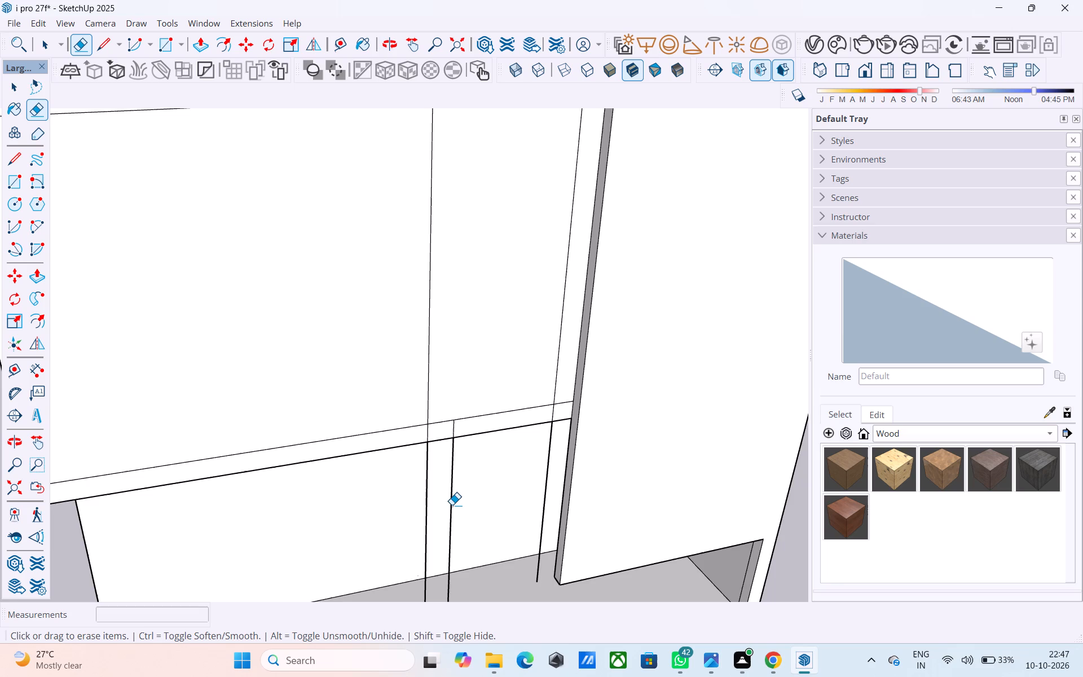
click(454, 505)
scroll(451, 443, up, 4)
click(454, 421)
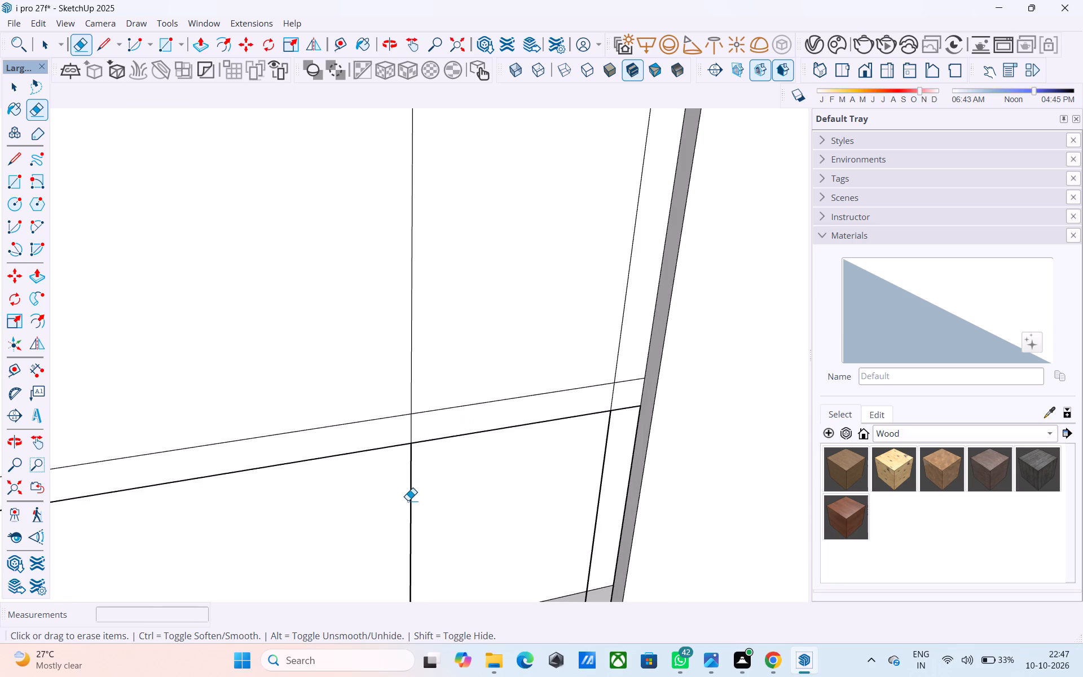
Erase the parts of the two remaining vertical lines that overhang below the upper floor and above its parapet.
click(412, 497)
click(605, 485)
click(602, 482)
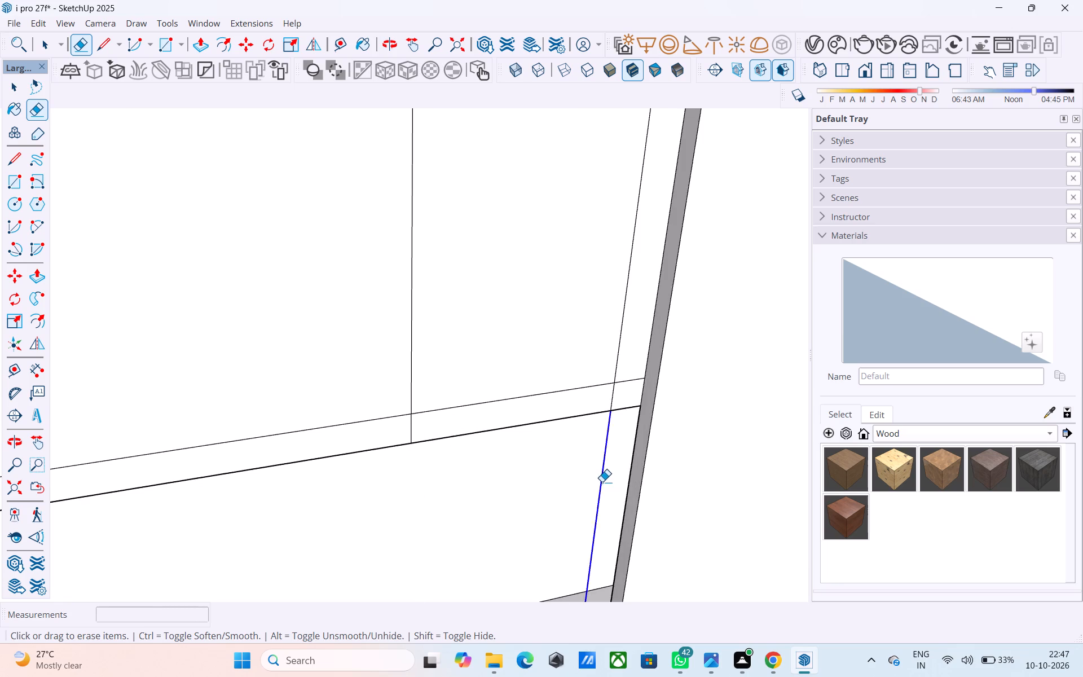
scroll(500, 492, down, 8)
shift+middle_drag(497, 486, 510, 579)
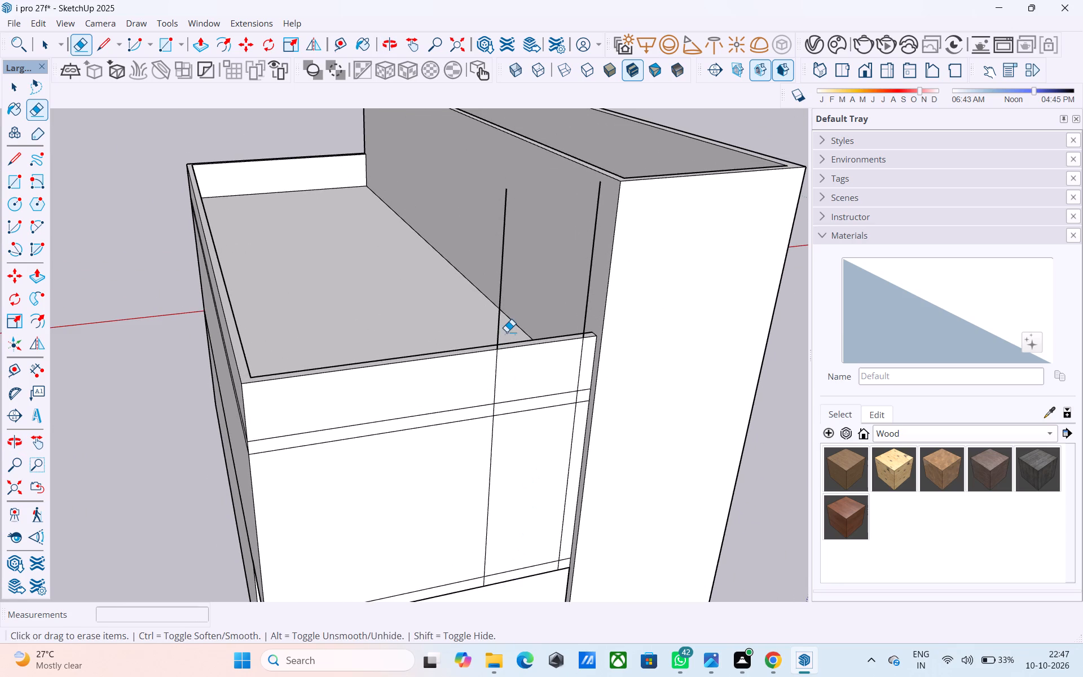
click(500, 329)
click(592, 279)
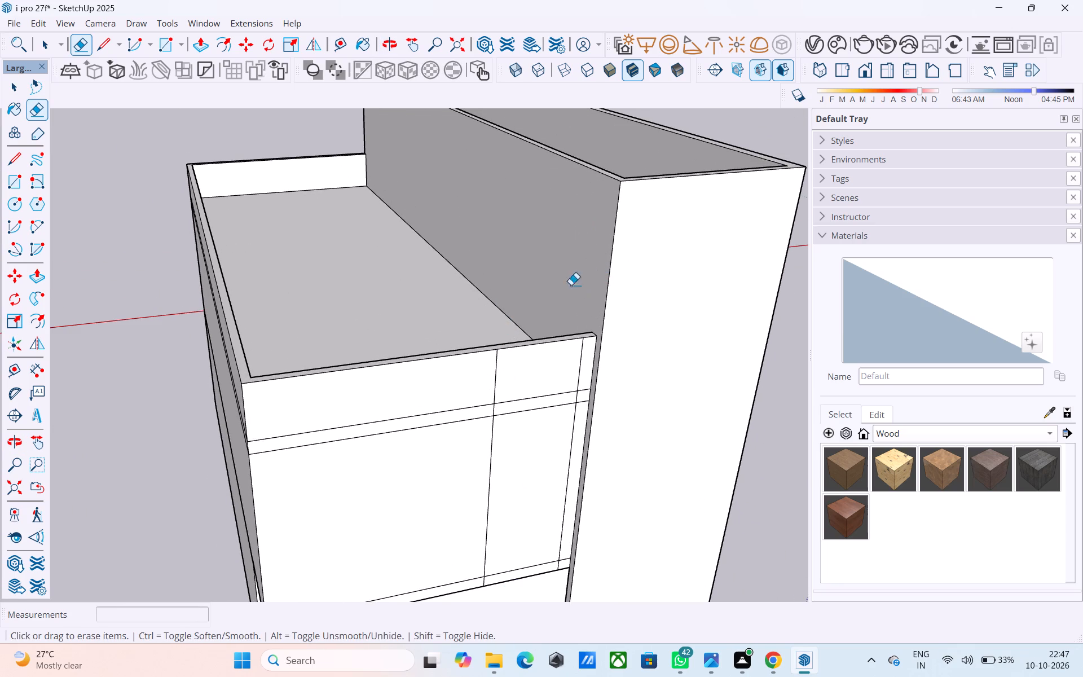
Erase the upper and lower slab band lines between the two vertical lines on the upper-floor front.
scroll(544, 293, down, 1)
middle_drag(556, 356, 527, 280)
drag(517, 294, 521, 329)
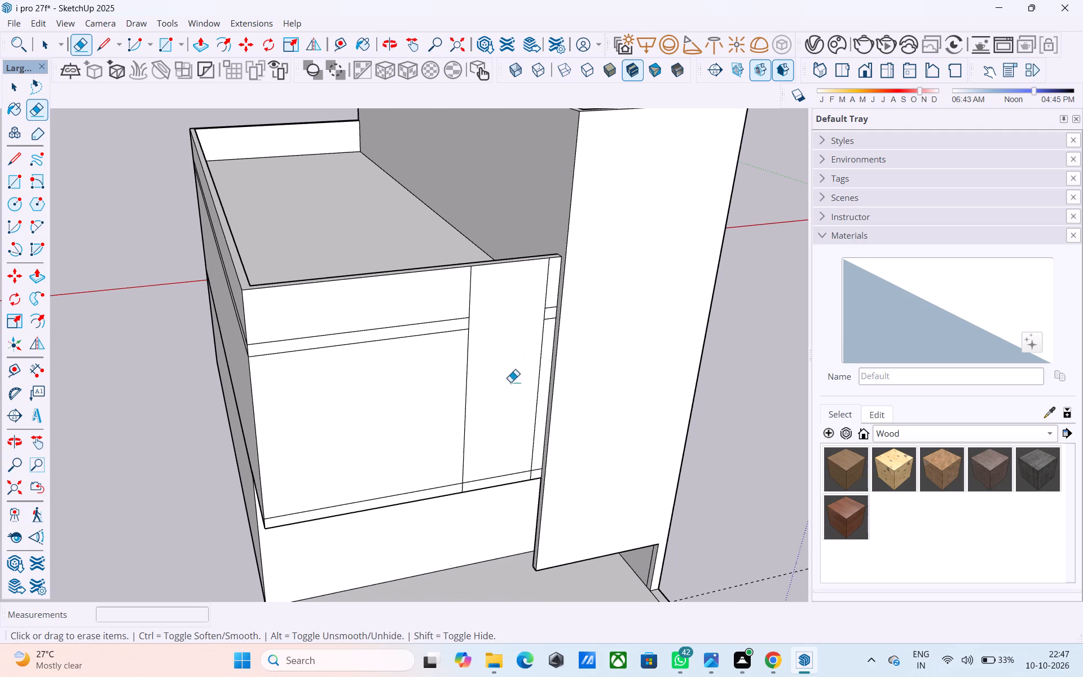
click(506, 476)
click(487, 479)
Copy all segments of the outer vertical line 5' onto the line near the tall block, divided into 10 equal spaces.
middle_drag(419, 455, 422, 455)
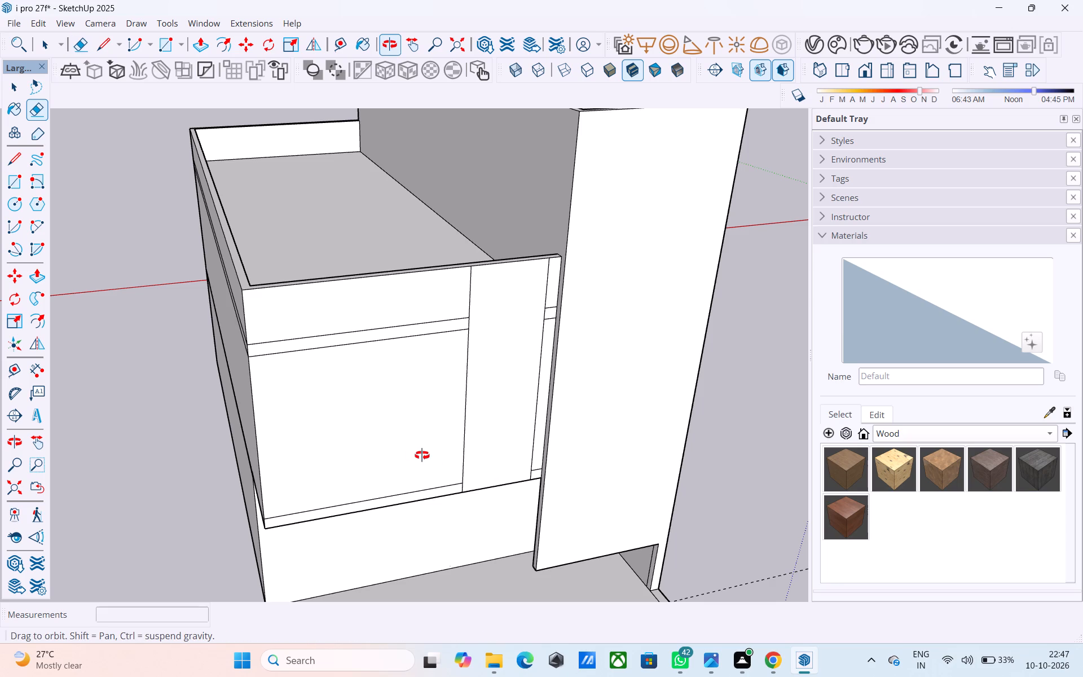
middle_drag(422, 455, 449, 432)
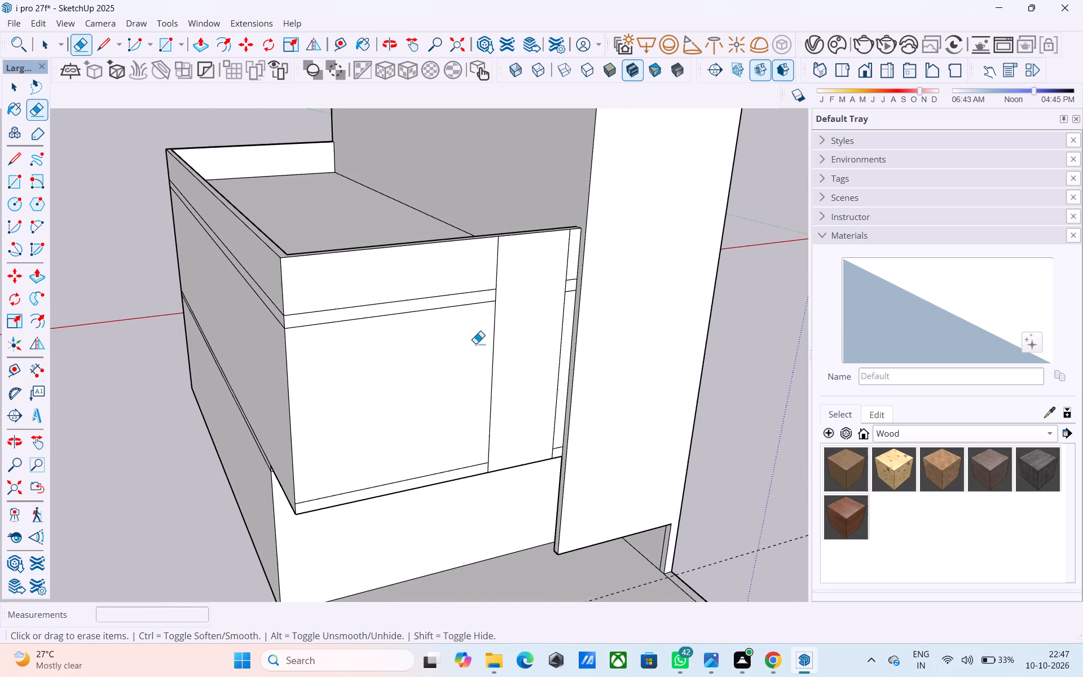
middle_drag(512, 291, 460, 303)
scroll(459, 303, up, 4)
key(space)
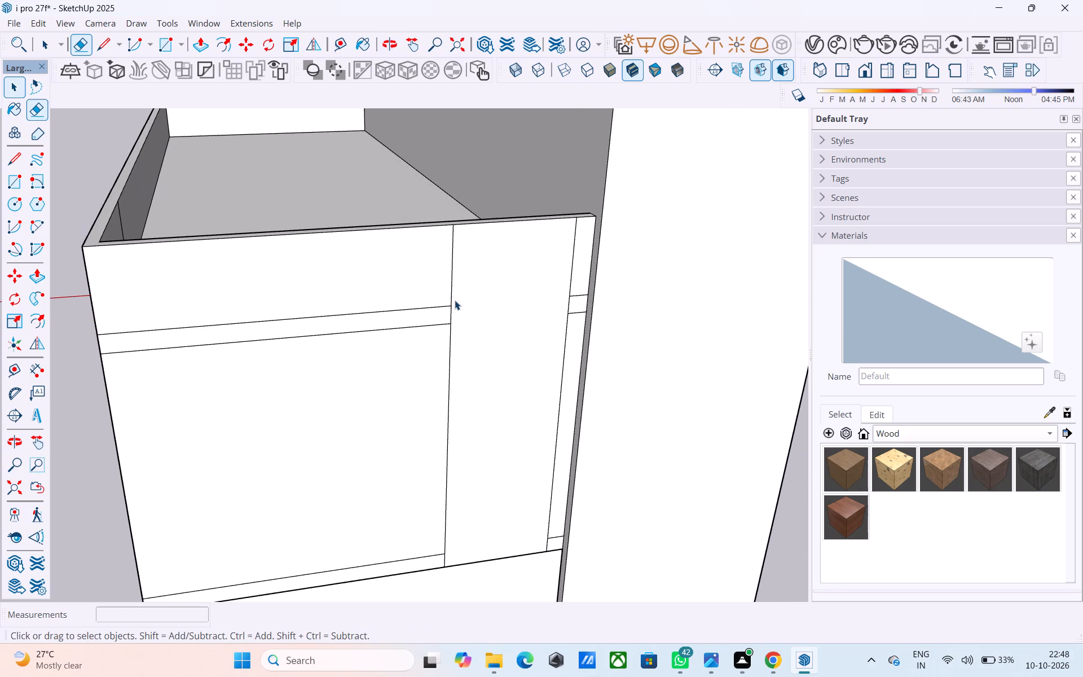
click(451, 297)
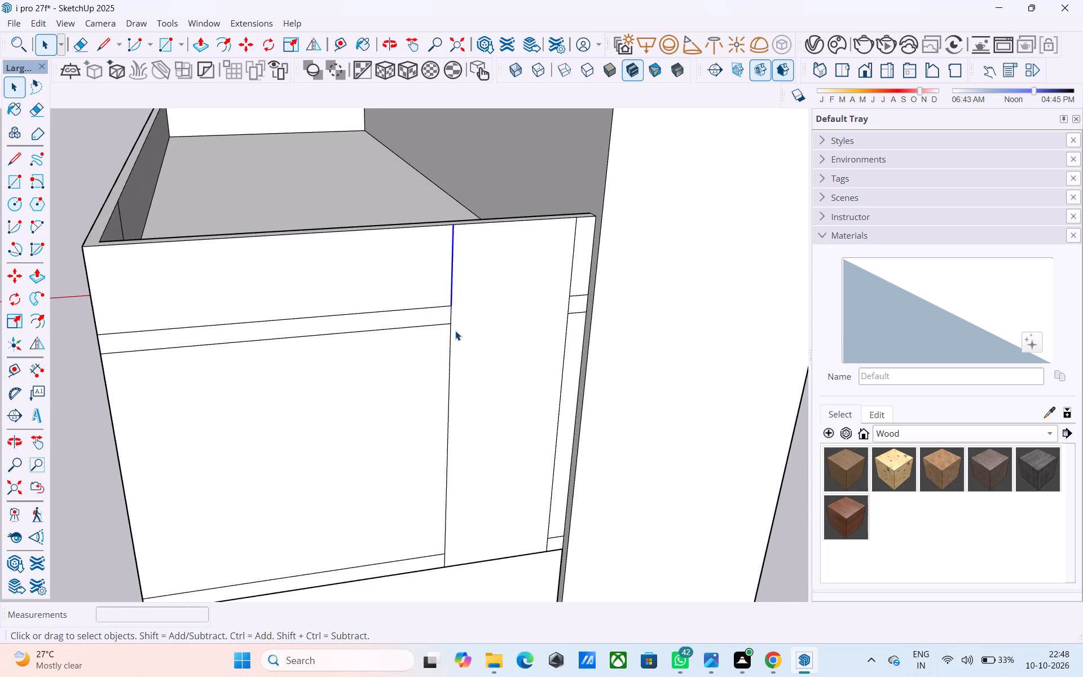
scroll(455, 330, up, 3)
shift+click(448, 312)
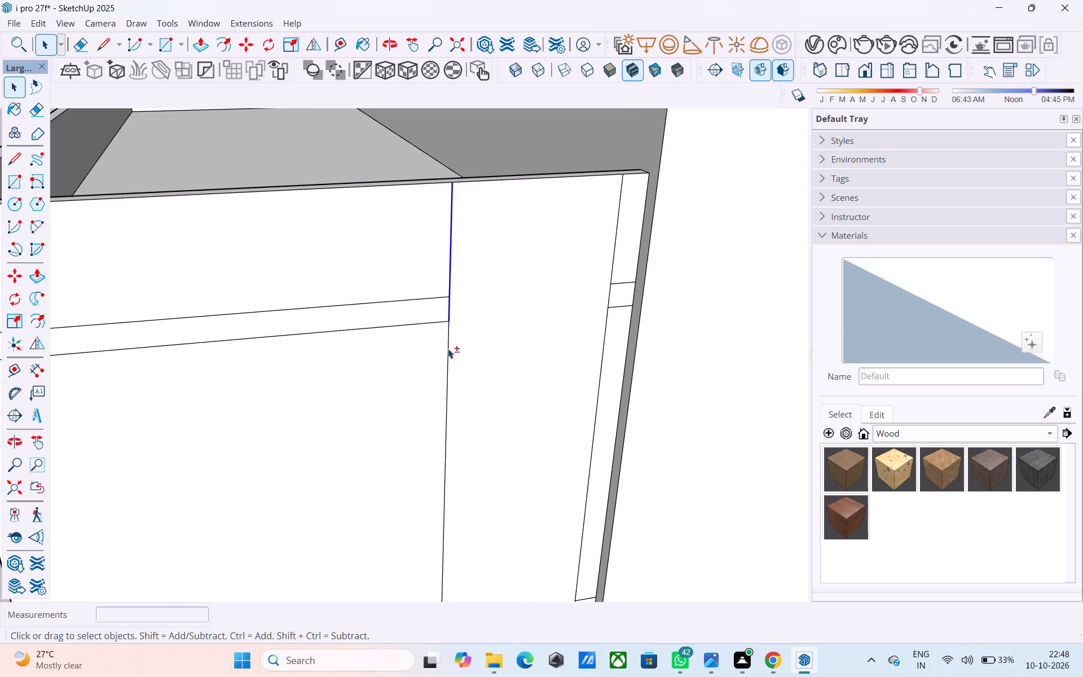
shift+click(448, 353)
scroll(464, 293, down, 6)
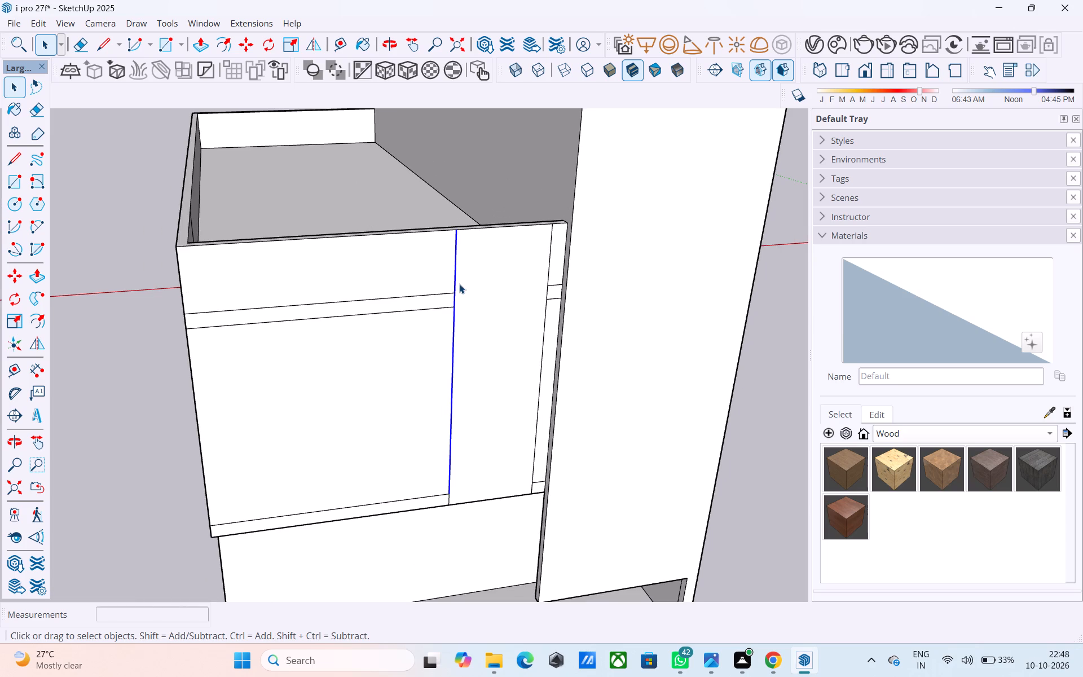
scroll(460, 482, up, 8)
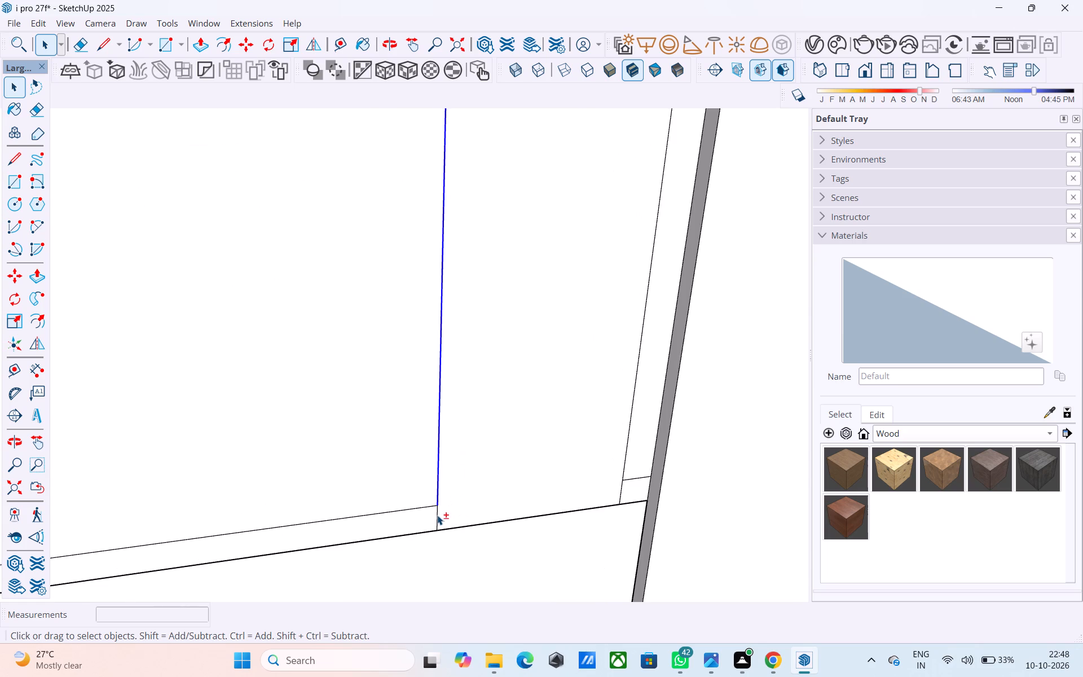
shift+click(437, 515)
scroll(442, 519, down, 10)
key(m)
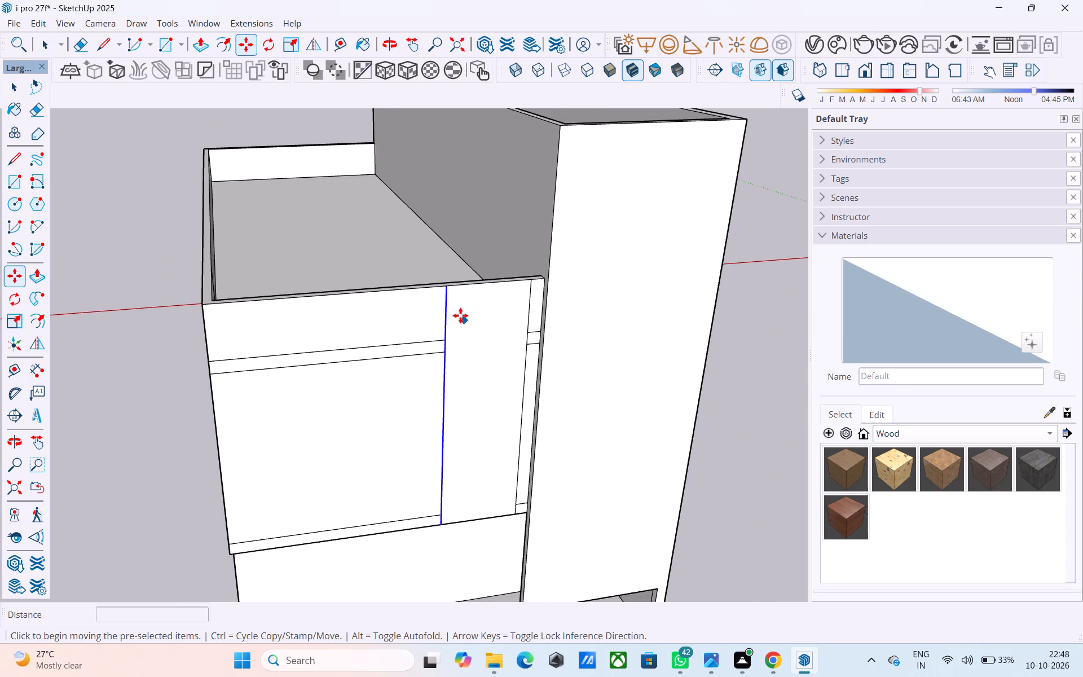
click(451, 288)
click(528, 280)
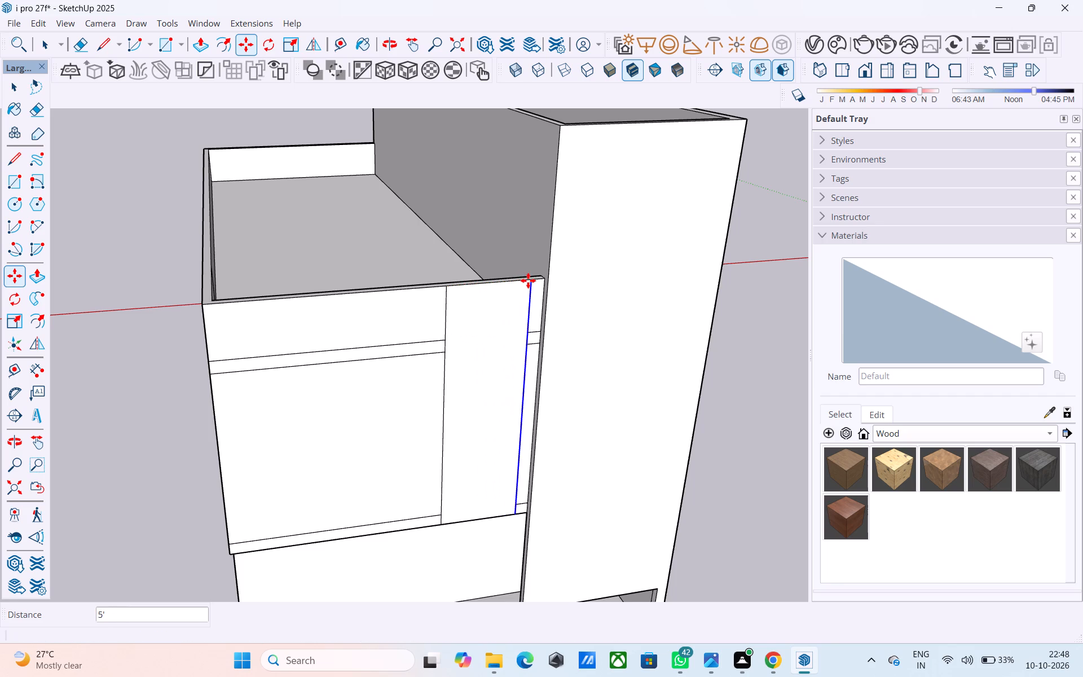
key(slash)
text(10)
key(Return)
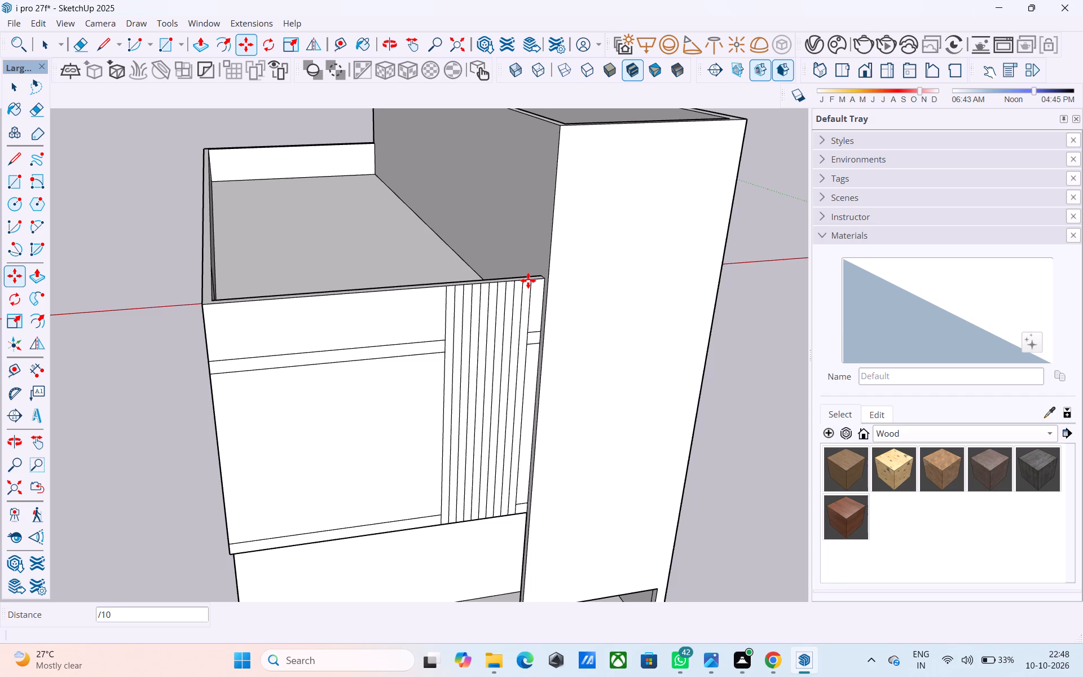
Draw a line across the parapet top at the grooved strip's outer edge and continue it 3' 6" down the inner face.
middle_drag(437, 382, 581, 350)
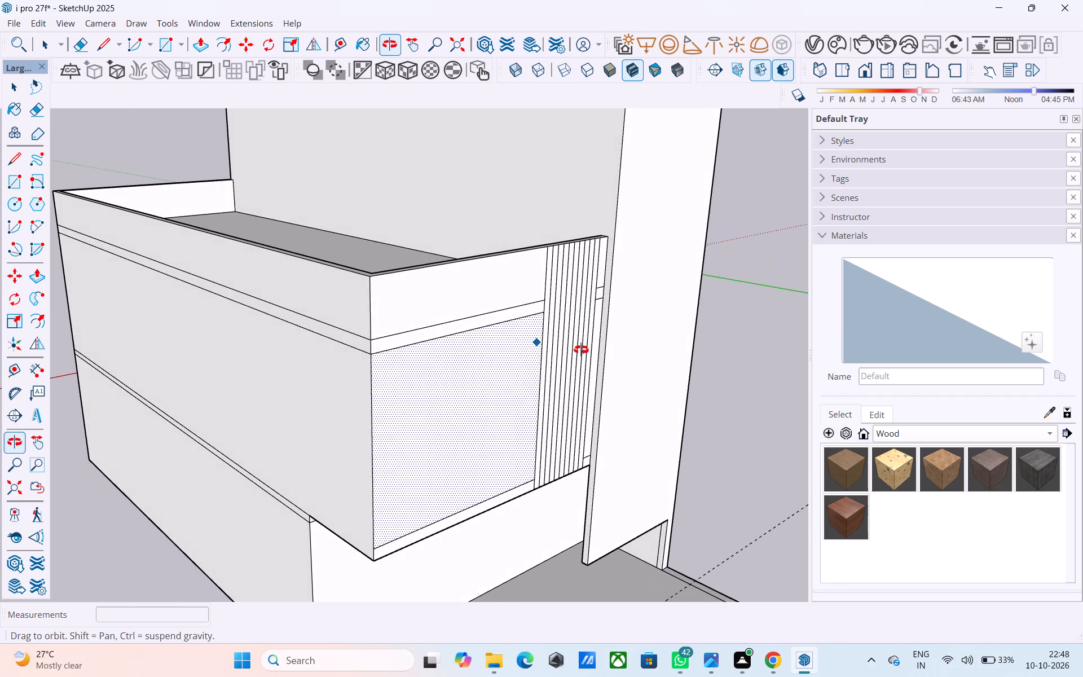
middle_drag(581, 350, 696, 432)
middle_drag(647, 369, 677, 428)
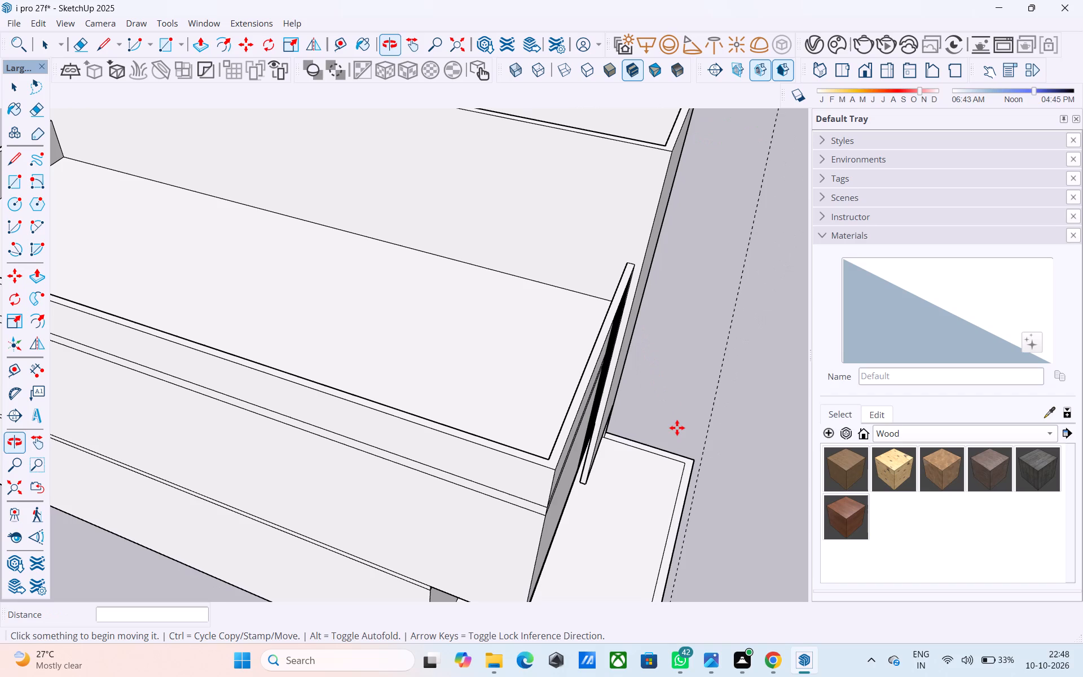
middle_drag(660, 400, 671, 441)
middle_drag(624, 373, 532, 300)
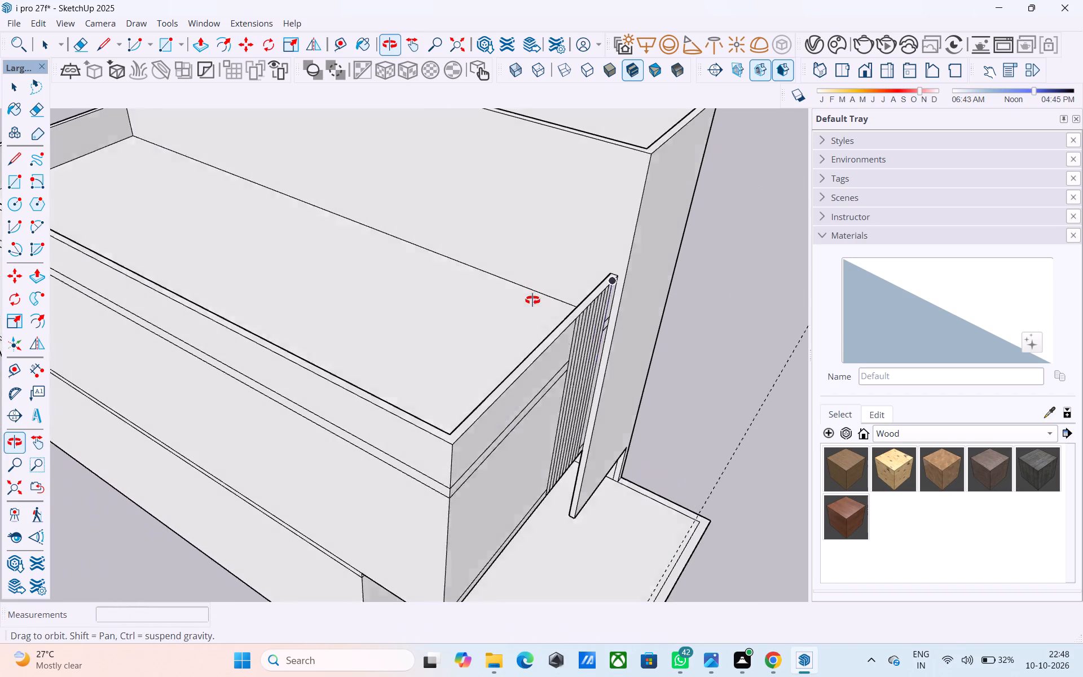
middle_drag(532, 300, 531, 300)
key(space)
scroll(567, 310, up, 2)
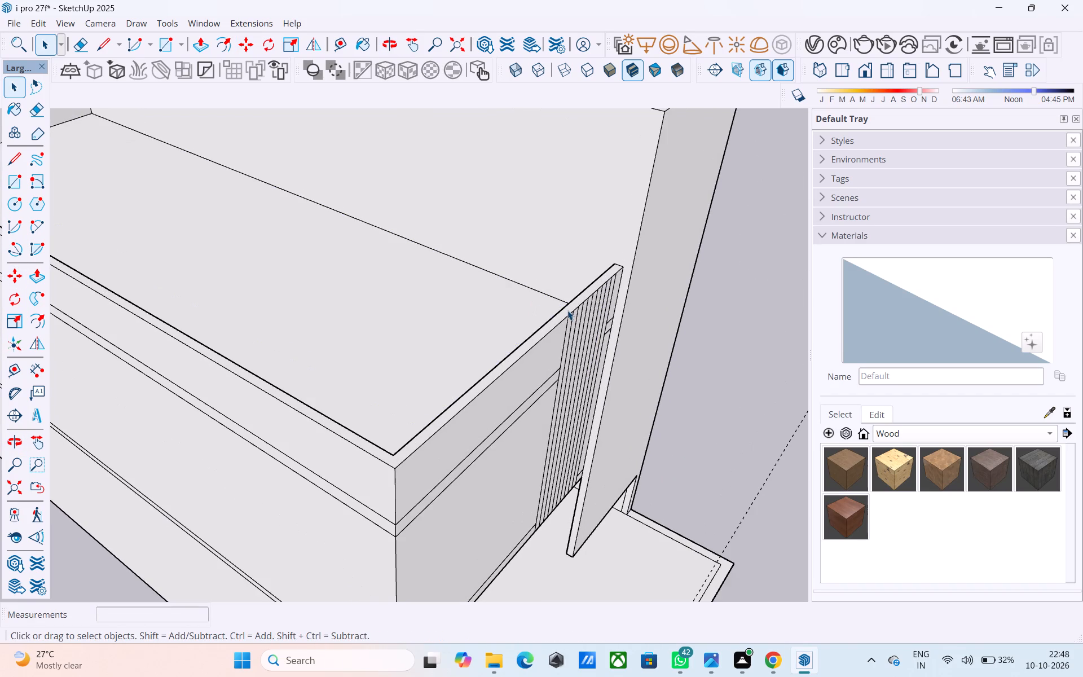
key(l)
scroll(567, 310, up, 4)
click(570, 314)
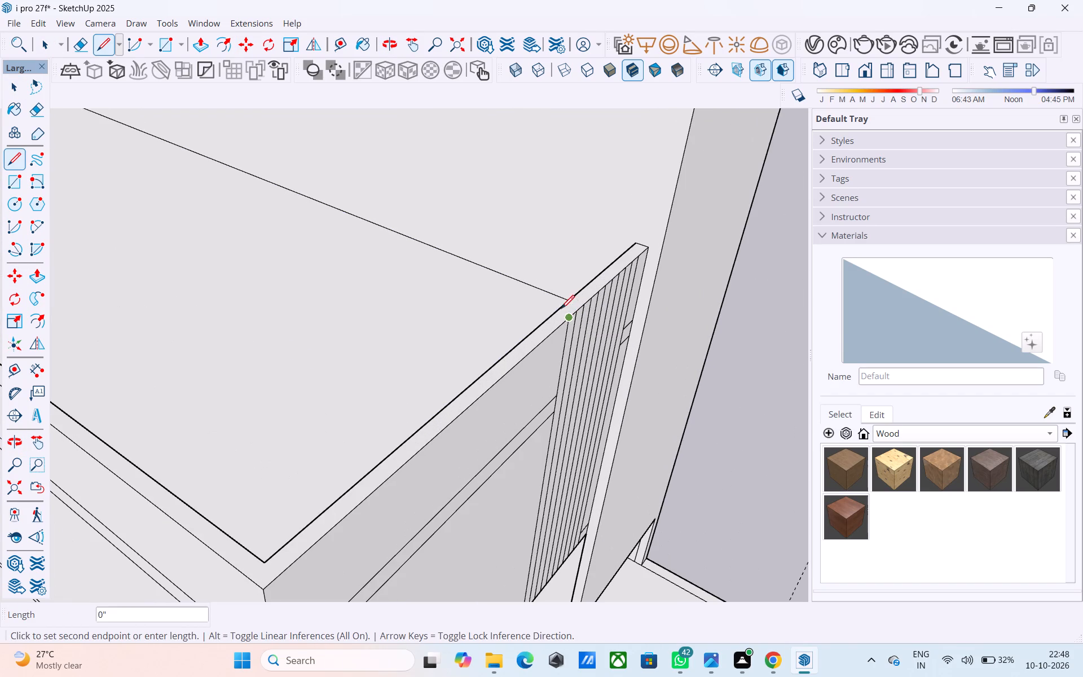
click(559, 309)
middle_drag(559, 309, 802, 379)
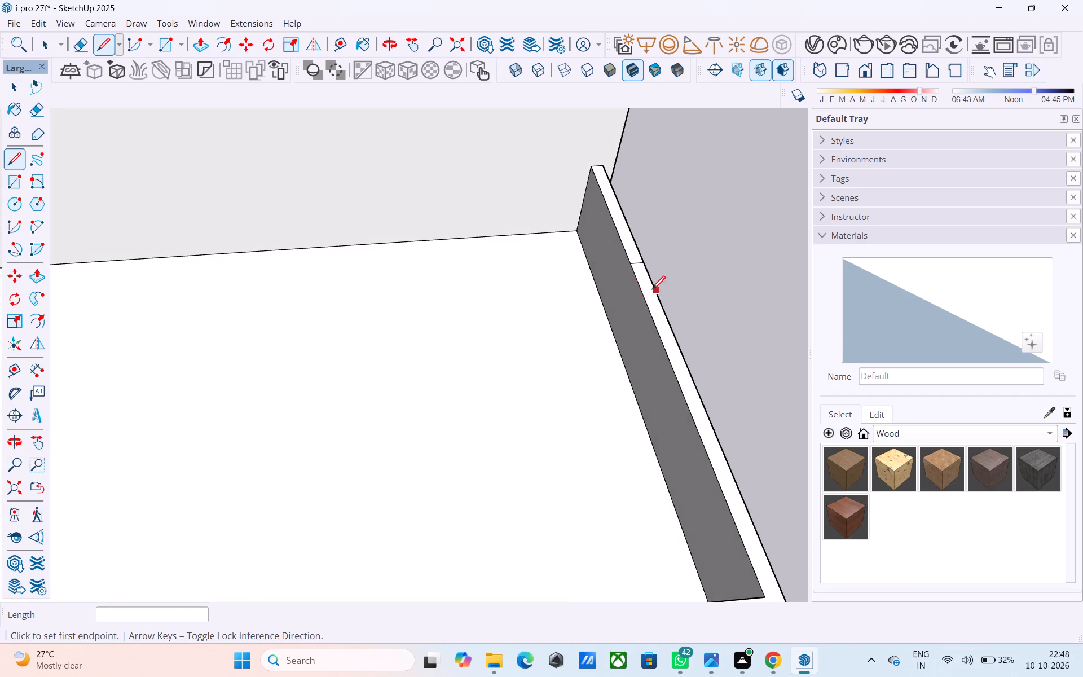
click(628, 269)
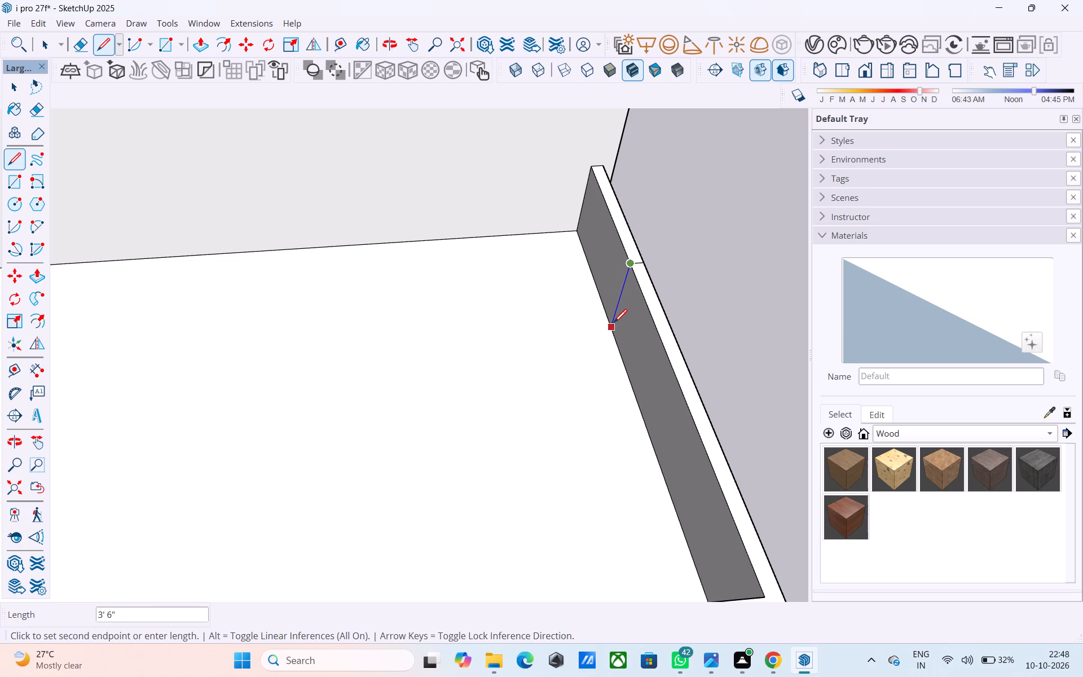
click(614, 327)
Draw a 6" line across the parapet top at the grooved strip's edge near the tall block and continue it 3' 6" down the inner face.
key(space)
scroll(618, 301, up, 1)
middle_drag(618, 301, 283, 254)
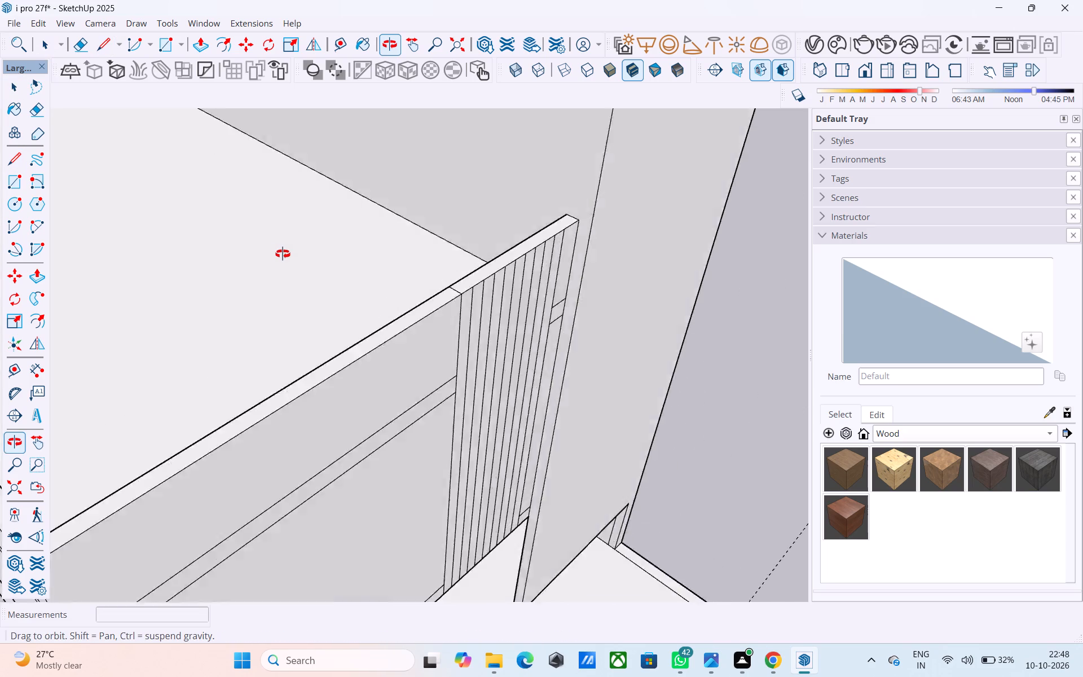
middle_drag(283, 254, 273, 256)
key(l)
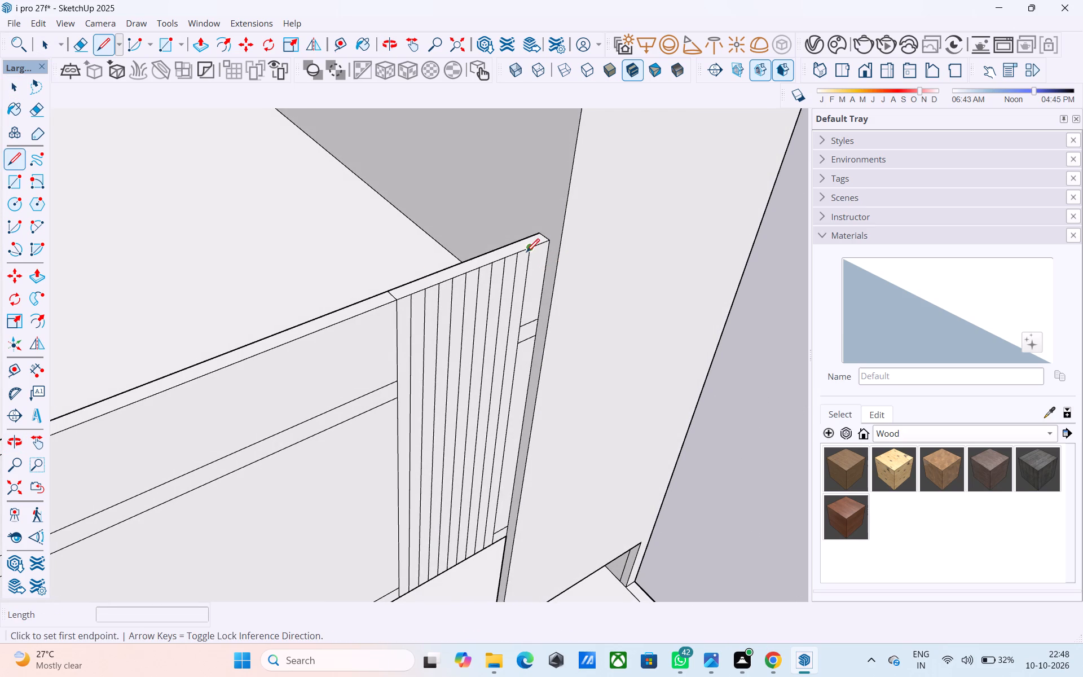
click(526, 253)
click(521, 243)
middle_drag(521, 243, 753, 229)
middle_drag(540, 195, 675, 322)
scroll(523, 230, up, 3)
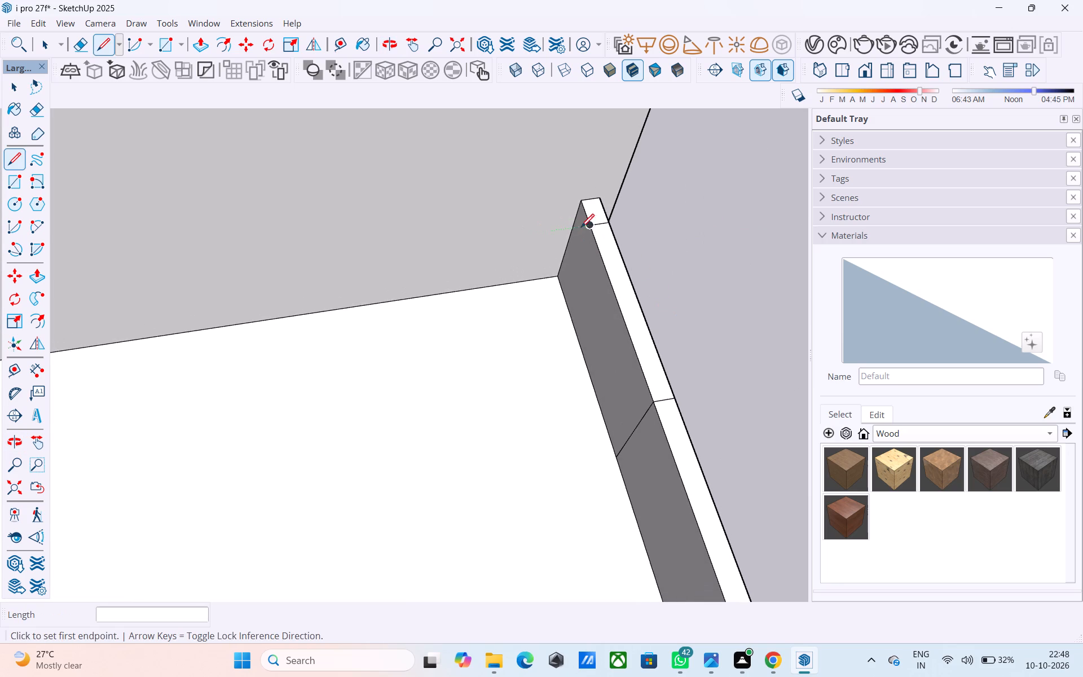
click(591, 223)
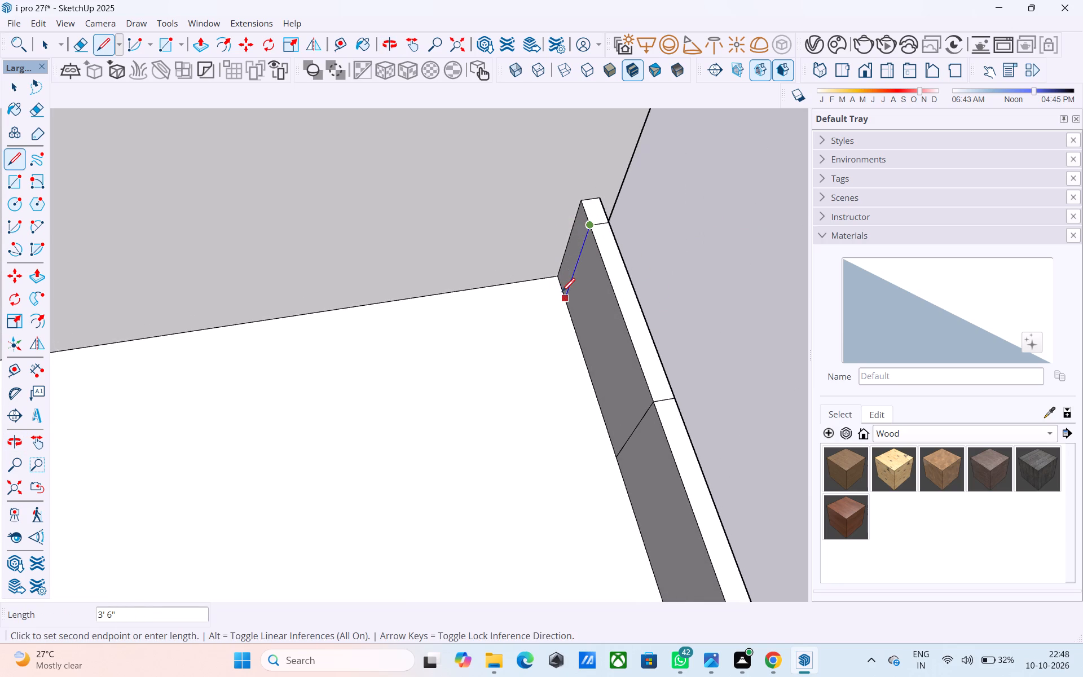
click(569, 301)
key(space)
Extrude the inner parapet face behind the grooved strip 4' over the roof with Push/Pull.
click(590, 318)
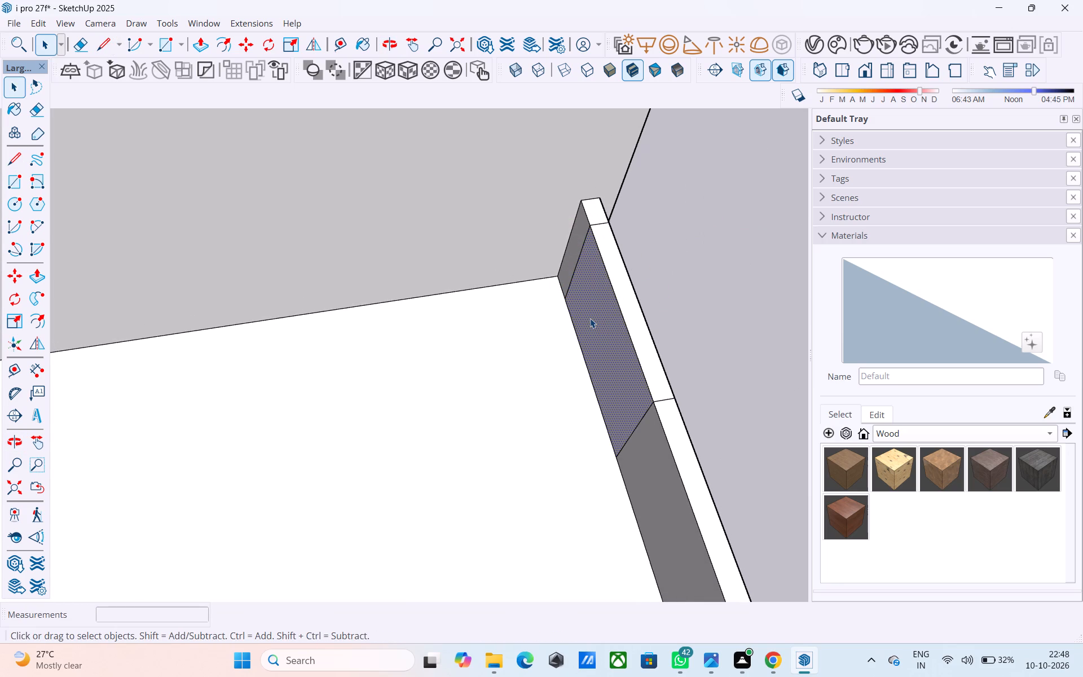
key(p)
click(590, 318)
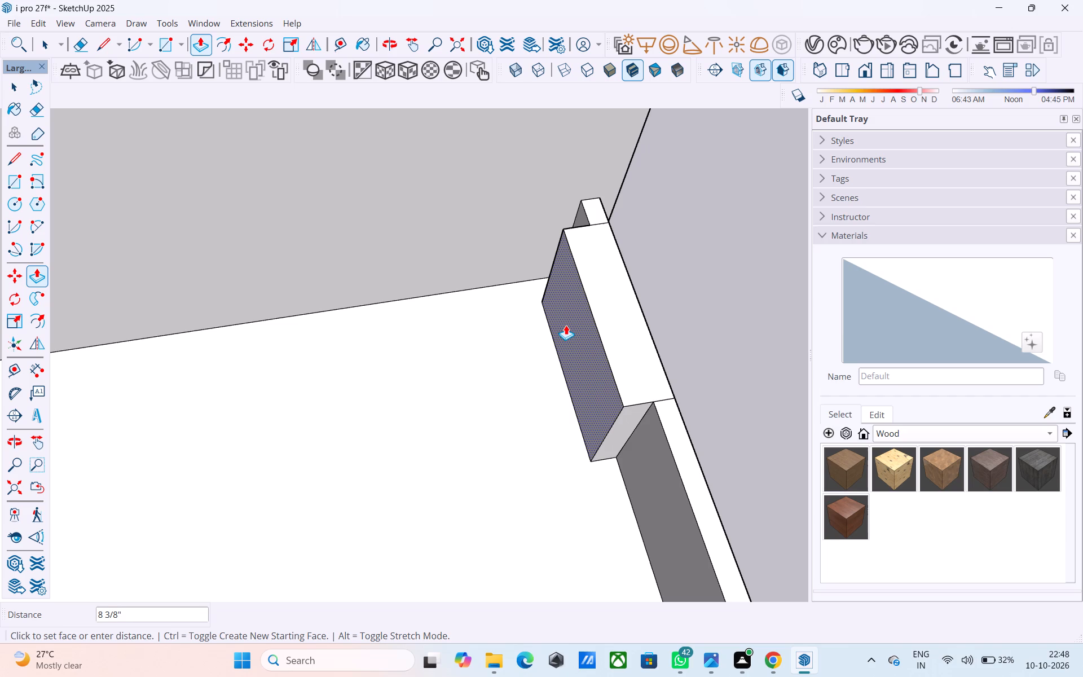
text(4')
key(Return)
Push the roof-side end face of the new block back 1' toward the parapet.
scroll(501, 194, down, 5)
middle_drag(546, 314, 192, 209)
scroll(213, 217, down, 3)
middle_drag(223, 222, 432, 319)
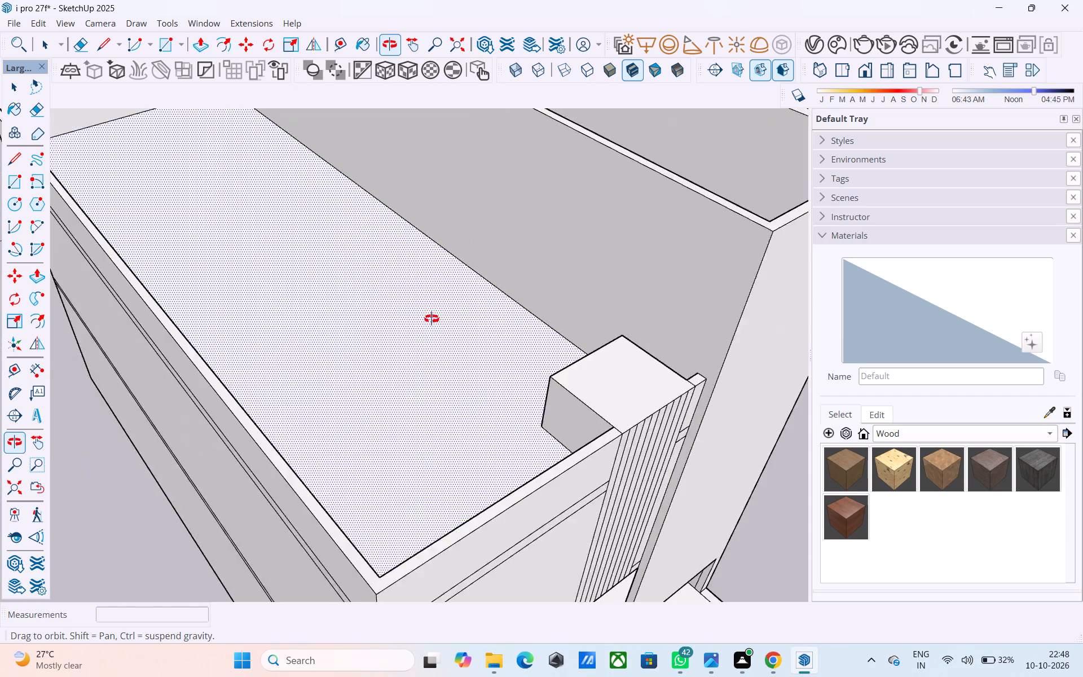
middle_drag(432, 319, 606, 365)
scroll(553, 342, up, 5)
click(532, 241)
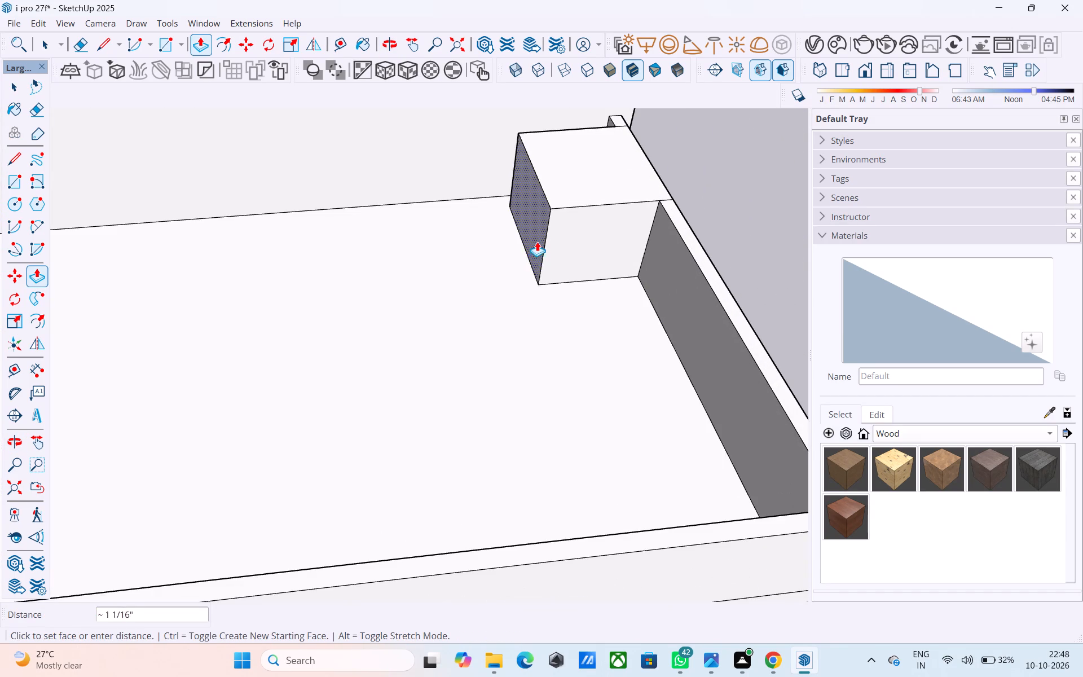
text(1')
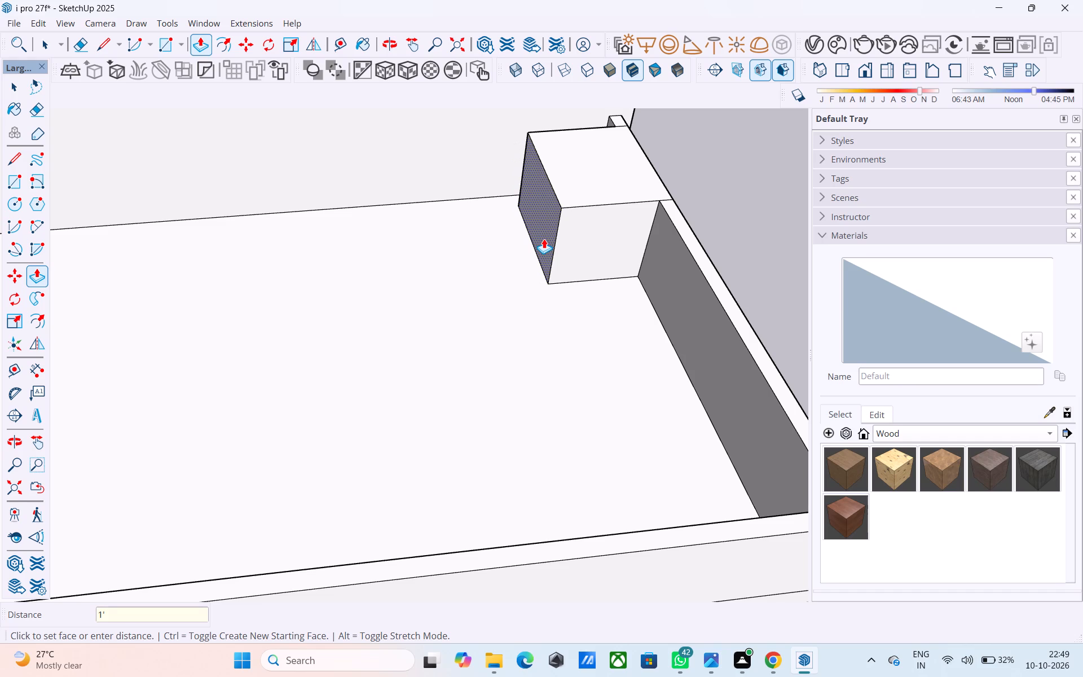
key(Return)
key(space)
Push the upper-floor front wall face between the slab bands, beside the grooved strip, inward 3', and change the depth to 3.5'.
scroll(554, 199, down, 6)
middle_drag(581, 215, 413, 164)
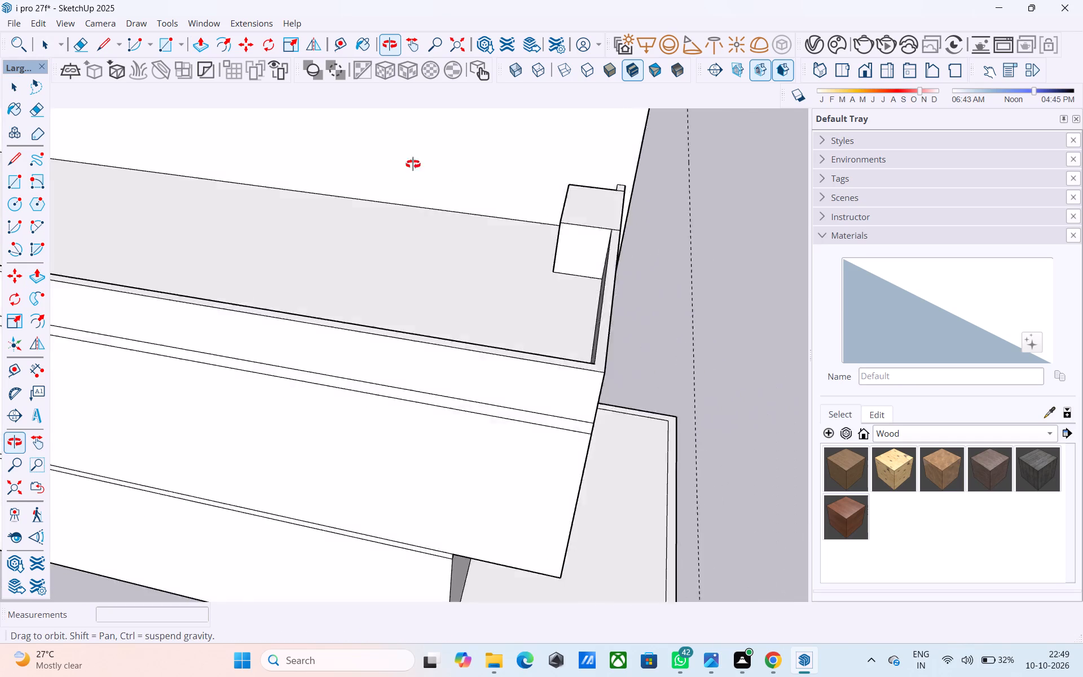
middle_drag(413, 164, 240, 118)
scroll(541, 317, up, 5)
middle_drag(539, 317, 518, 287)
scroll(519, 285, down, 7)
shift+middle_drag(506, 317, 558, 290)
click(473, 350)
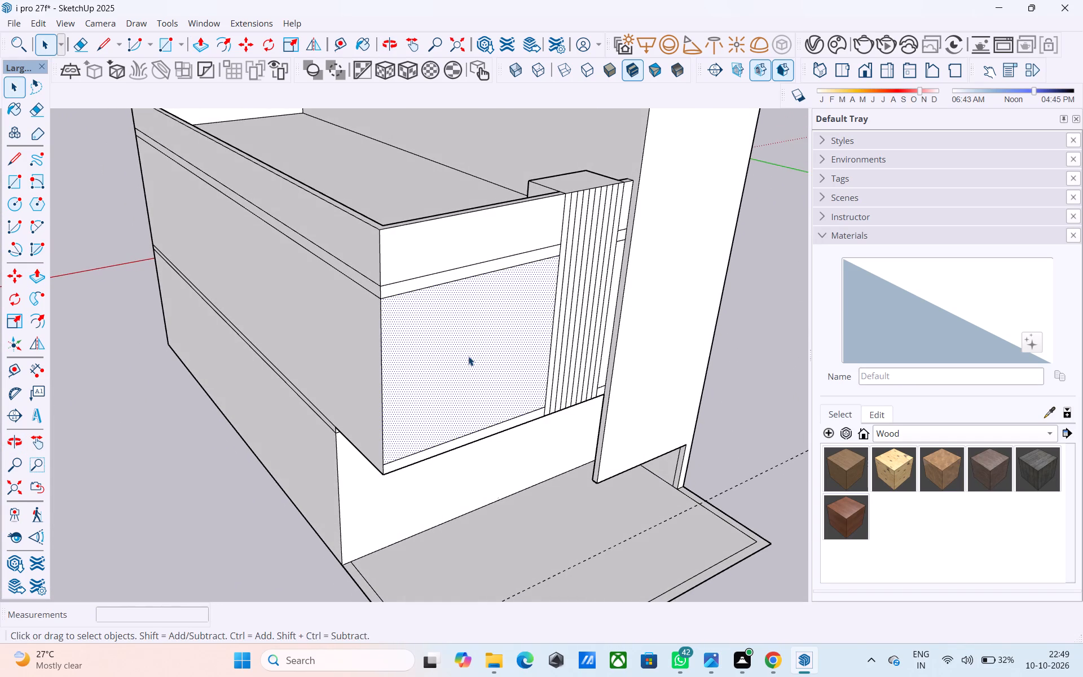
key(p)
click(469, 357)
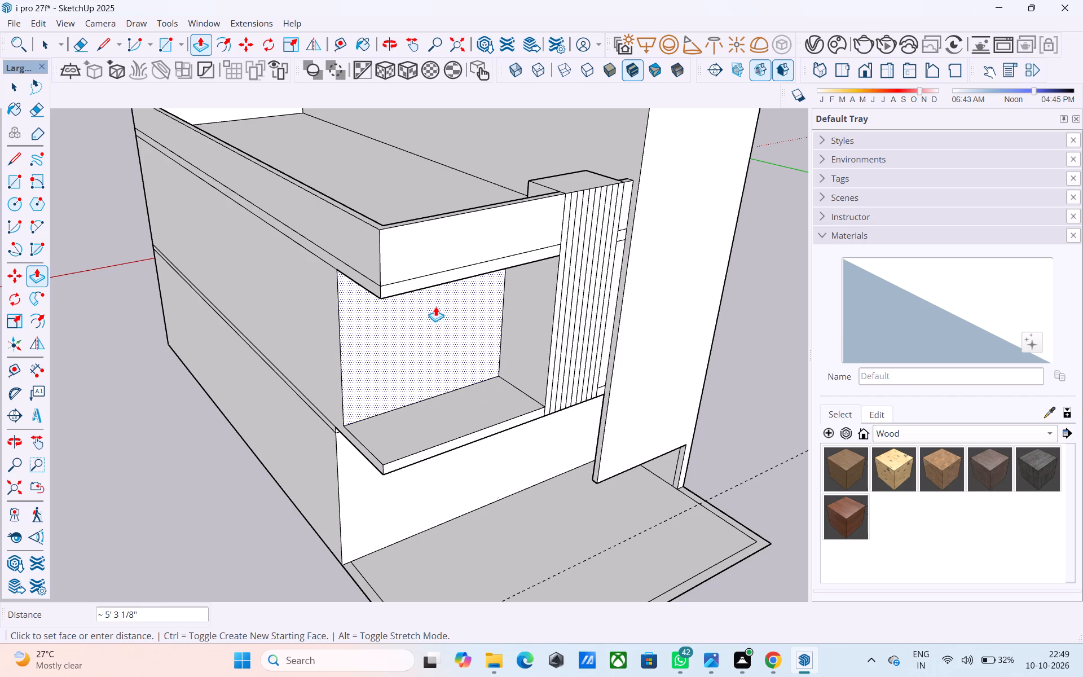
text(3')
key(Return)
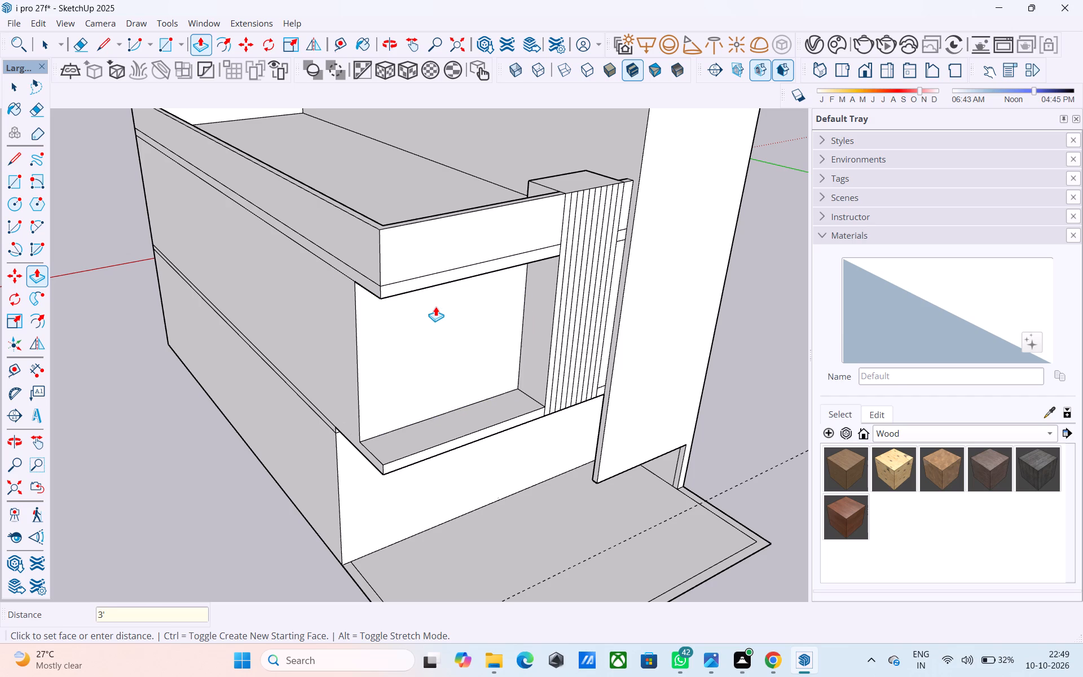
text(3.5')
key(Return)
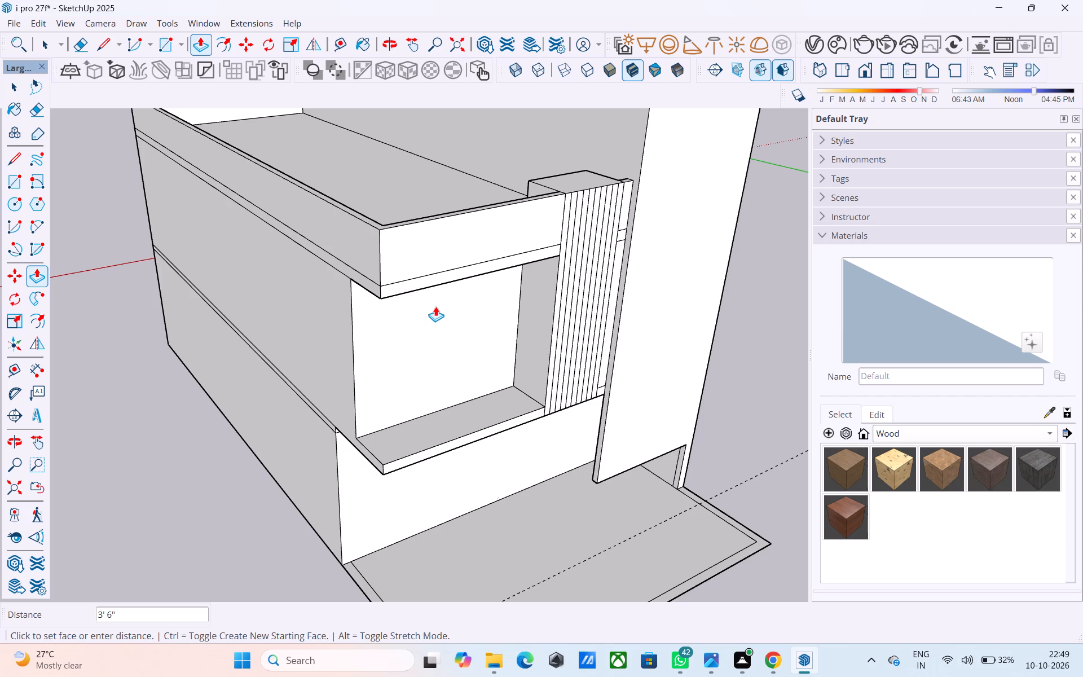
Examine the recessed upper-floor front and the surrounding facade from several angles.
middle_drag(435, 305, 487, 201)
middle_drag(530, 224, 708, 205)
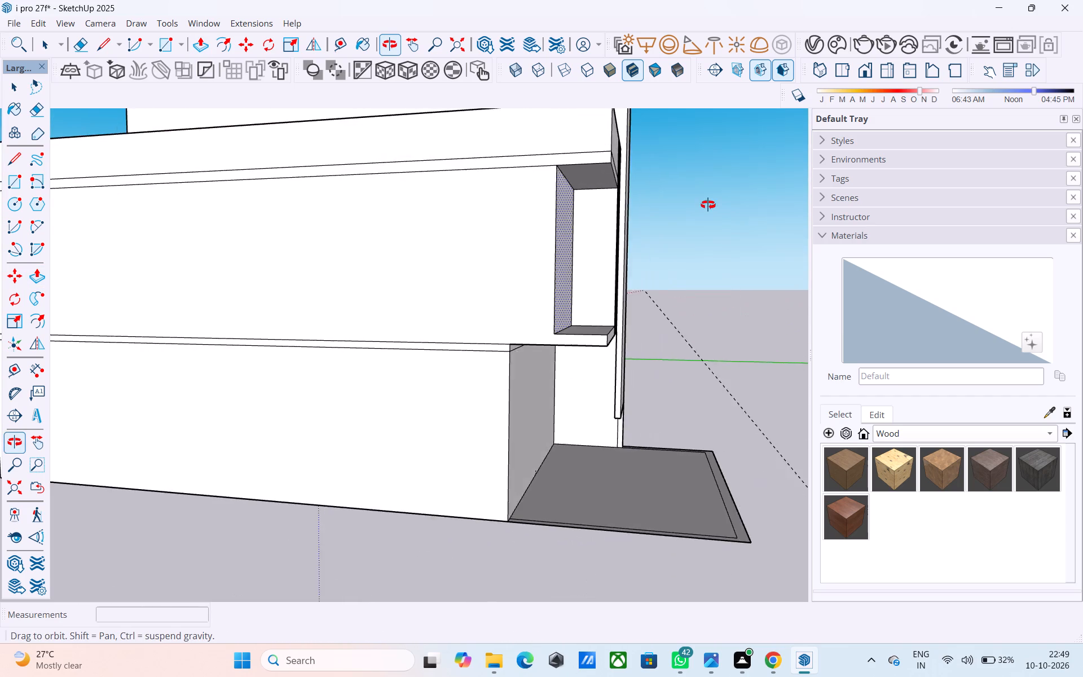
middle_drag(708, 205, 605, 424)
scroll(548, 366, down, 1)
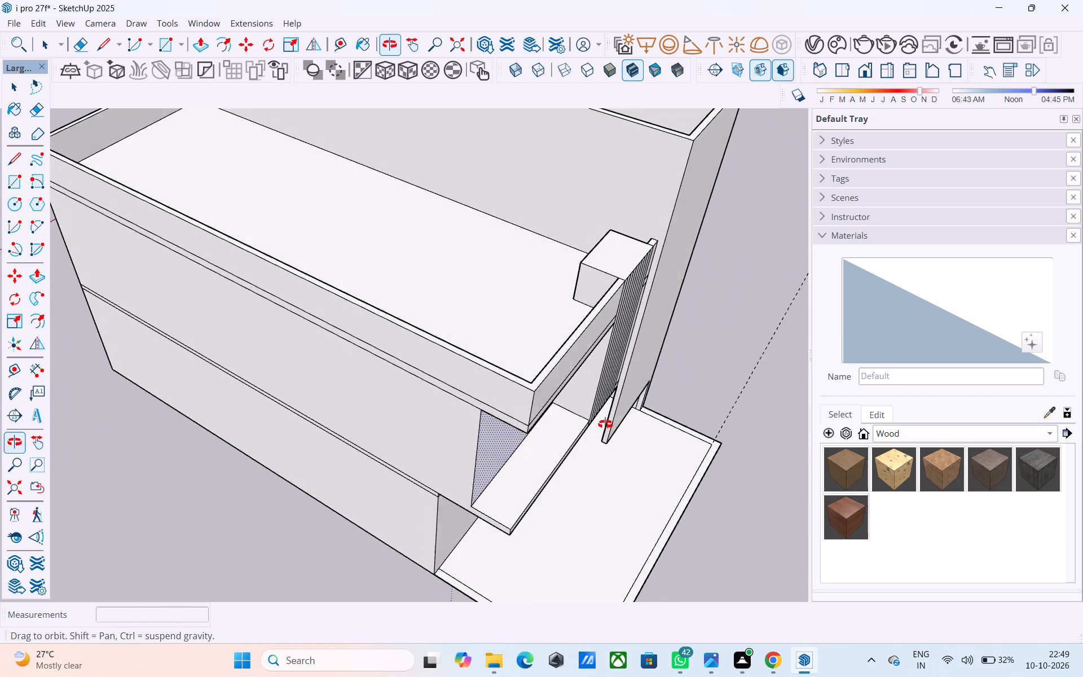
middle_drag(605, 424, 531, 248)
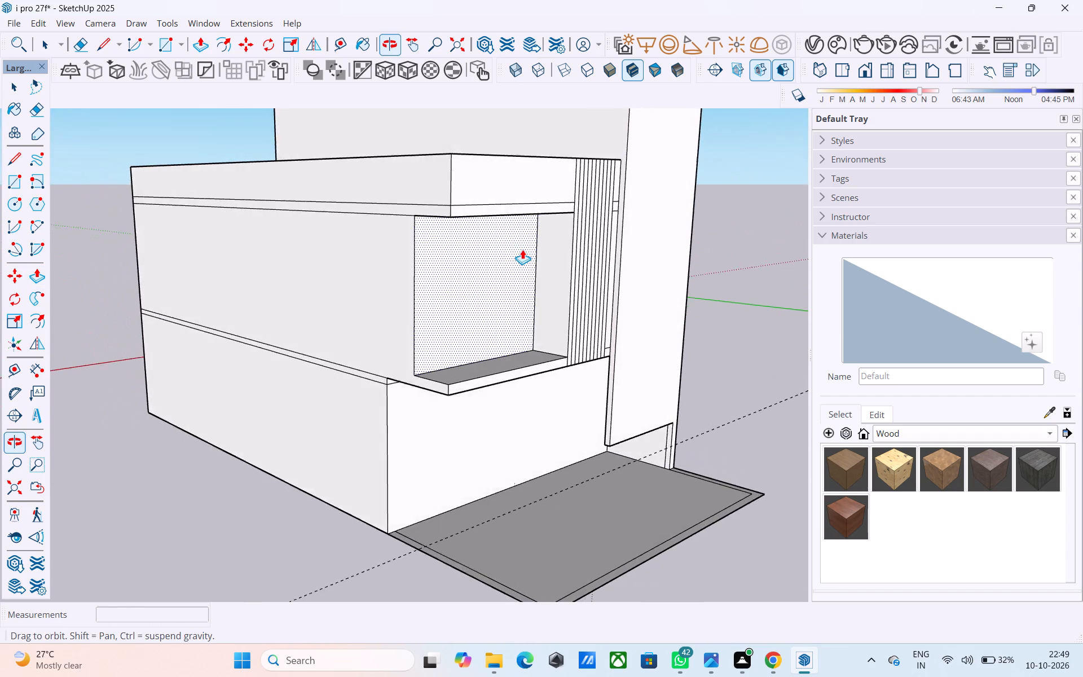
scroll(522, 249, up, 3)
scroll(521, 250, down, 3)
middle_drag(520, 255, 466, 257)
scroll(466, 261, down, 1)
middle_drag(466, 263, 410, 278)
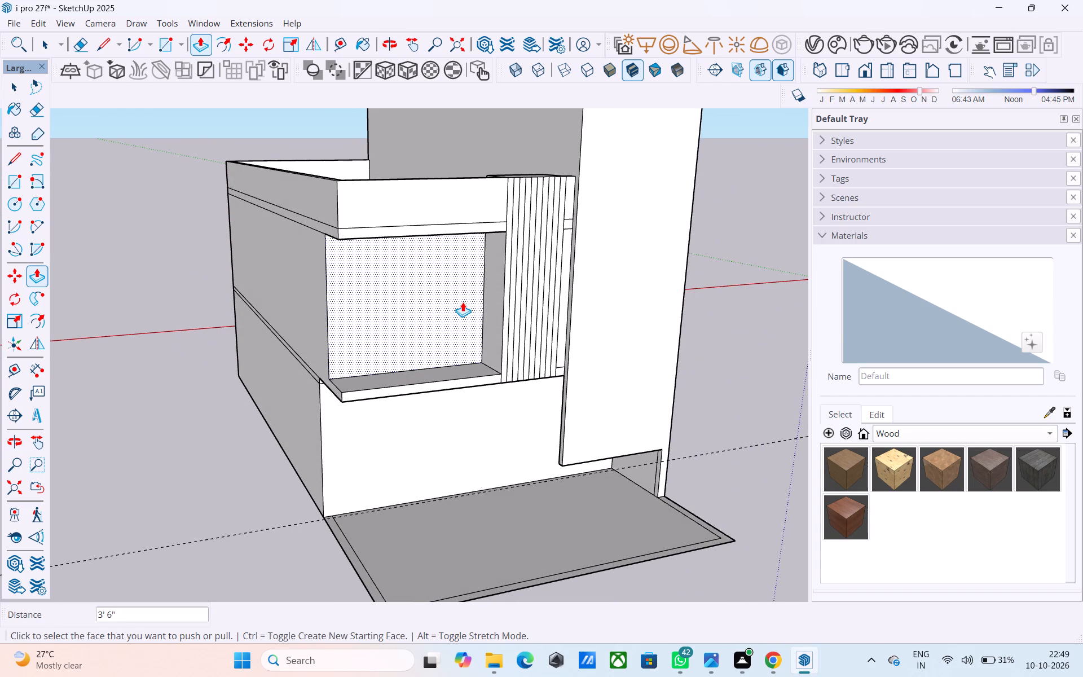
key(space)
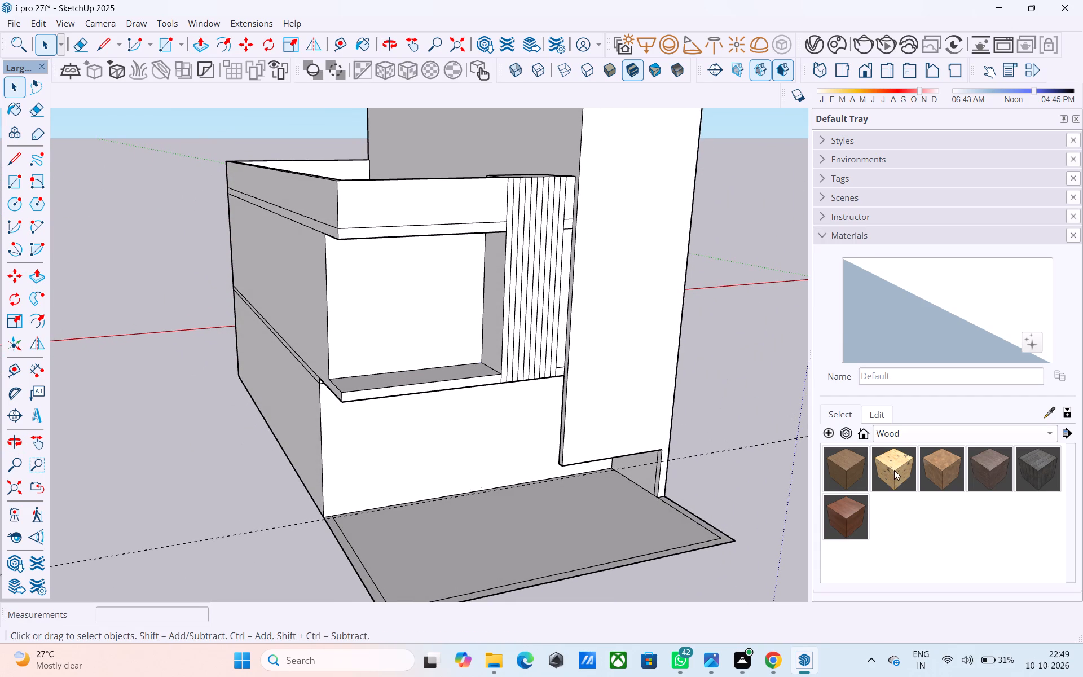
Switch the material library to the Solid Colors collection.
click(893, 436)
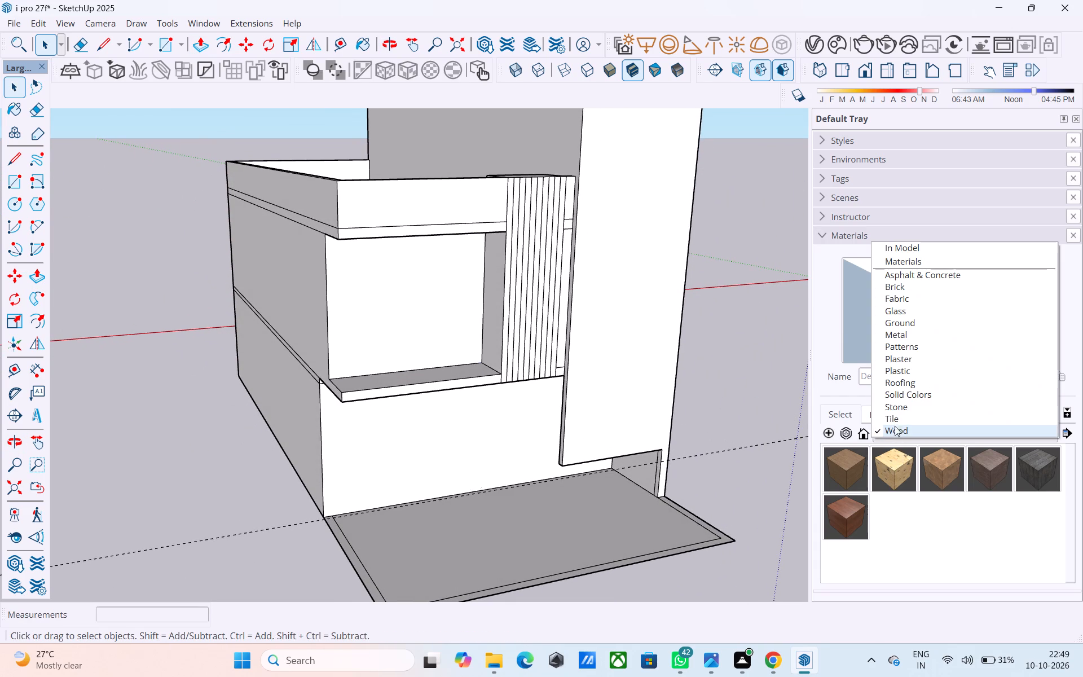
click(900, 391)
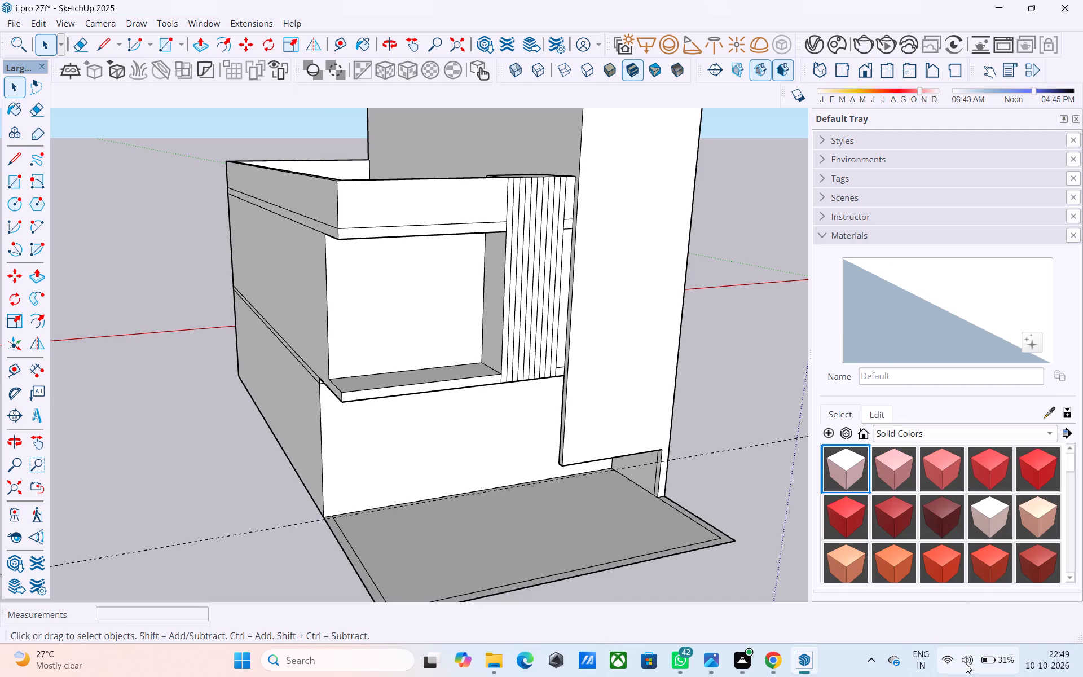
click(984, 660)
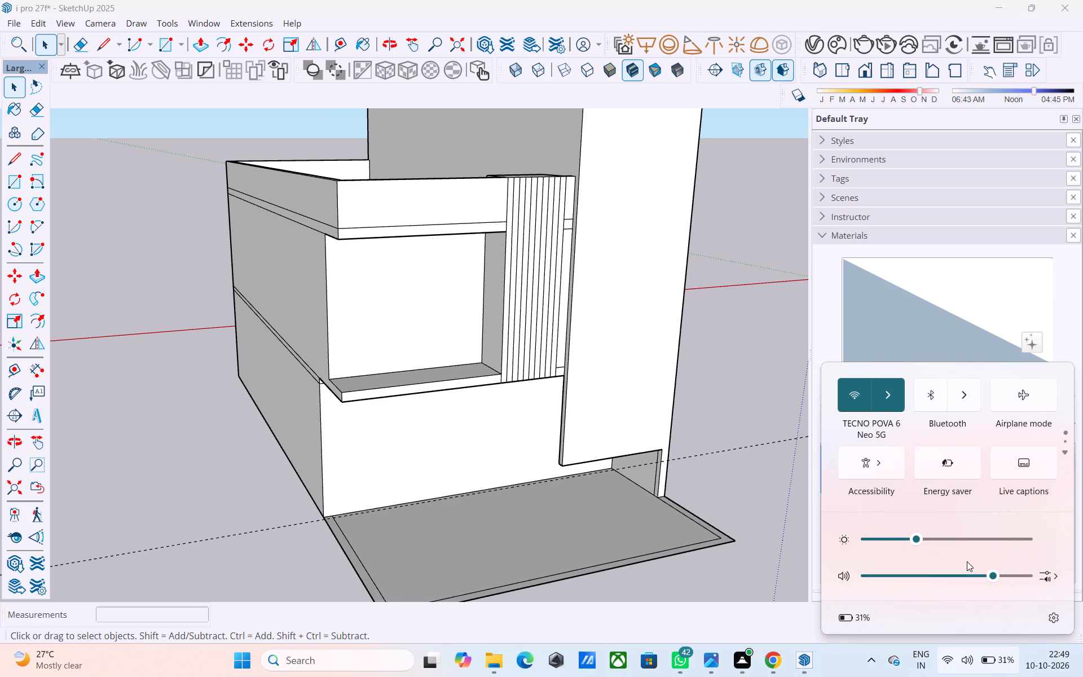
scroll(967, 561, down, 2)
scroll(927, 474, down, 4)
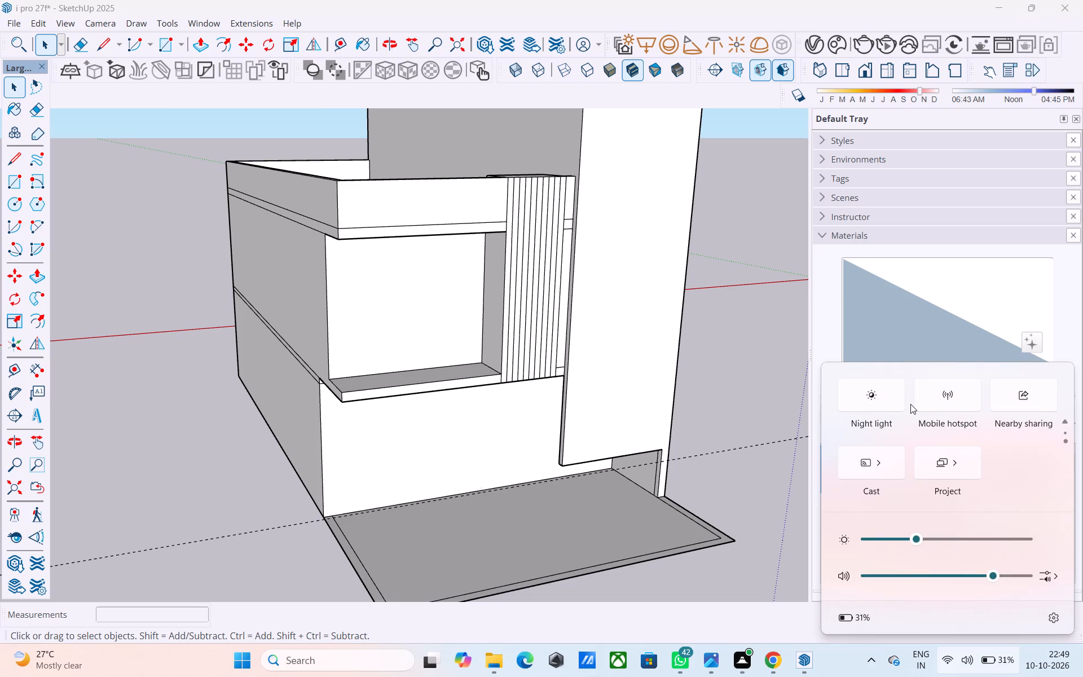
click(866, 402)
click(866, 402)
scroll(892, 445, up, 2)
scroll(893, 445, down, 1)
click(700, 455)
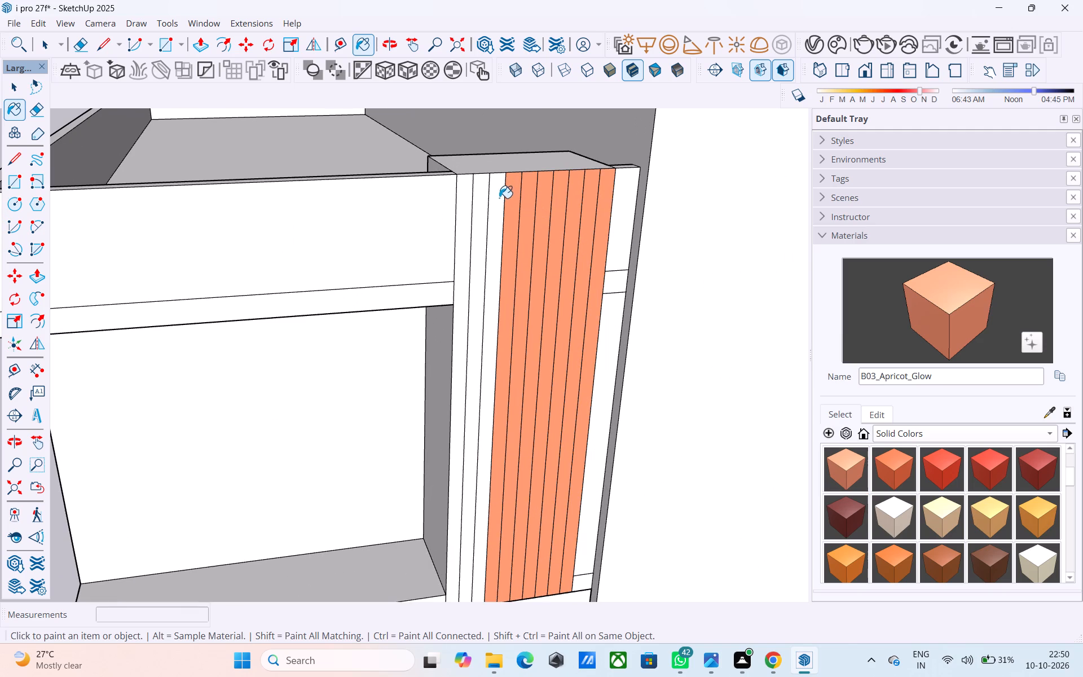
Paint the remaining unpainted vertical strips of the grooved facade panel with B03_Apricot_Glow.
click(483, 199)
click(468, 200)
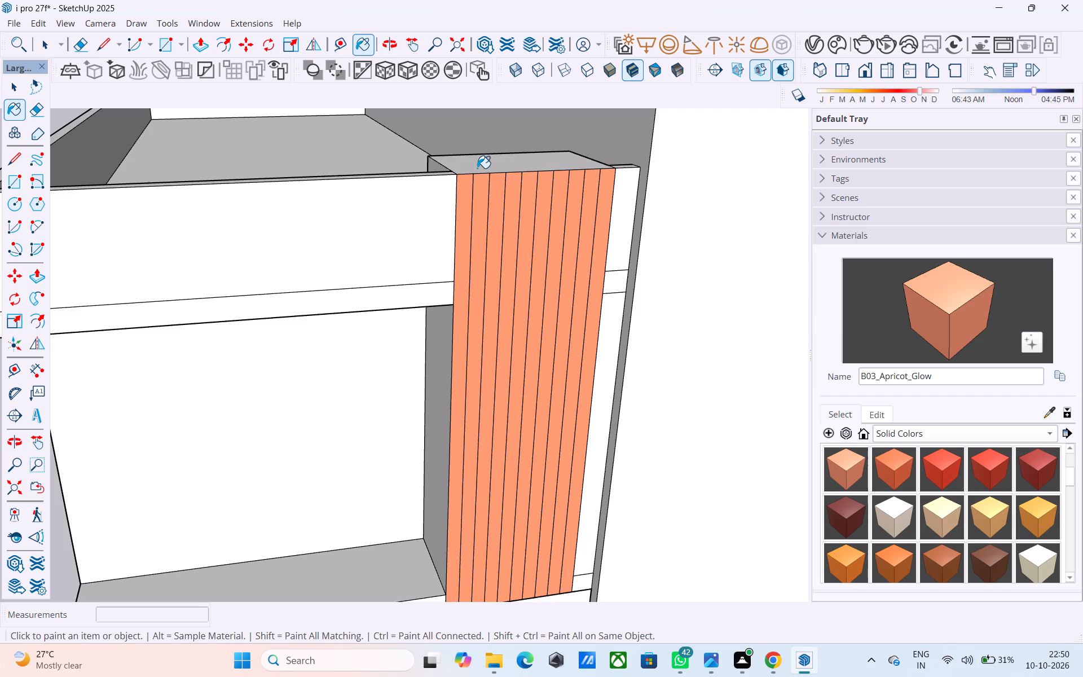
Paint the top, the recess side face and the exposed roof-side faces of the block behind the grooved panel with B03_Apricot_Glow.
click(477, 168)
scroll(477, 169, down, 6)
middle_drag(472, 210, 520, 197)
scroll(483, 271, up, 5)
click(473, 275)
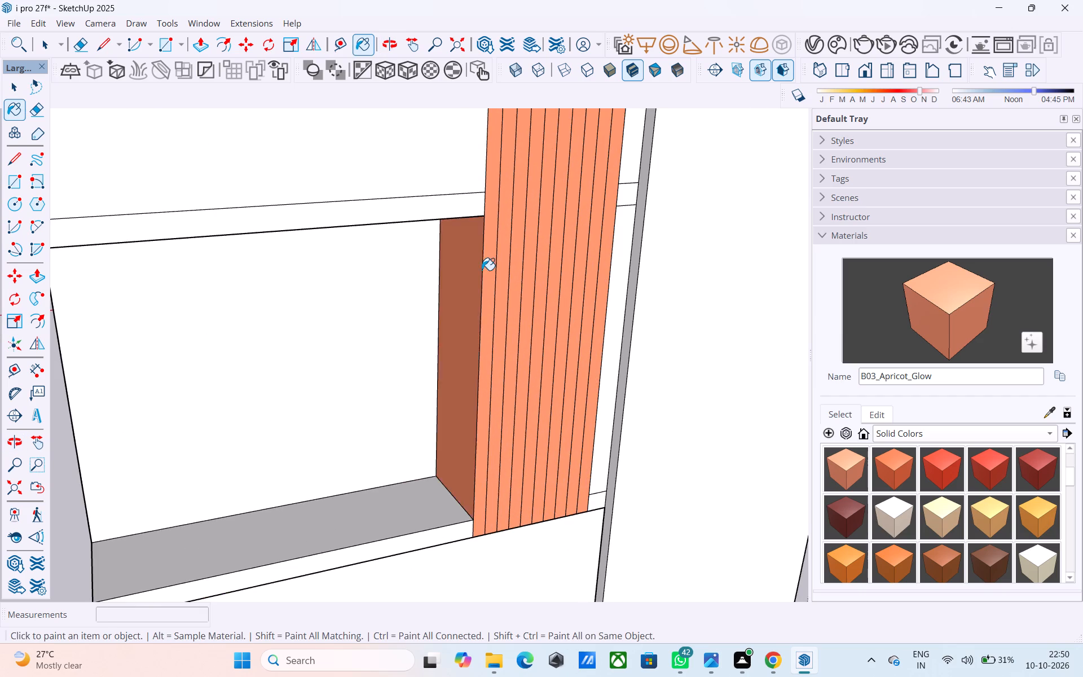
scroll(486, 268, down, 5)
middle_drag(486, 273, 263, 269)
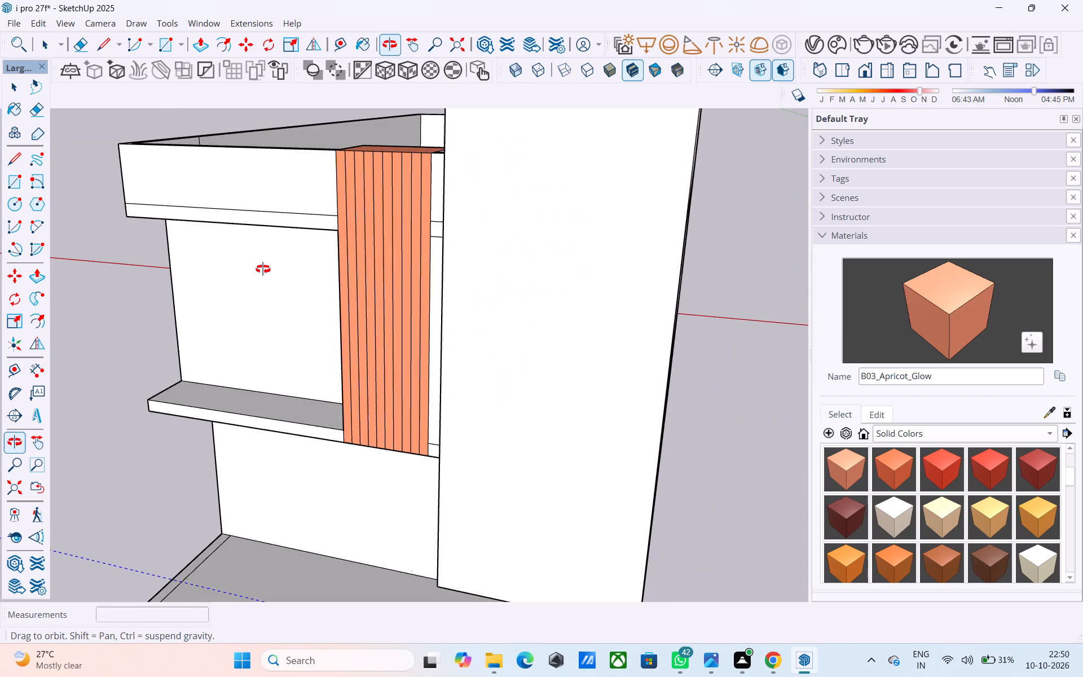
middle_drag(263, 269, 871, 379)
click(554, 188)
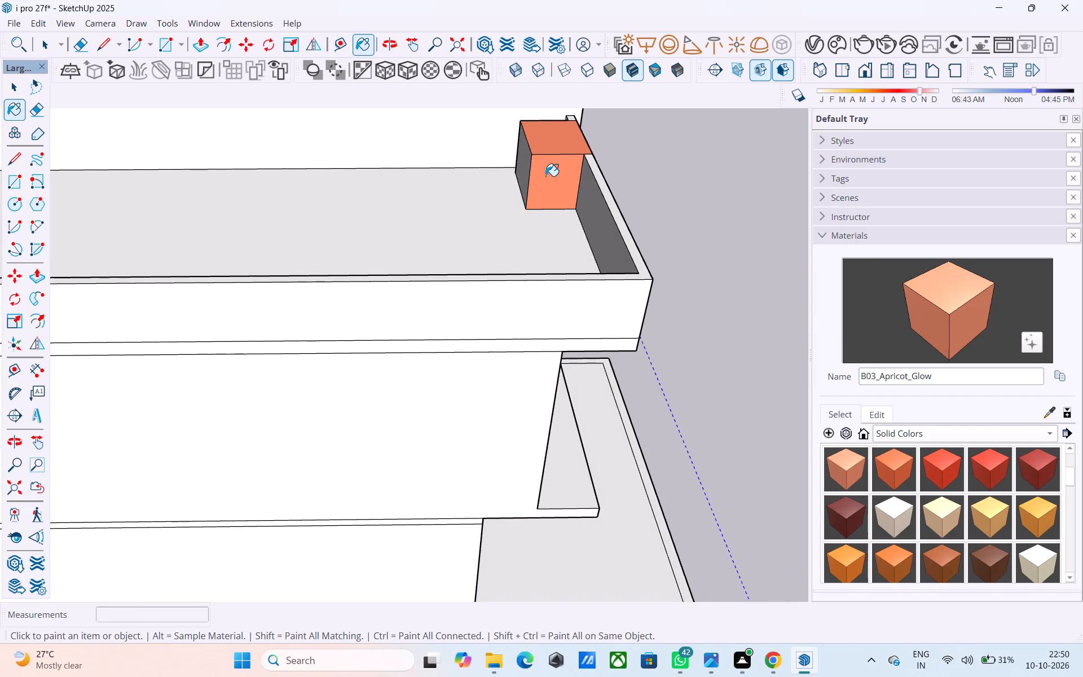
click(527, 156)
Check the painted grooved block and the overall front facade from above and from the front.
middle_drag(539, 178, 403, 214)
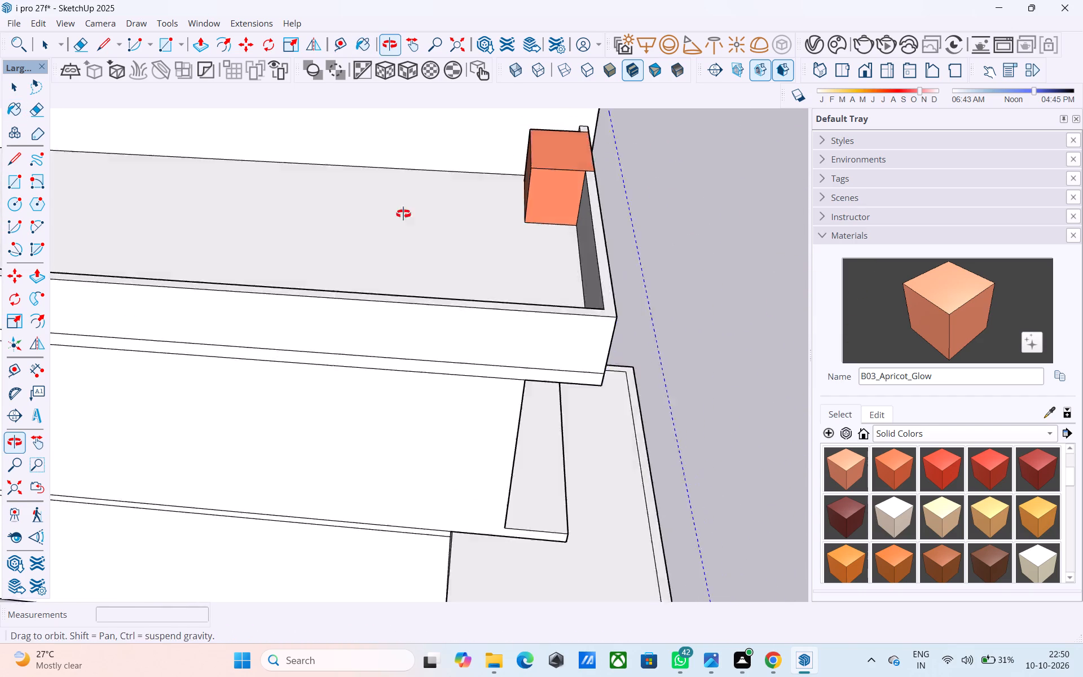
middle_drag(403, 214, 209, 247)
middle_drag(466, 307, 437, 263)
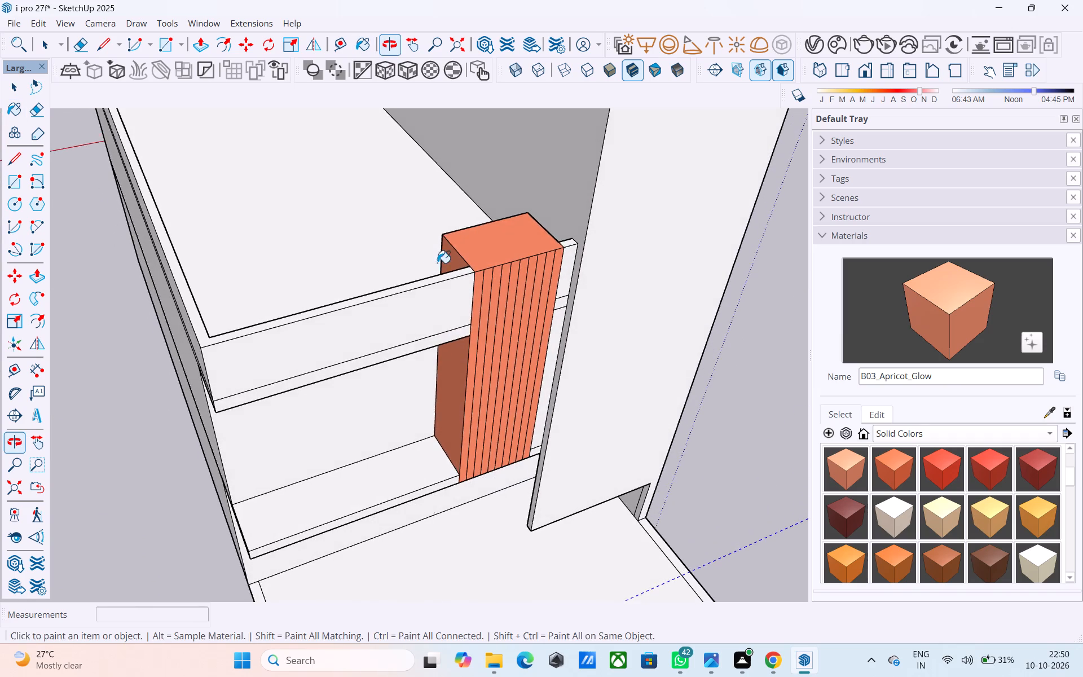
middle_drag(437, 263, 435, 263)
scroll(442, 265, down, 4)
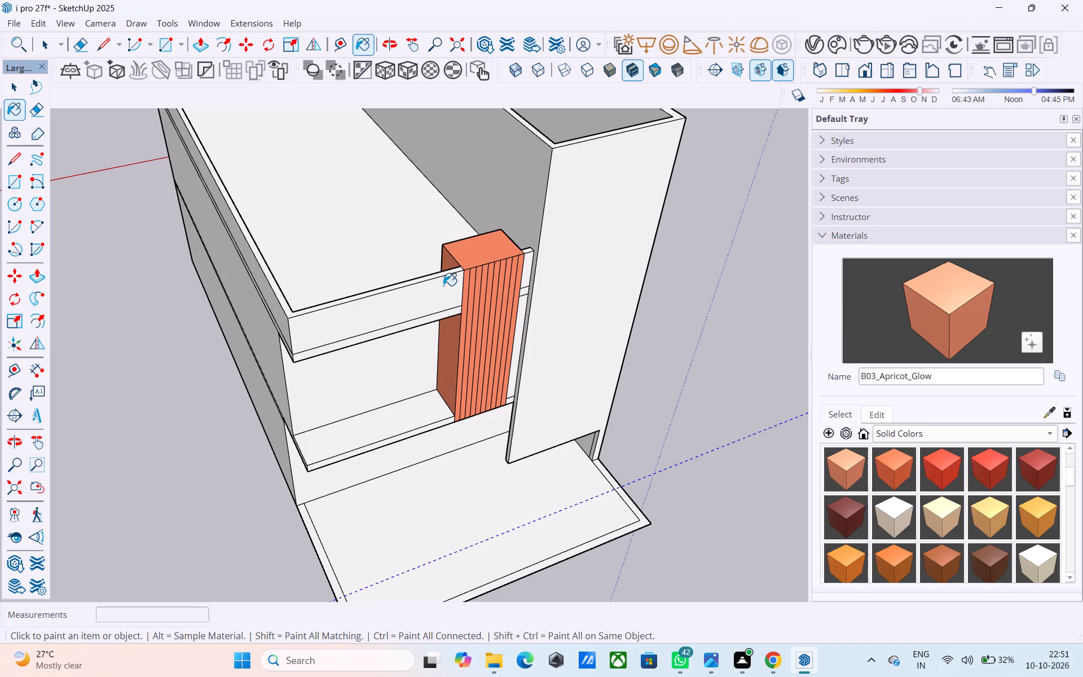
scroll(494, 372, down, 1)
middle_drag(487, 381, 440, 292)
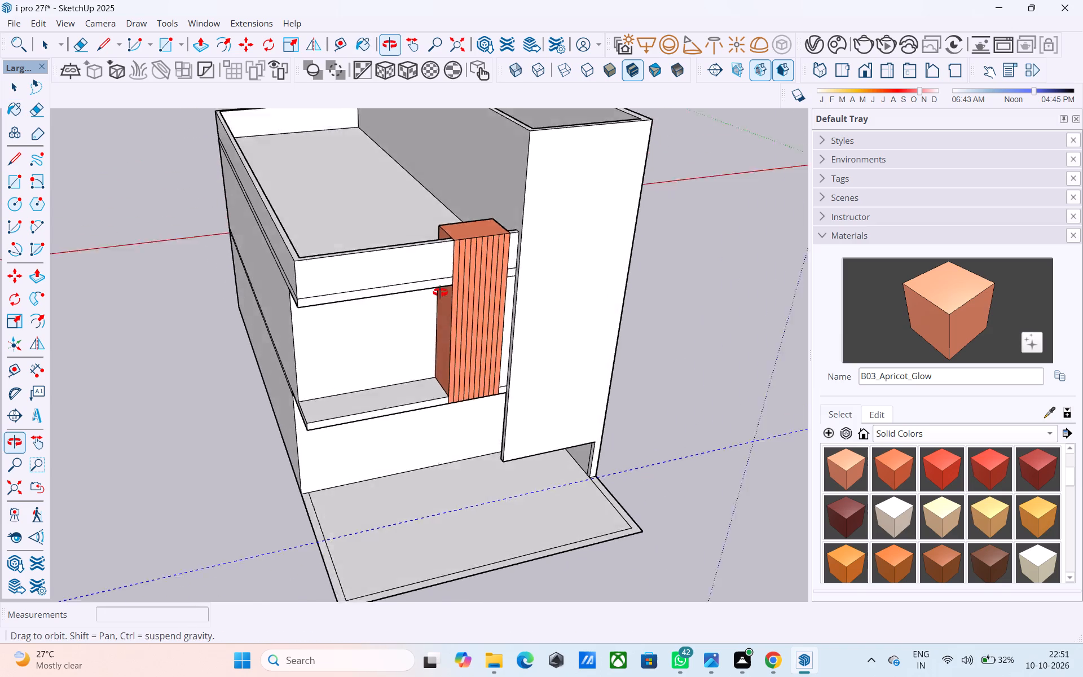
Examine the upper front recess, its projecting slab and the painted grooved block from above and from the front.
middle_drag(440, 292, 431, 279)
middle_drag(428, 278, 695, 373)
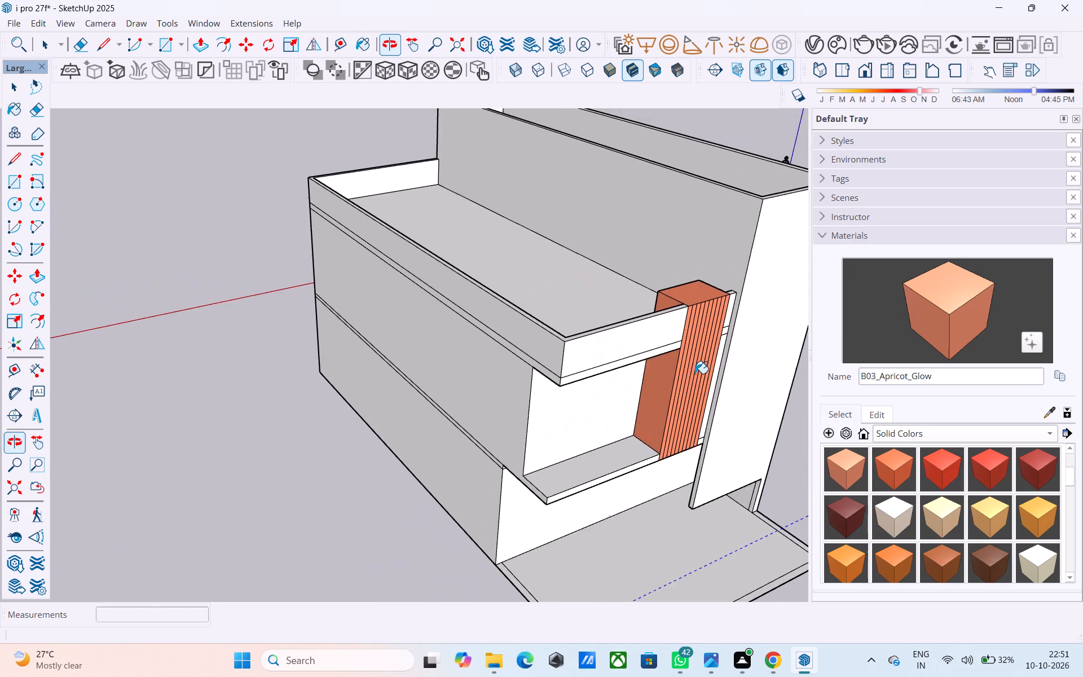
middle_drag(690, 373, 646, 349)
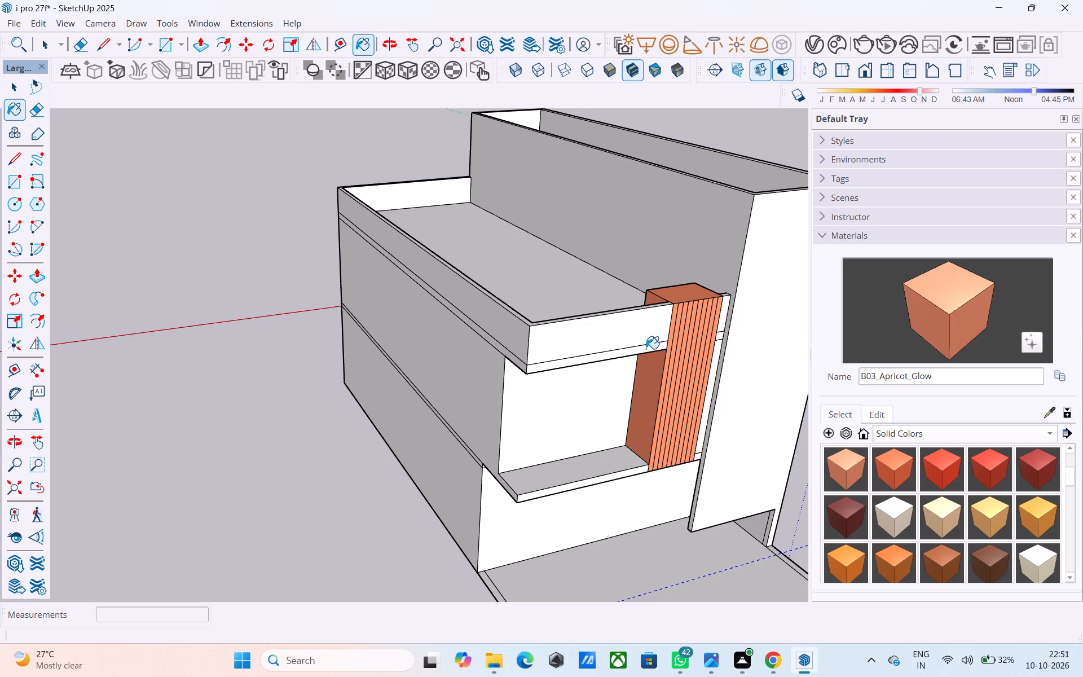
scroll(499, 359, down, 1)
middle_drag(692, 382, 662, 362)
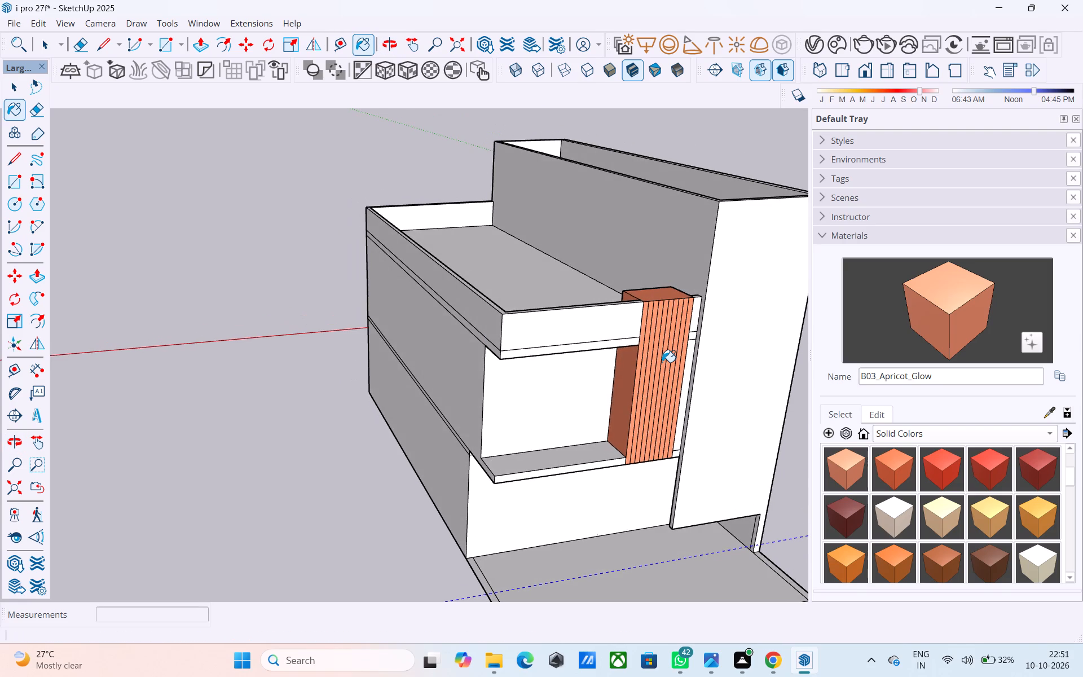
middle_drag(655, 363, 657, 369)
middle_drag(601, 367, 597, 324)
middle_drag(566, 392, 518, 396)
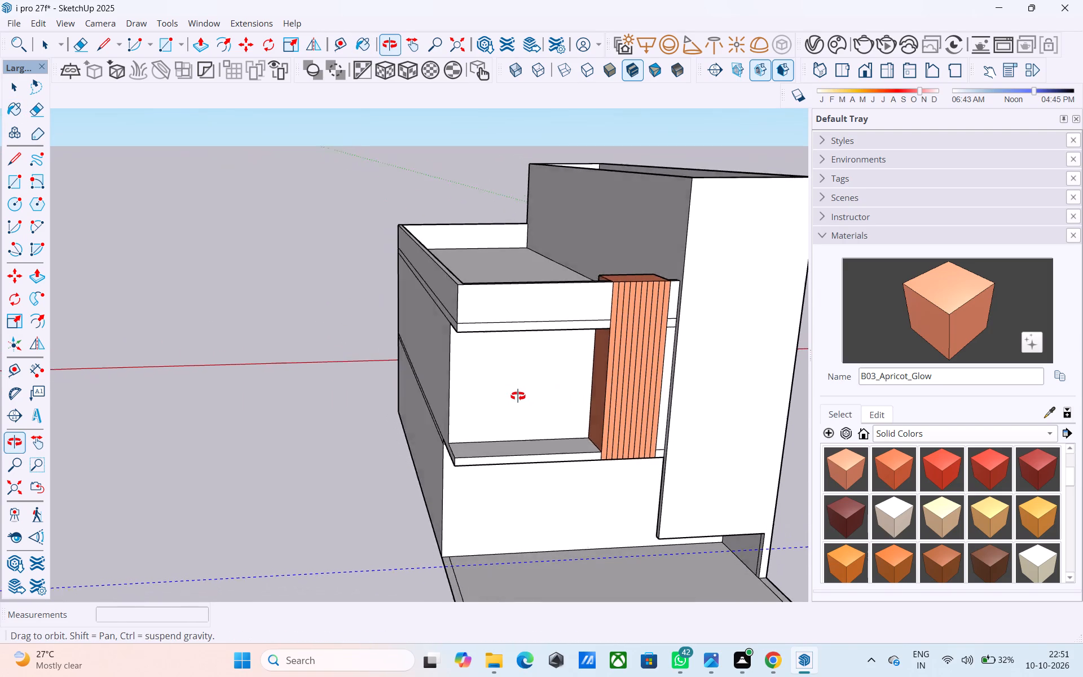
middle_drag(518, 396, 551, 386)
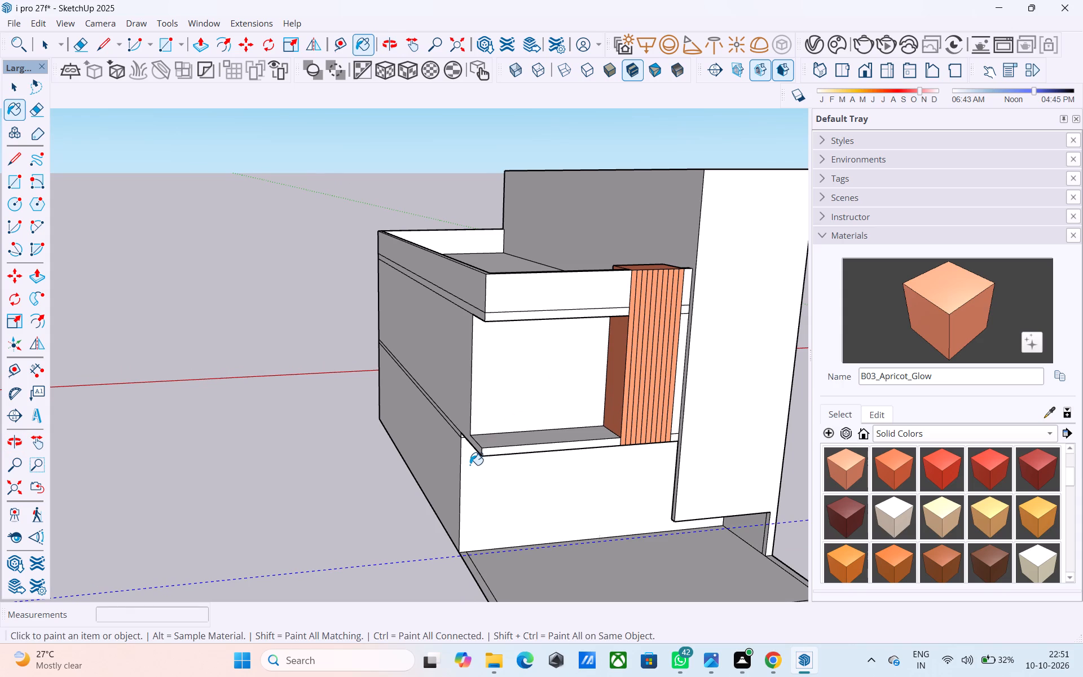
Copy the outer side edge of the upper front recess's floor slab 4.5" inward across the slab.
key(space)
shift+middle_drag(469, 463, 442, 471)
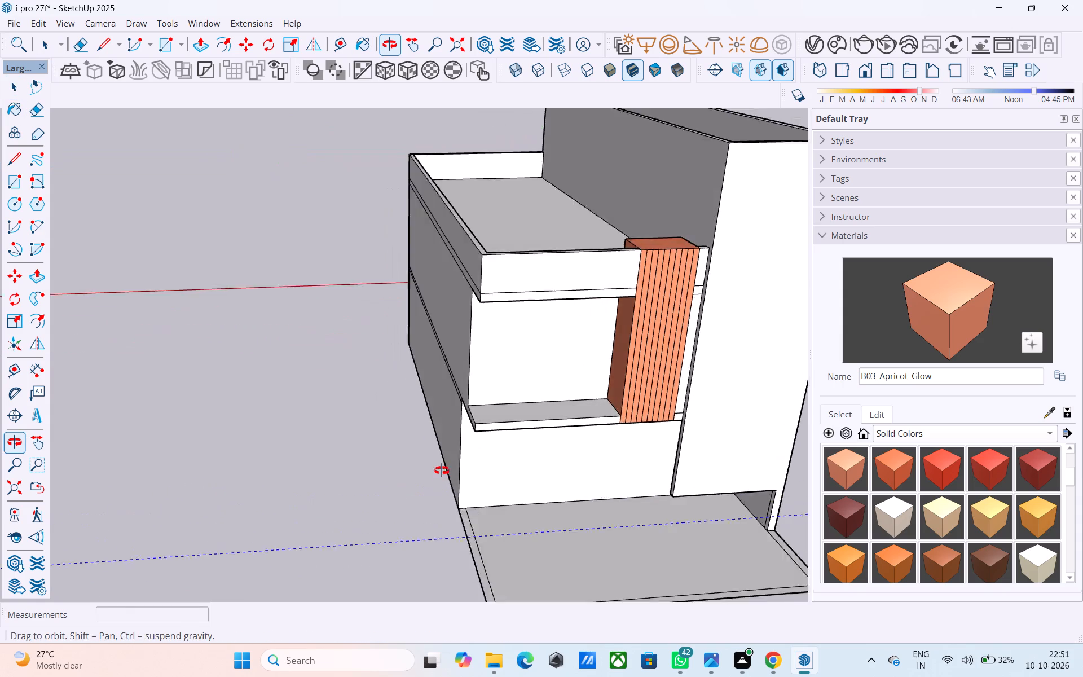
shift+middle_drag(442, 471, 431, 485)
scroll(442, 471, up, 9)
click(462, 407)
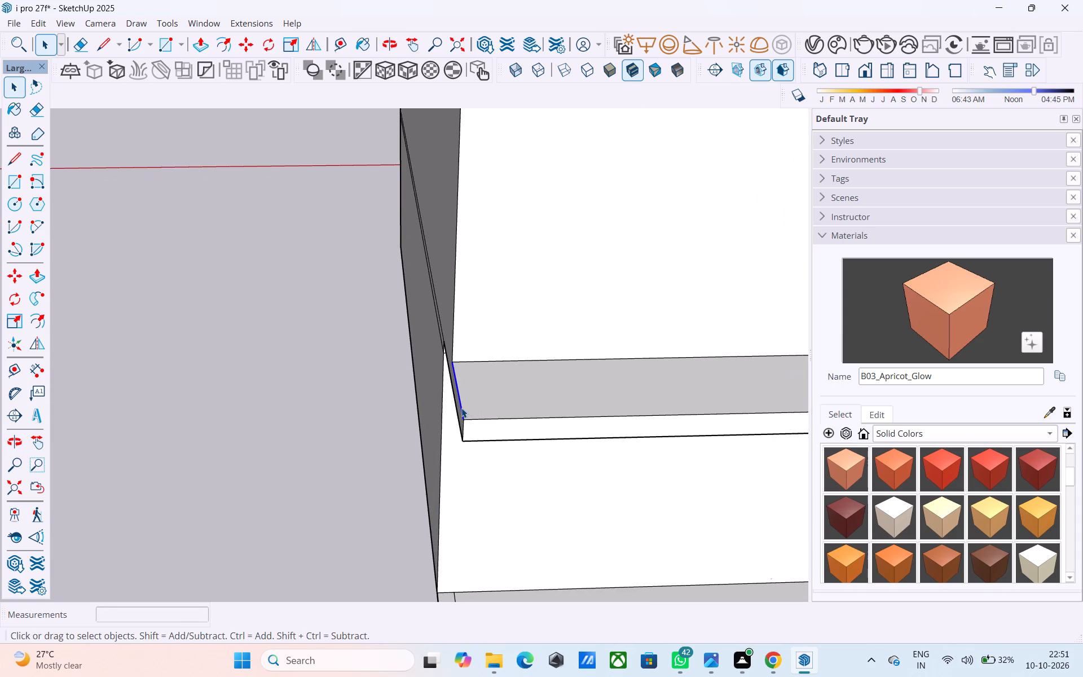
key(m)
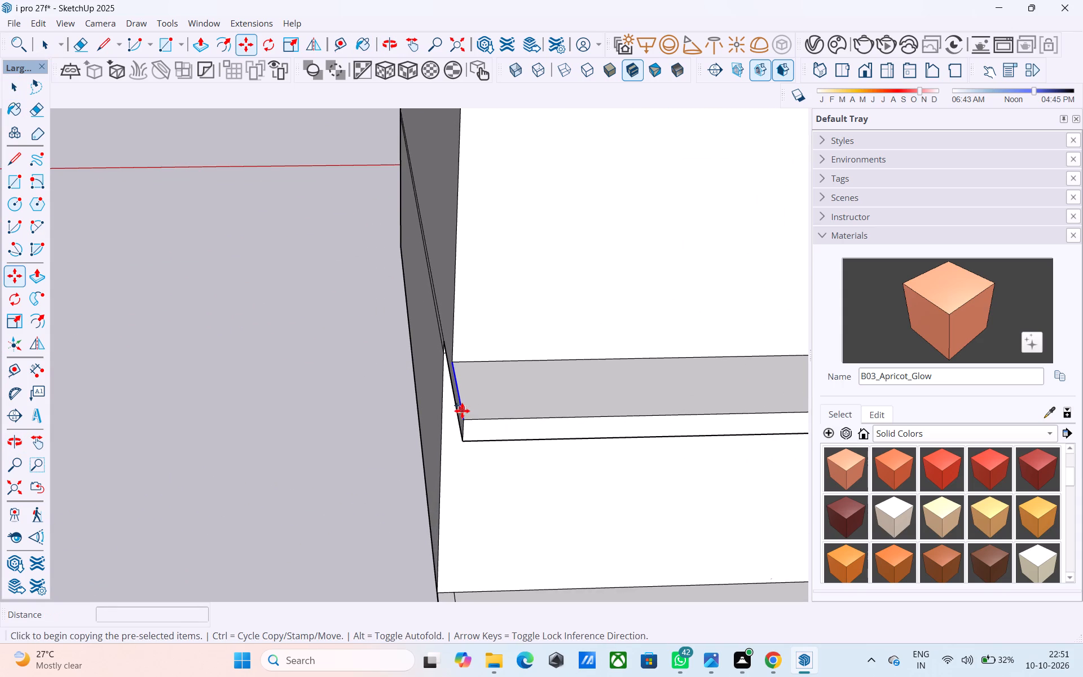
click(464, 416)
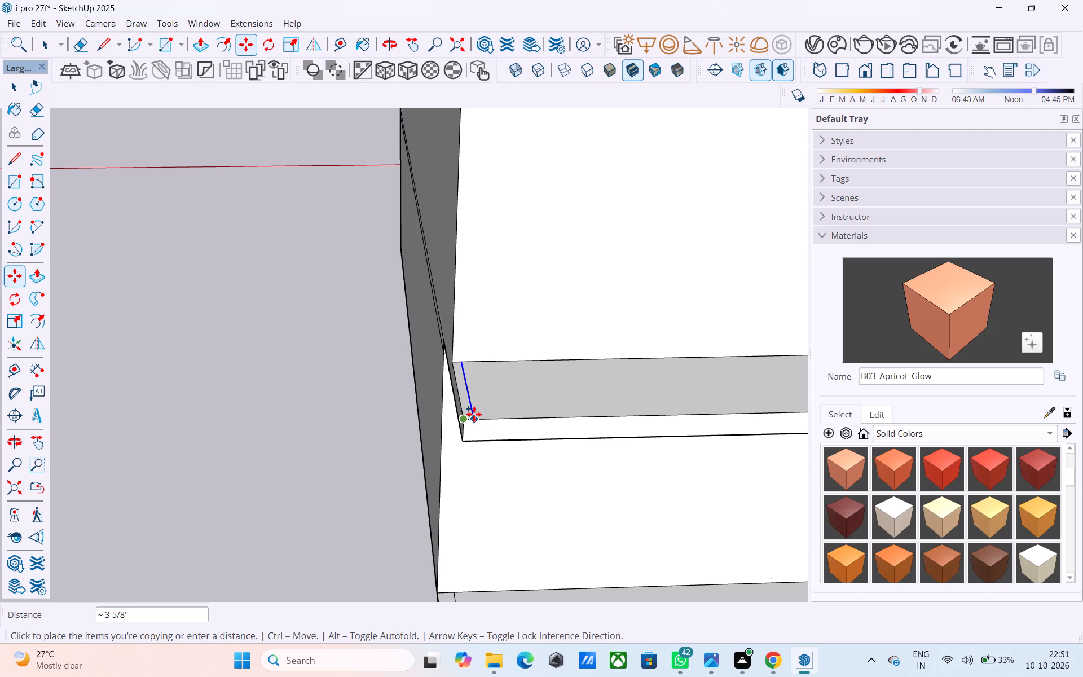
key(4)
text(.5")
key(Return)
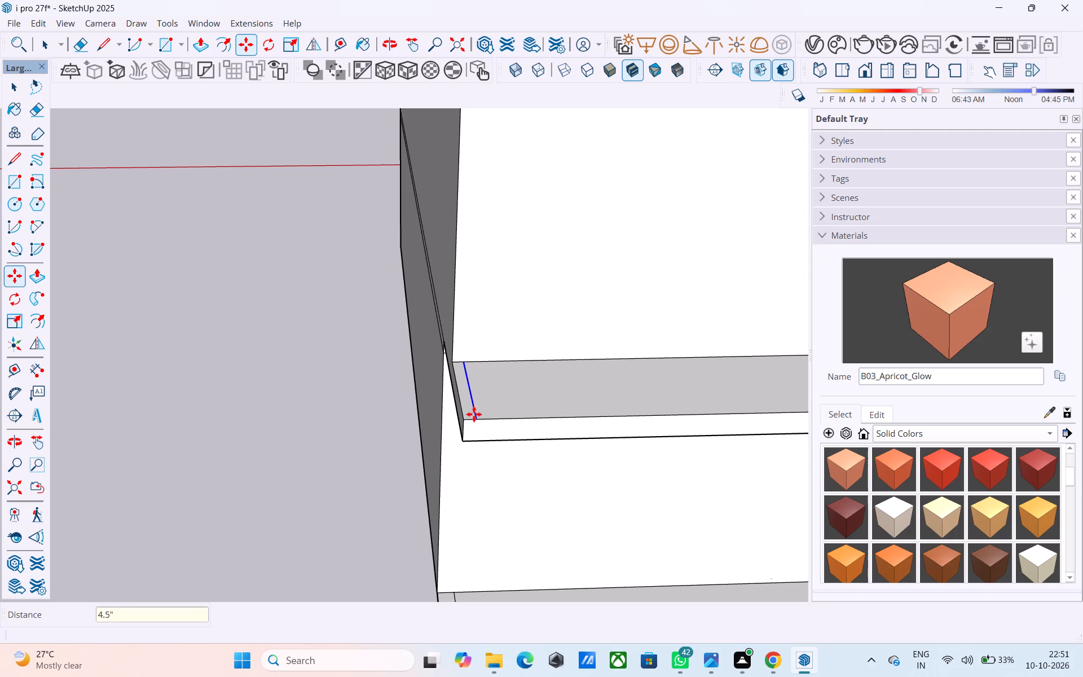
Push/Pull the narrow strip at the recess slab's outer side up 4' as a side parapet.
key(space)
click(468, 395)
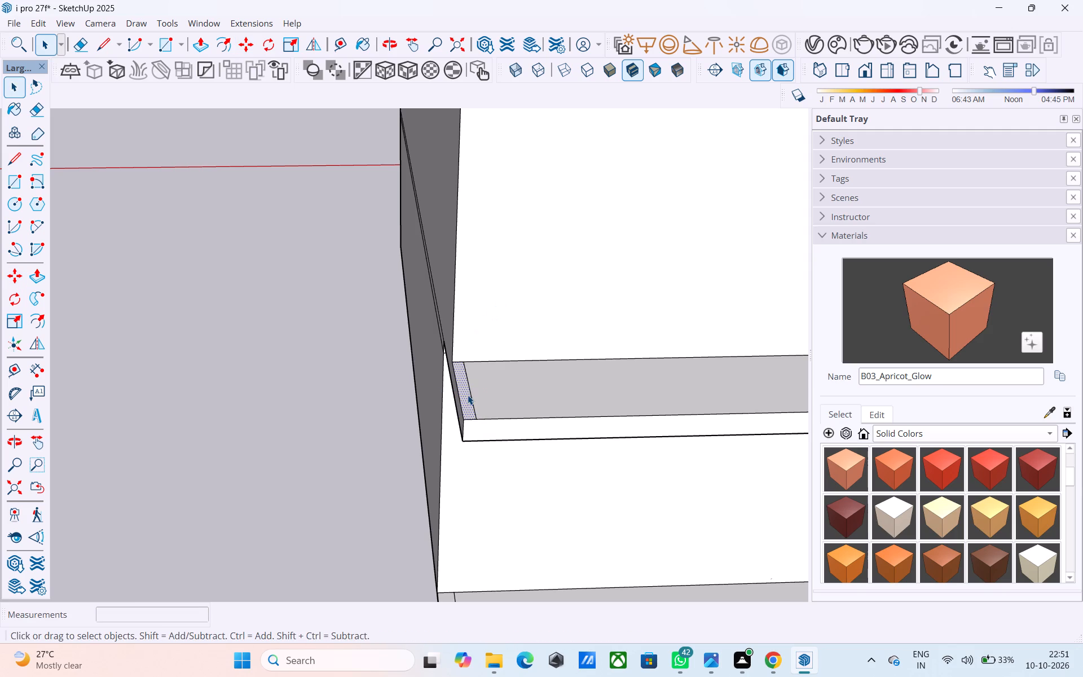
key(p)
click(466, 396)
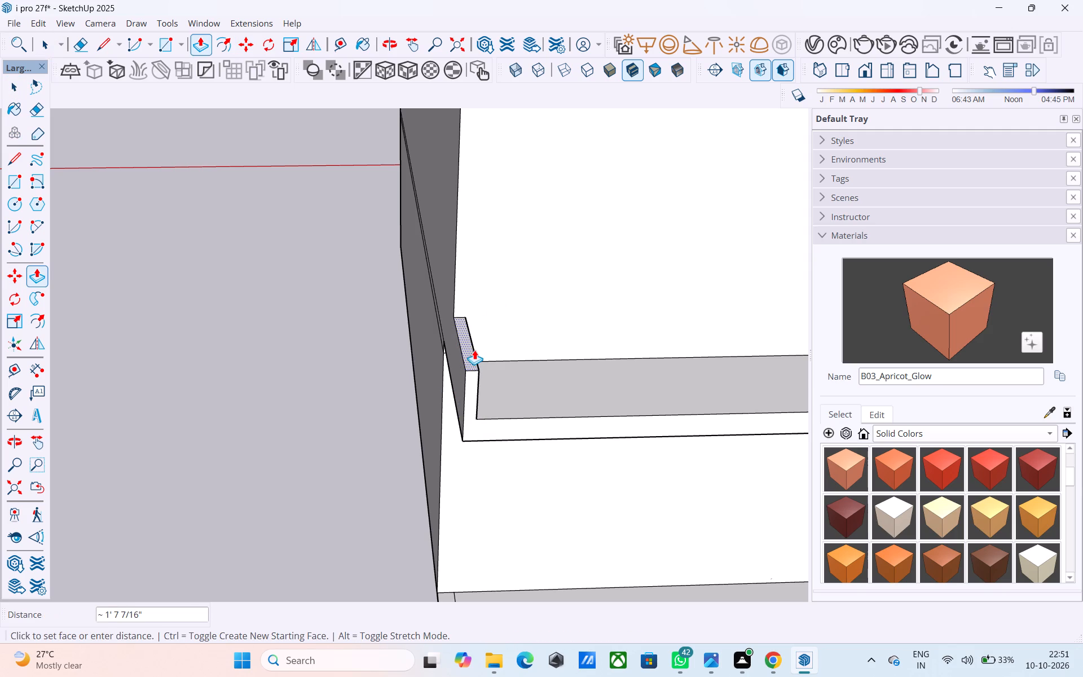
text(4')
key(Return)
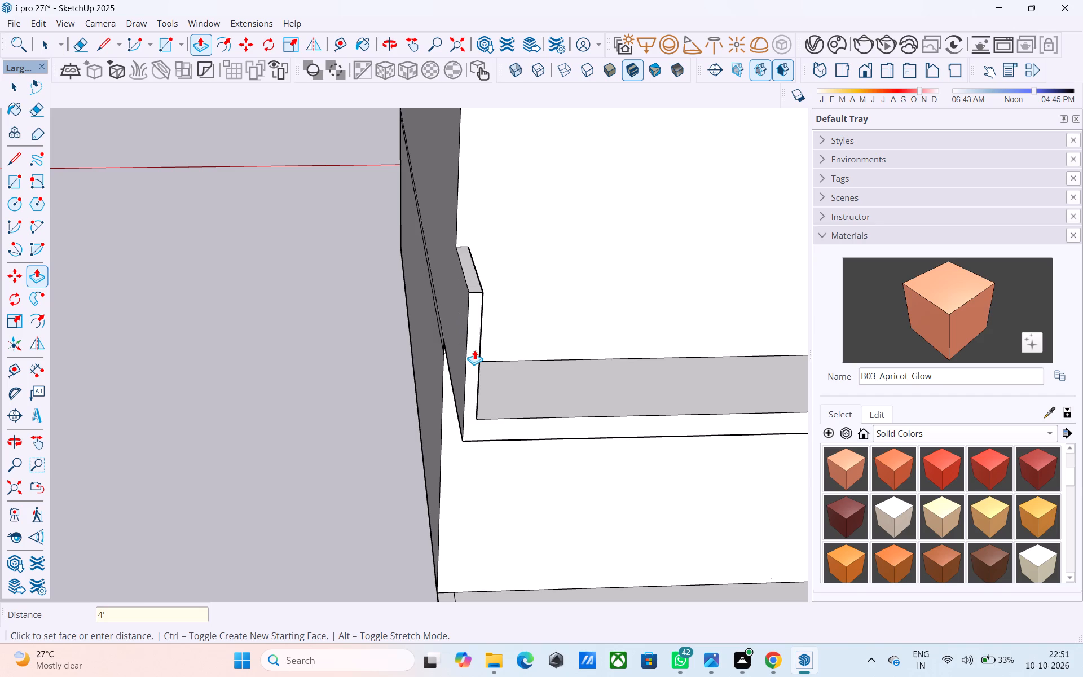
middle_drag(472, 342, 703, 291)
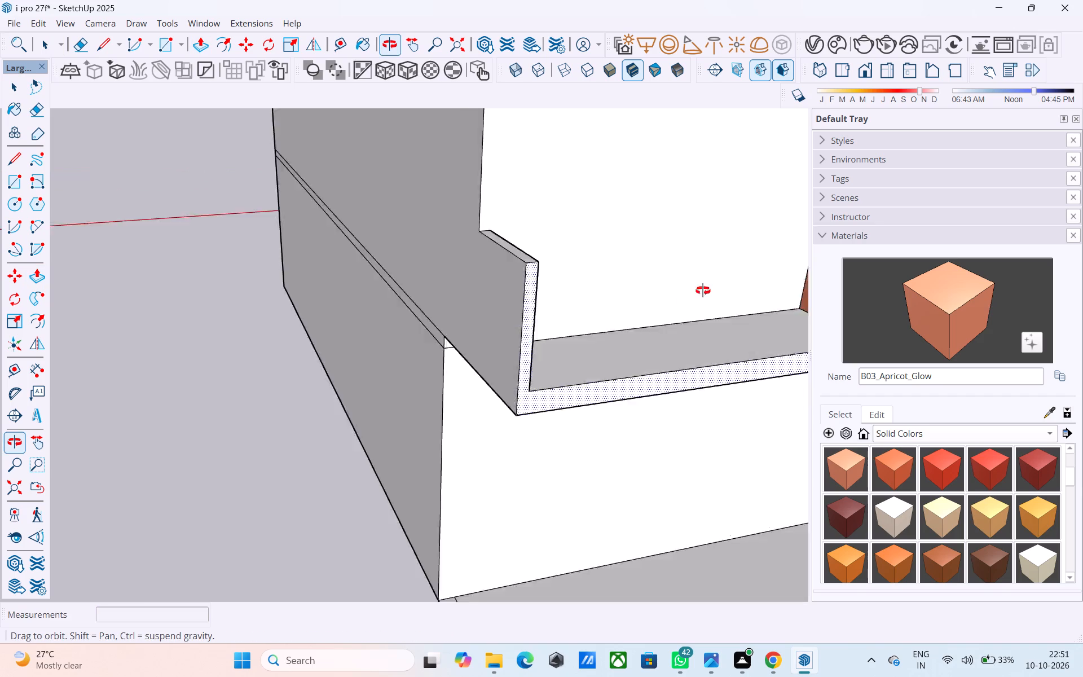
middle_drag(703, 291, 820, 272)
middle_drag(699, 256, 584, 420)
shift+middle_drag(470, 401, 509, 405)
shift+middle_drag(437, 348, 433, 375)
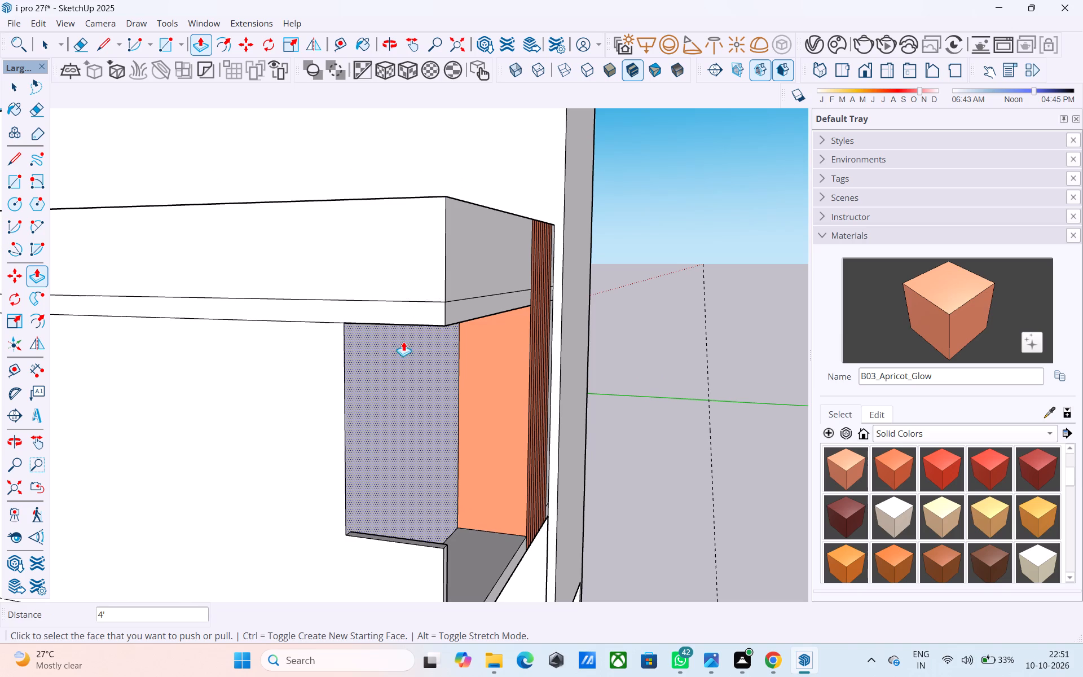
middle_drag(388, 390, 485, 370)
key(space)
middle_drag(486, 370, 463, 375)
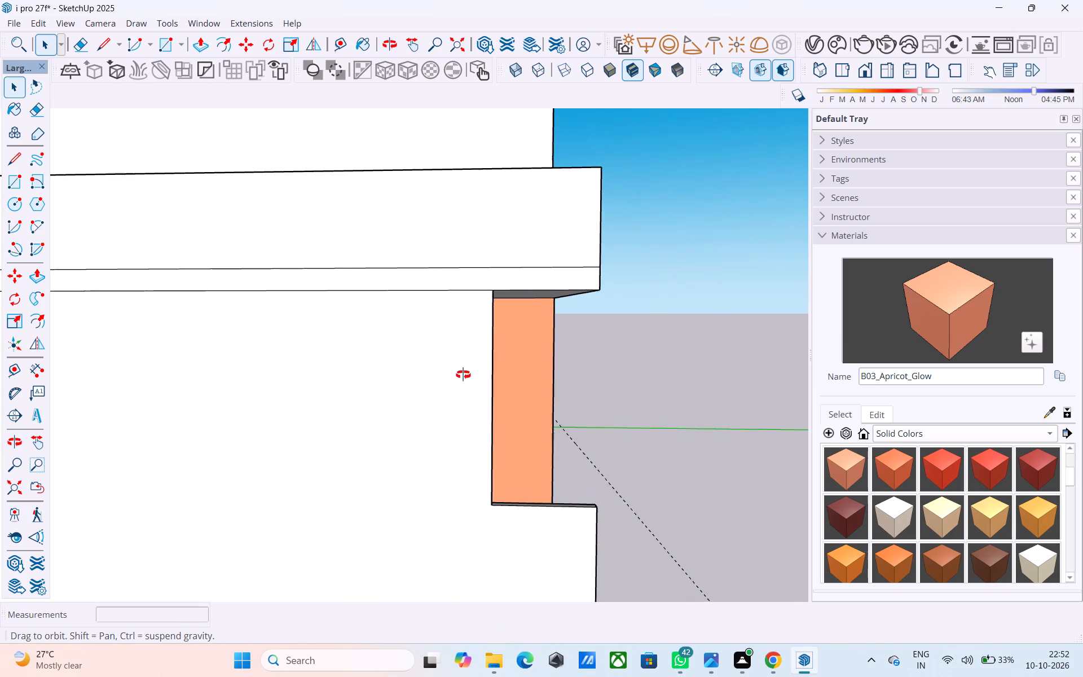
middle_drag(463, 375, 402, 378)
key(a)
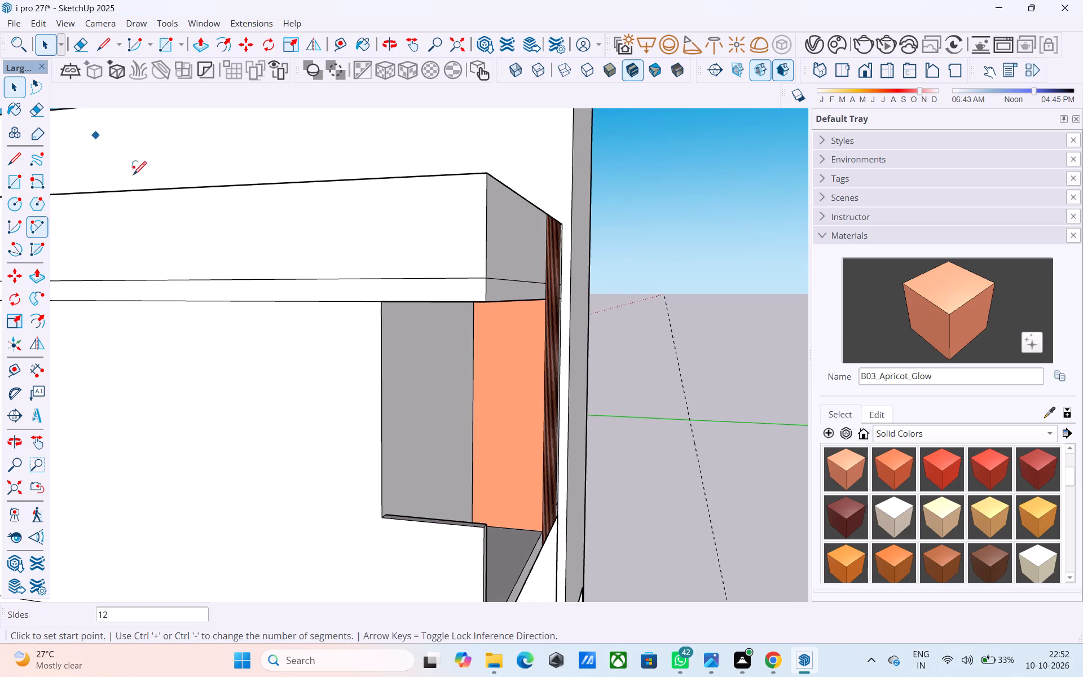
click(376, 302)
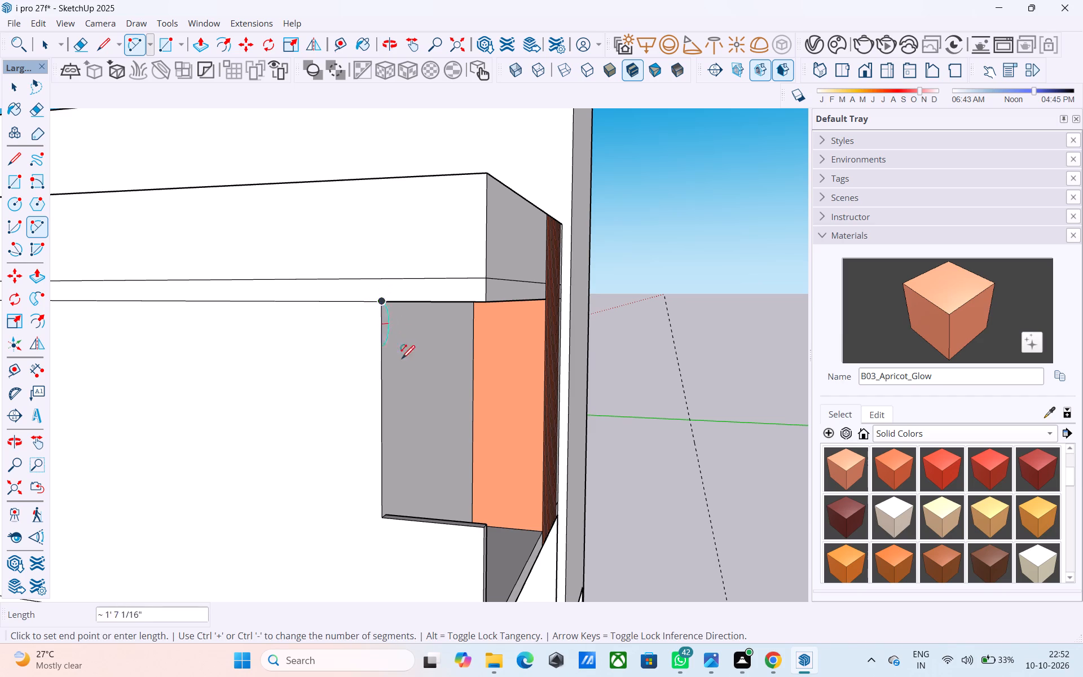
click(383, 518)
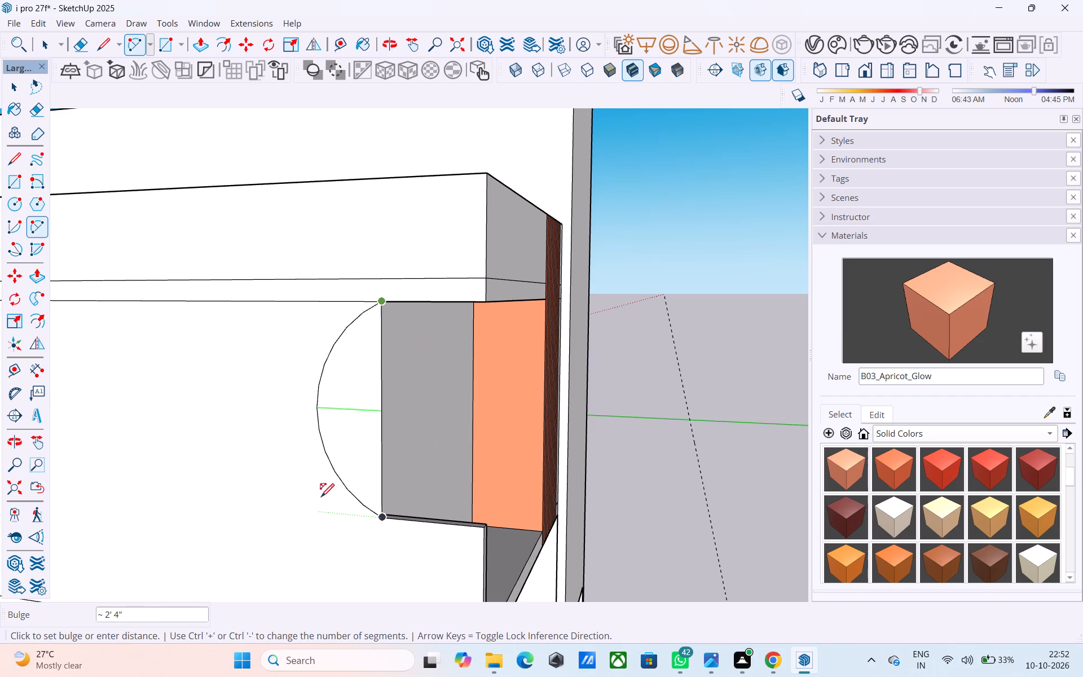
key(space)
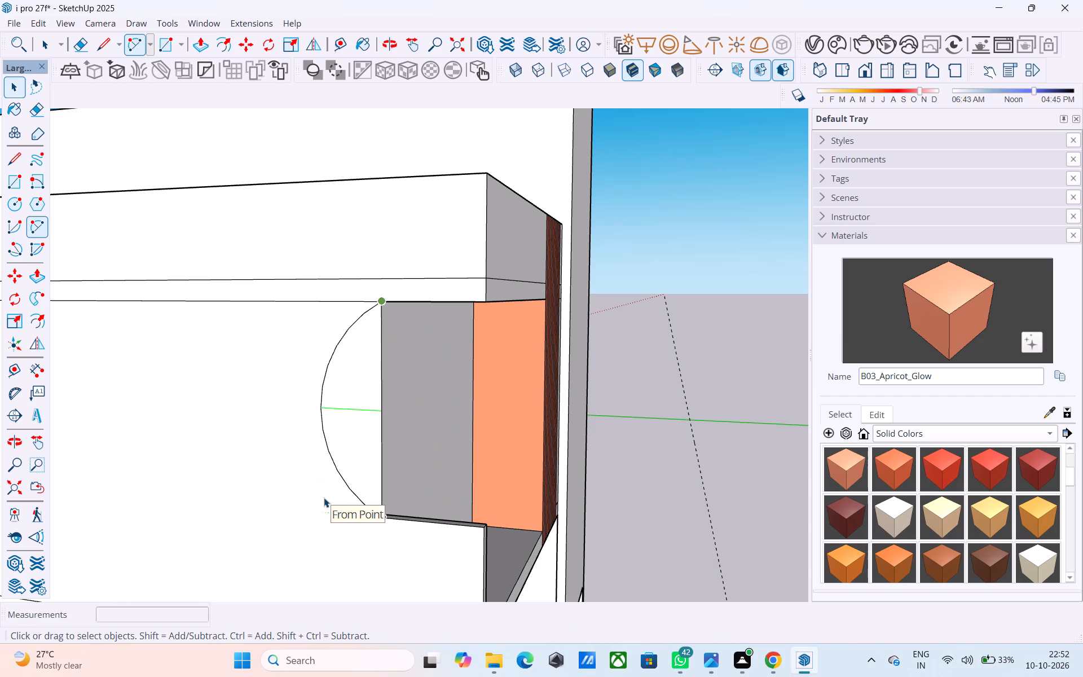
Draw a sloping line about 4' 1" long from the side parapet's outer top front corner up to the house wall's edge.
key(l)
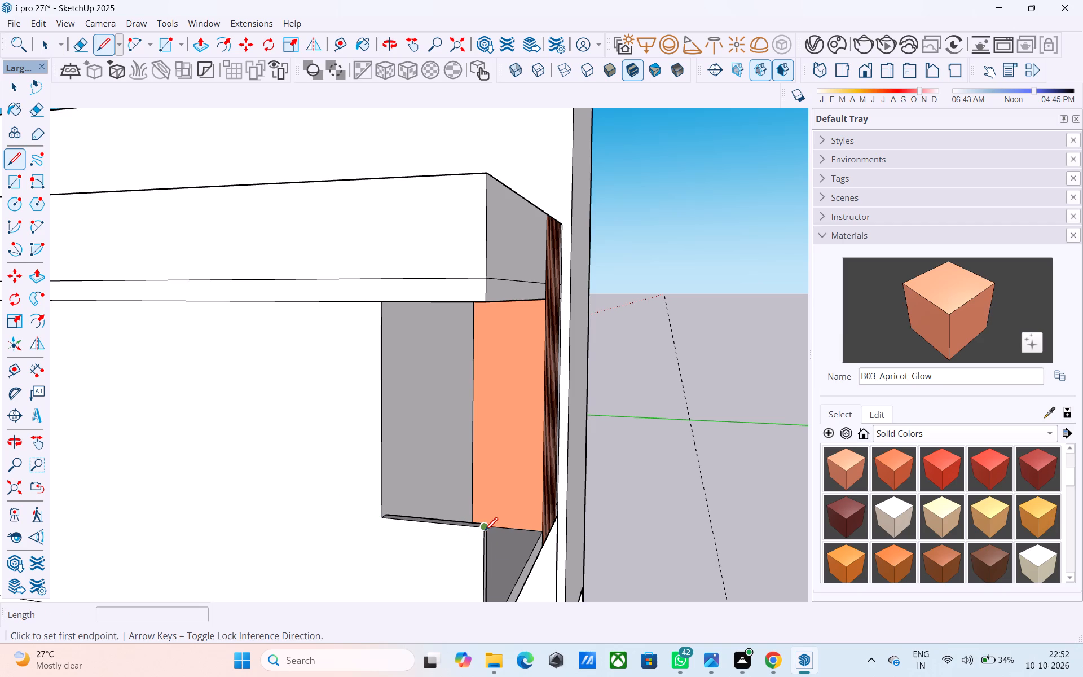
click(485, 532)
click(386, 457)
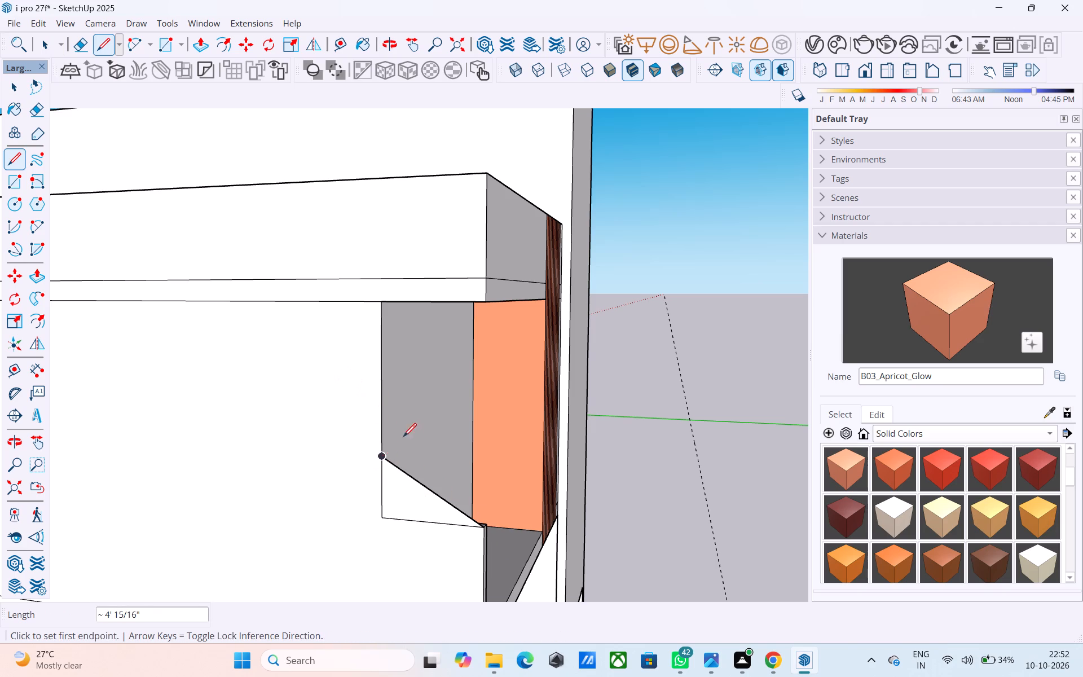
Draw an arc beneath the sloping line between its two endpoints, with a bulge of about 9".
key(a)
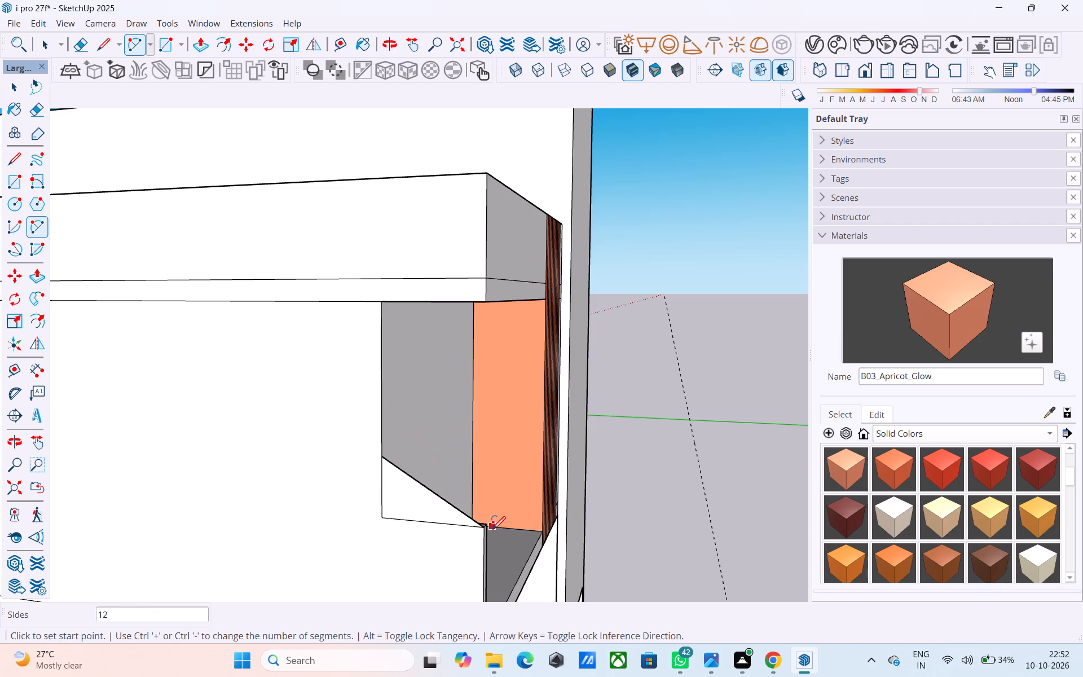
click(487, 533)
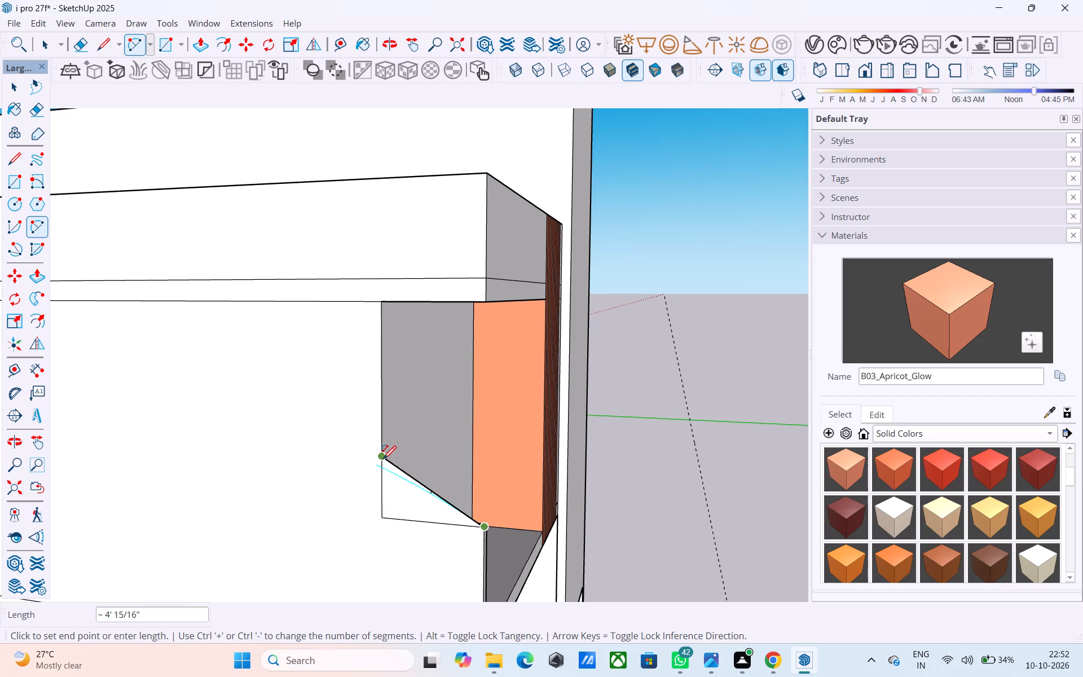
click(383, 460)
click(390, 489)
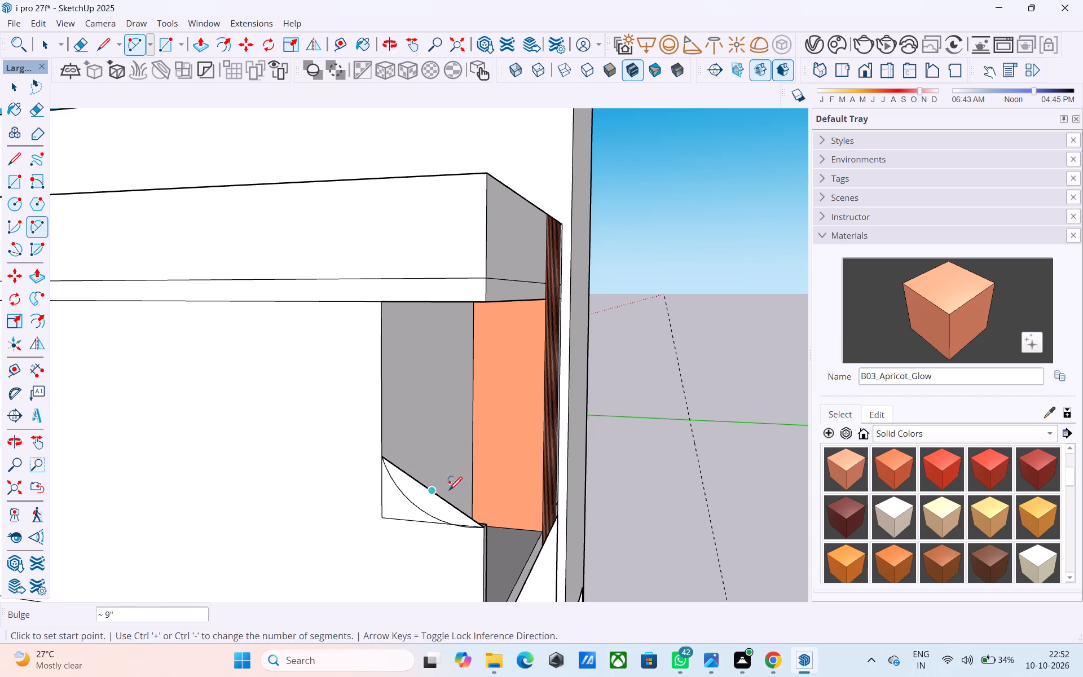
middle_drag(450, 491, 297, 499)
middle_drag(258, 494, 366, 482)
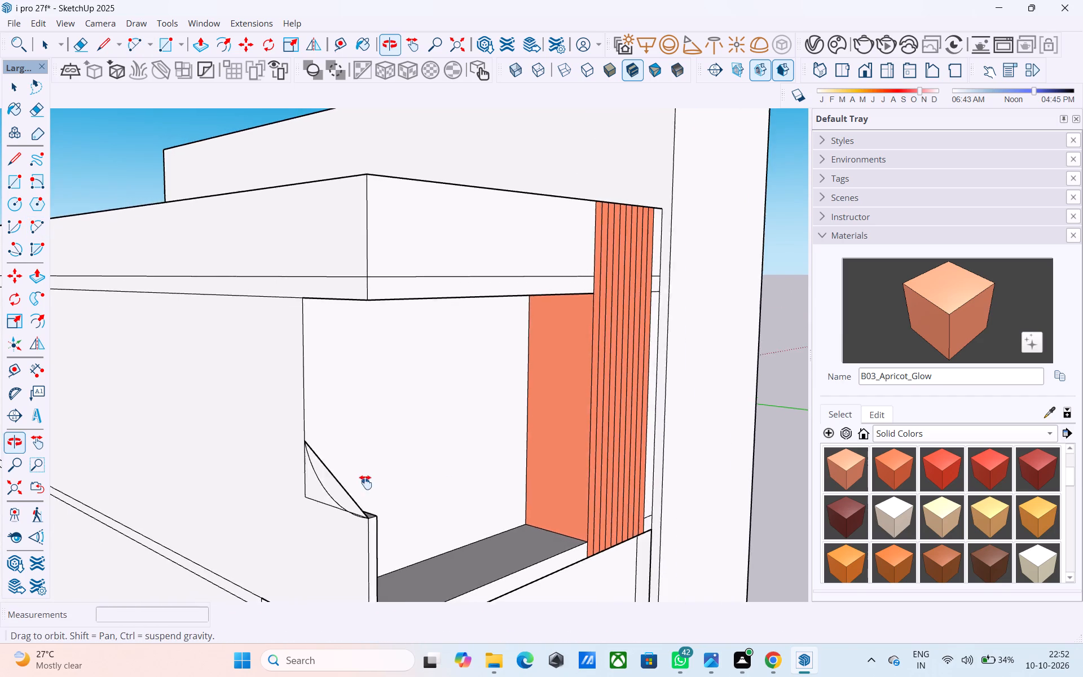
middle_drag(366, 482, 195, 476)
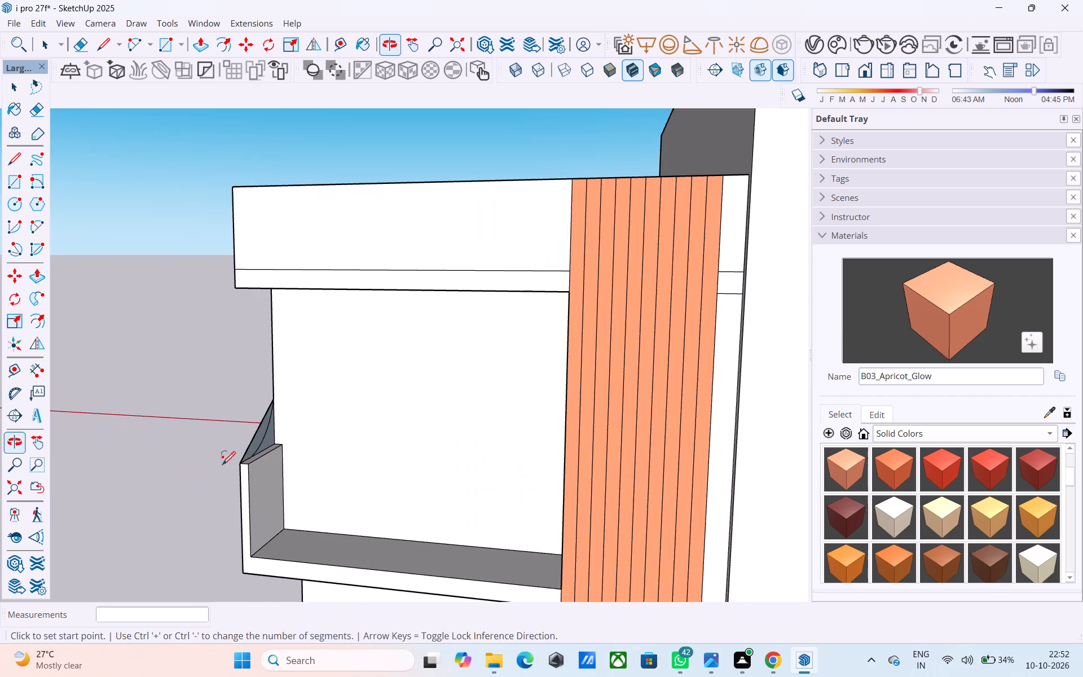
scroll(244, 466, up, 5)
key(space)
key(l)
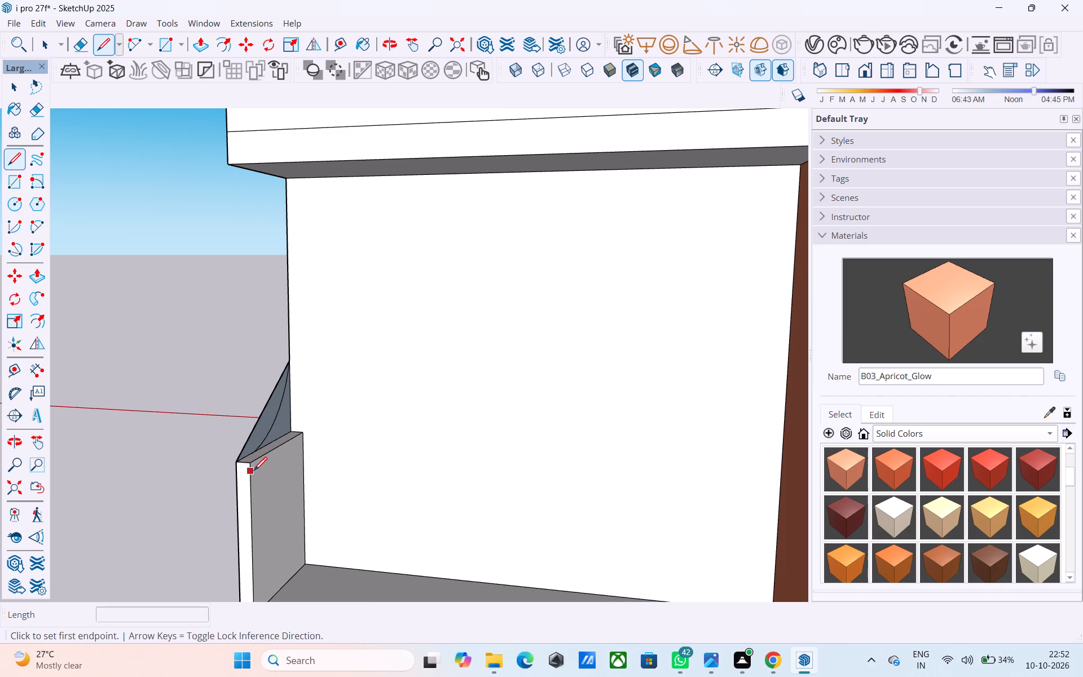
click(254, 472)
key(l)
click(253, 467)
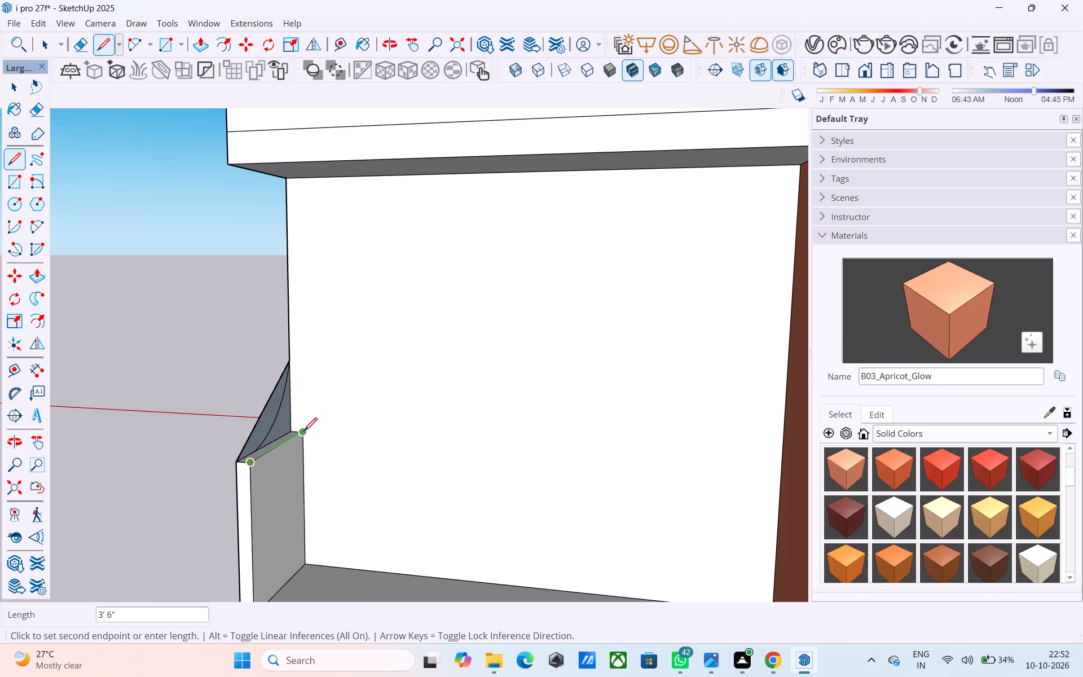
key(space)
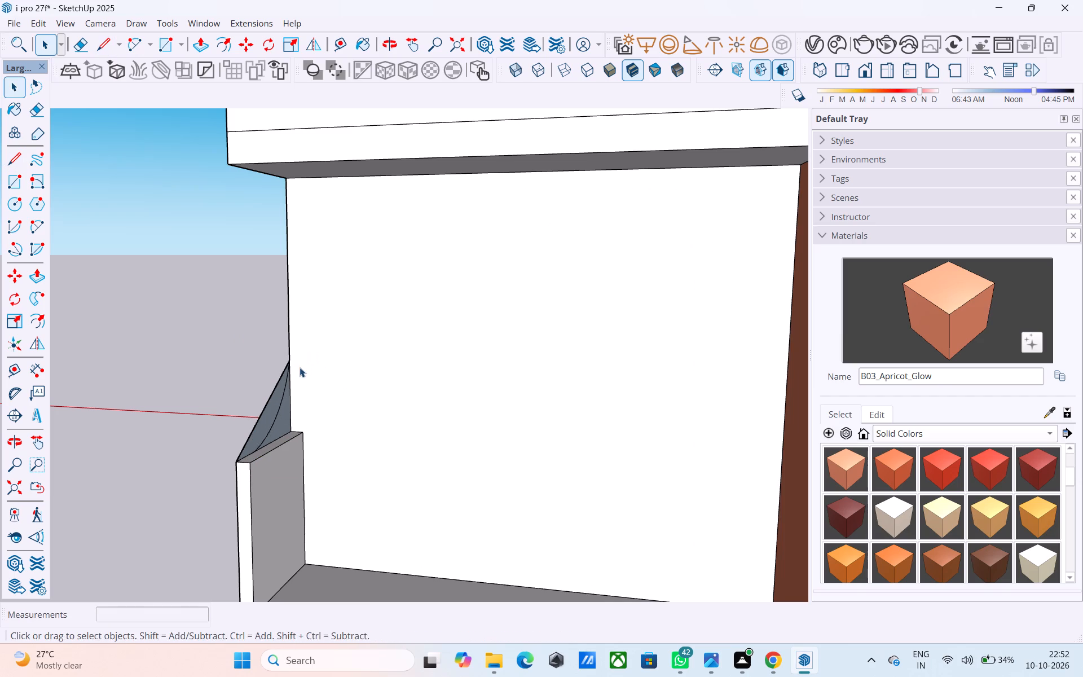
Draw a 4 1/2" line inward from the slope's upper end, a parallel slope to the parapet's inner corner, and a closing vertical line.
text(L)
middle_drag(297, 367, 356, 383)
scroll(356, 383, up, 3)
click(306, 372)
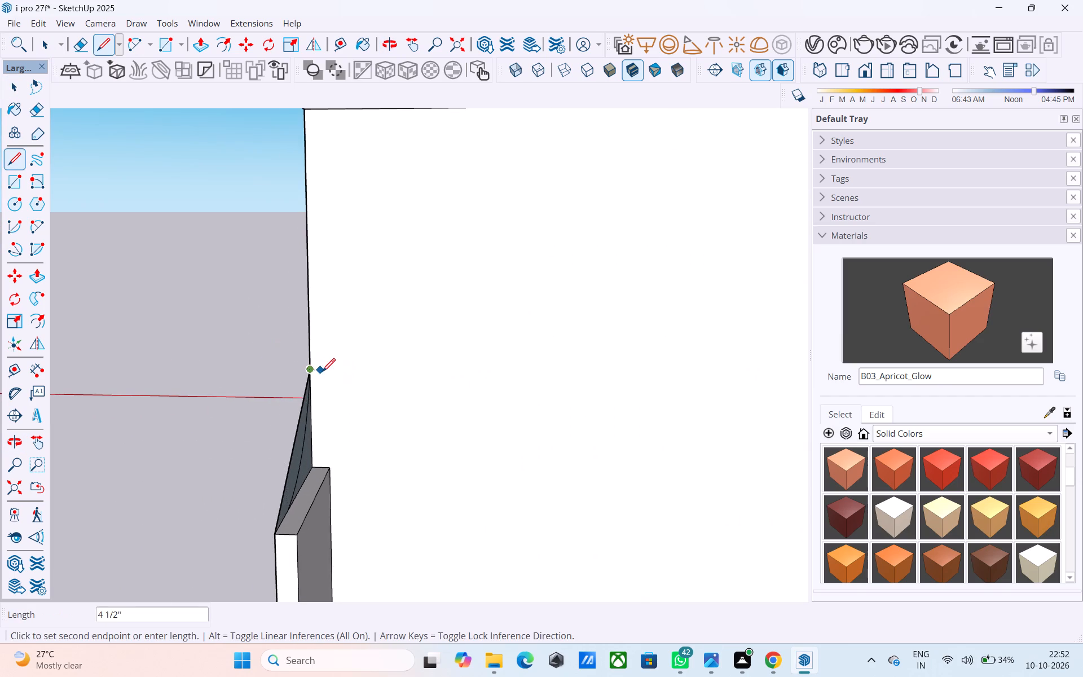
click(326, 373)
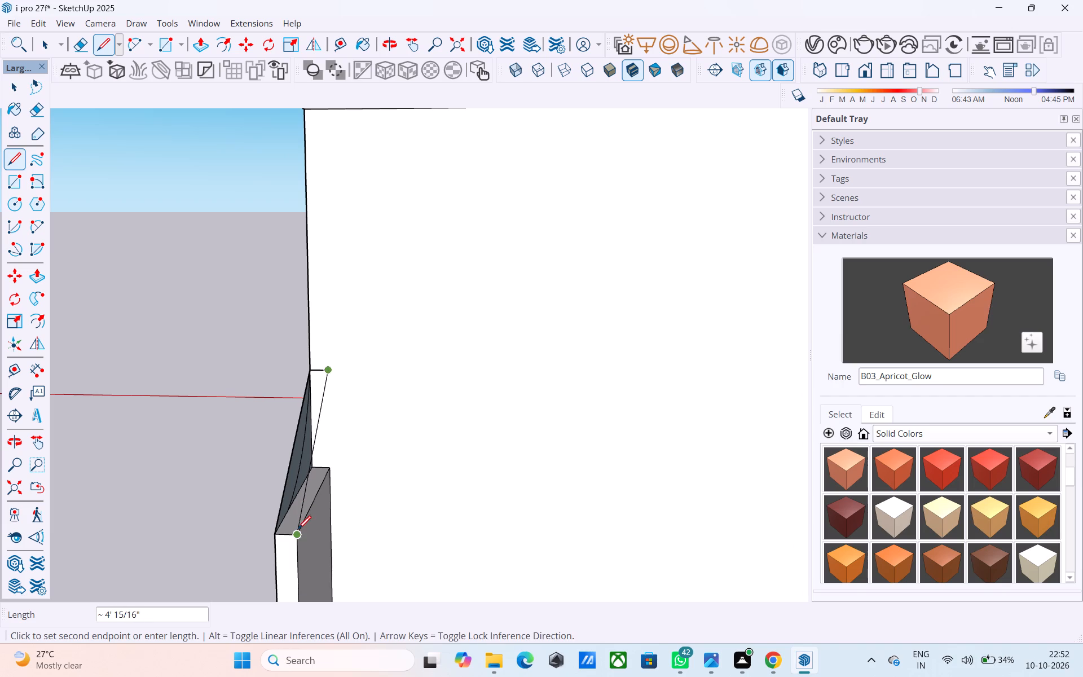
click(298, 530)
middle_drag(313, 487, 201, 439)
scroll(313, 487, up, 1)
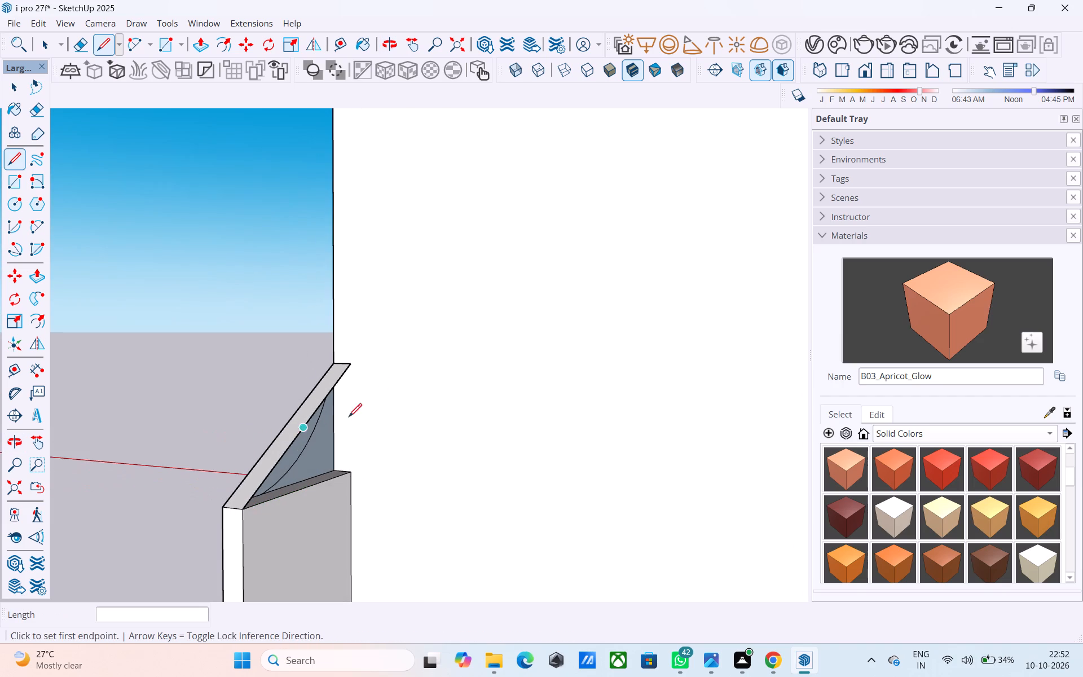
click(353, 369)
click(354, 473)
Push the segment between the sloping line and the arc 4 1/2" through the thickness to carve a curved parapet top.
middle_drag(350, 472, 756, 452)
key(space)
click(420, 459)
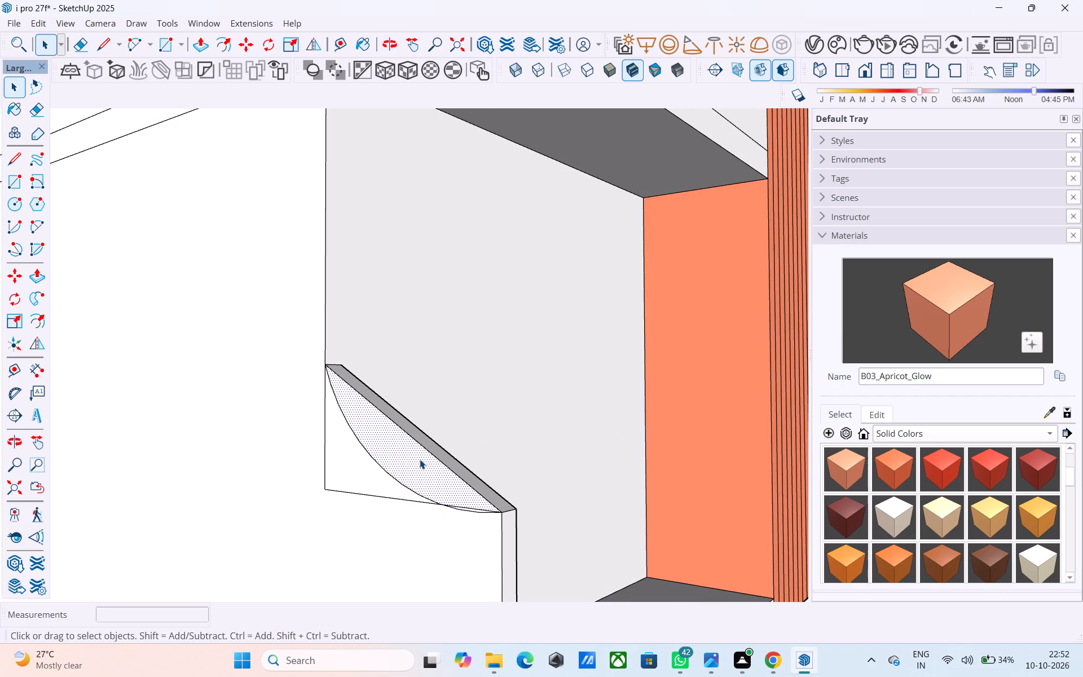
key(p)
click(420, 459)
drag(460, 424, 477, 416)
middle_drag(516, 413, 463, 427)
scroll(450, 430, down, 2)
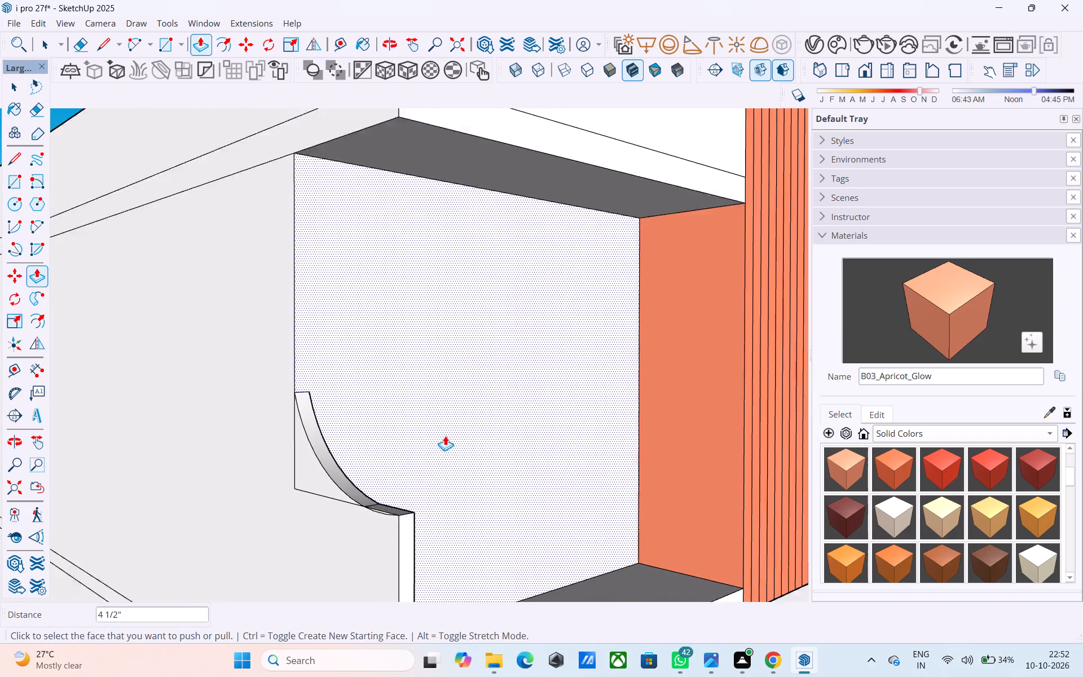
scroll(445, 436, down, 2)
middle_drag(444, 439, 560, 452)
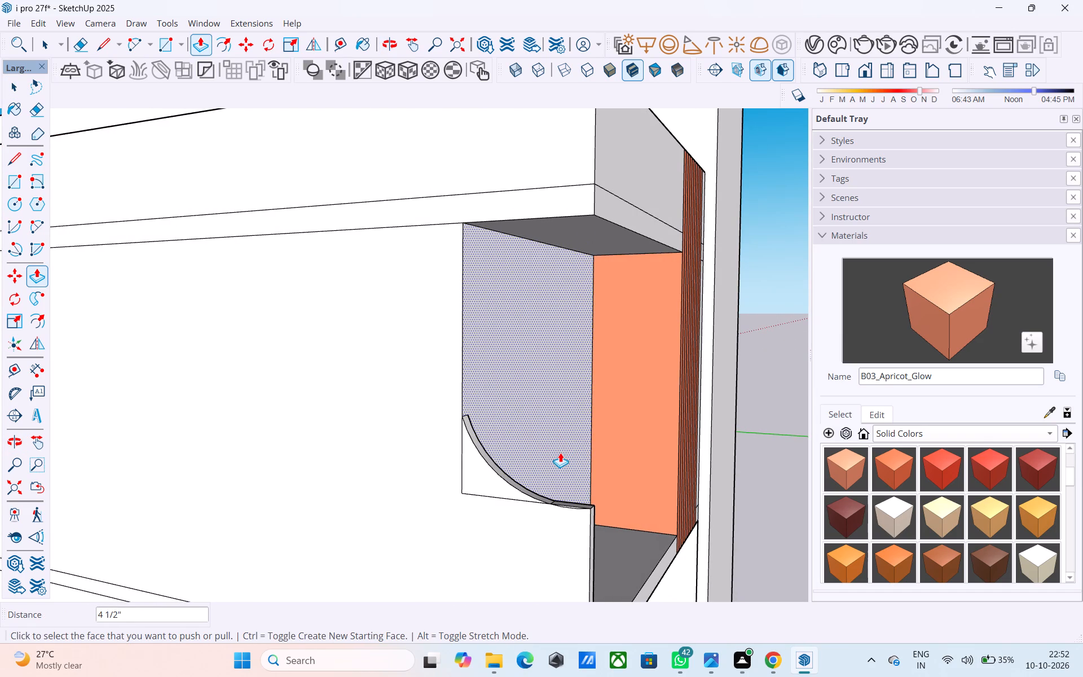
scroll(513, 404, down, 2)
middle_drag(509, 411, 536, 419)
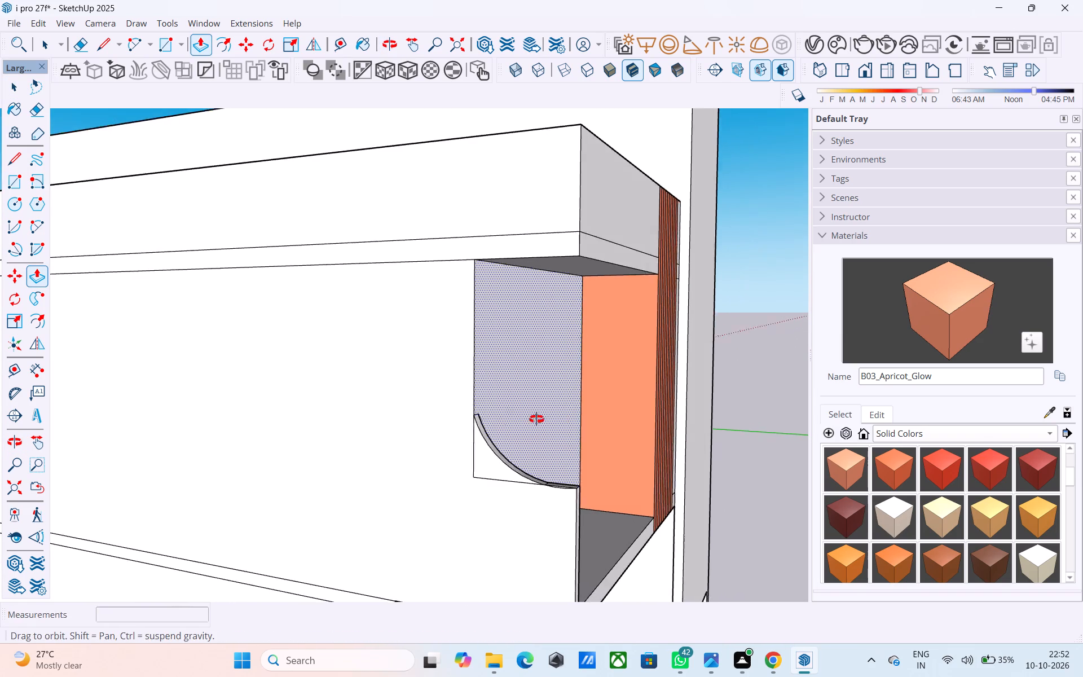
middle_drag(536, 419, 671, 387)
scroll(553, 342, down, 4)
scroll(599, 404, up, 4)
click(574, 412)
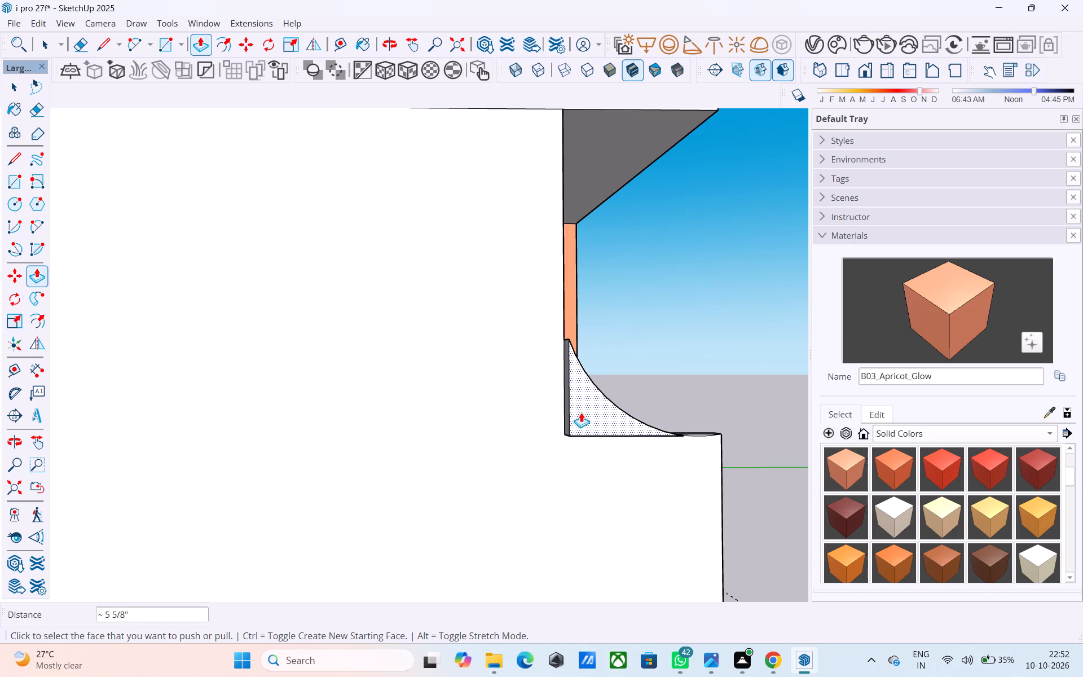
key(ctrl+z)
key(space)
Draw a 16' vertical line up the side wall from the ground floor wall's upper front corner to the roof parapet's top edge.
scroll(505, 430, down, 8)
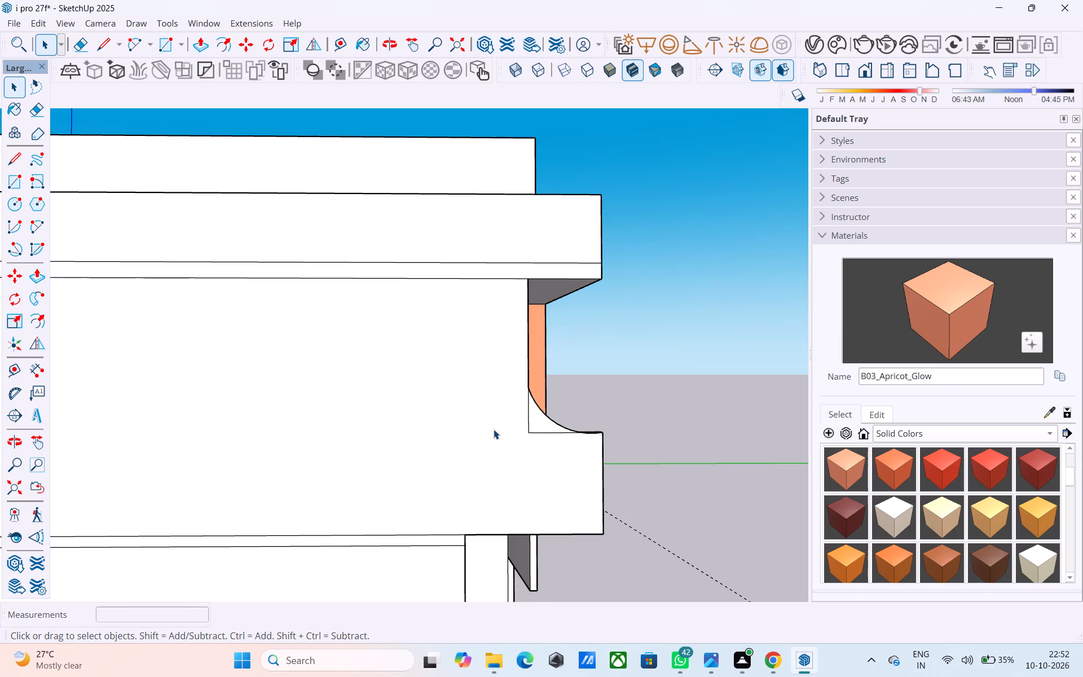
middle_drag(494, 429, 502, 439)
scroll(491, 301, down, 5)
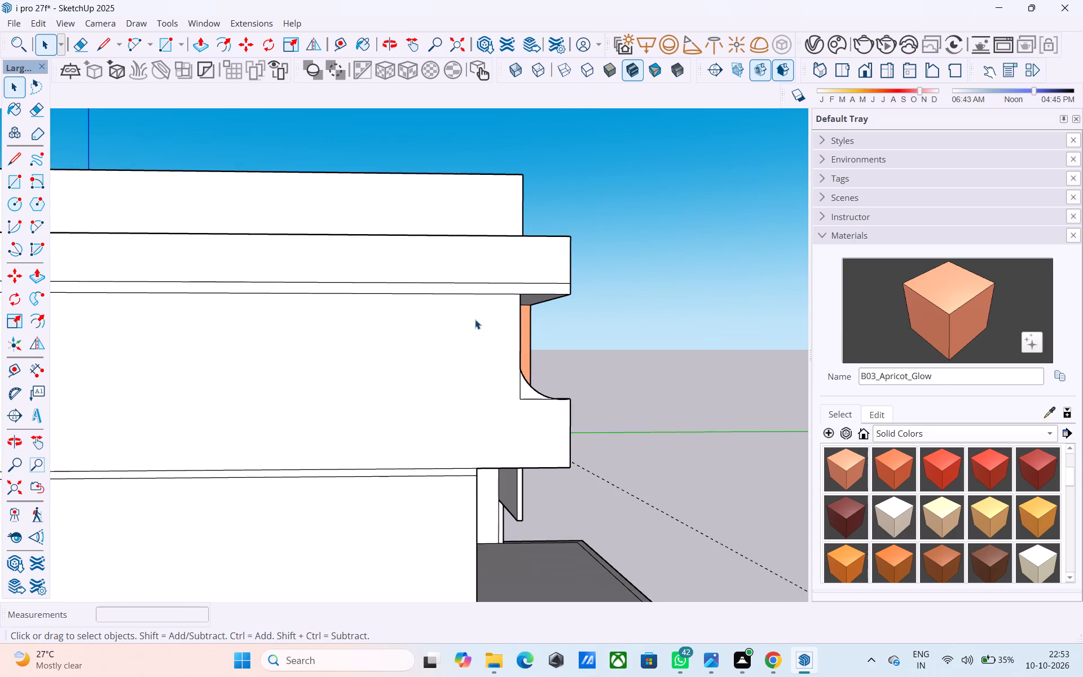
scroll(475, 319, down, 1)
middle_drag(466, 333, 397, 436)
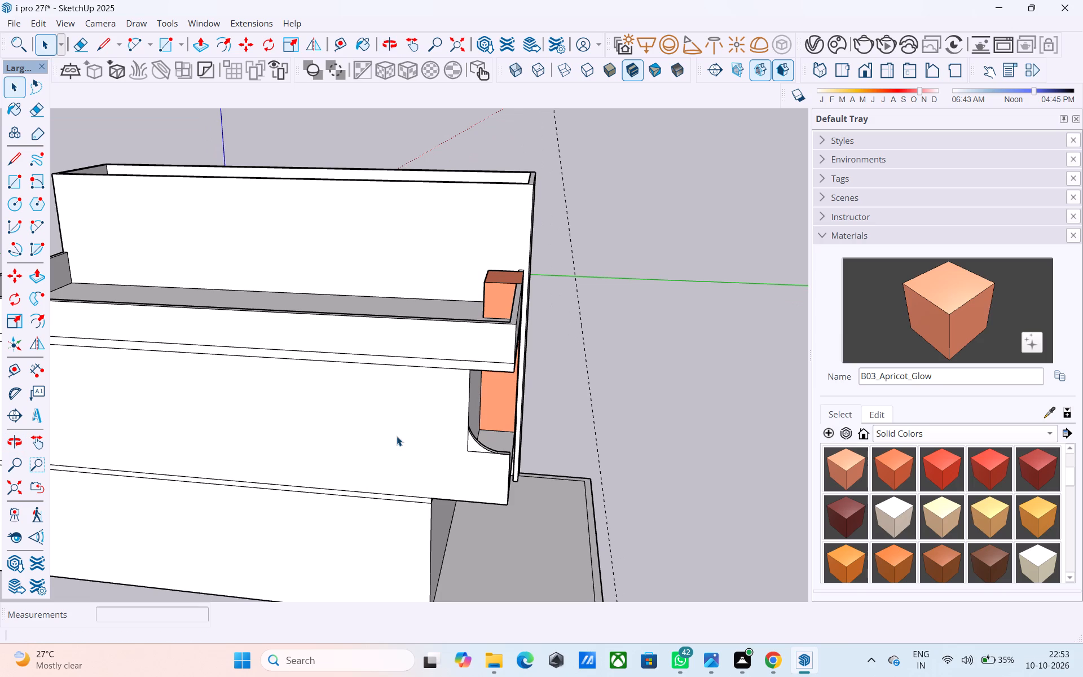
middle_drag(420, 387, 399, 467)
scroll(439, 428, up, 2)
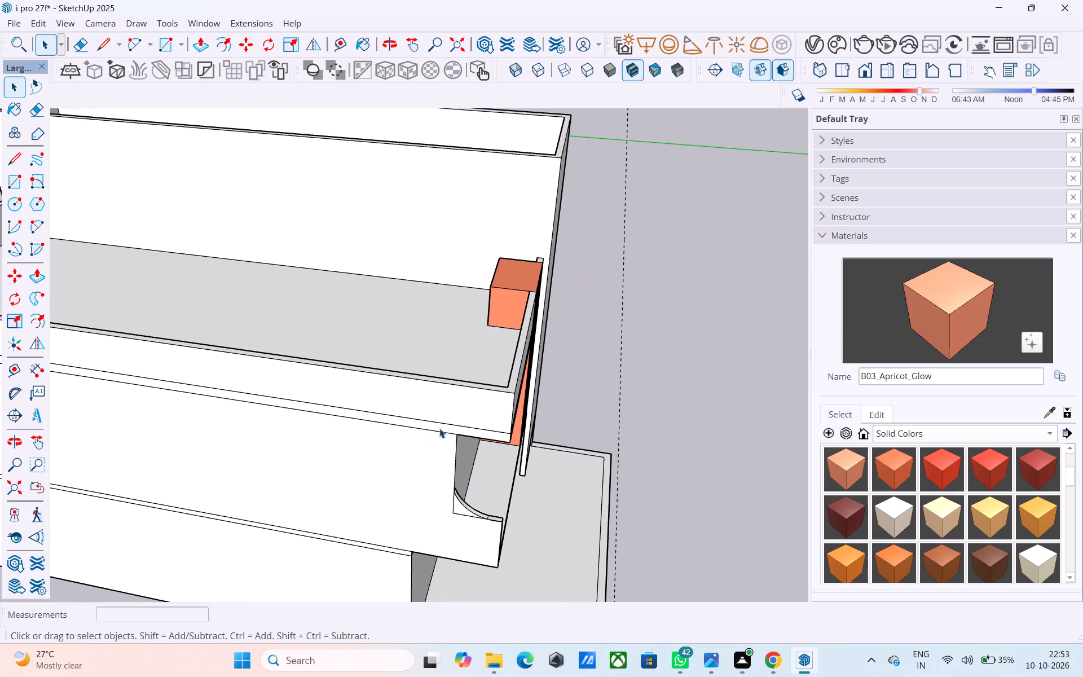
key(l)
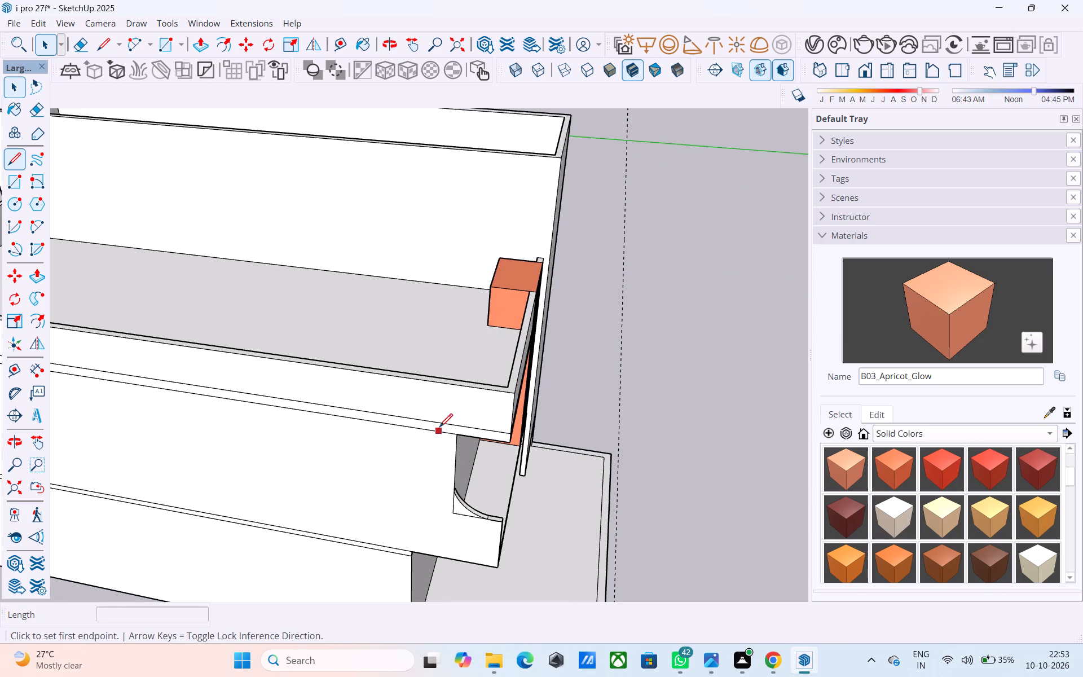
middle_drag(437, 431, 474, 349)
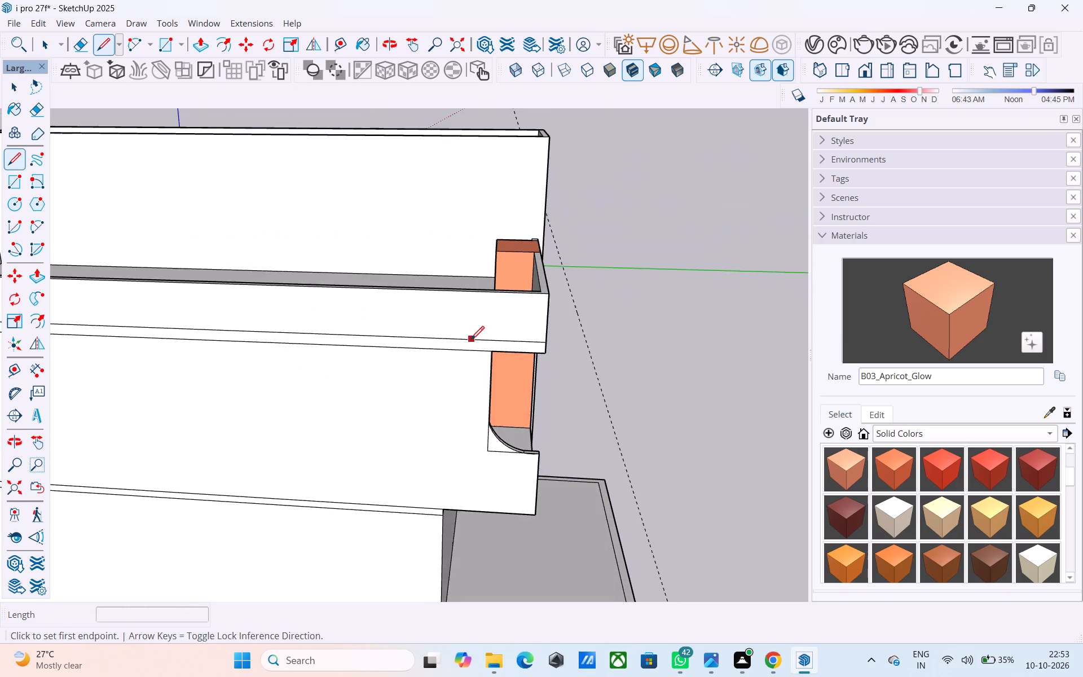
middle_drag(471, 341, 481, 287)
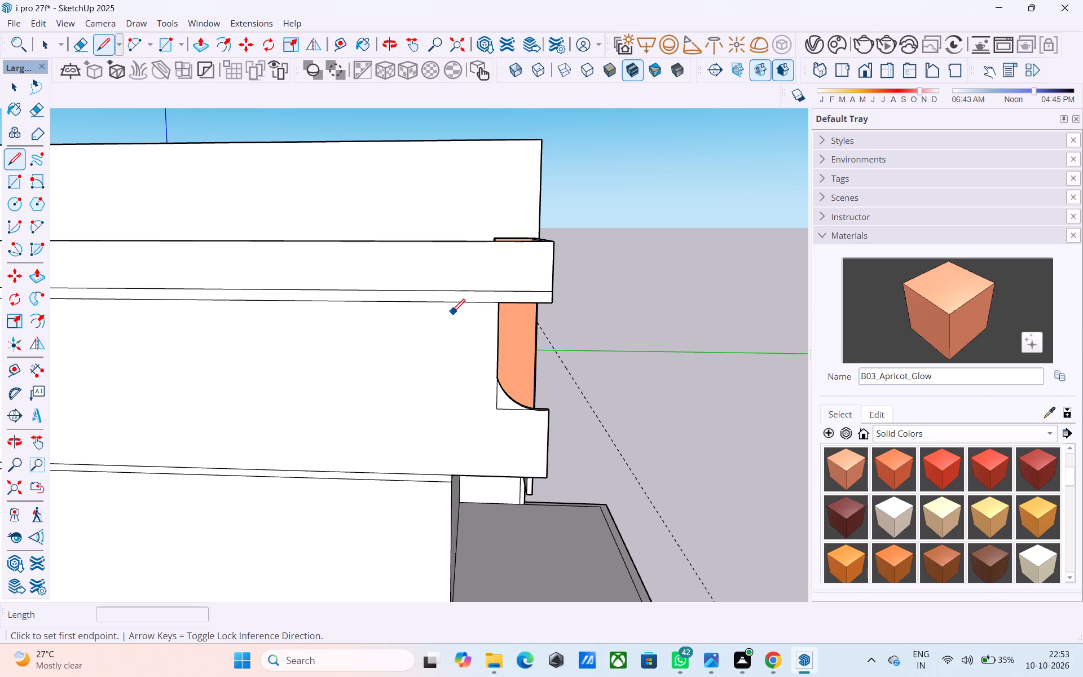
middle_drag(463, 425, 438, 360)
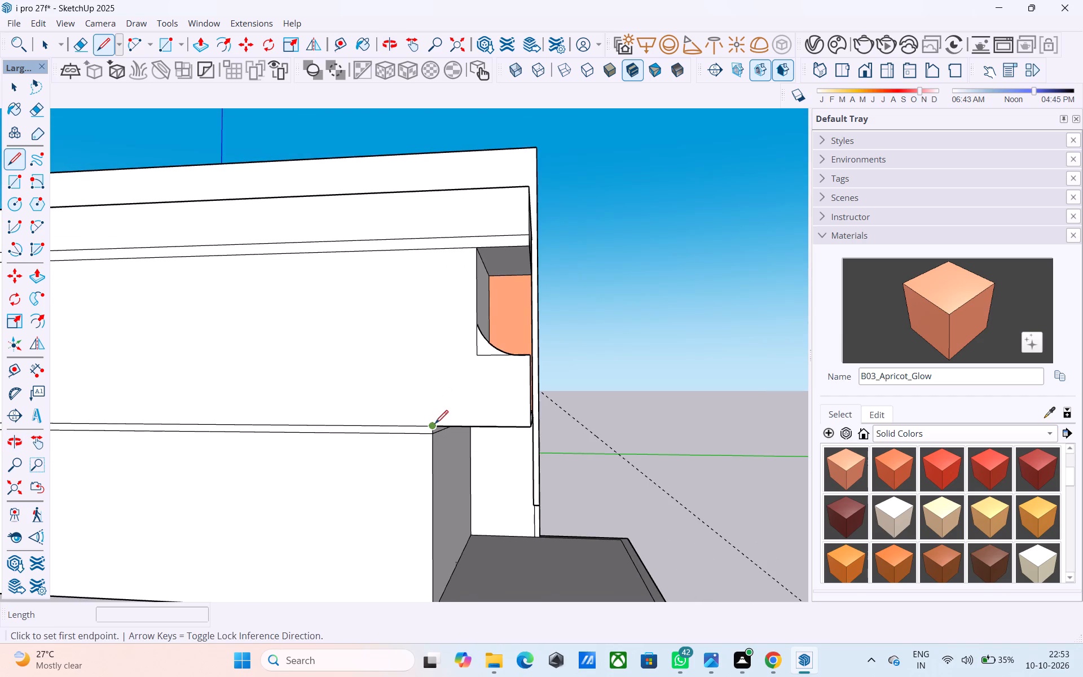
click(434, 425)
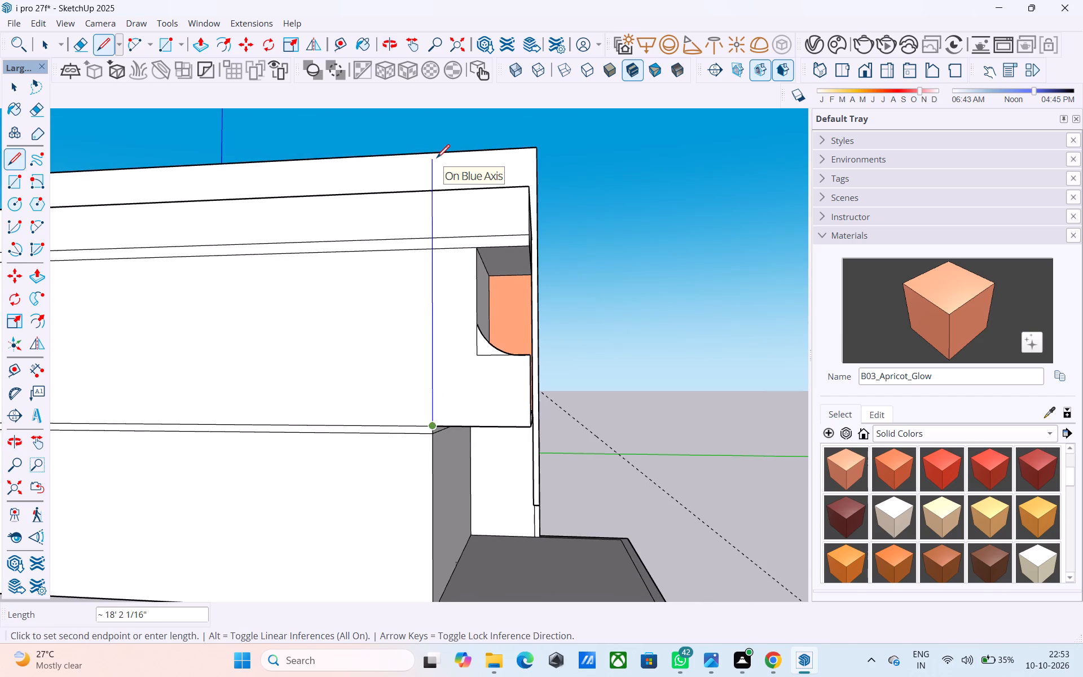
middle_drag(437, 159, 399, 356)
scroll(394, 359, up, 4)
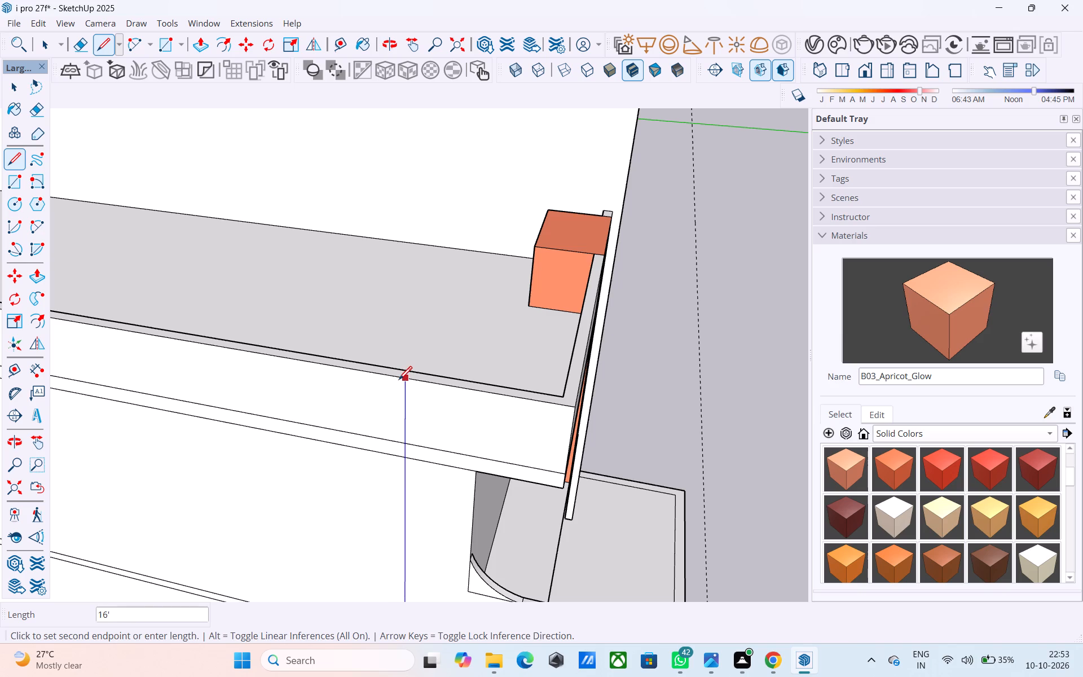
click(400, 381)
middle_drag(419, 405, 396, 335)
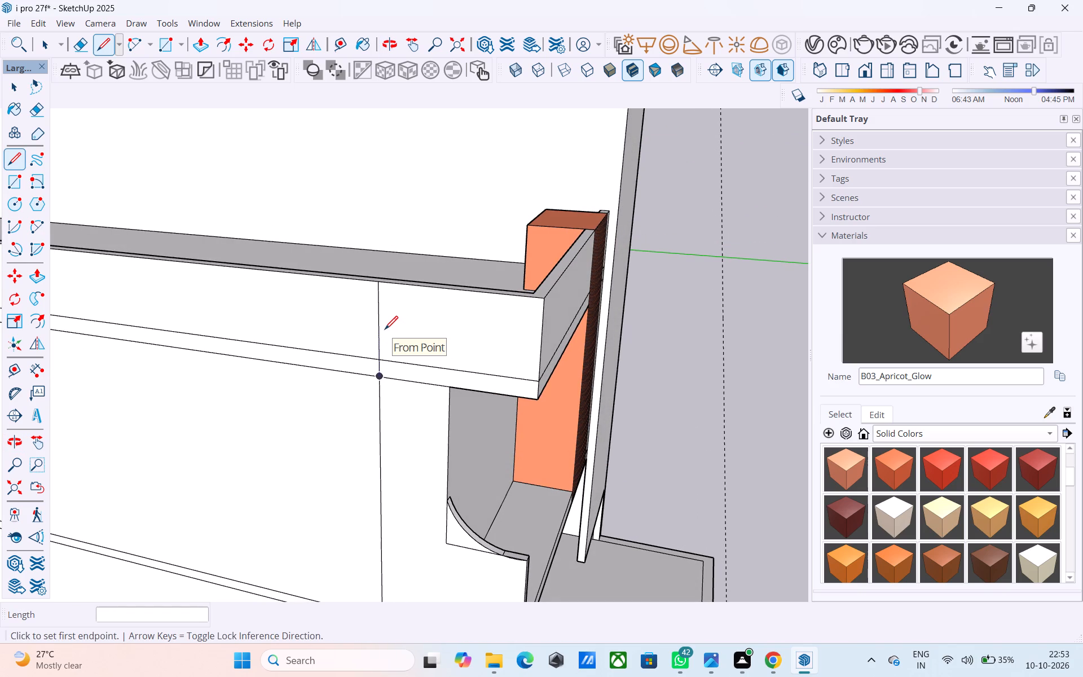
middle_drag(425, 358, 500, 314)
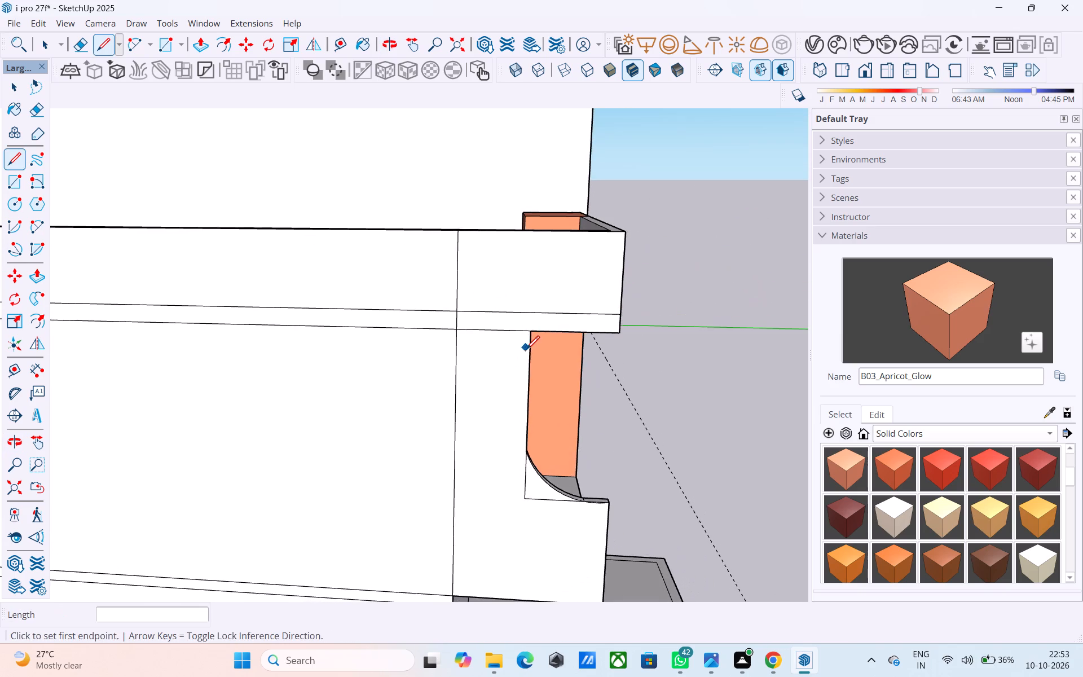
shift+middle_drag(521, 358, 472, 321)
key(space)
Draw an arc tangent to the recess's vertical edge up to the slab underside, about 1' 5" long with a bulge of about 1 3/16".
key(a)
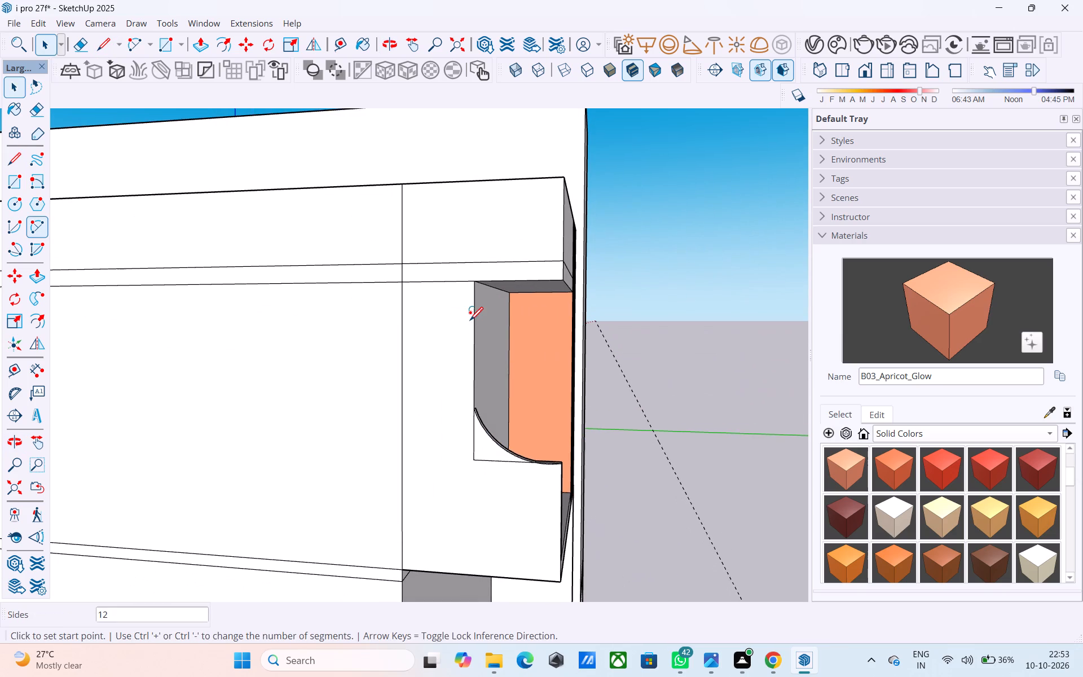
scroll(470, 322, up, 4)
click(476, 312)
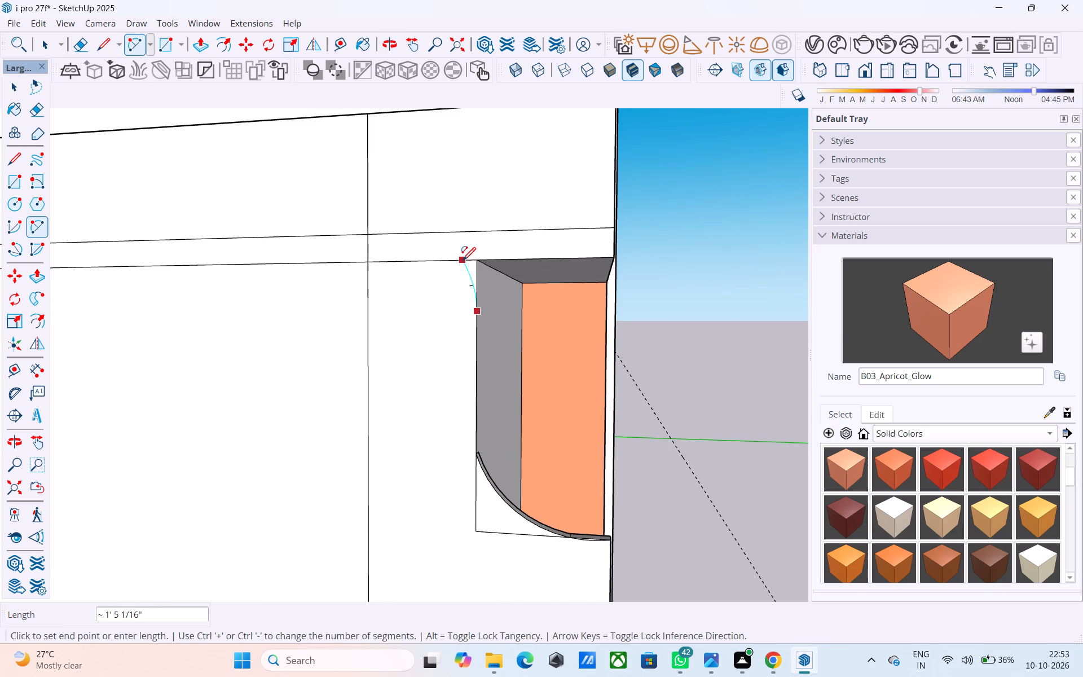
click(463, 260)
scroll(463, 273, up, 7)
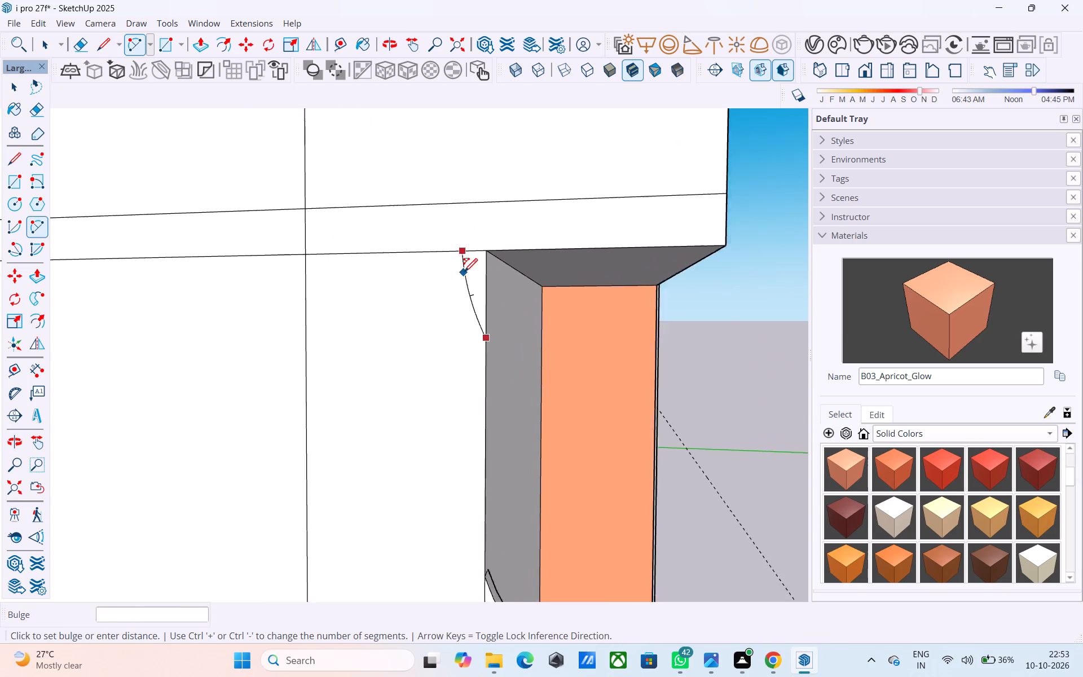
scroll(464, 273, up, 1)
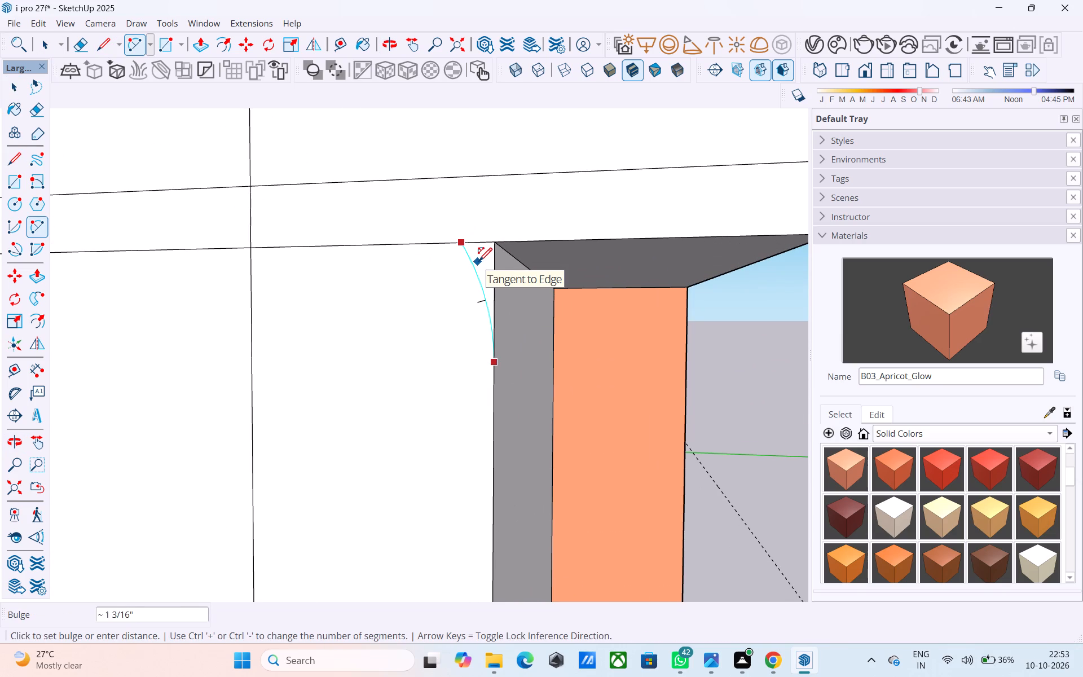
middle_click(479, 262)
scroll(480, 262, down, 8)
scroll(481, 261, up, 3)
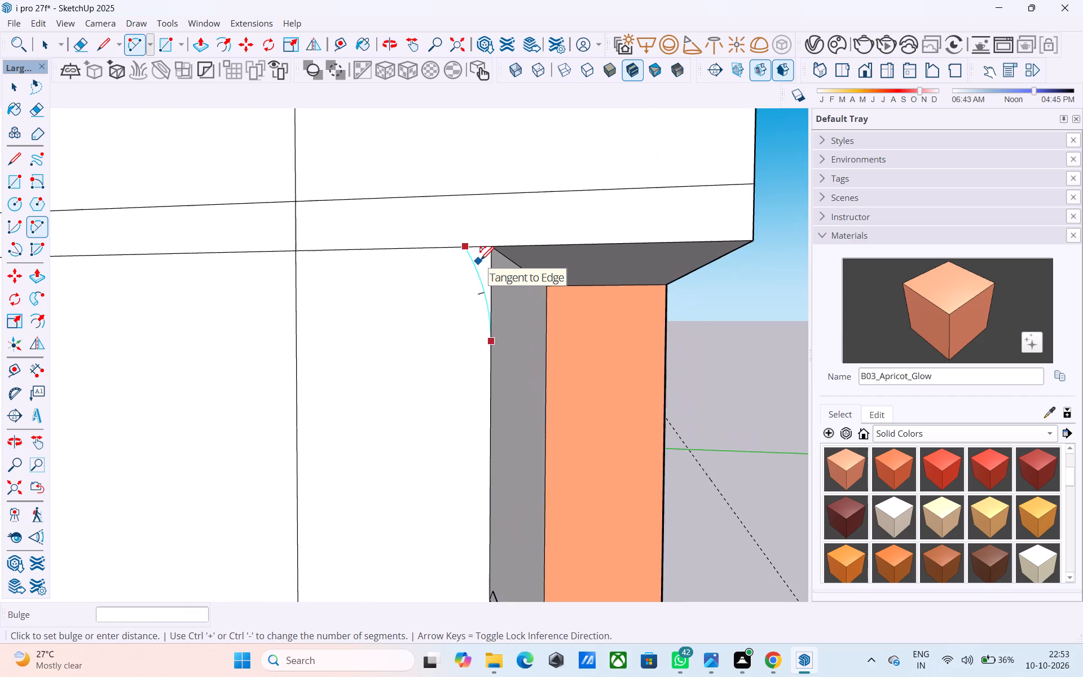
scroll(481, 261, up, 4)
click(481, 261)
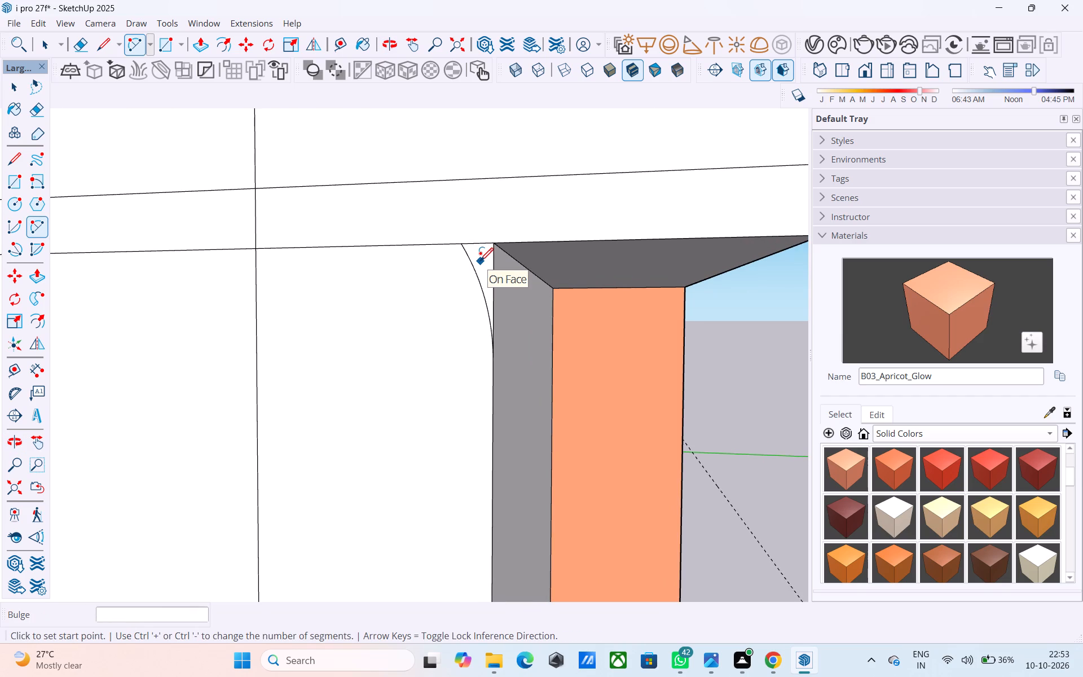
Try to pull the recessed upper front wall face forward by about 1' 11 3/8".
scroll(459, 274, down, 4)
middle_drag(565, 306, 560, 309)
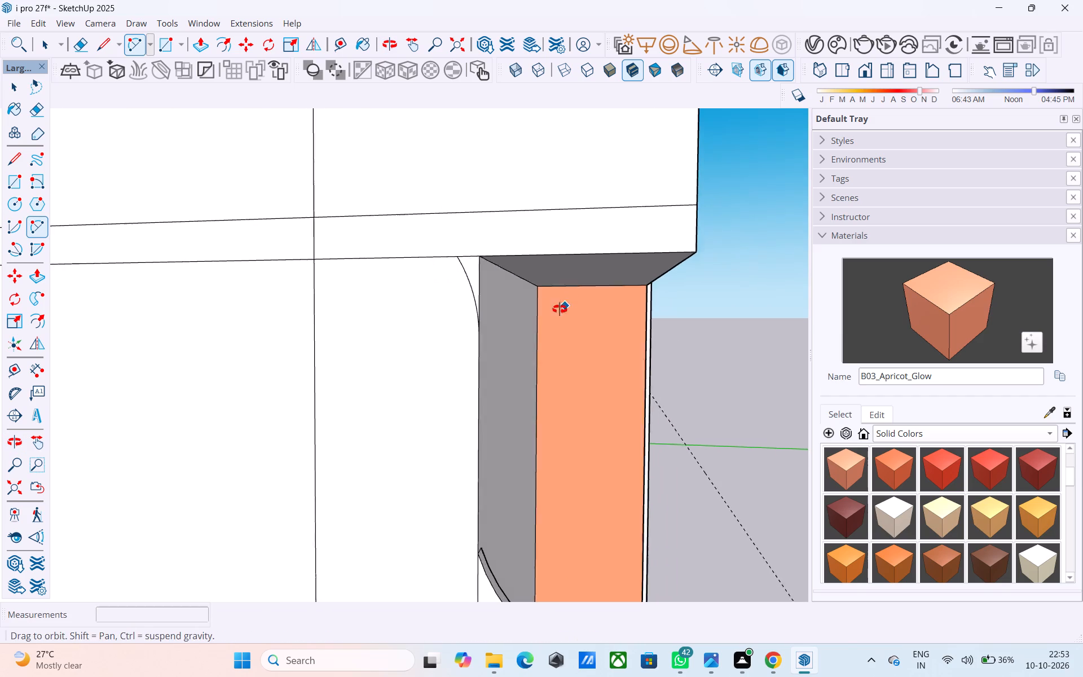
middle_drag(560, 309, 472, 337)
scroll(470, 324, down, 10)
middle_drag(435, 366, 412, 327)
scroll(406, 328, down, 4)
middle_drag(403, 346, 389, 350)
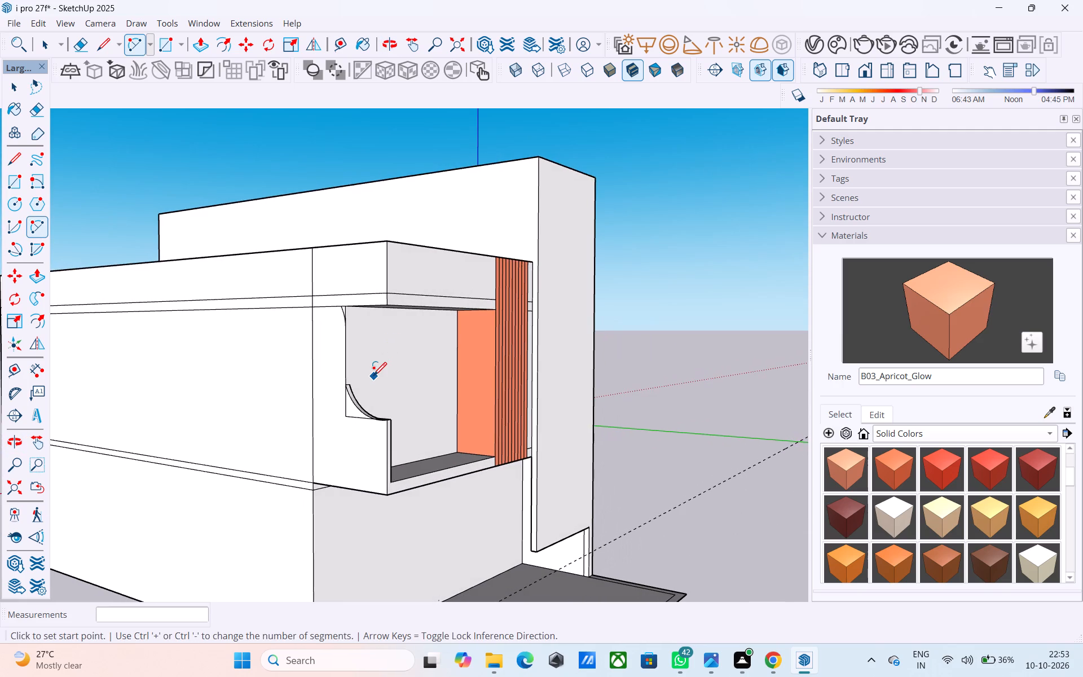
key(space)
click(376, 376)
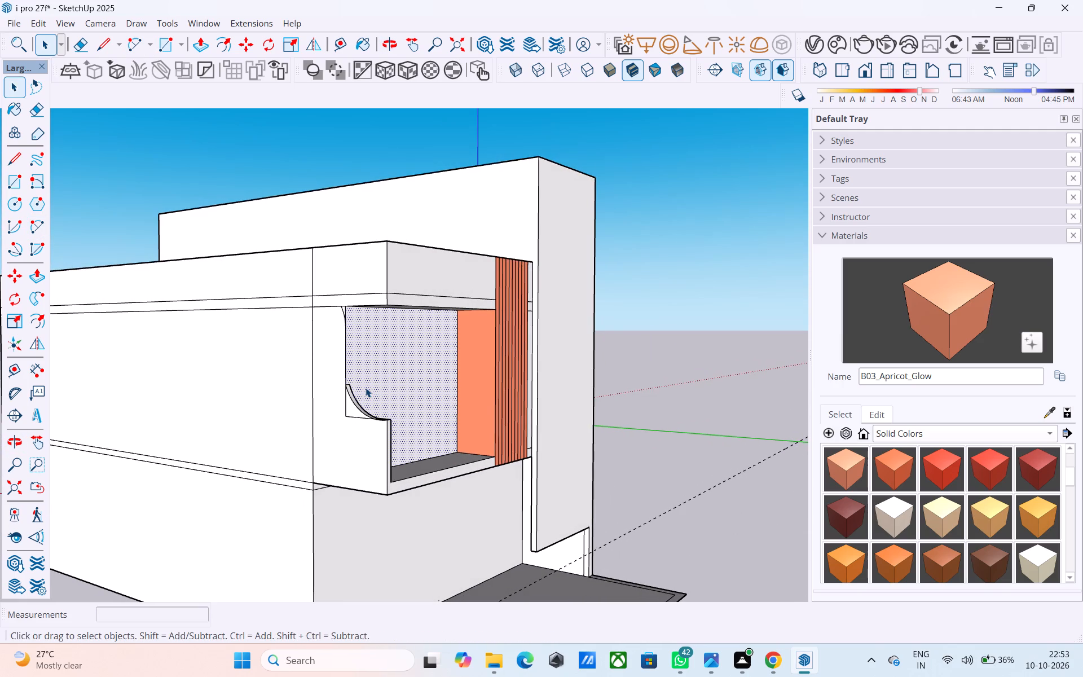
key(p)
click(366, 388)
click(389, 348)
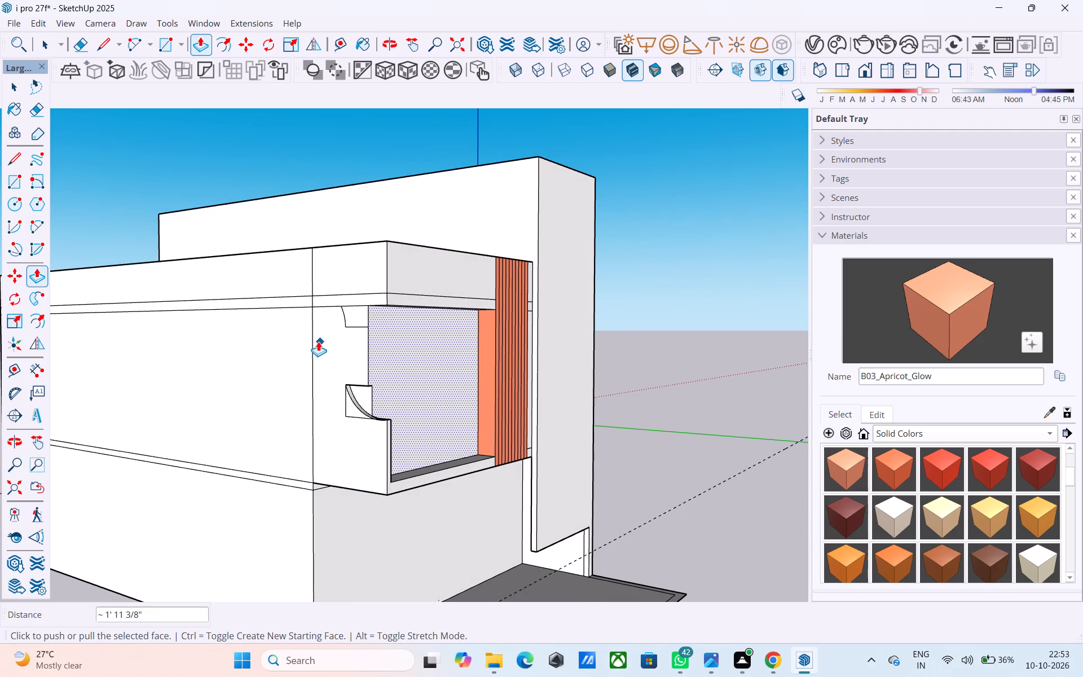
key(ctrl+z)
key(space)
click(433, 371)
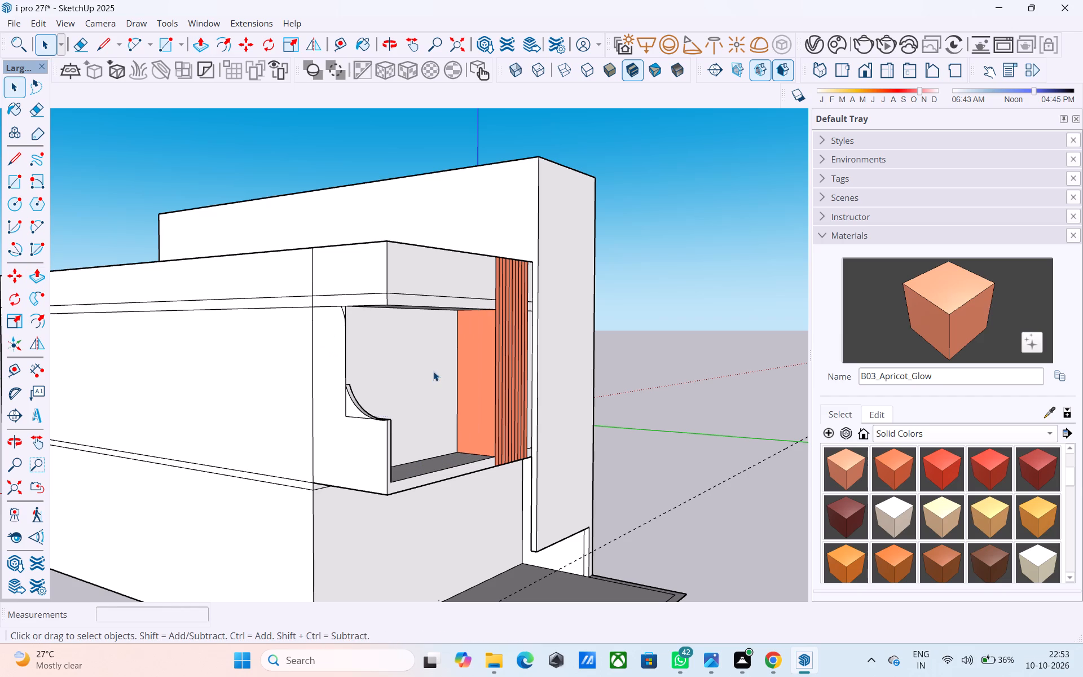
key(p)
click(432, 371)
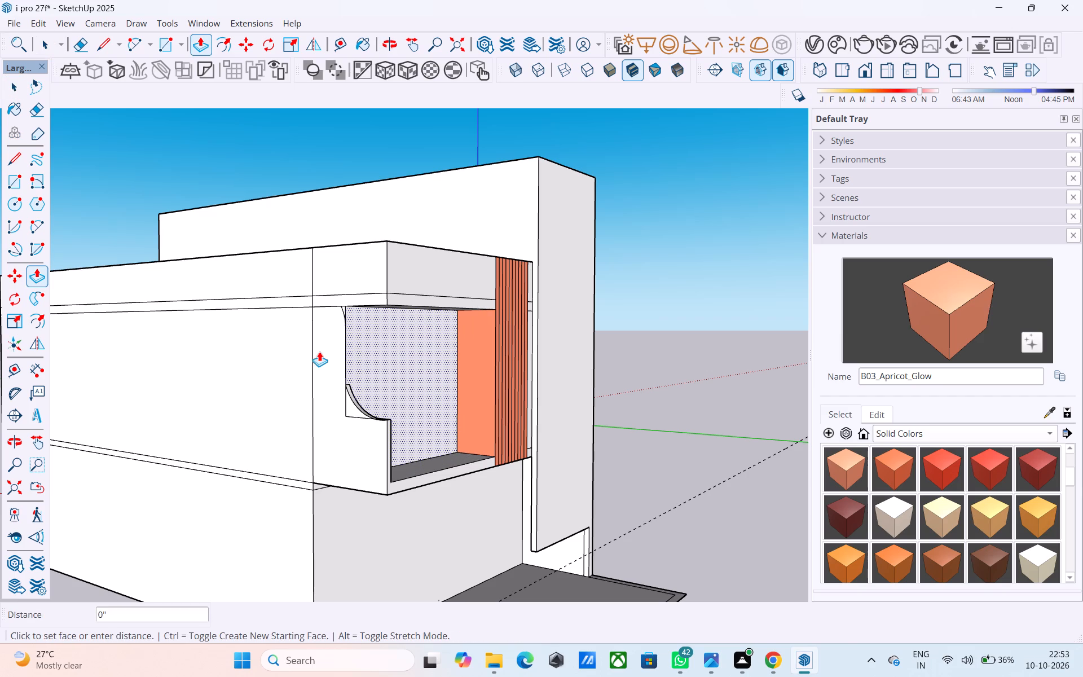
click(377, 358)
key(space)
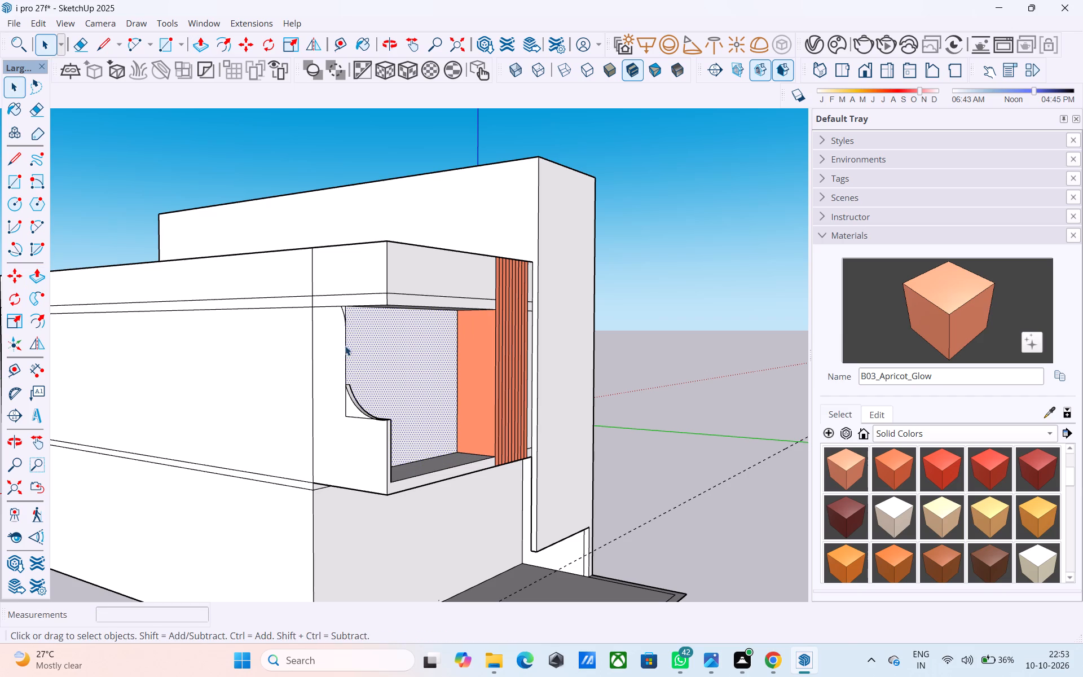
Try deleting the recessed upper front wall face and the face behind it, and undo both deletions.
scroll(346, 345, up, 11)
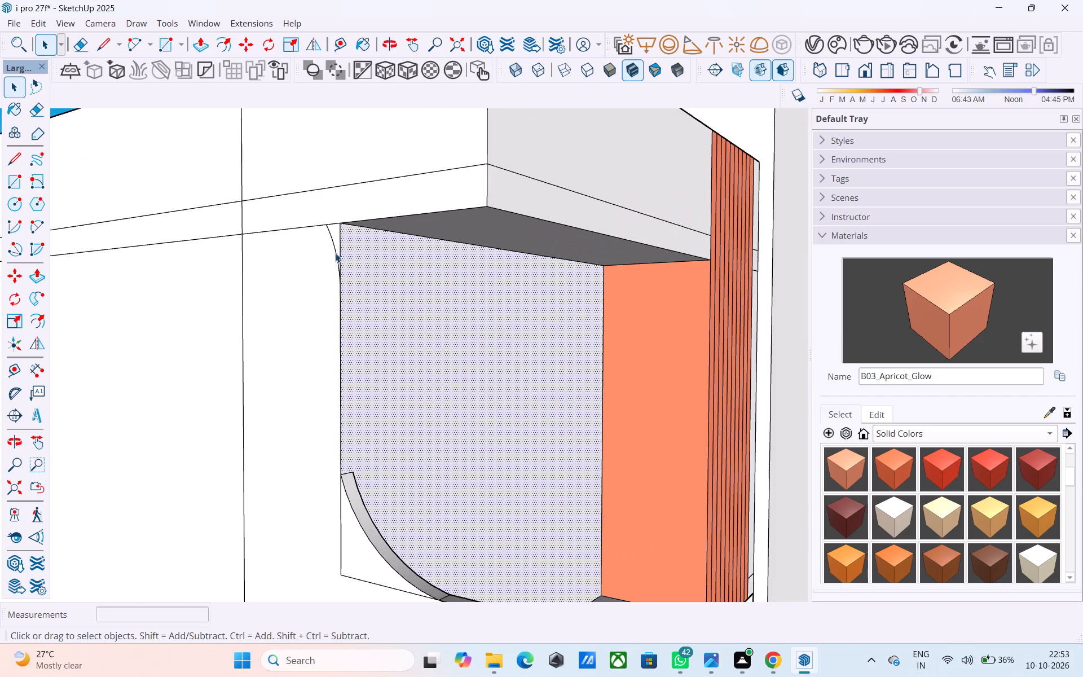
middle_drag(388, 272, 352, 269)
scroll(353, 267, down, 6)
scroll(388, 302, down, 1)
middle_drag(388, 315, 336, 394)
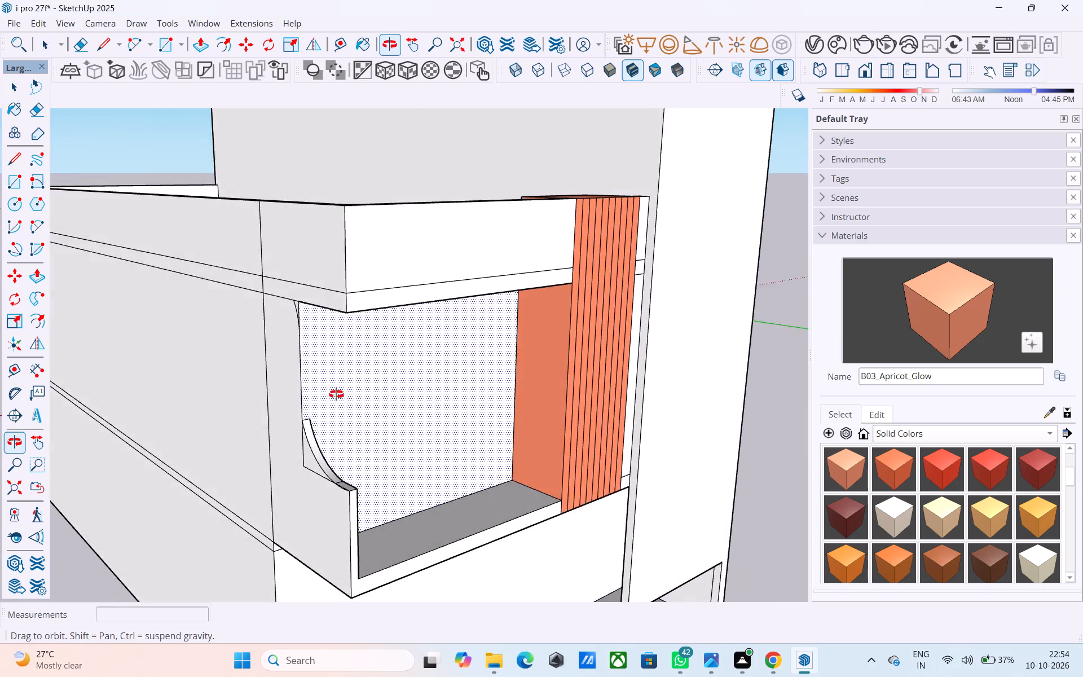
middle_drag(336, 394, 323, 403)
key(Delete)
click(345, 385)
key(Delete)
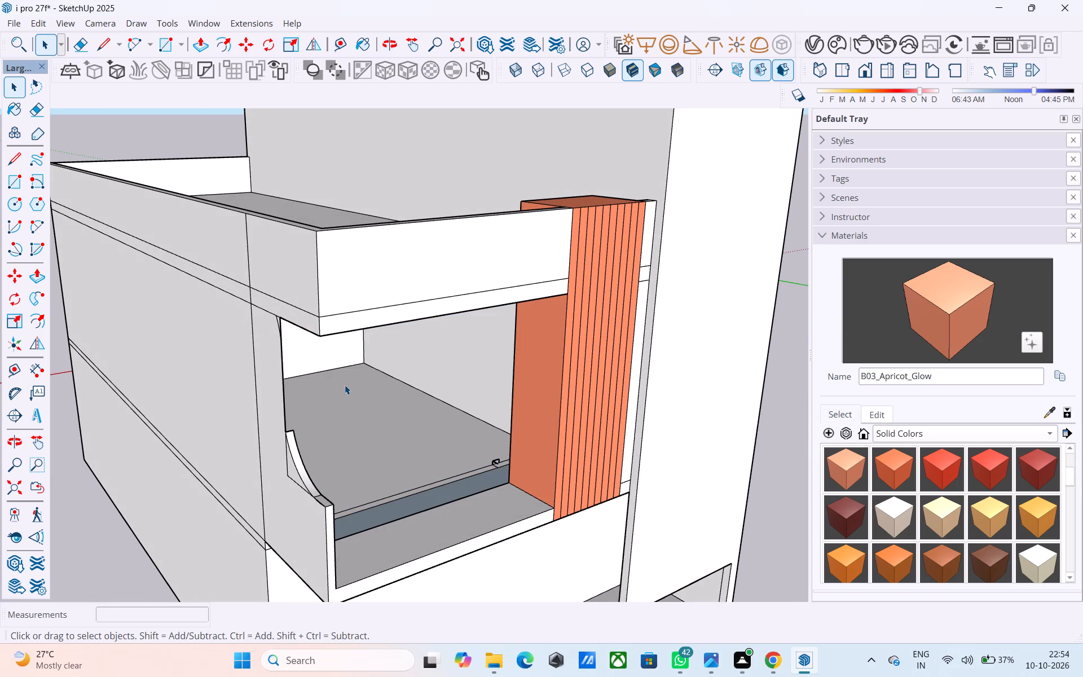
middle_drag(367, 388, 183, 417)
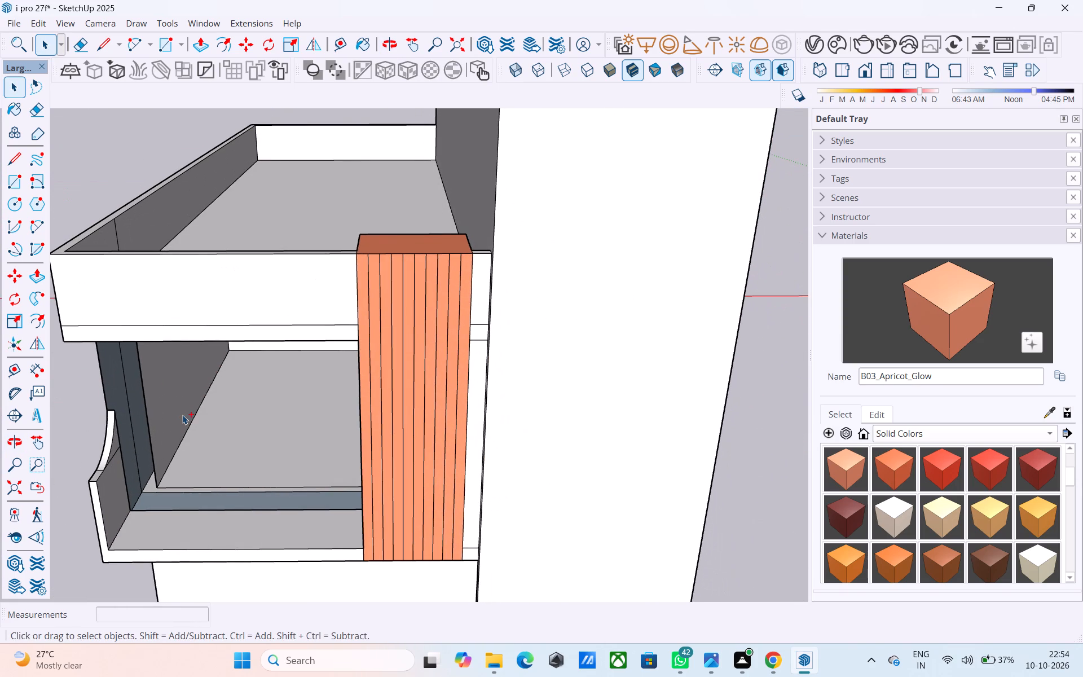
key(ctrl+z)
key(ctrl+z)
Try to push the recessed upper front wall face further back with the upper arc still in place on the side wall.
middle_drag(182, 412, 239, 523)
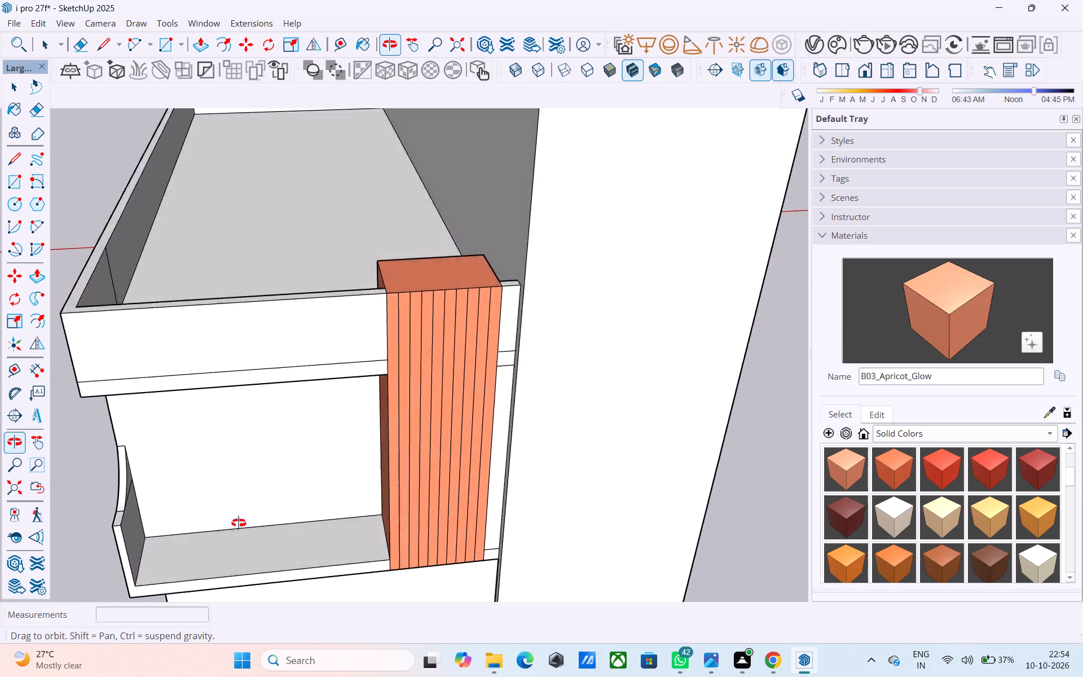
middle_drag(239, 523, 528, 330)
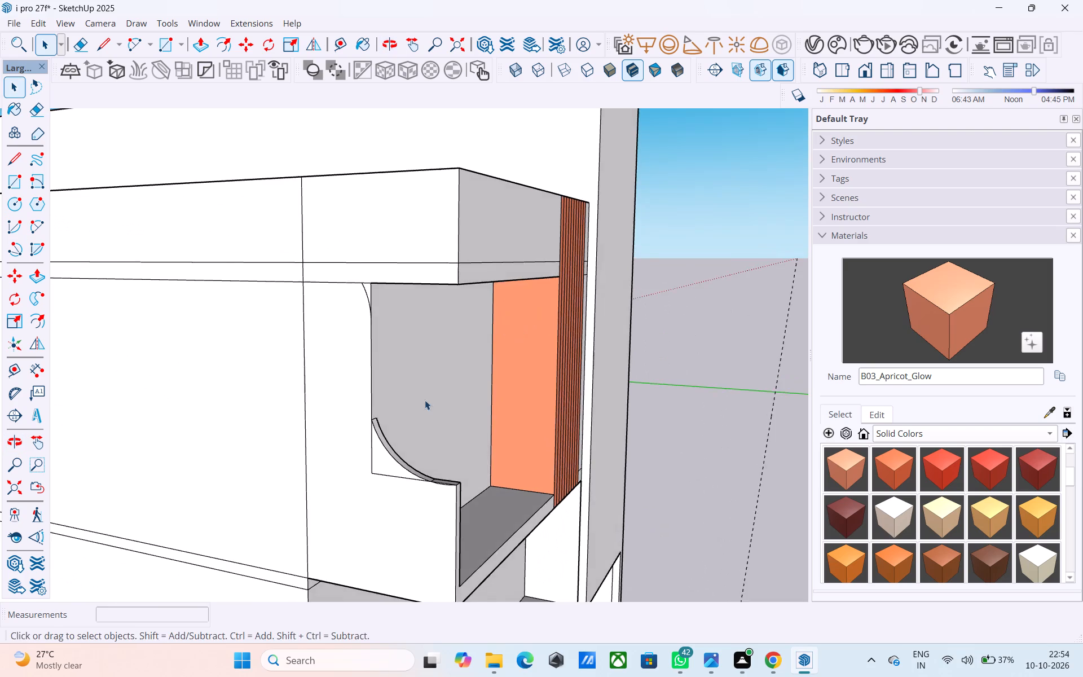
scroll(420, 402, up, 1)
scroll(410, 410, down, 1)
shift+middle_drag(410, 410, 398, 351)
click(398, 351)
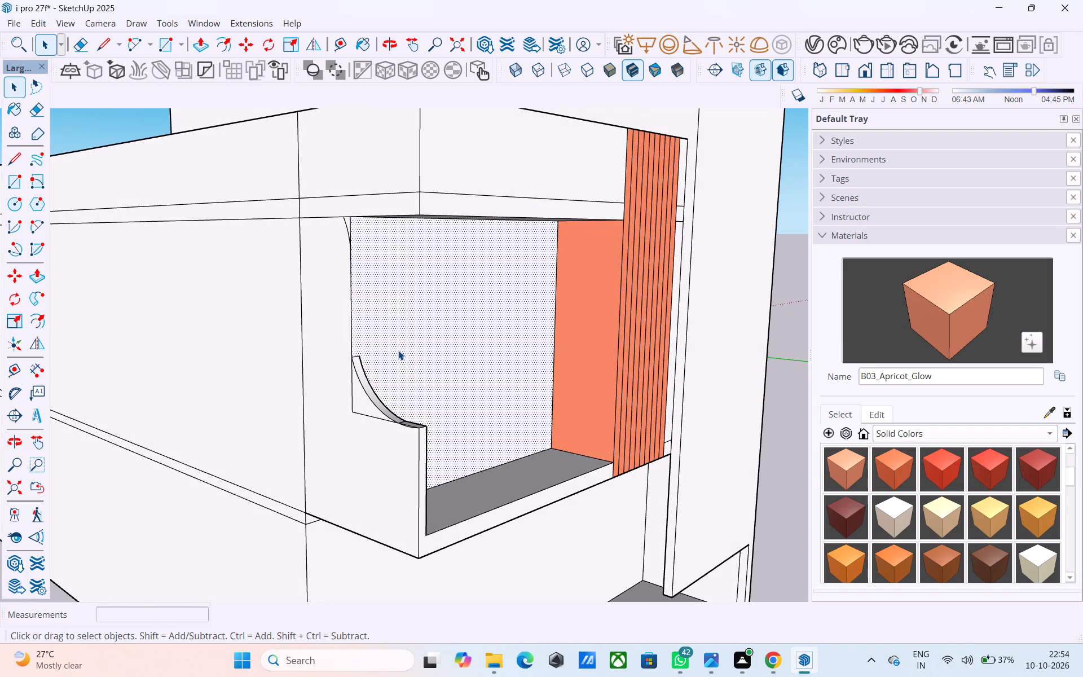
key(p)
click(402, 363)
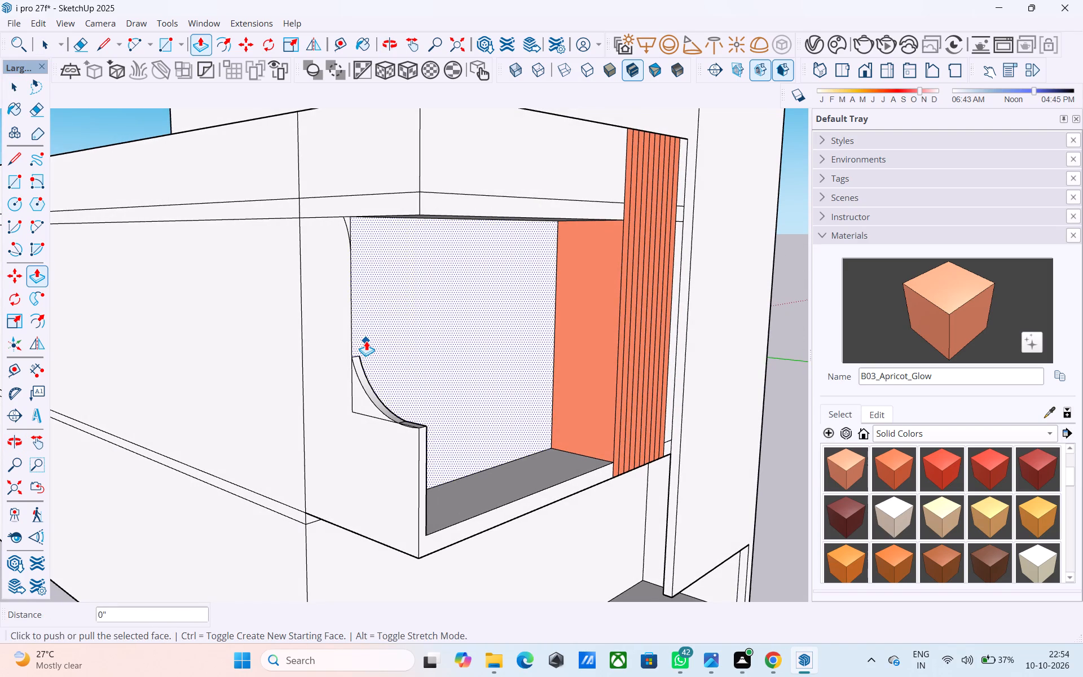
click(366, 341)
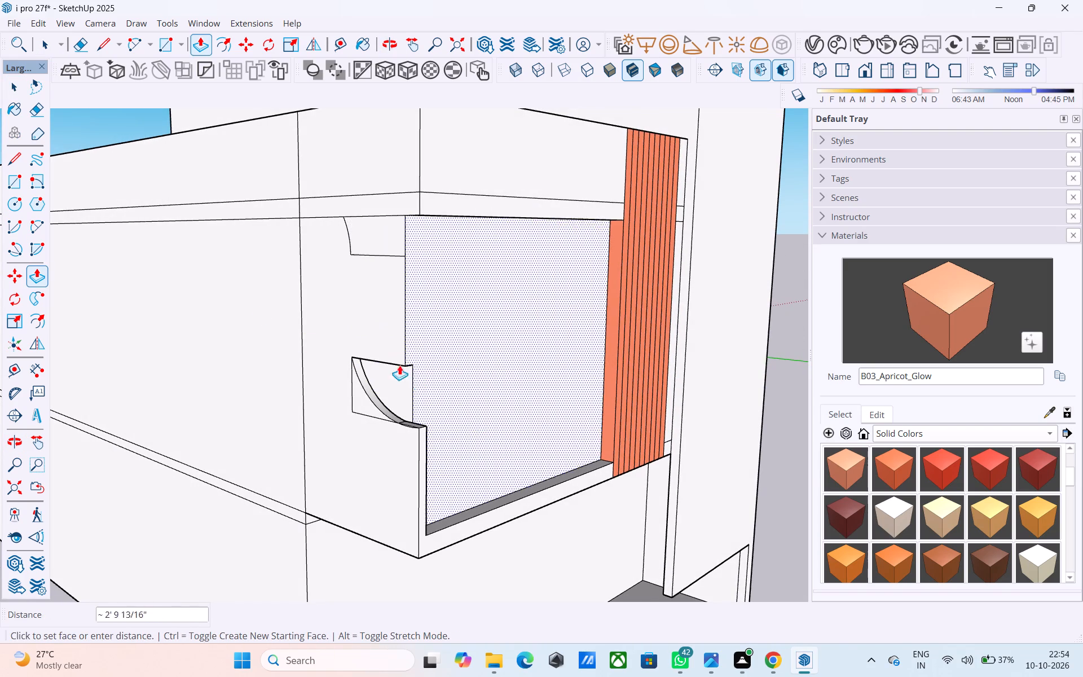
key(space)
Delete the arc on the side wall between the recess's vertical edge and the slab underside.
scroll(346, 295, up, 4)
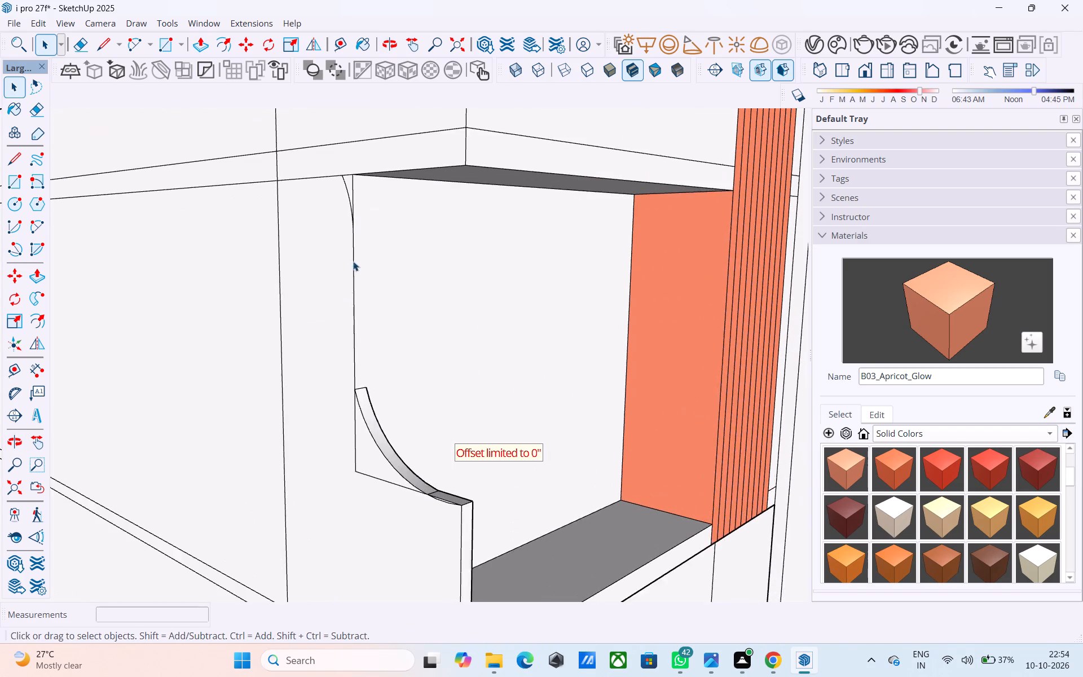
scroll(355, 249, up, 2)
click(347, 188)
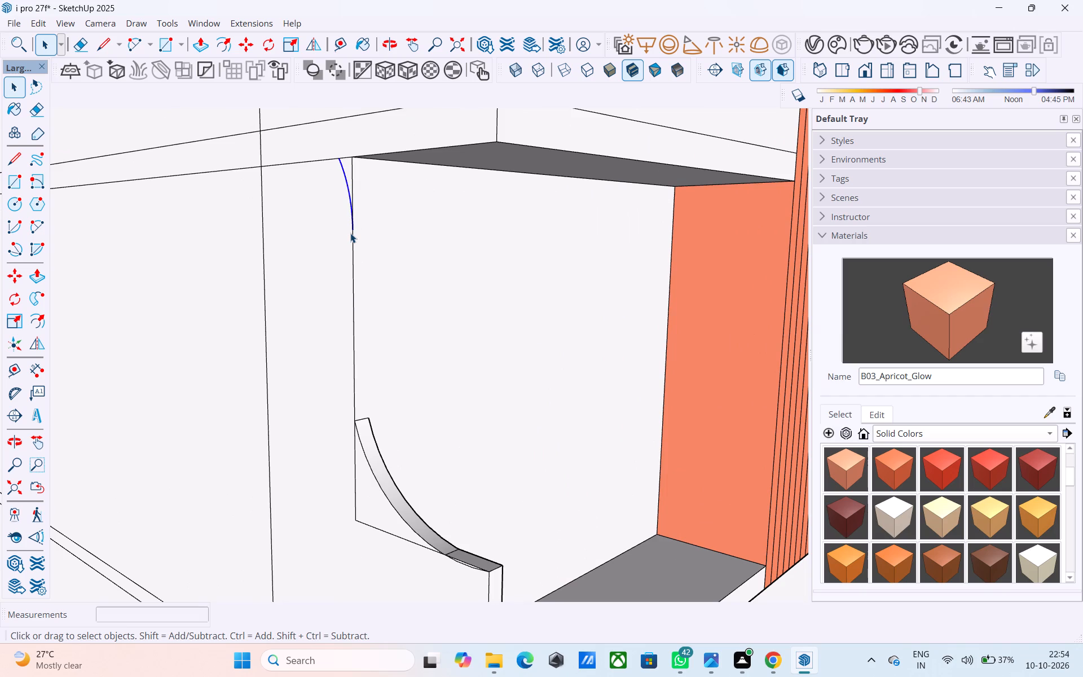
key(Delete)
Push the recessed upper front wall face back 3' to the vertical line on the side wall.
click(397, 257)
key(p)
click(397, 257)
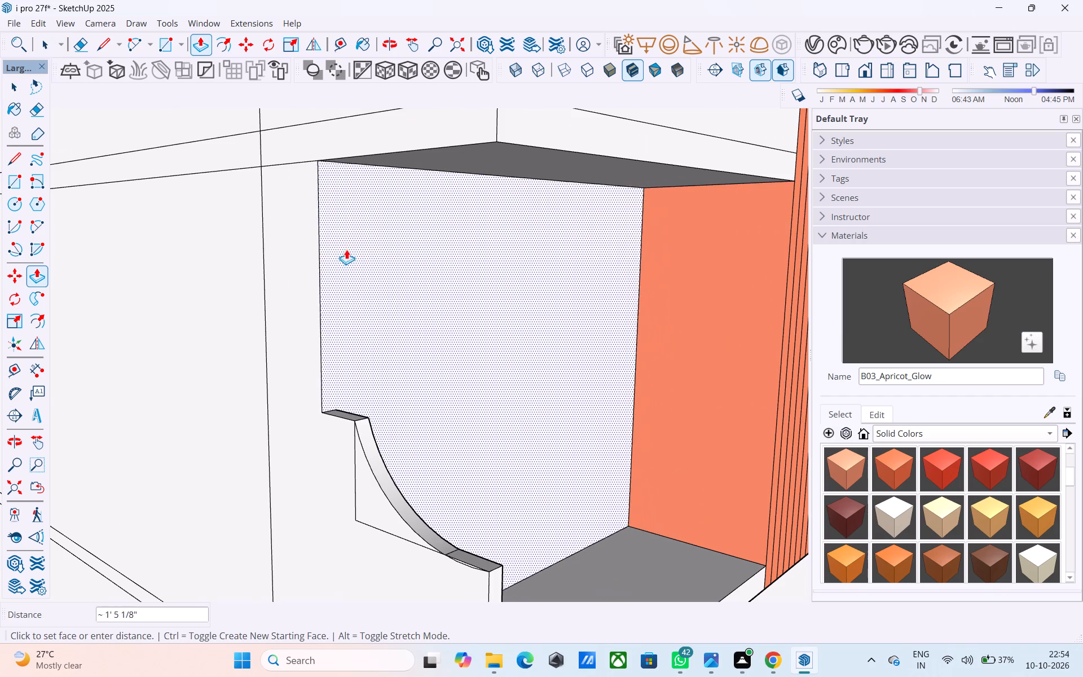
click(262, 285)
scroll(327, 306, down, 2)
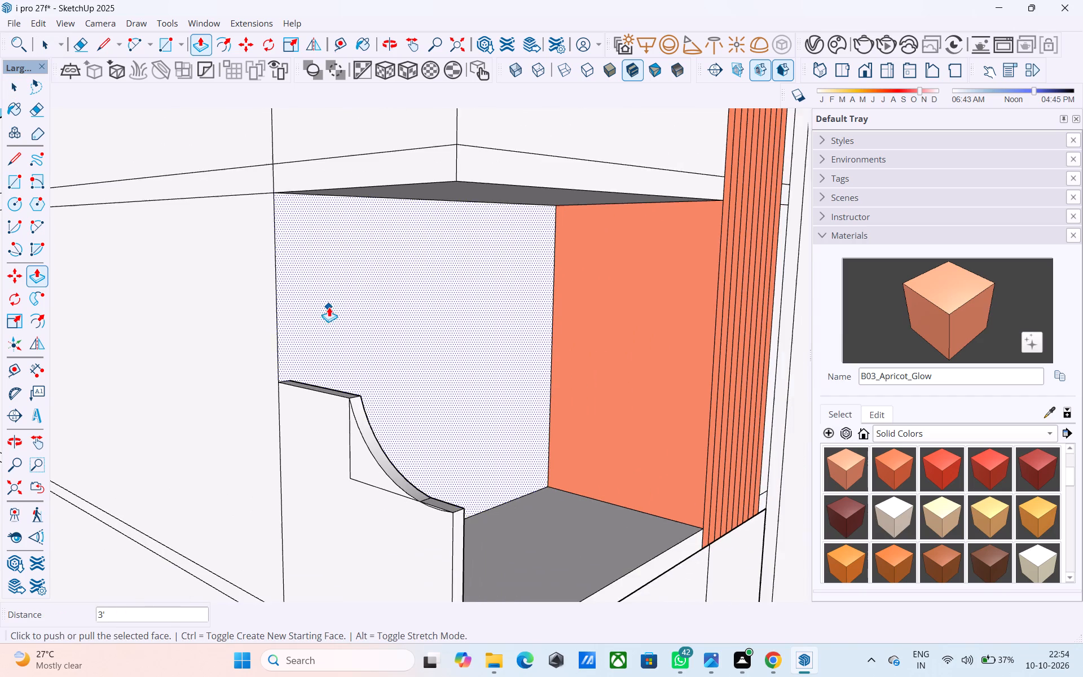
middle_drag(329, 307, 336, 313)
key(space)
Pull the narrow top face of the side wall behind the lower curve up about 5' 2" to the slab underside.
middle_drag(338, 392, 337, 463)
scroll(337, 463, up, 5)
click(329, 473)
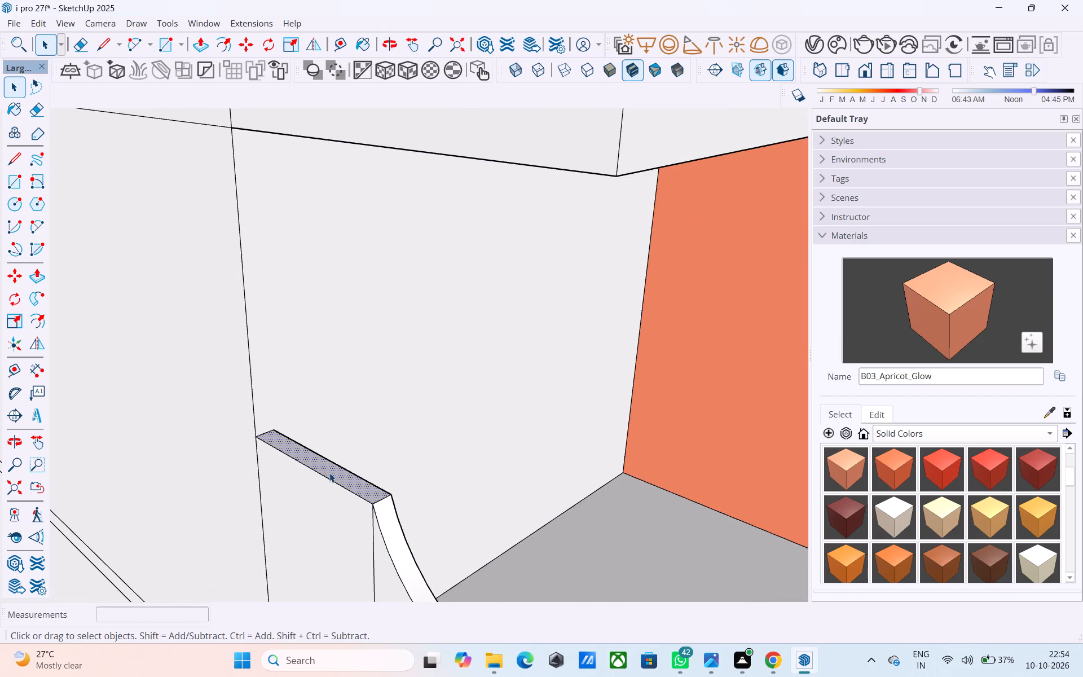
key(p)
click(329, 473)
scroll(324, 266, down, 6)
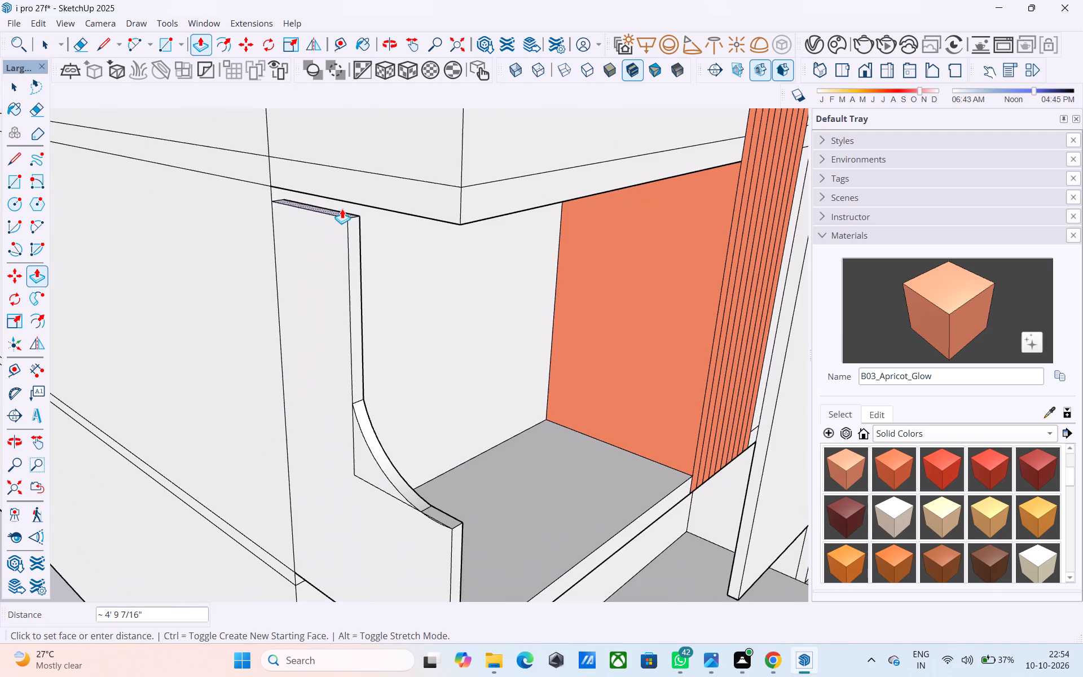
click(344, 200)
Draw an arc tangent to the side wall's vertical front edge up to the slab underside, about 1' 1" long with a 2" bulge.
shift+middle_drag(370, 304, 537, 337)
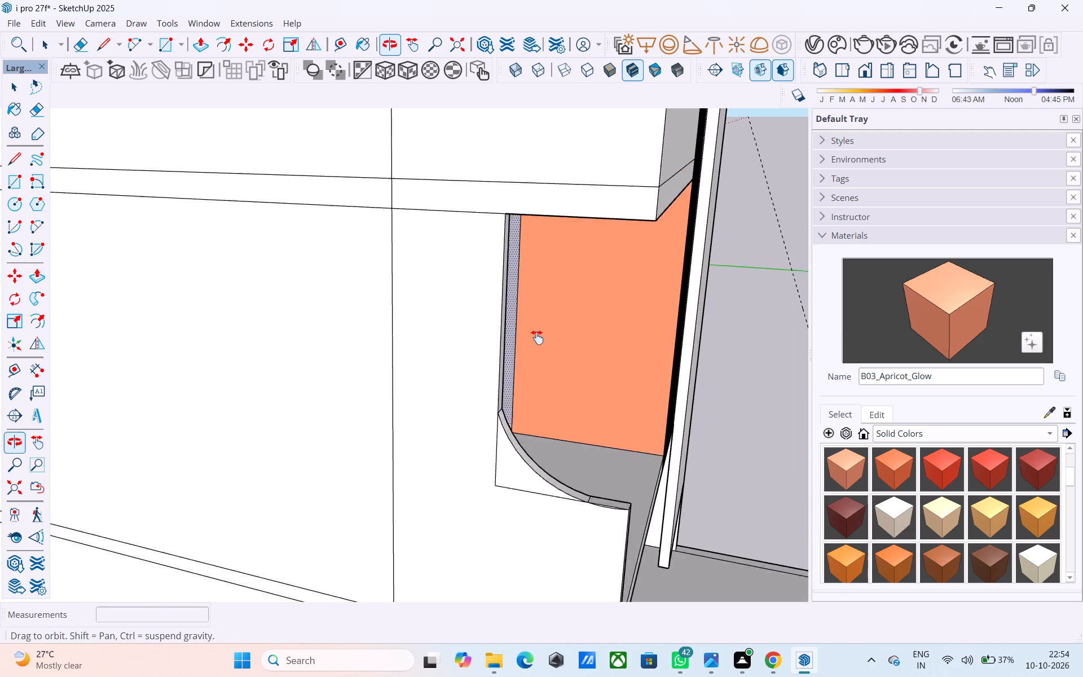
shift+middle_drag(537, 337, 407, 301)
scroll(404, 291, down, 8)
middle_drag(400, 323, 437, 372)
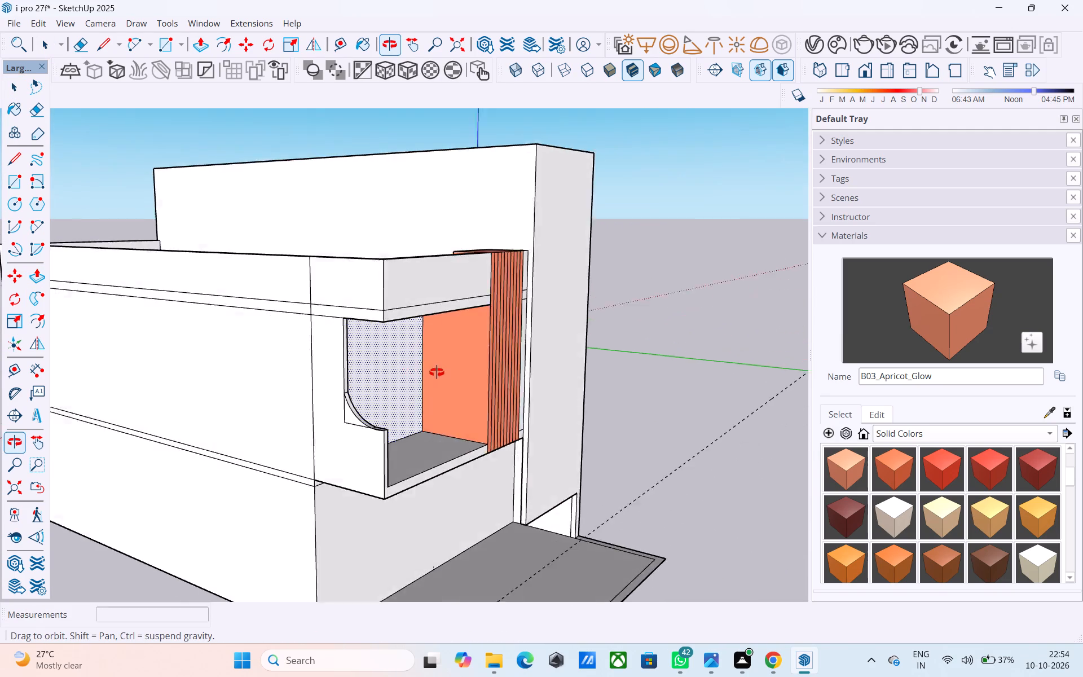
middle_drag(437, 372, 640, 373)
middle_drag(624, 376, 618, 412)
scroll(611, 409, up, 2)
middle_drag(607, 408, 513, 405)
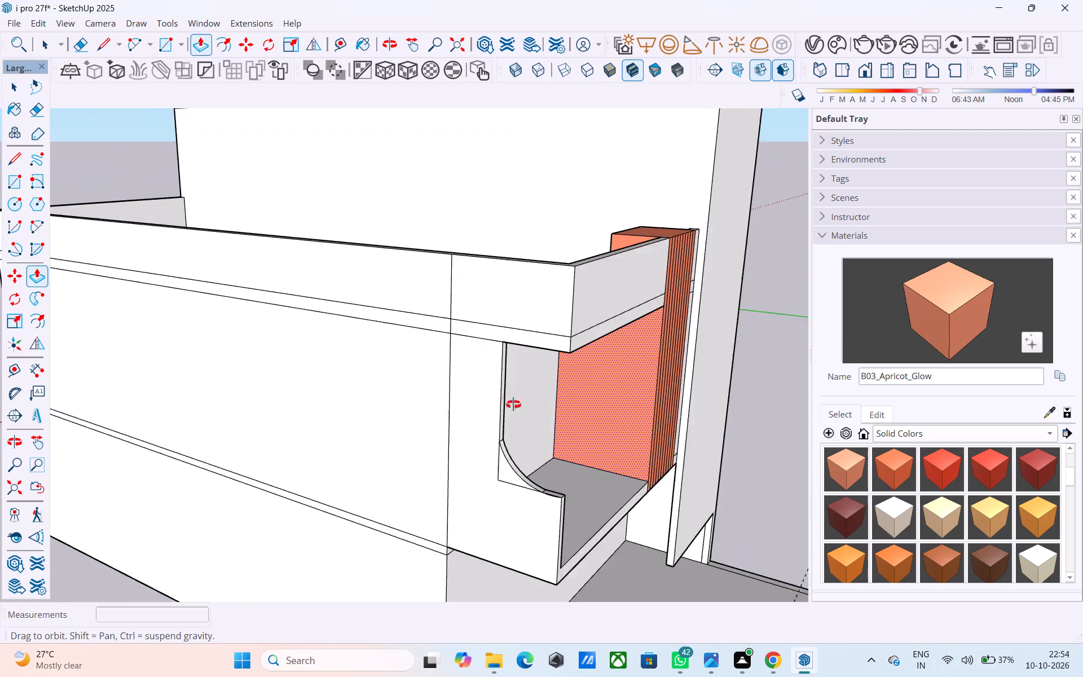
middle_drag(513, 405, 520, 427)
middle_drag(529, 420, 539, 391)
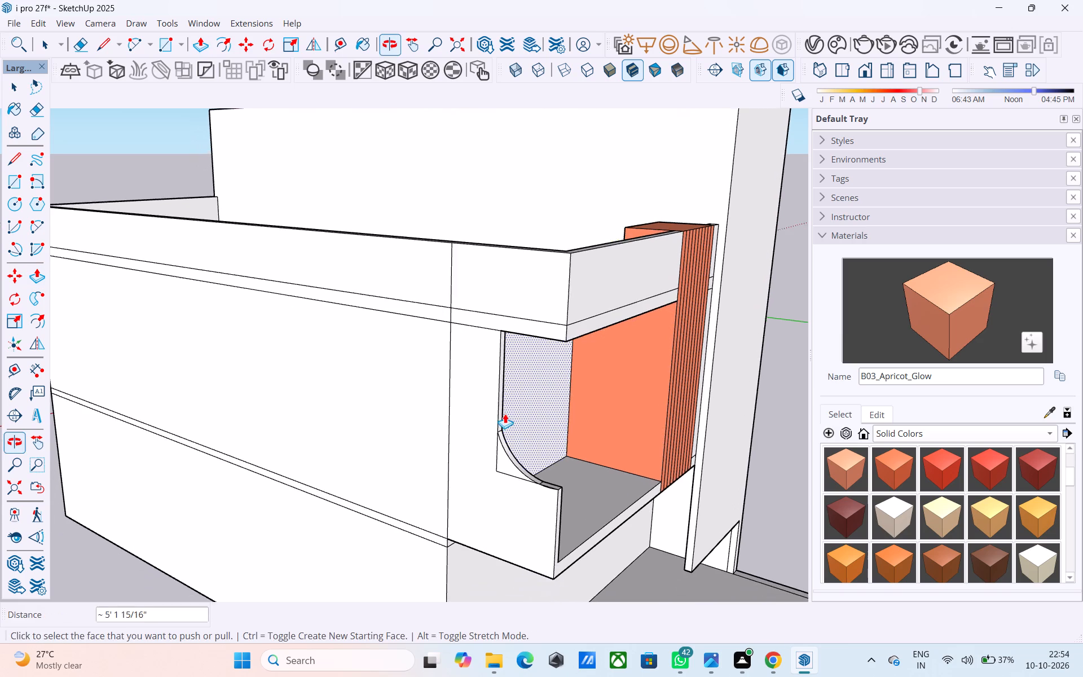
scroll(505, 414, up, 7)
key(space)
middle_drag(497, 398, 534, 436)
key(a)
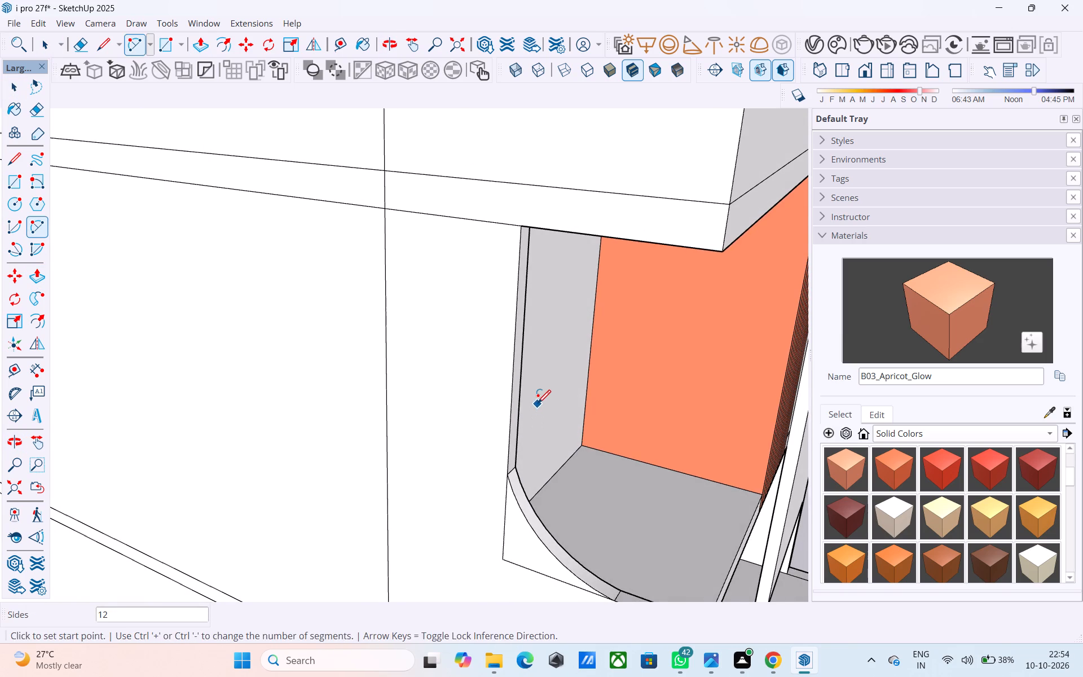
middle_drag(538, 405, 568, 429)
click(617, 276)
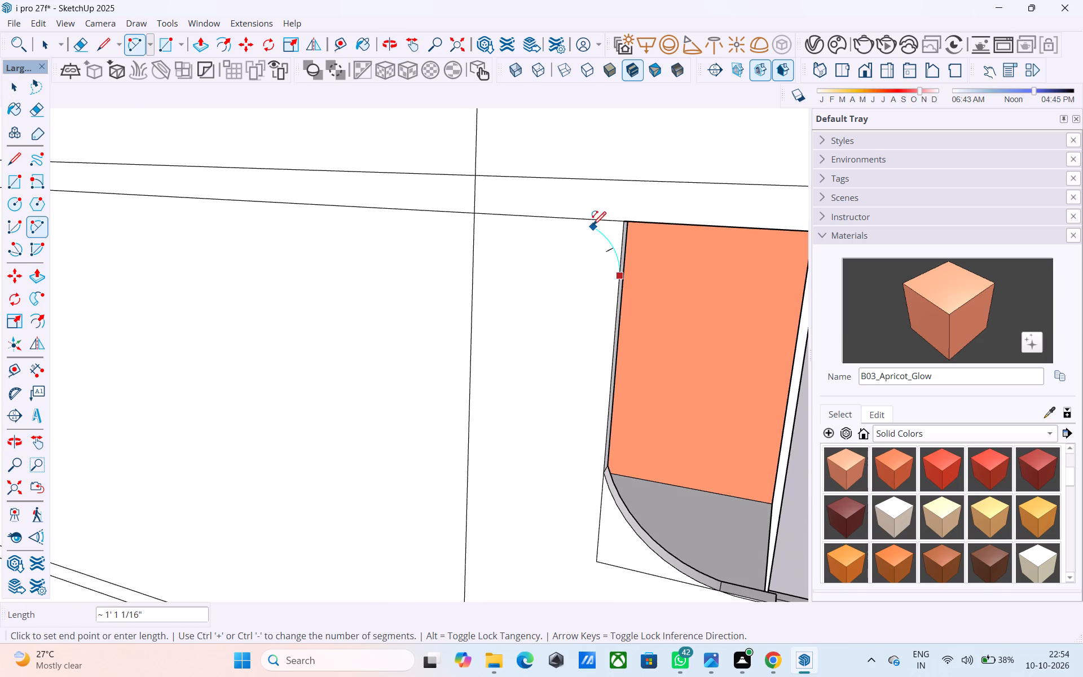
click(591, 223)
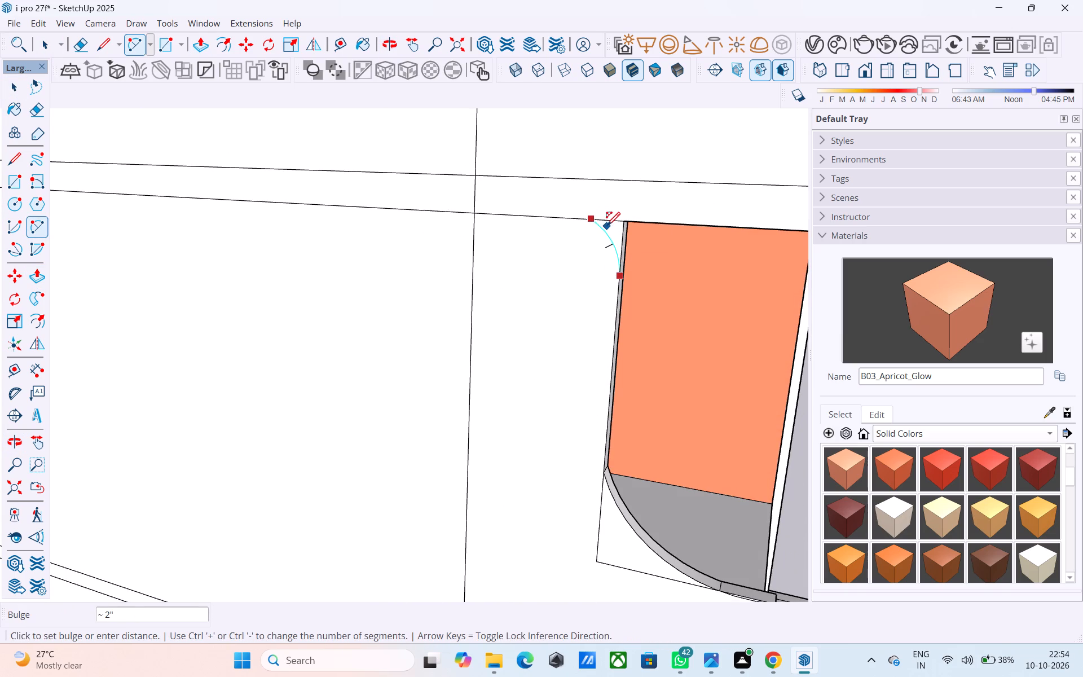
click(609, 227)
middle_click(631, 259)
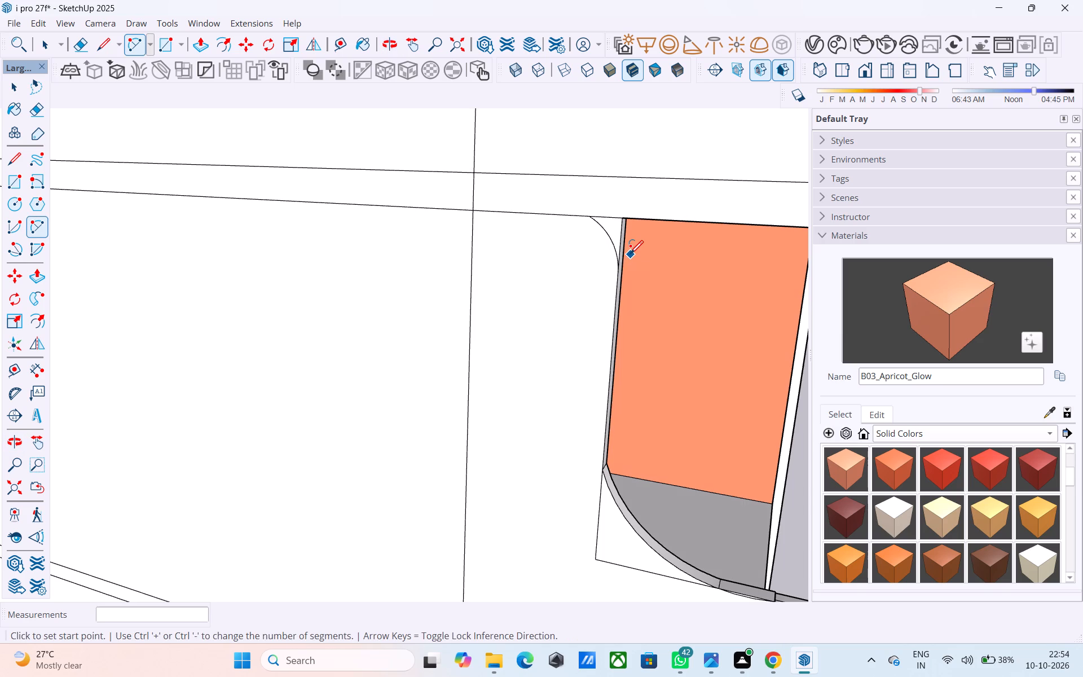
Push the small corner face outside the new arc 4 1/2" through the side wall to cut it away.
key(p)
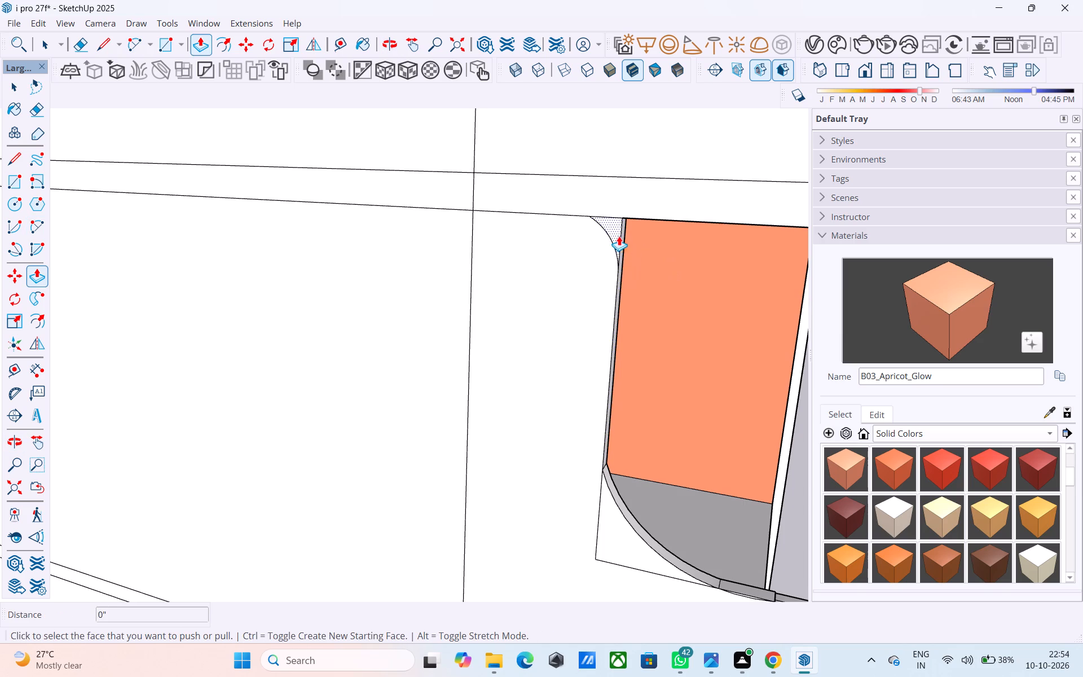
key(space)
key(p)
click(617, 232)
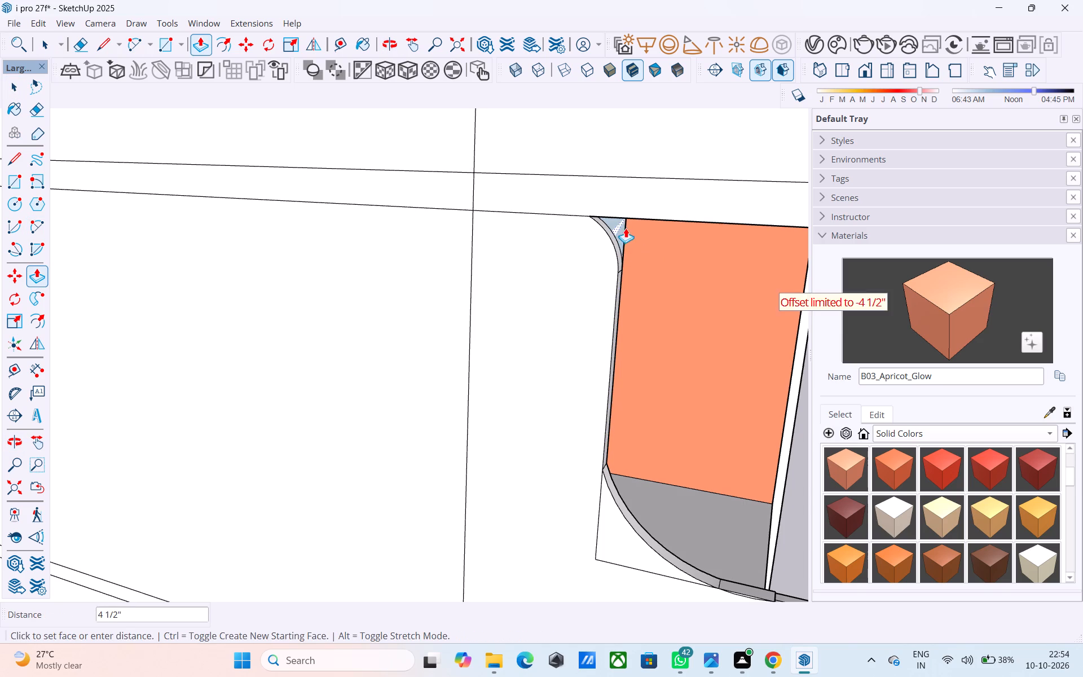
drag(626, 228, 641, 224)
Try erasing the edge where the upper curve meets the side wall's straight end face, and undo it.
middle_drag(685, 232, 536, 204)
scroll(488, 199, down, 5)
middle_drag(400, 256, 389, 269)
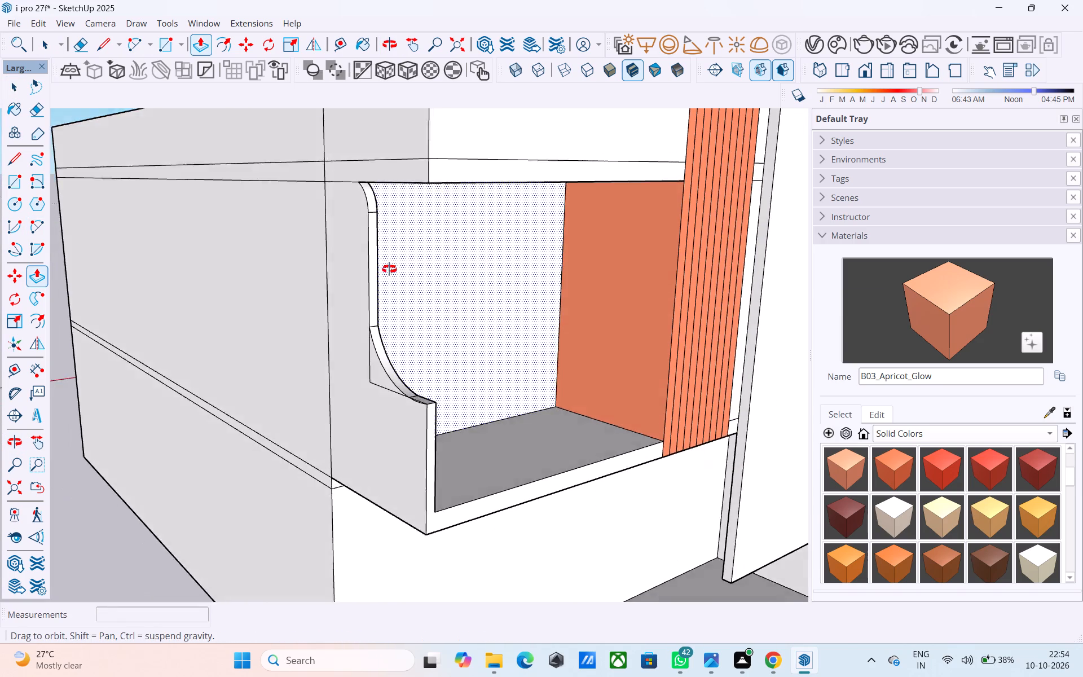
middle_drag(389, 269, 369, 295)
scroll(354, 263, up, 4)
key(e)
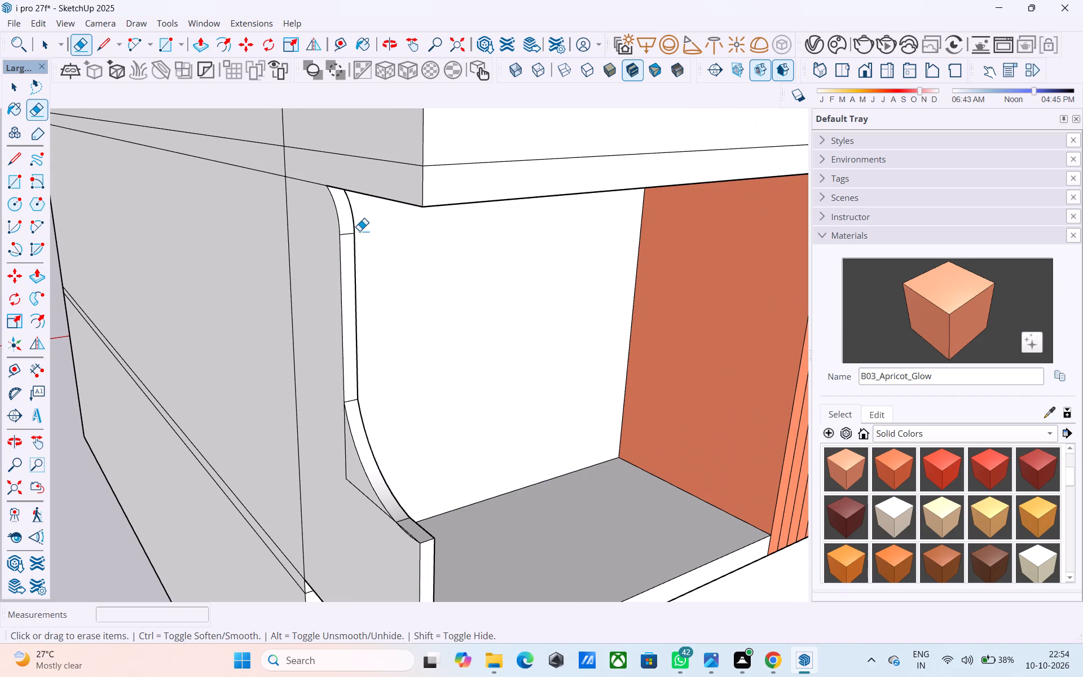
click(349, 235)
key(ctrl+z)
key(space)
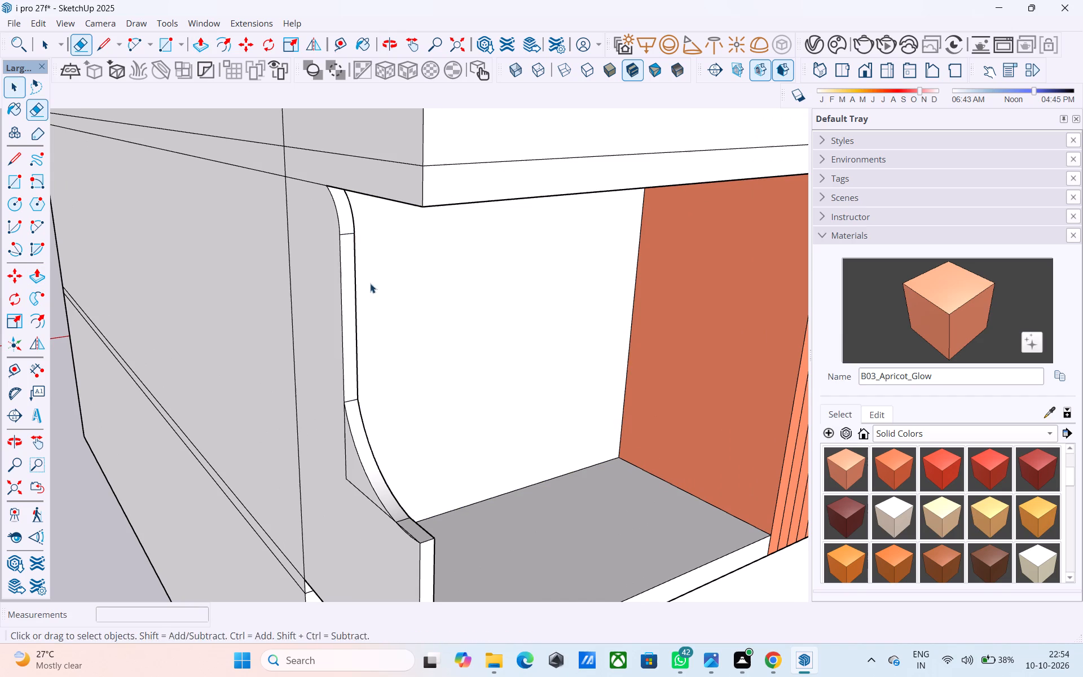
Erase the leftover vertical and sloping edges beneath the lower curve on the side wall's outer face.
middle_drag(373, 297, 472, 222)
middle_drag(422, 399, 462, 389)
key(e)
drag(443, 398, 434, 401)
drag(460, 419, 466, 450)
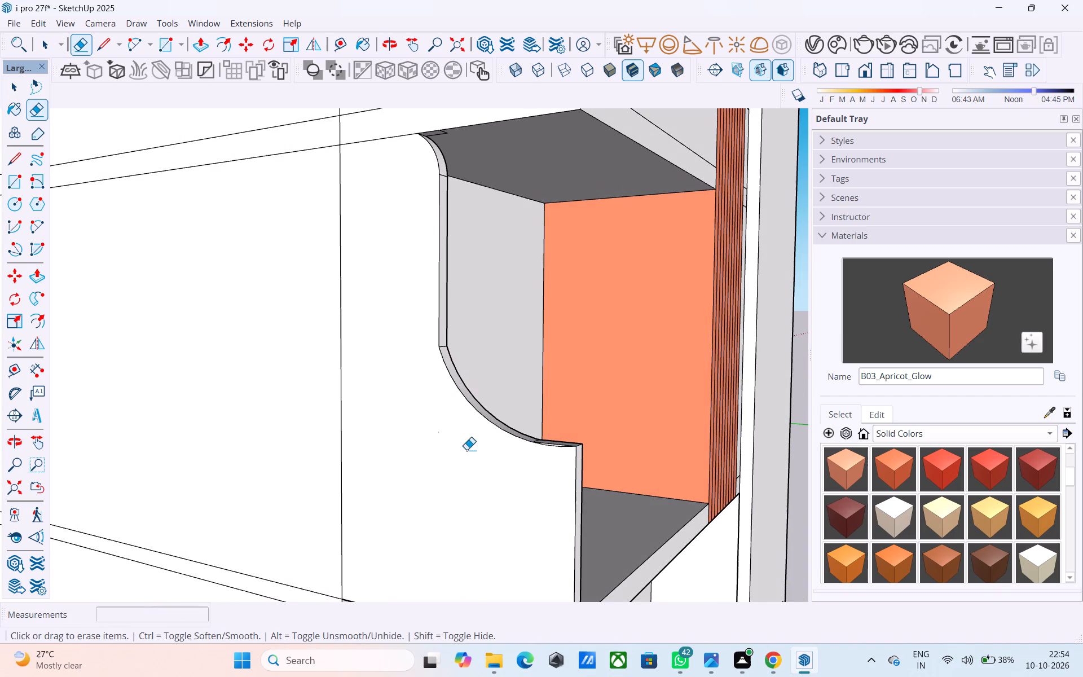
Erase the leftover short edges on the slab underside beside the upper curve.
scroll(569, 427, down, 4)
middle_drag(569, 427, 587, 414)
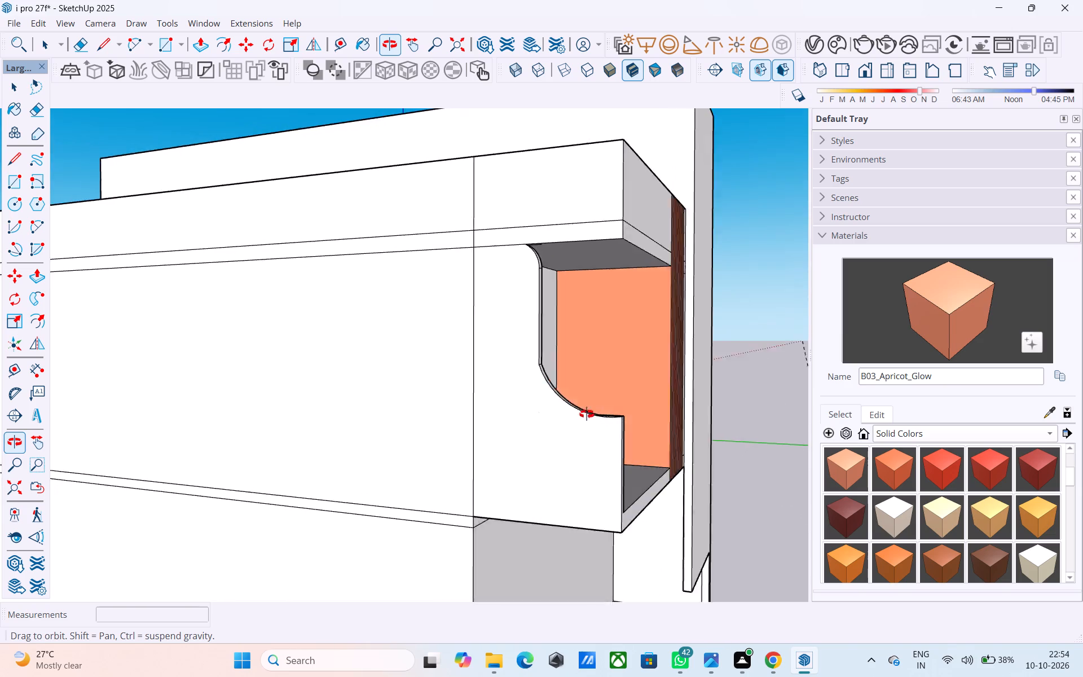
middle_drag(587, 414, 500, 355)
scroll(381, 255, up, 2)
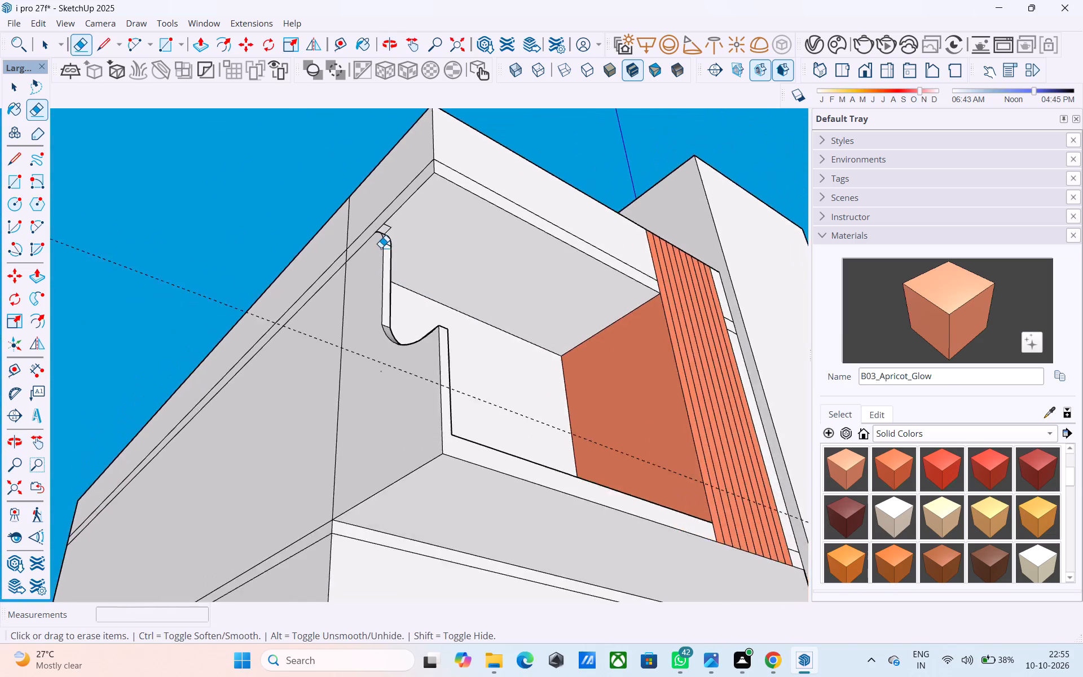
scroll(381, 248, up, 9)
click(403, 209)
click(400, 205)
Examine the curved side wall opening and the recessed upper front from the side and the front.
scroll(377, 216, down, 10)
middle_drag(375, 259, 444, 496)
scroll(445, 493, down, 5)
middle_drag(496, 490, 614, 423)
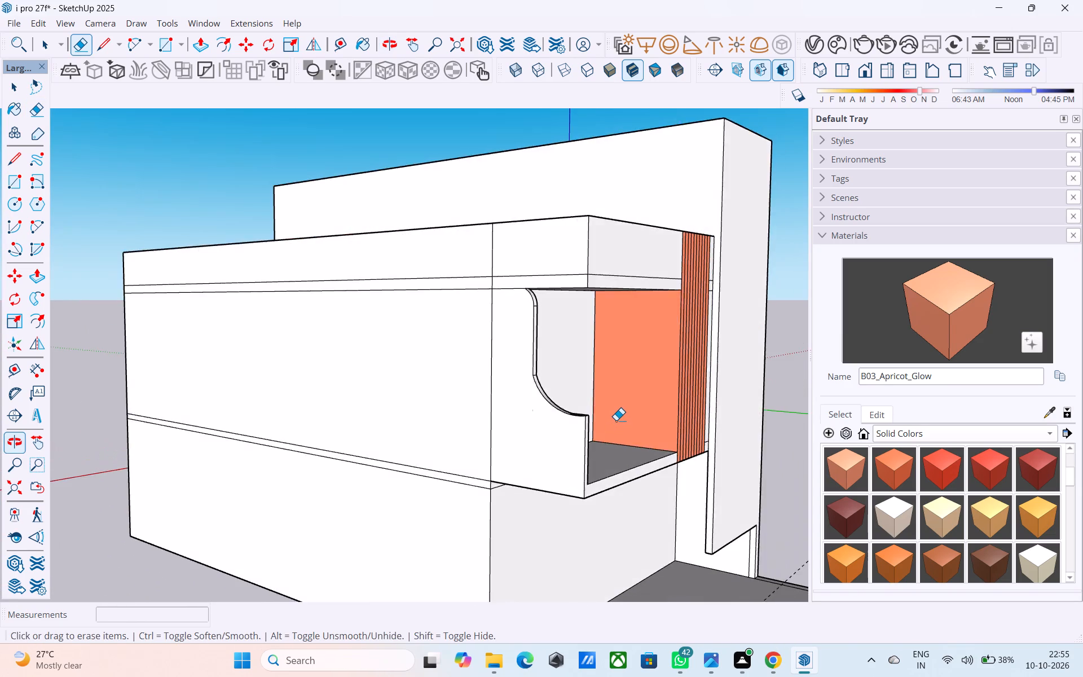
scroll(615, 421, down, 3)
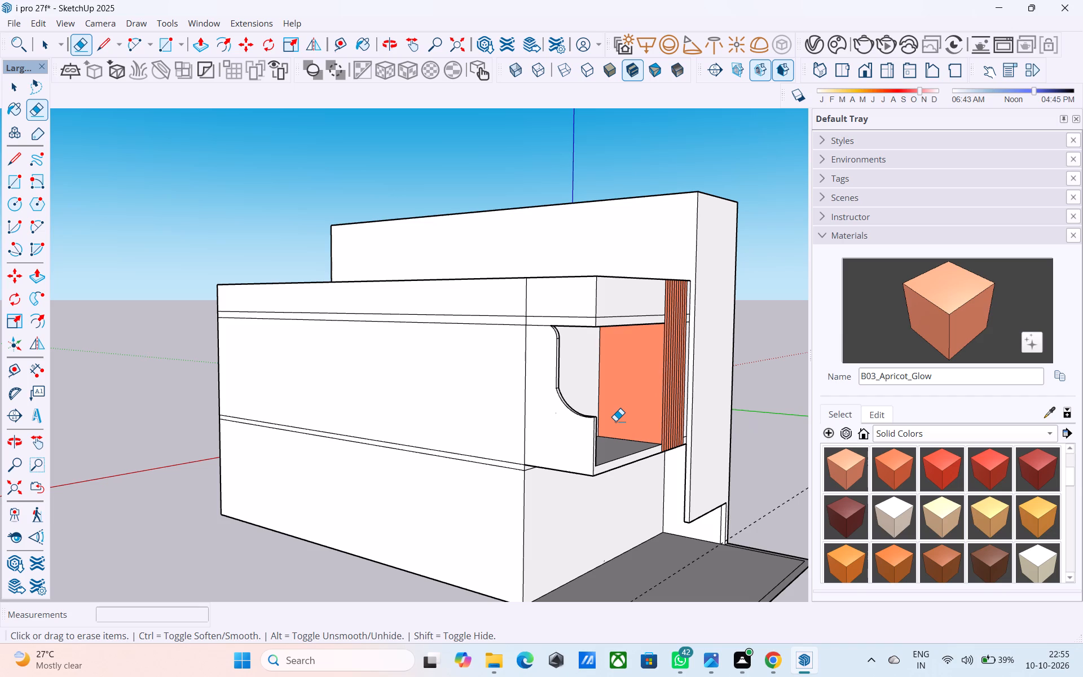
scroll(604, 428, down, 1)
middle_drag(587, 451, 473, 483)
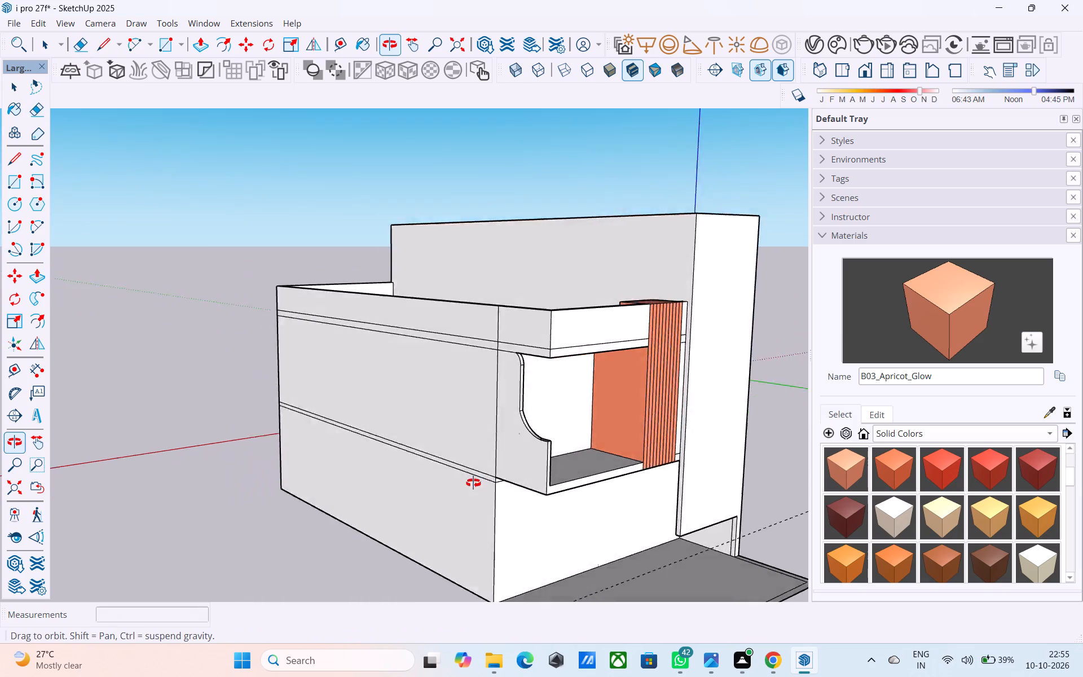
middle_drag(473, 483, 407, 485)
middle_drag(506, 497, 356, 477)
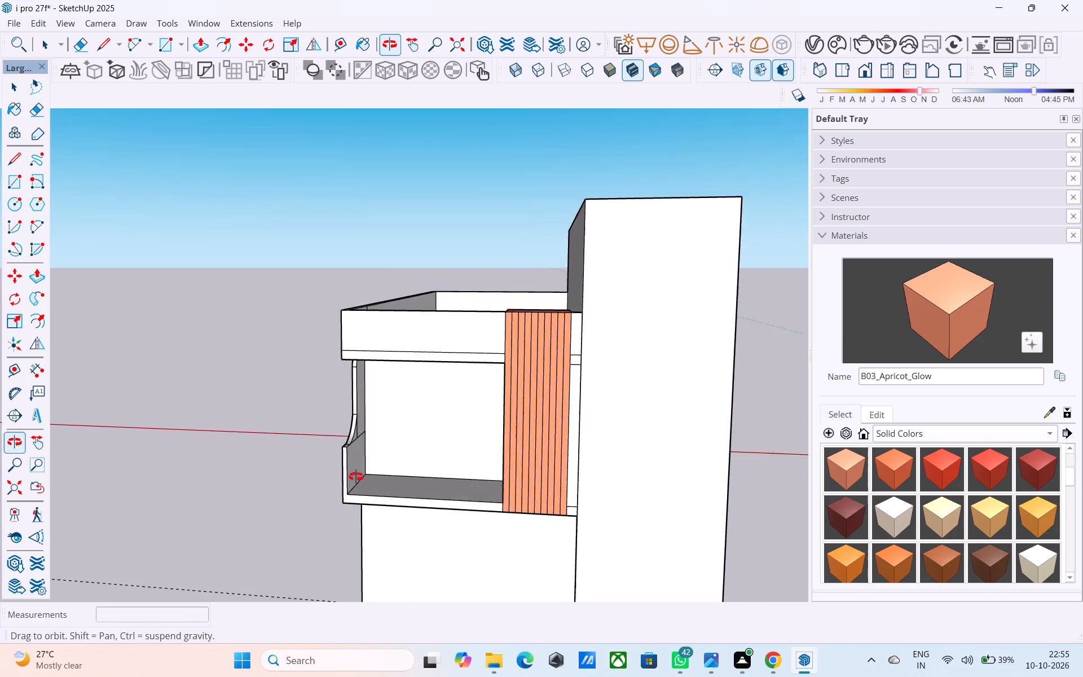
Draw a 3' vertical line up the side wall's inner front edge from the recess floor corner.
middle_drag(356, 477, 323, 472)
scroll(323, 469, up, 7)
key(r)
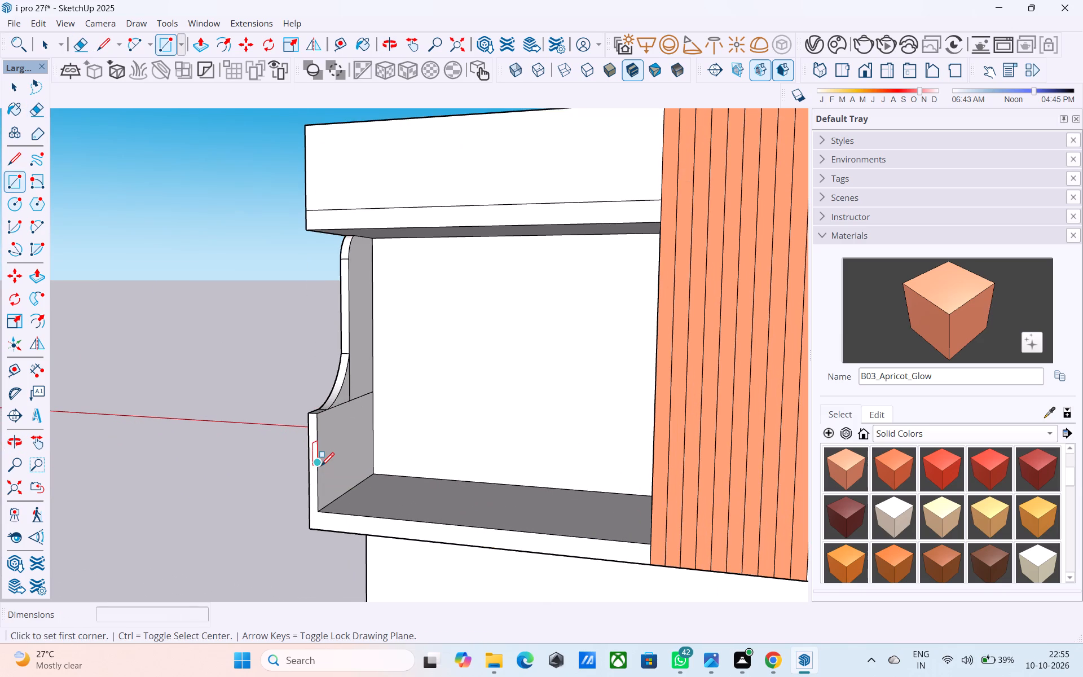
key(l)
click(321, 510)
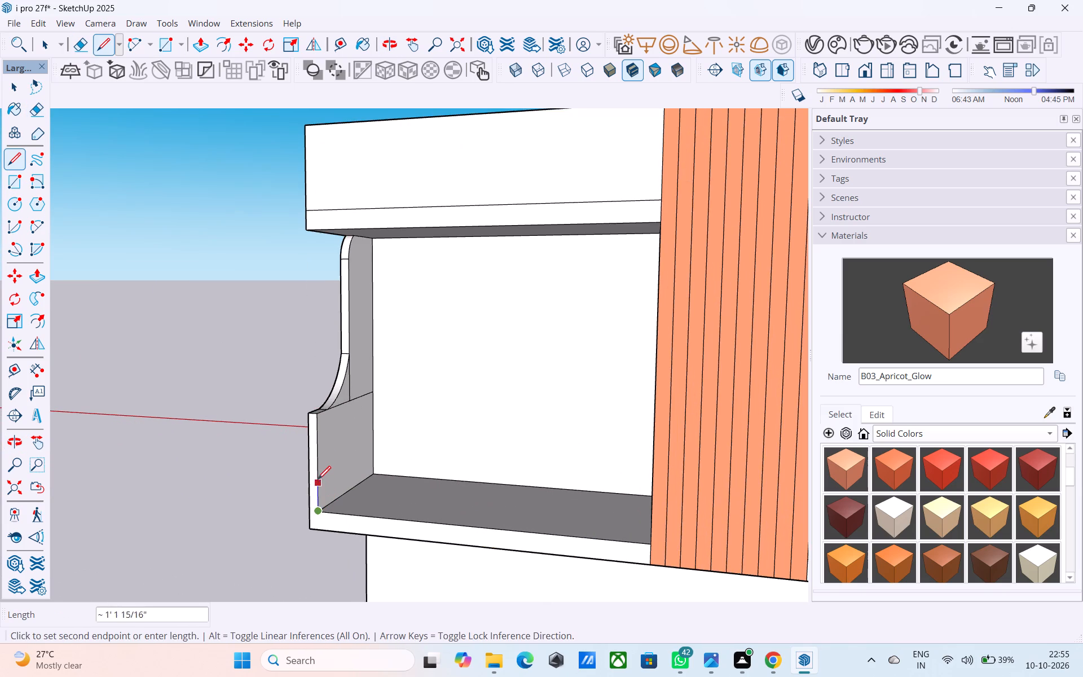
text(3')
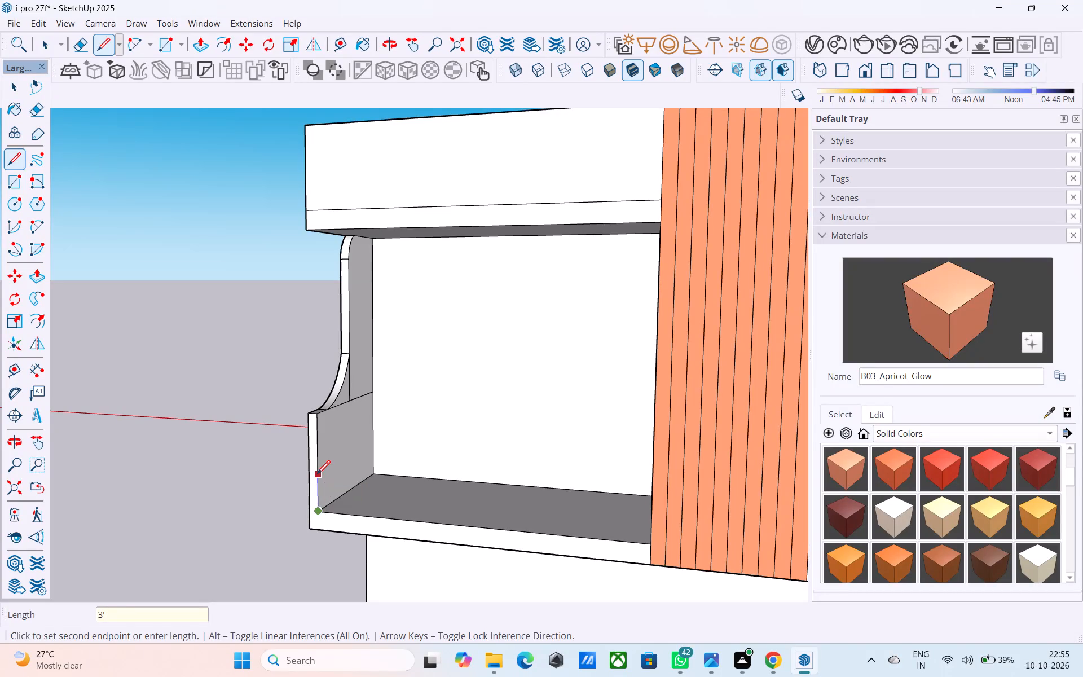
key(Return)
Draw a 3' high rectangle across the recess front, from the side wall's inner front edge to the apricot block's base.
key(r)
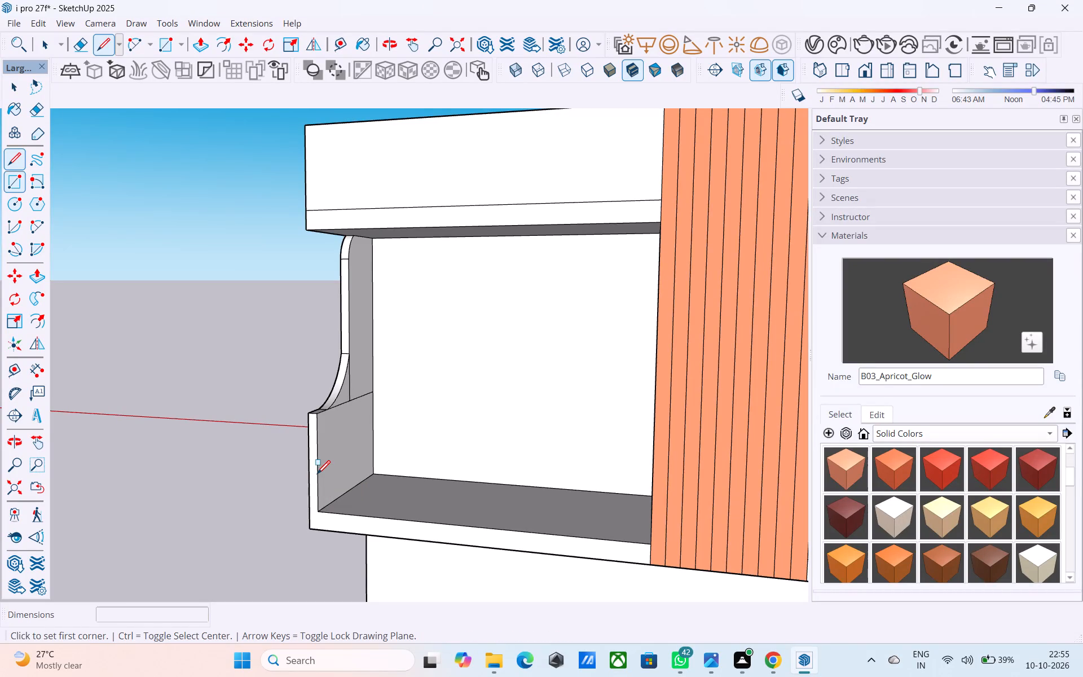
click(316, 438)
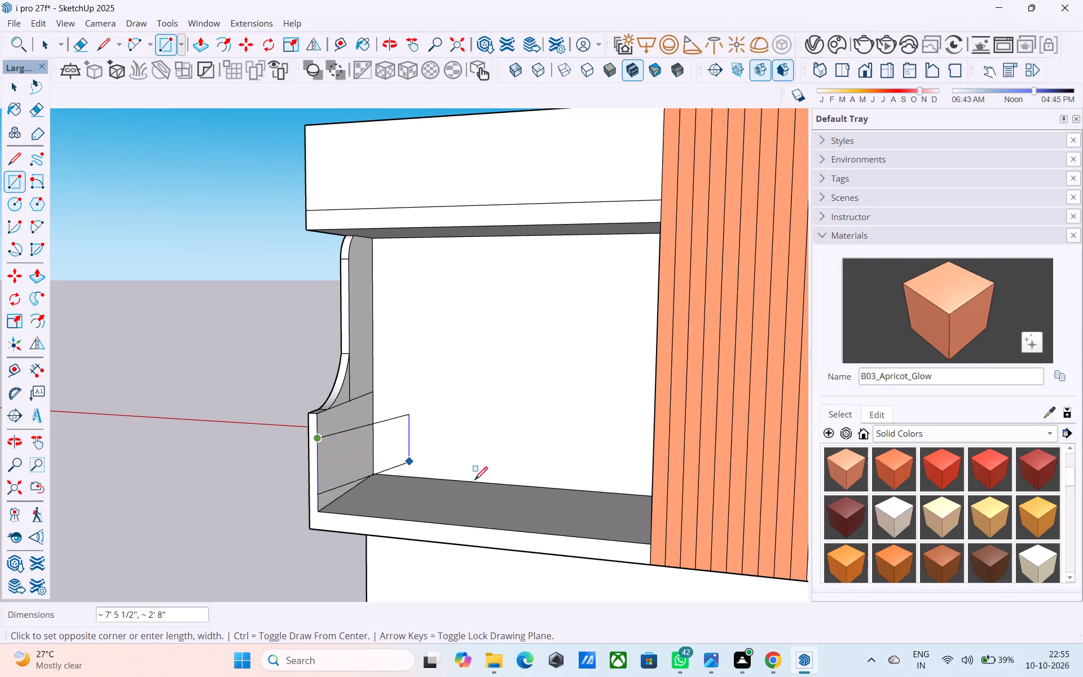
scroll(553, 508, down, 2)
middle_drag(582, 524, 720, 536)
scroll(703, 529, up, 7)
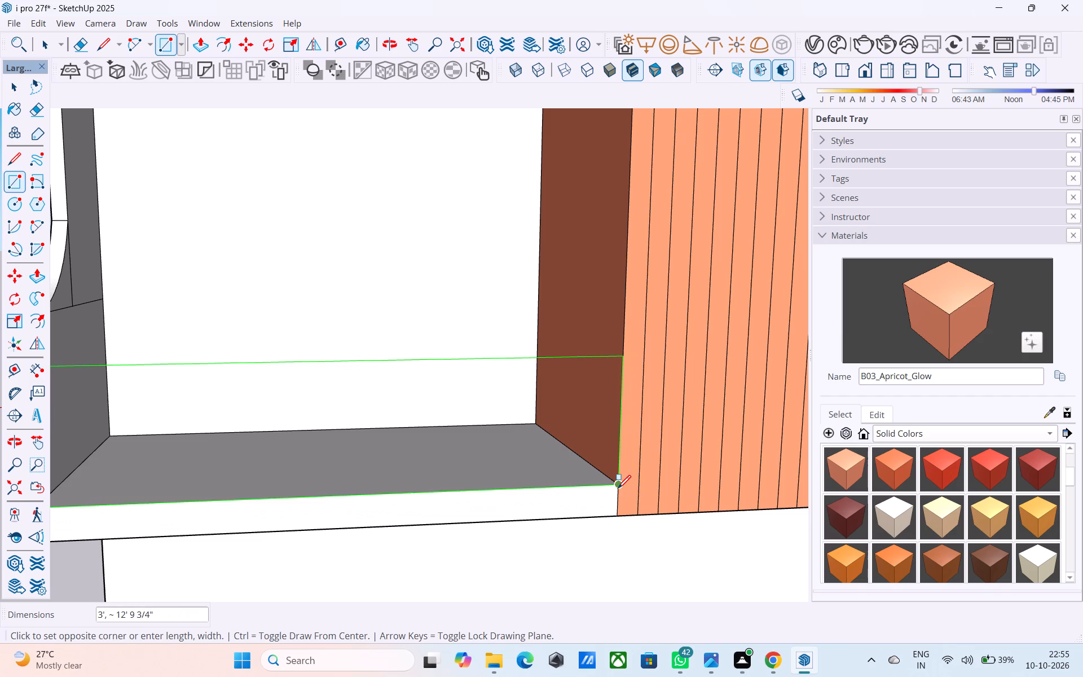
click(618, 490)
scroll(618, 488, down, 4)
key(space)
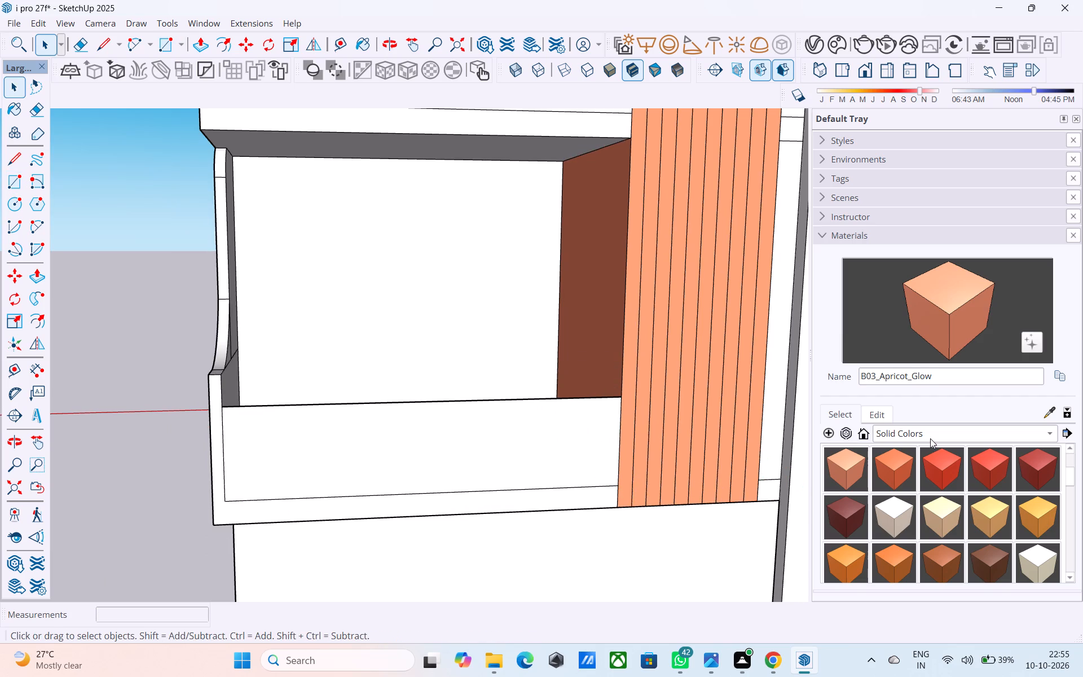
Paint the new railing face across the recess front with Glass_Basic_01 from the Glass collection.
click(930, 438)
click(904, 348)
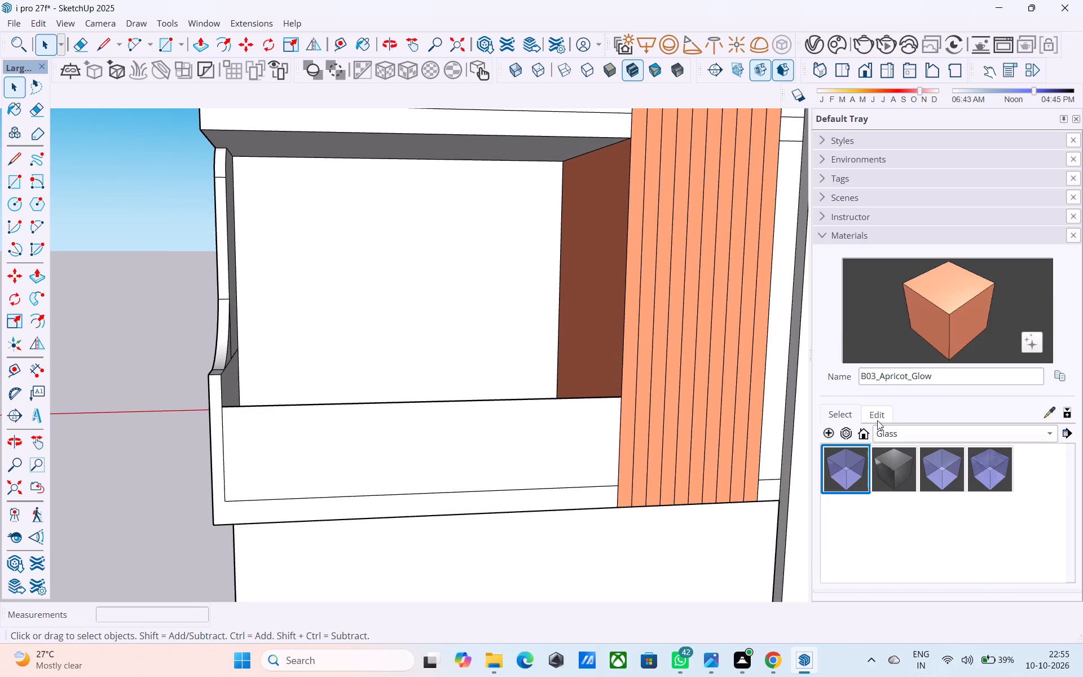
click(857, 464)
click(456, 463)
middle_drag(446, 461, 547, 448)
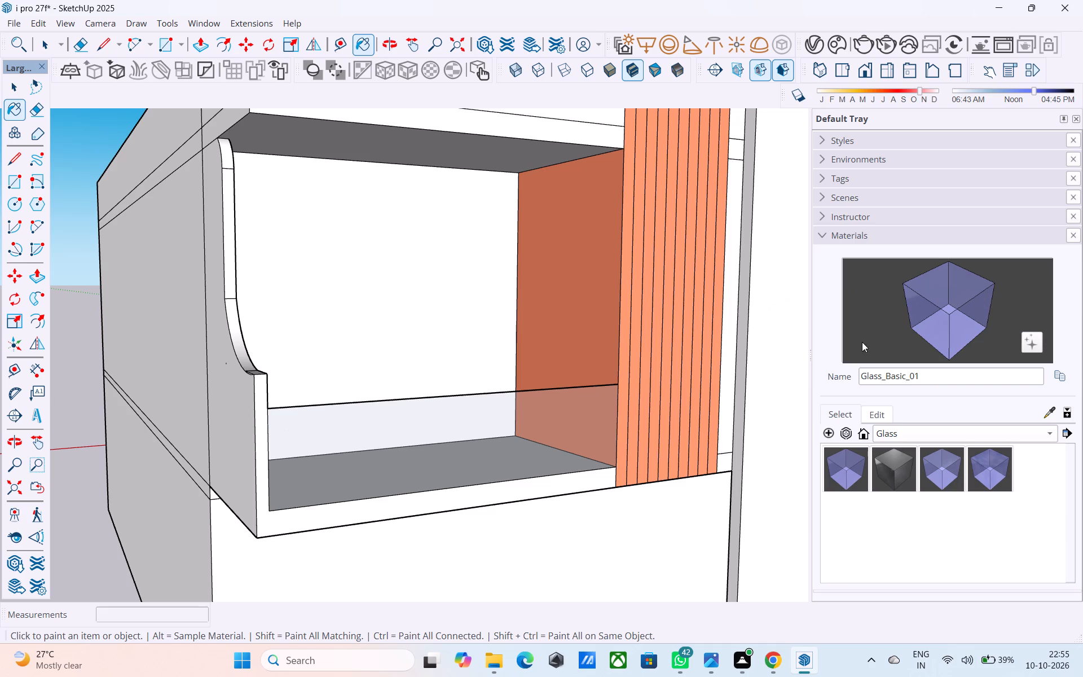
Change the Glass_Basic_01 colour to a light yellow-green tint.
click(871, 413)
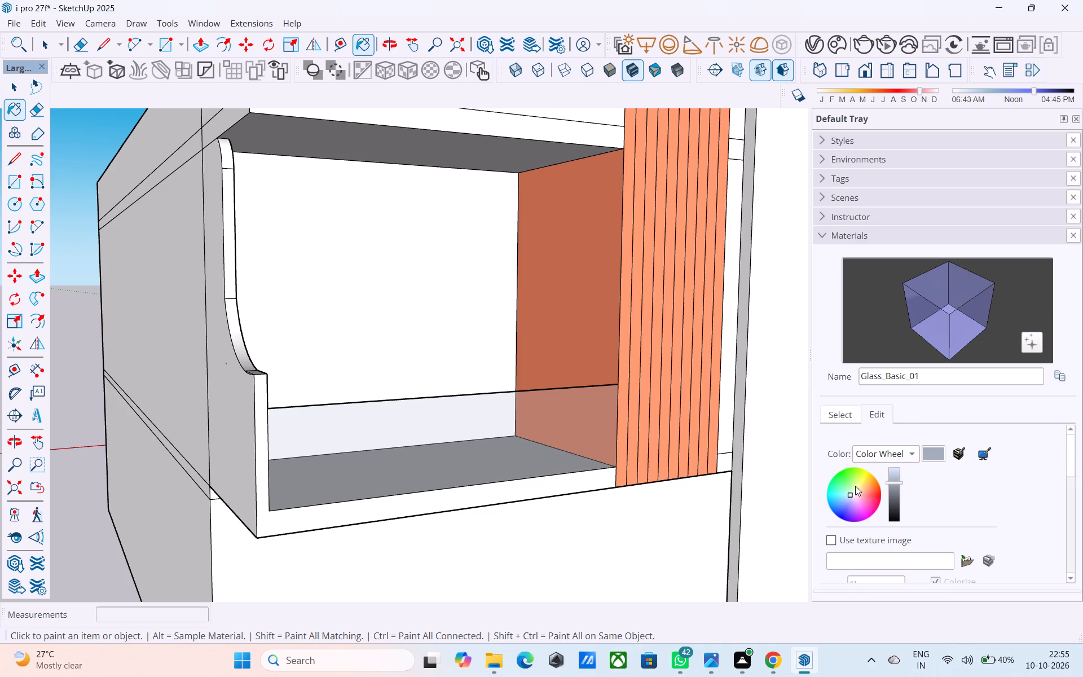
click(855, 486)
click(855, 482)
click(855, 479)
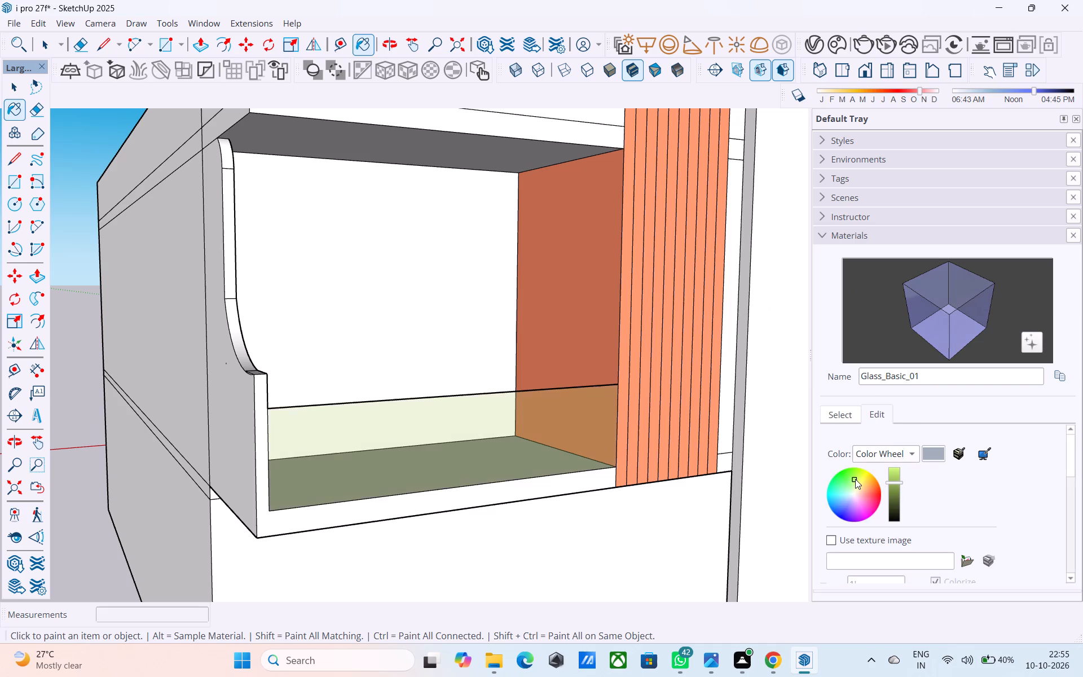
Examine the tinted glass railing and the curved side wall from the front, side and above.
scroll(712, 448, down, 7)
middle_drag(676, 442, 633, 437)
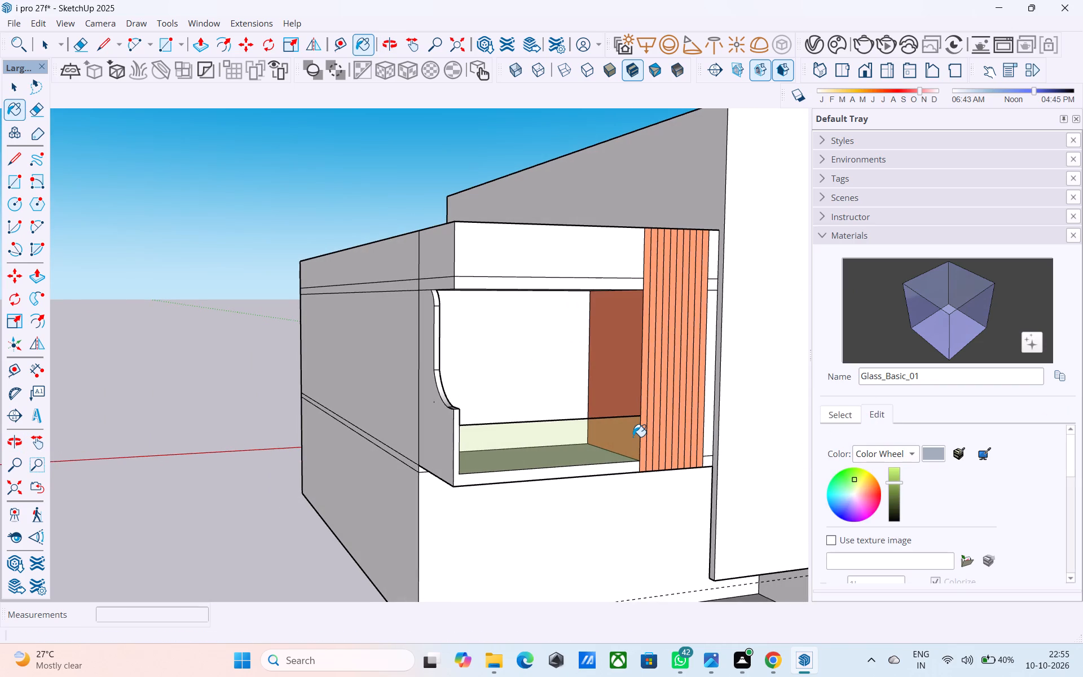
scroll(600, 436, down, 1)
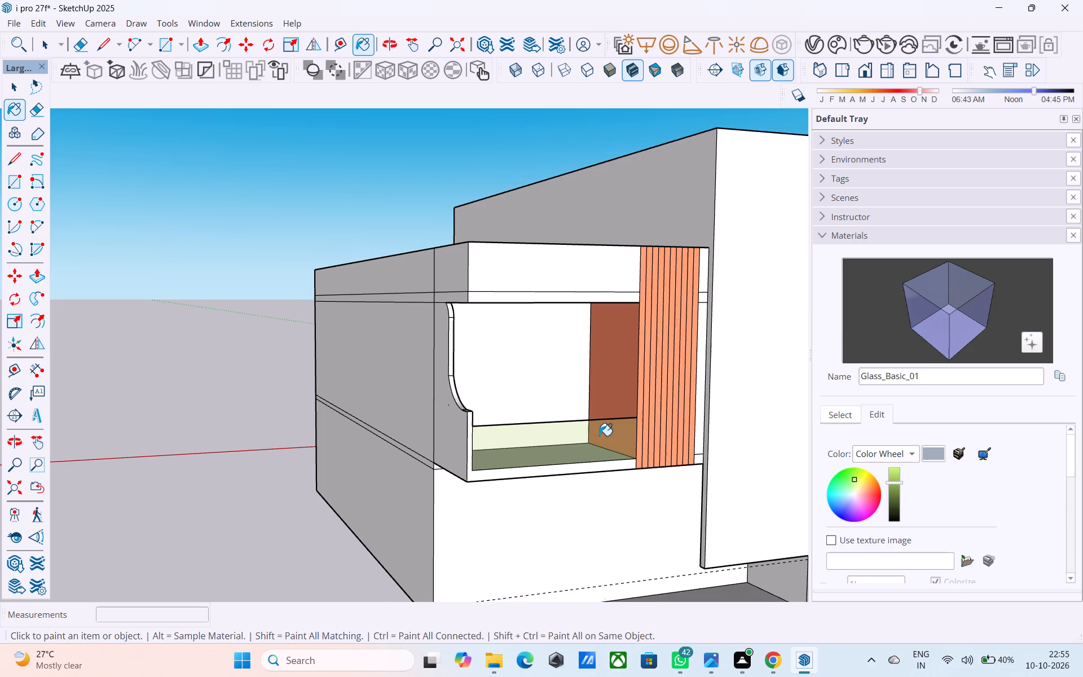
middle_drag(598, 434, 662, 386)
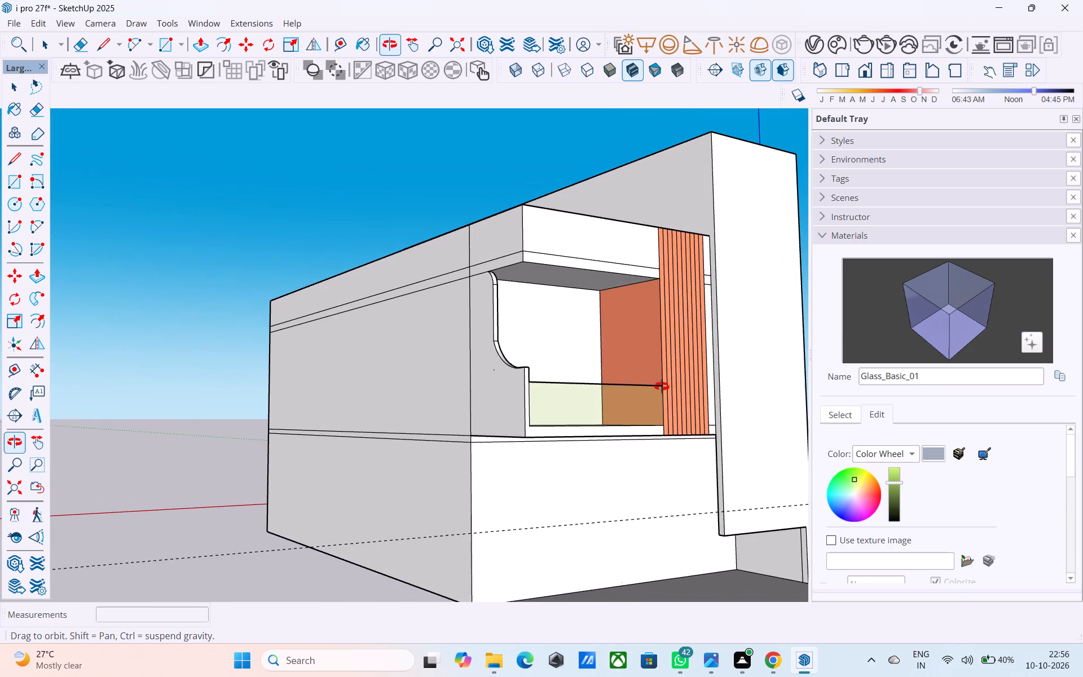
middle_drag(662, 386, 680, 388)
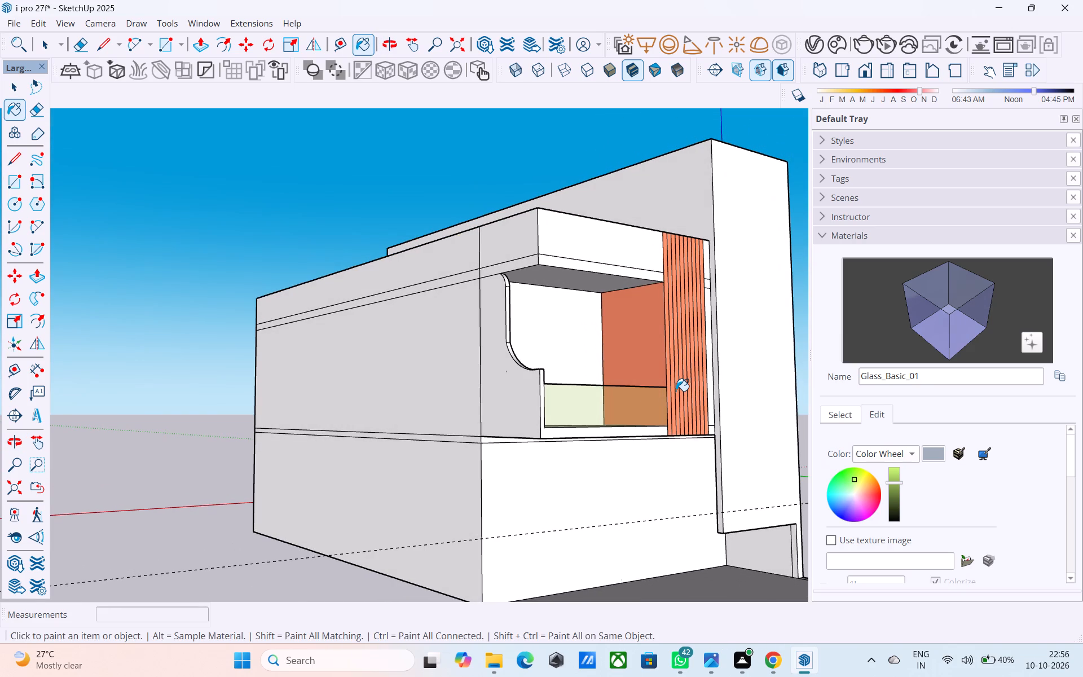
scroll(626, 401, up, 1)
middle_drag(626, 401, 803, 451)
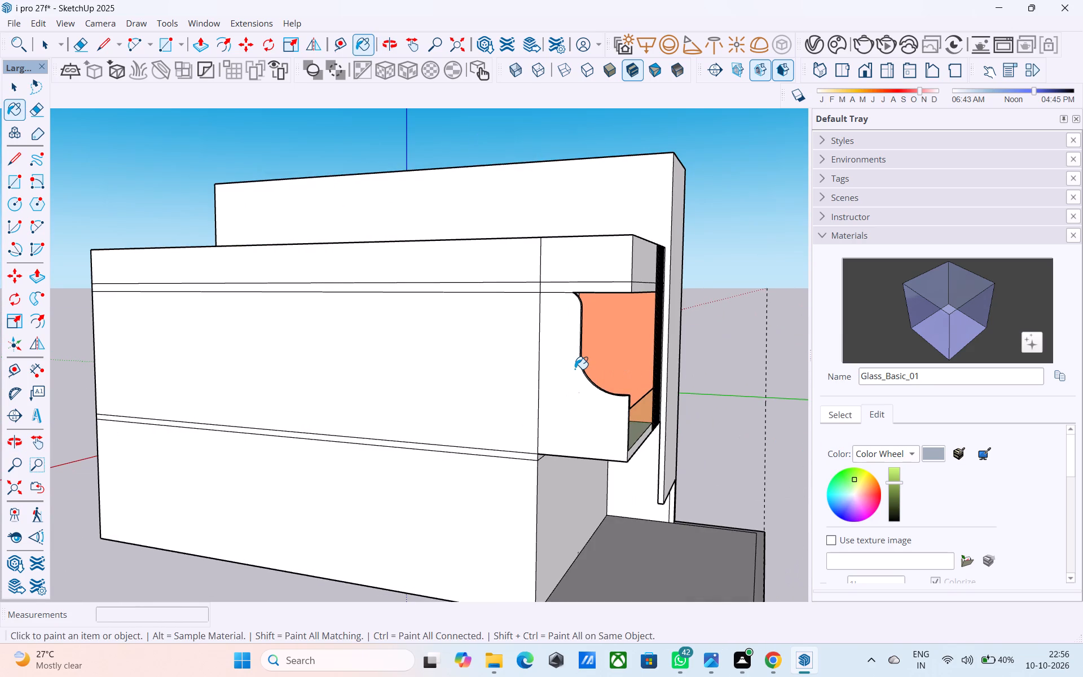
middle_drag(636, 421, 620, 397)
middle_drag(554, 407, 575, 399)
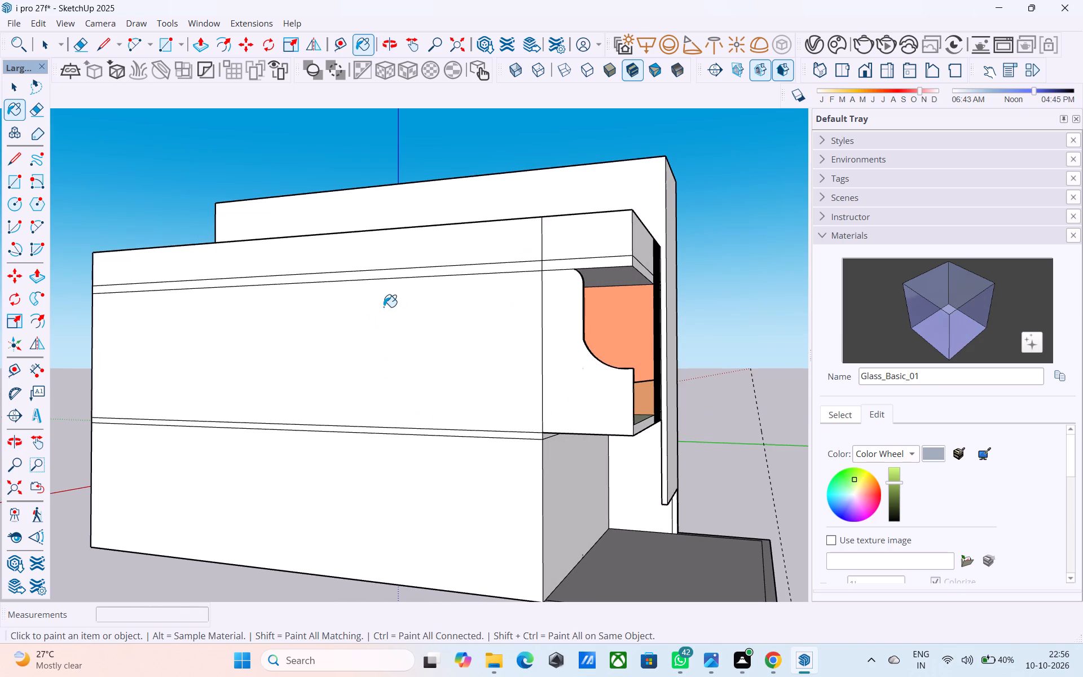
scroll(403, 326, down, 2)
middle_drag(426, 348, 354, 370)
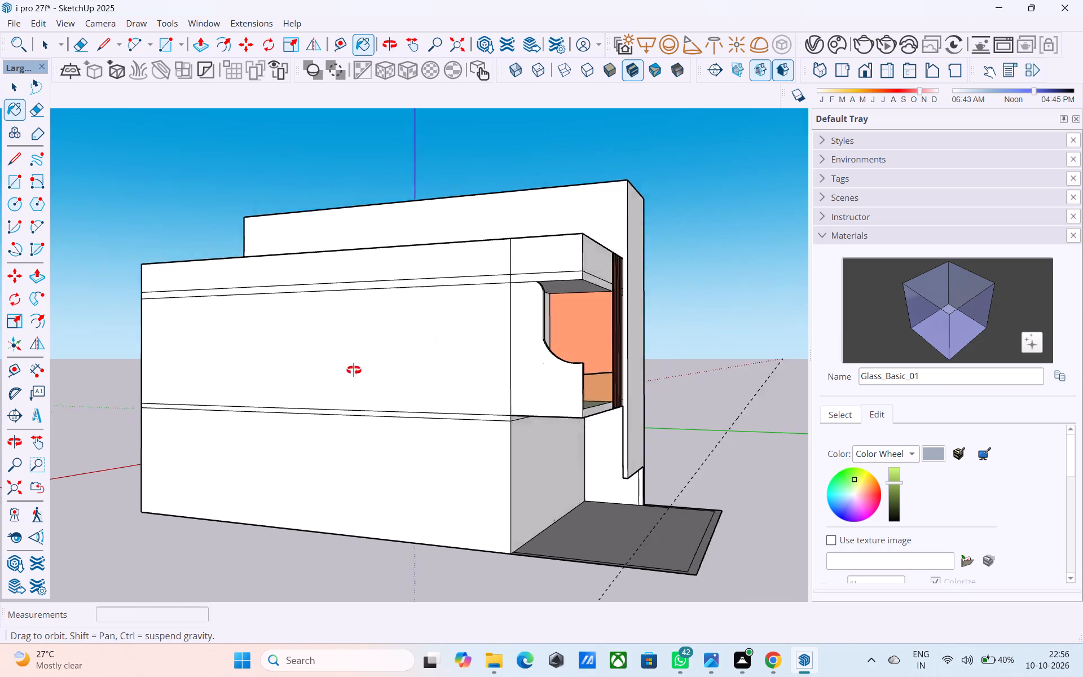
middle_drag(354, 370, 273, 388)
middle_drag(442, 358, 401, 402)
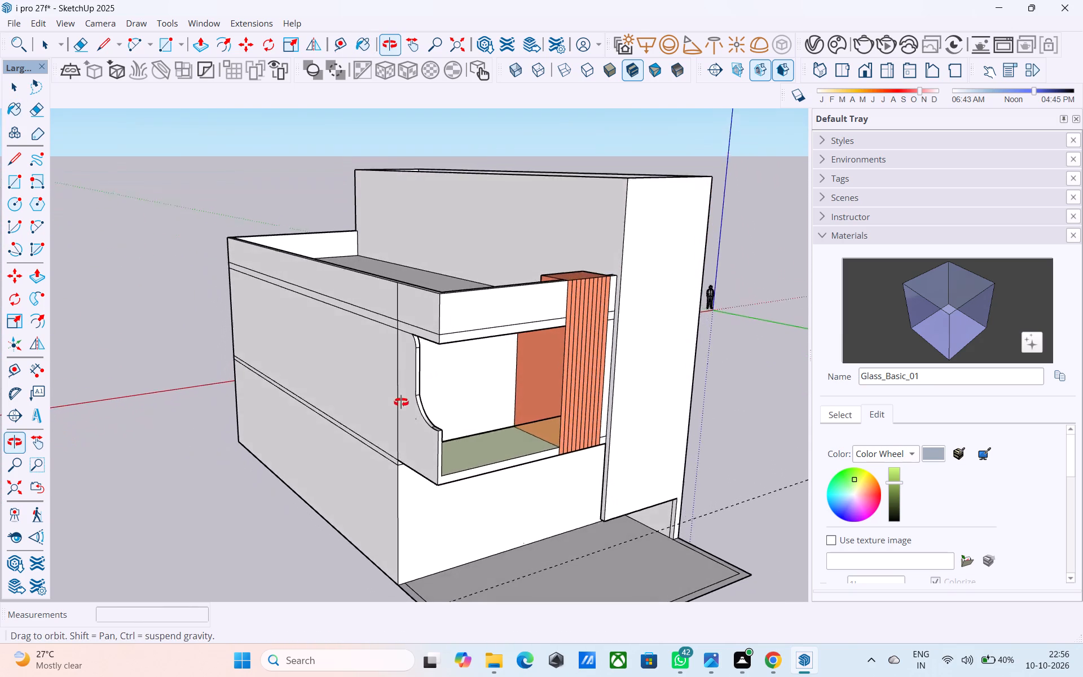
middle_drag(401, 402, 402, 402)
Paint the outer faces of the lower roof's front parapet and its short side section with Glass_Basic_01.
scroll(466, 348, up, 4)
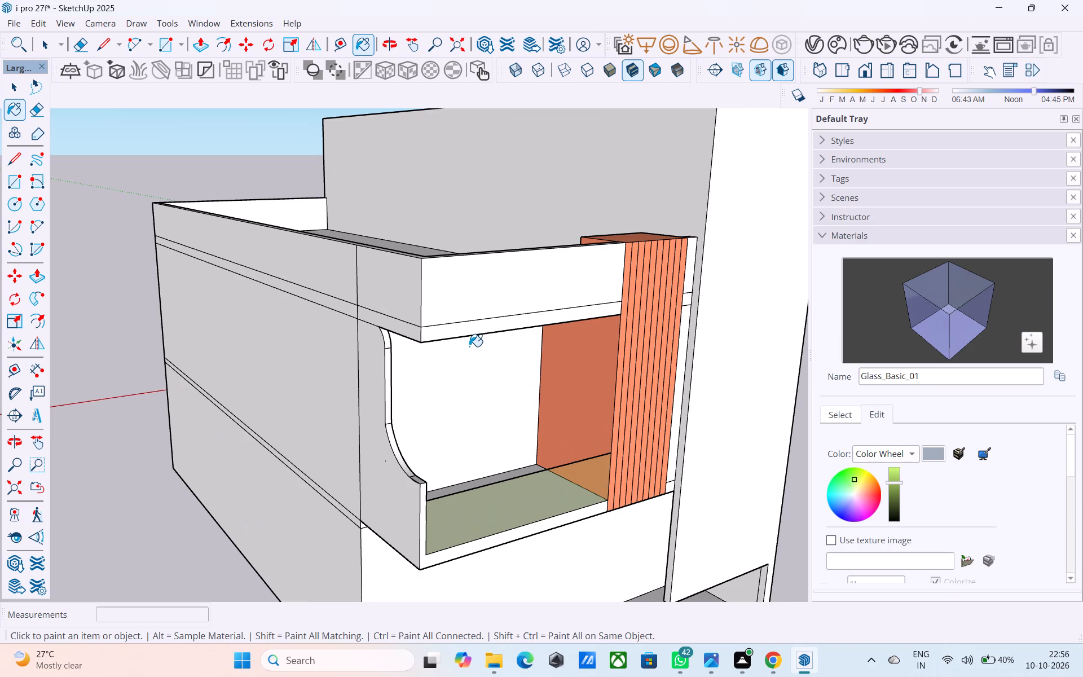
middle_drag(469, 346, 466, 357)
scroll(450, 335, up, 4)
key(space)
click(454, 313)
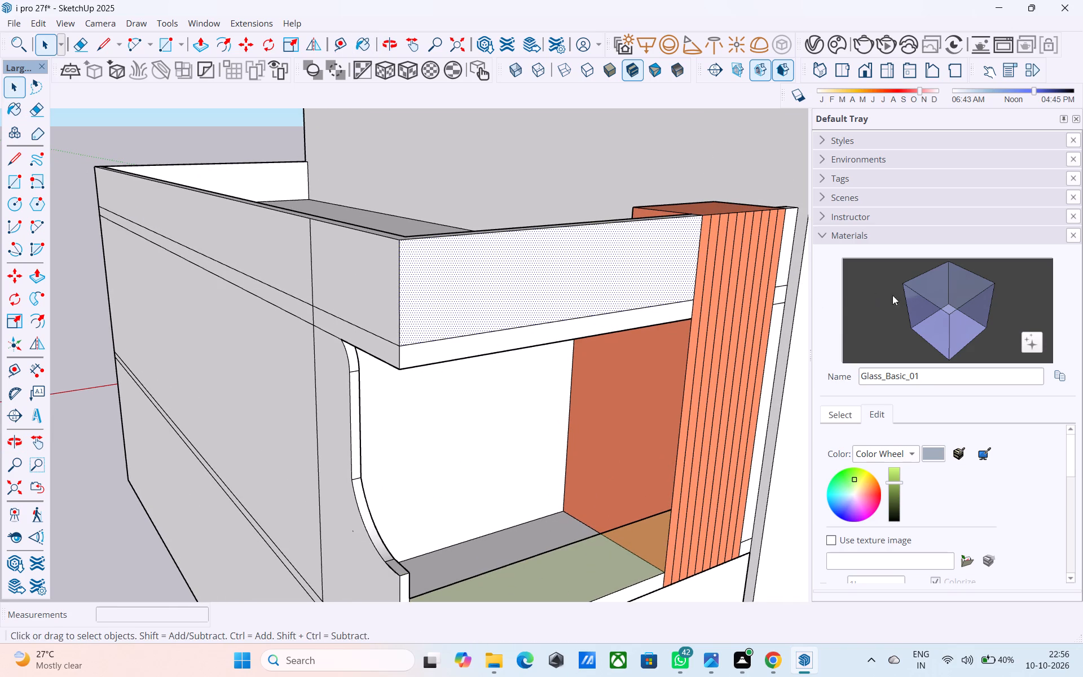
click(931, 295)
click(503, 288)
click(364, 284)
Paint the inner faces of the front parapet and its short side section with Glass_Basic_01.
middle_drag(427, 269, 154, 395)
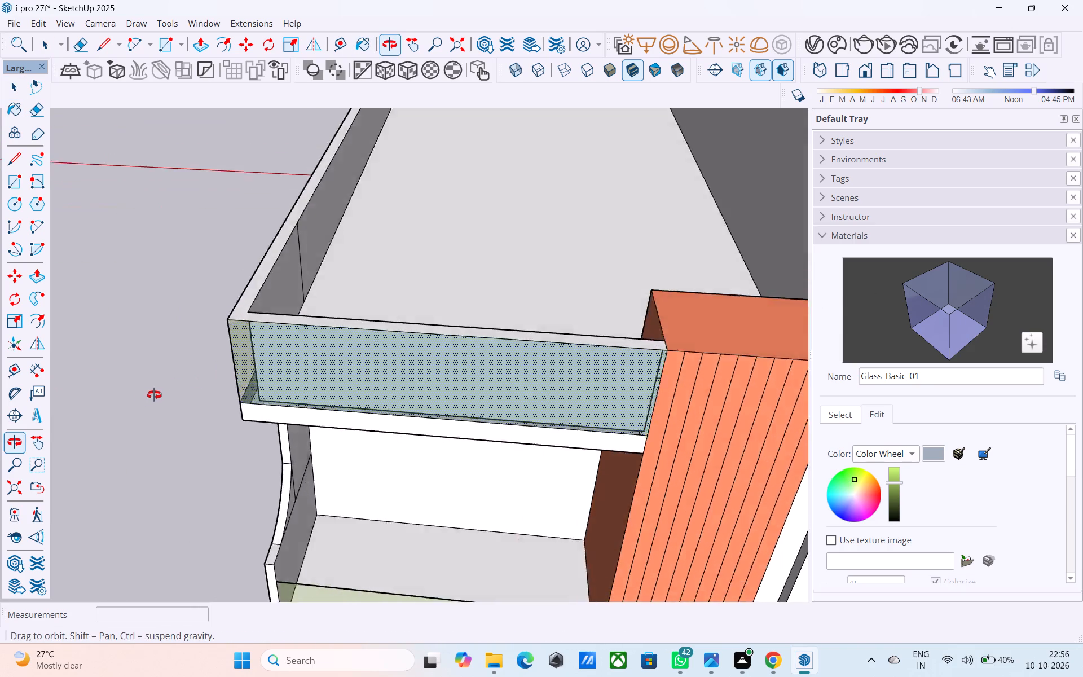
middle_drag(154, 395, 143, 389)
middle_drag(288, 280, 262, 290)
scroll(262, 290, up, 1)
click(265, 283)
middle_drag(427, 287, 0, 311)
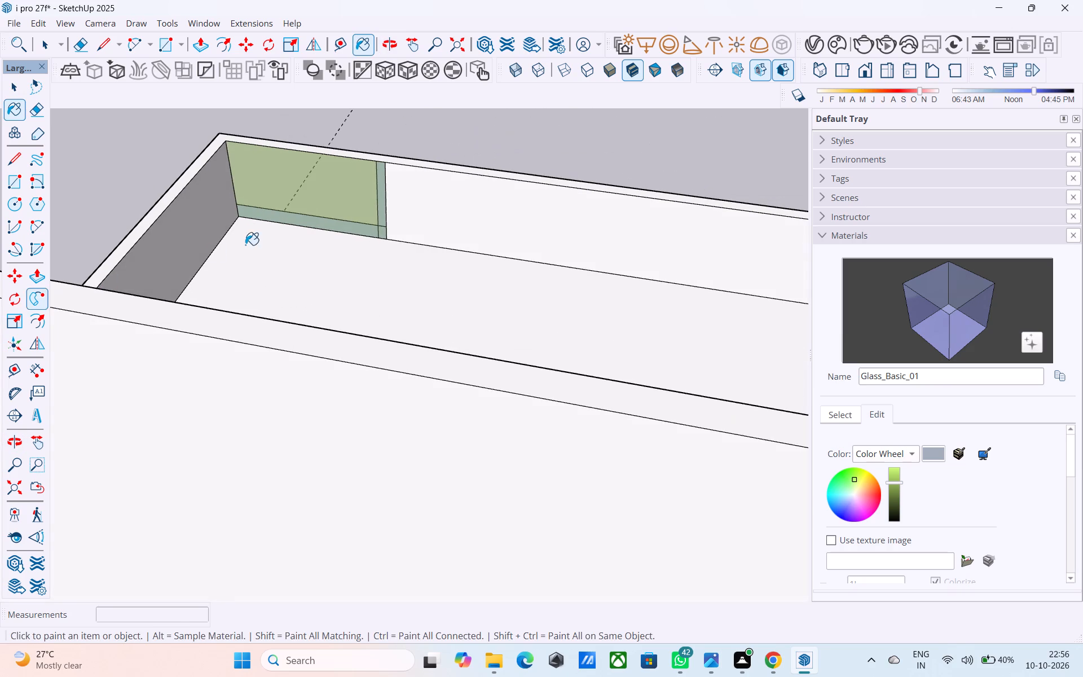
click(217, 234)
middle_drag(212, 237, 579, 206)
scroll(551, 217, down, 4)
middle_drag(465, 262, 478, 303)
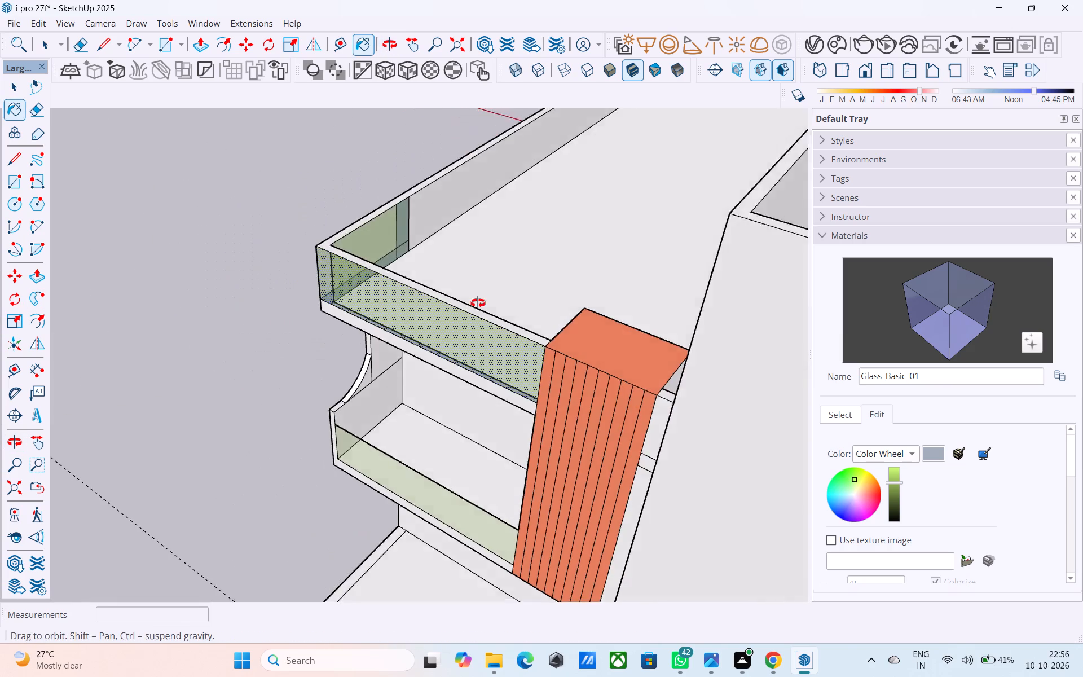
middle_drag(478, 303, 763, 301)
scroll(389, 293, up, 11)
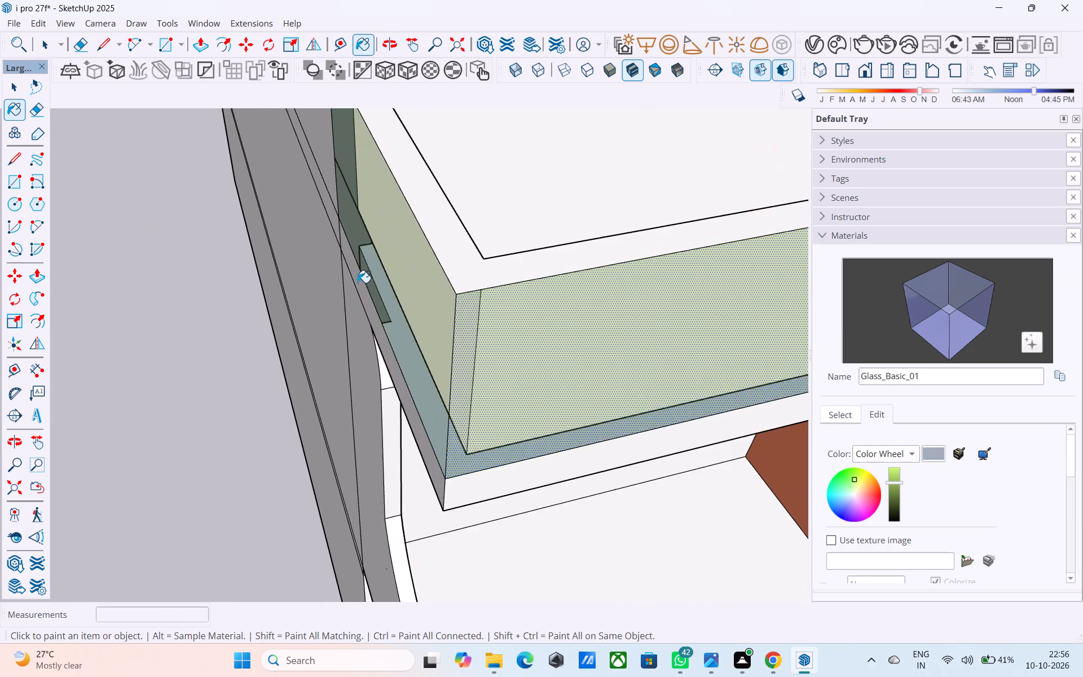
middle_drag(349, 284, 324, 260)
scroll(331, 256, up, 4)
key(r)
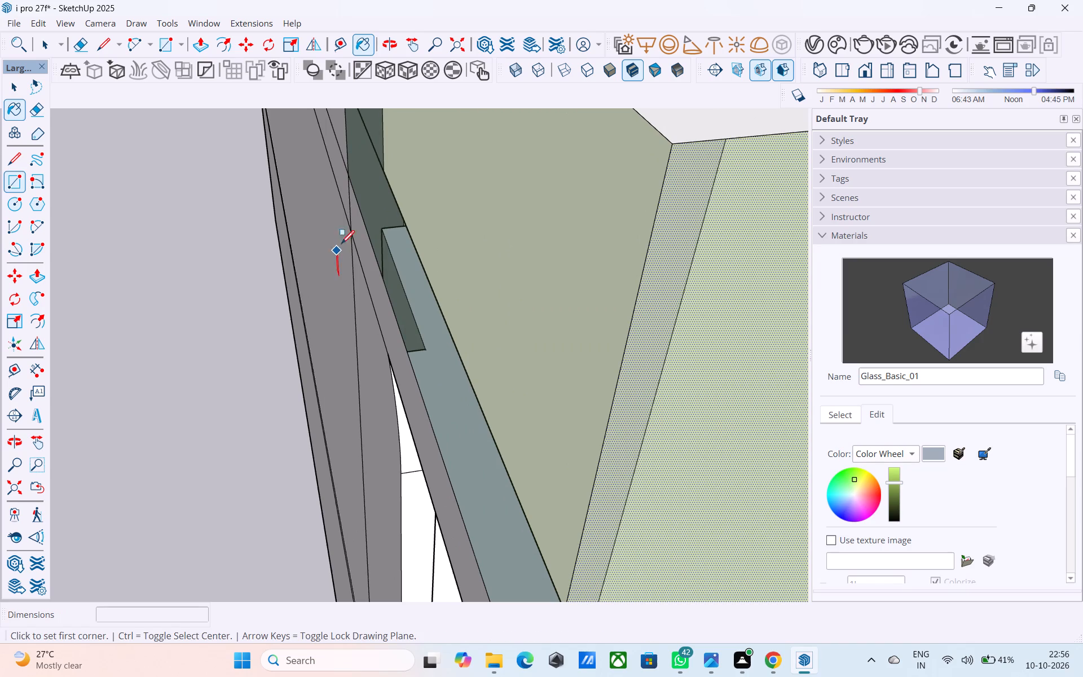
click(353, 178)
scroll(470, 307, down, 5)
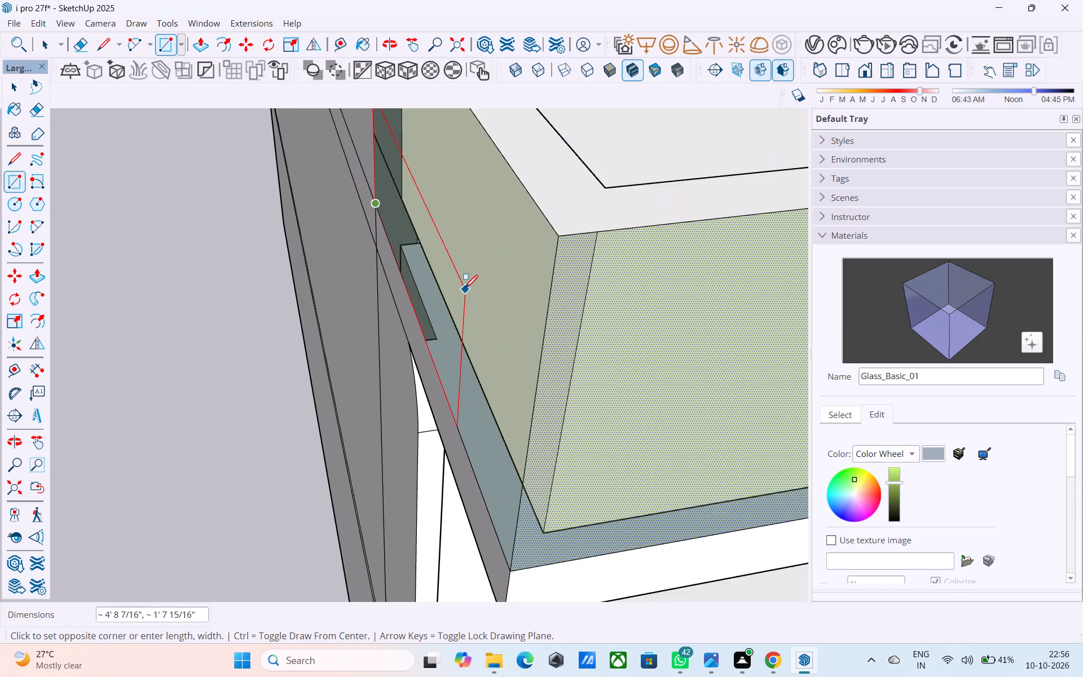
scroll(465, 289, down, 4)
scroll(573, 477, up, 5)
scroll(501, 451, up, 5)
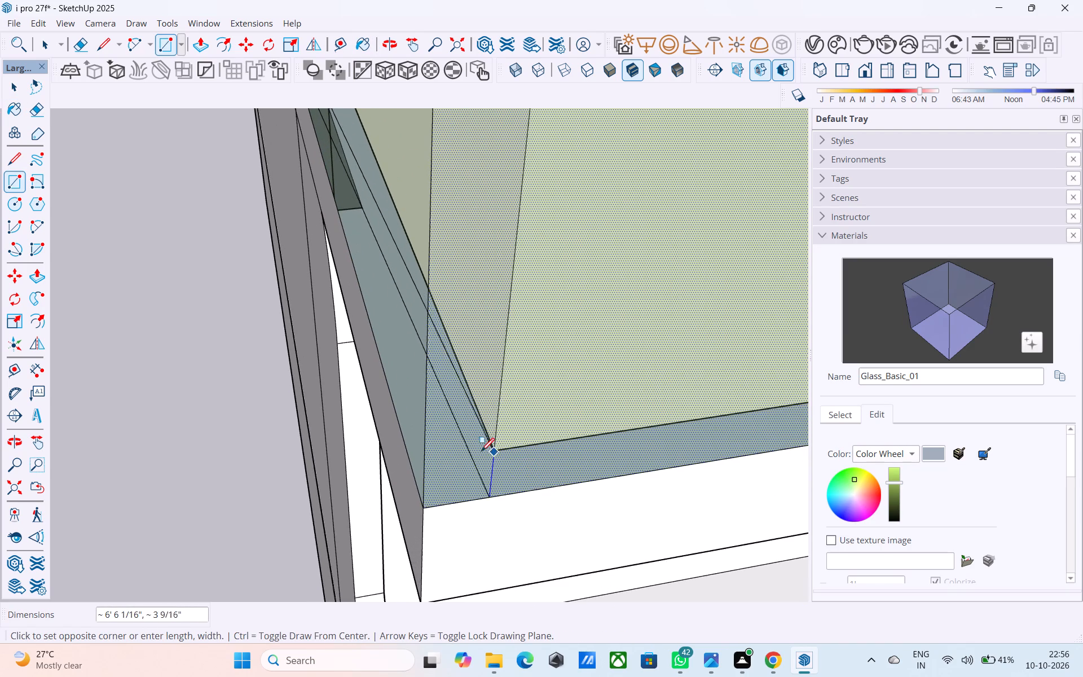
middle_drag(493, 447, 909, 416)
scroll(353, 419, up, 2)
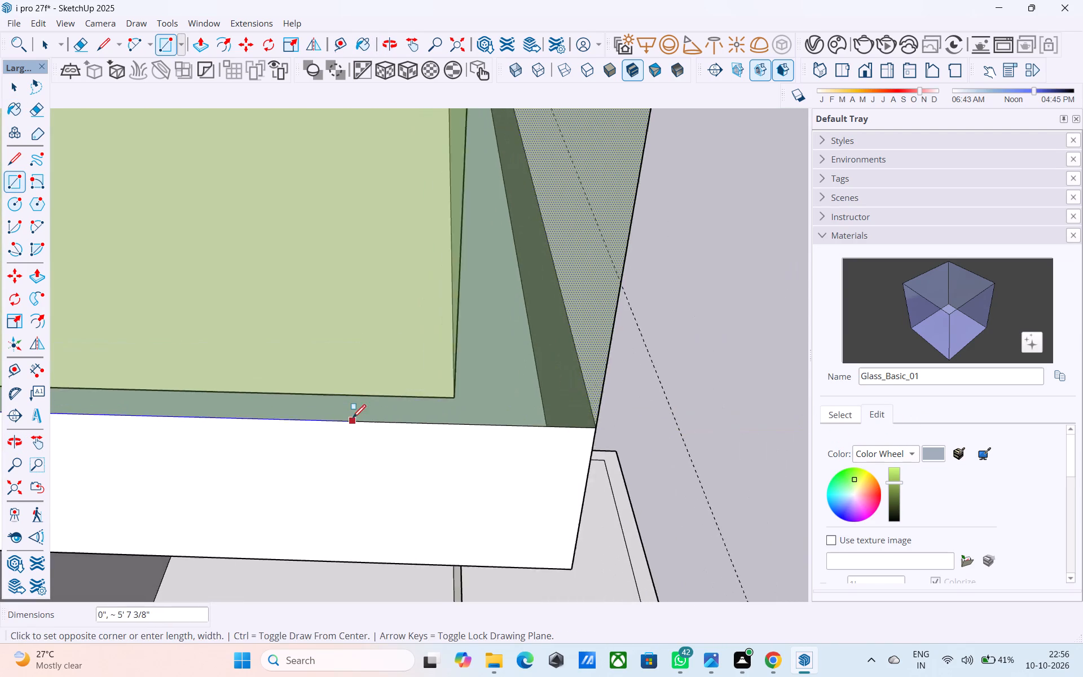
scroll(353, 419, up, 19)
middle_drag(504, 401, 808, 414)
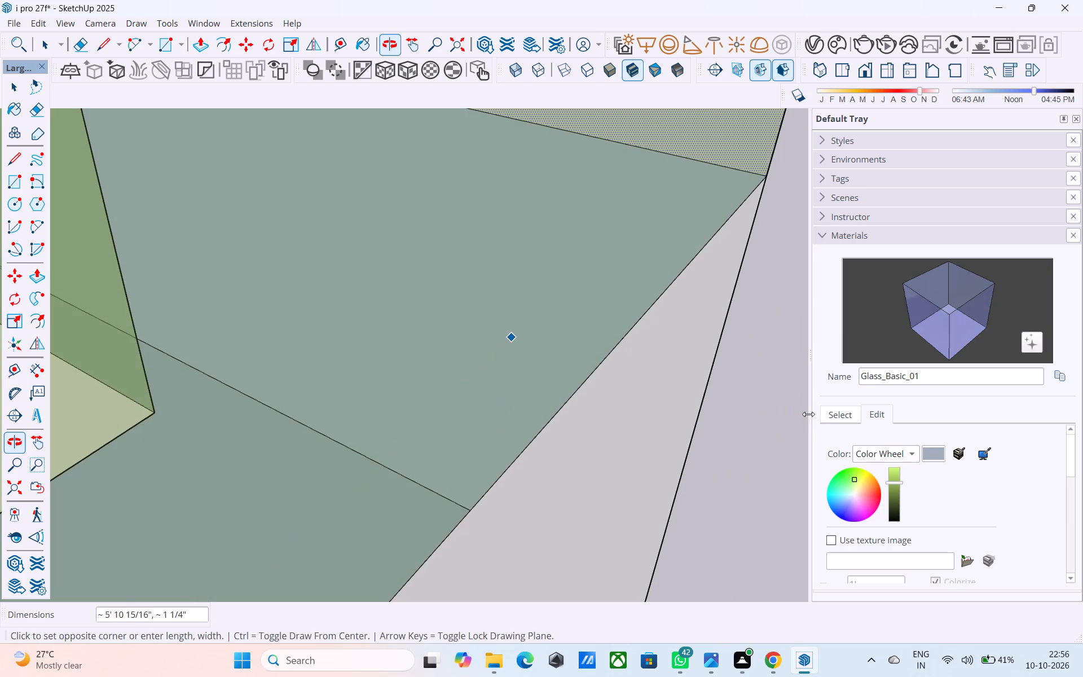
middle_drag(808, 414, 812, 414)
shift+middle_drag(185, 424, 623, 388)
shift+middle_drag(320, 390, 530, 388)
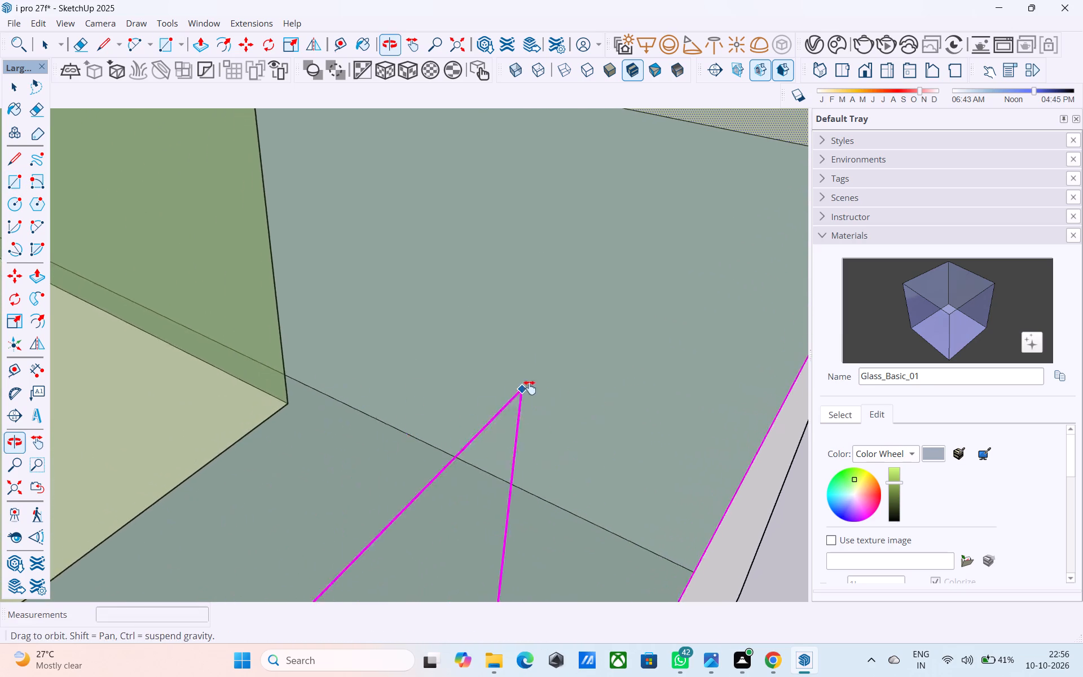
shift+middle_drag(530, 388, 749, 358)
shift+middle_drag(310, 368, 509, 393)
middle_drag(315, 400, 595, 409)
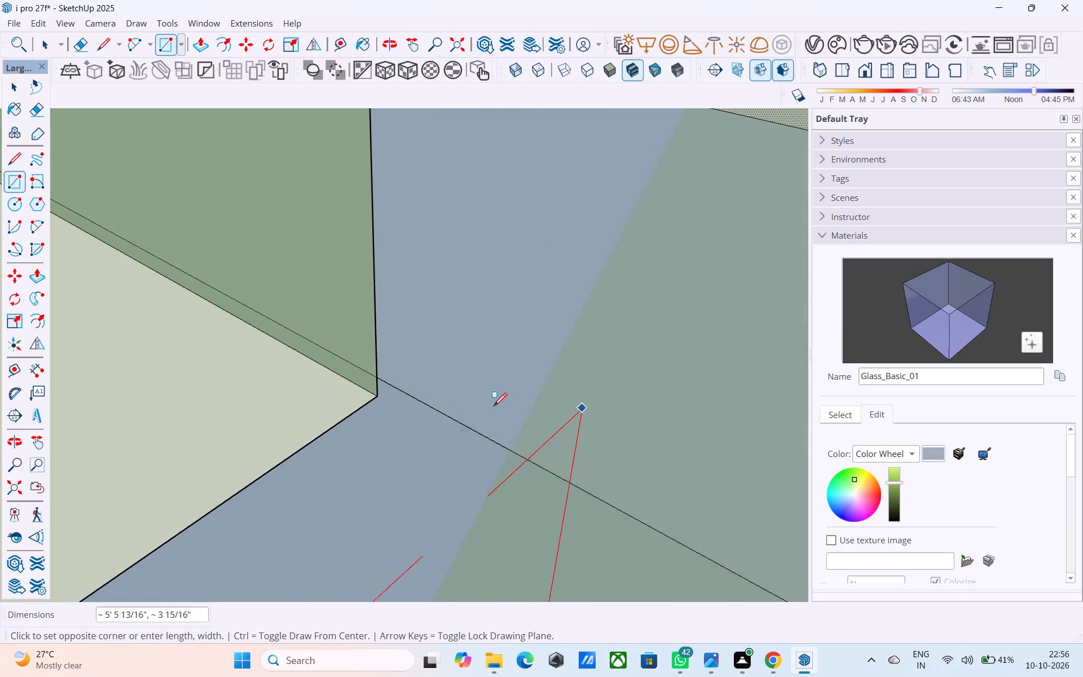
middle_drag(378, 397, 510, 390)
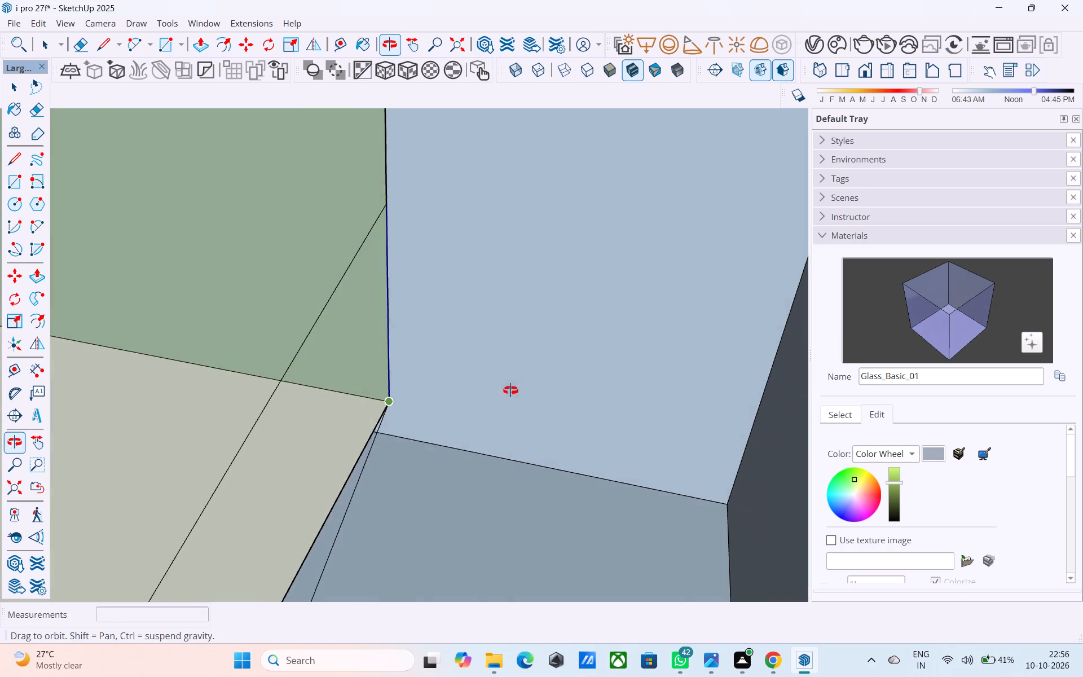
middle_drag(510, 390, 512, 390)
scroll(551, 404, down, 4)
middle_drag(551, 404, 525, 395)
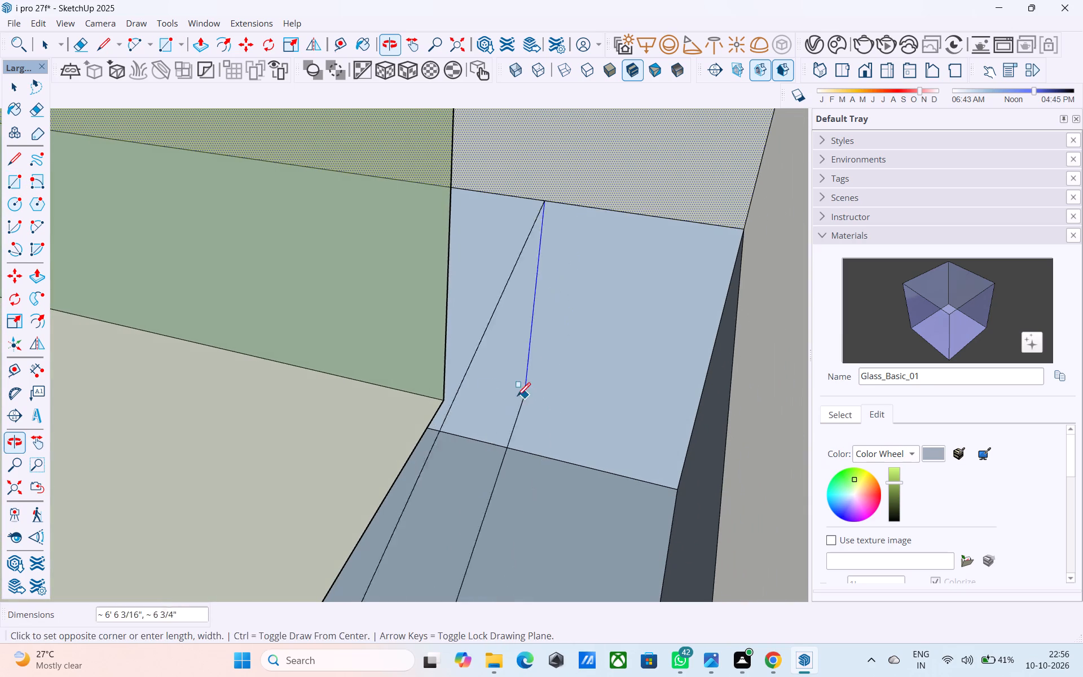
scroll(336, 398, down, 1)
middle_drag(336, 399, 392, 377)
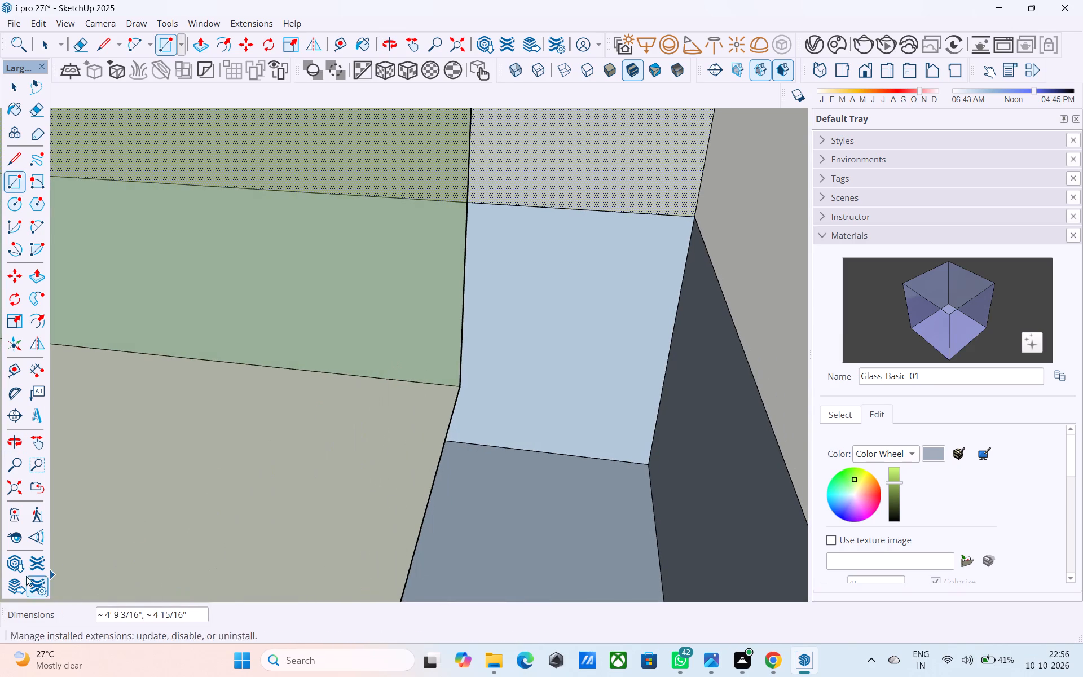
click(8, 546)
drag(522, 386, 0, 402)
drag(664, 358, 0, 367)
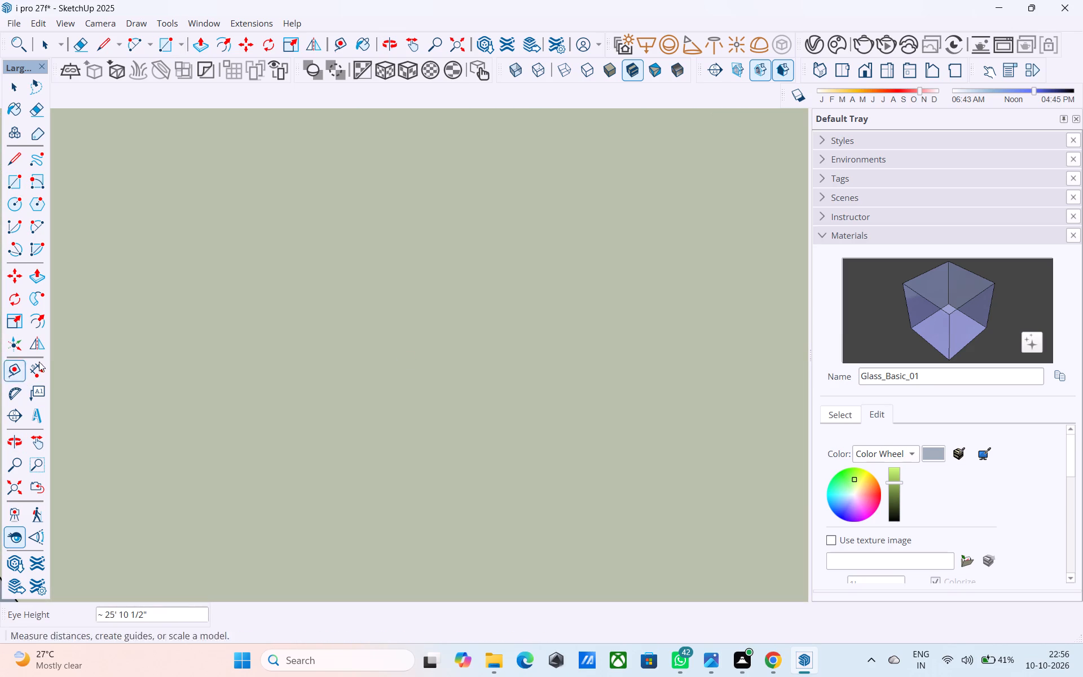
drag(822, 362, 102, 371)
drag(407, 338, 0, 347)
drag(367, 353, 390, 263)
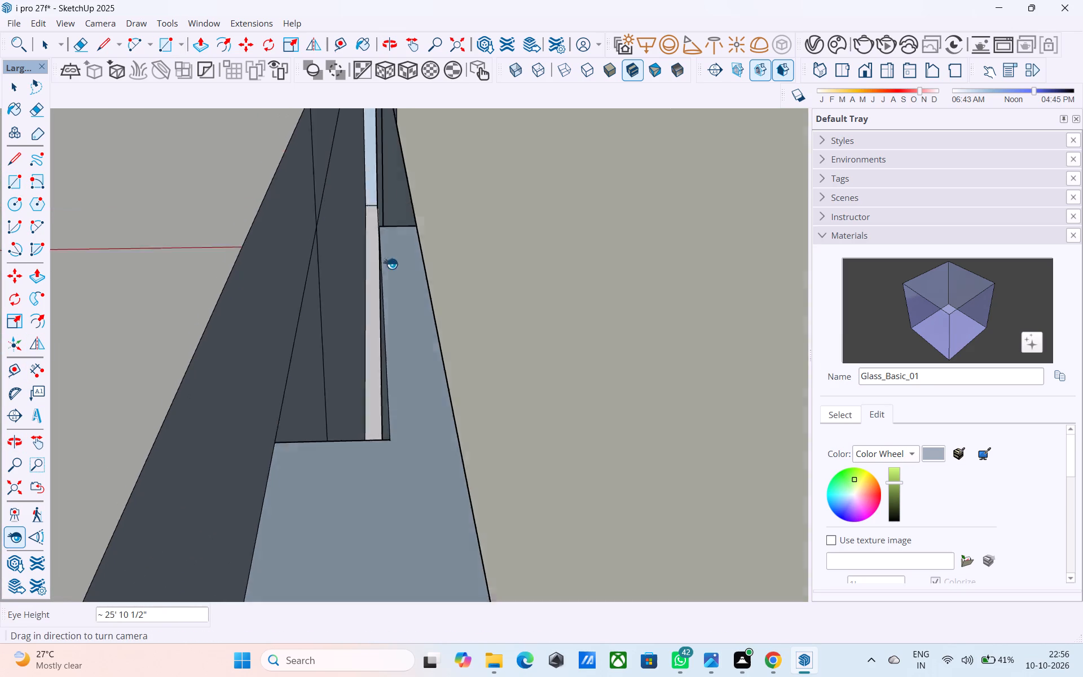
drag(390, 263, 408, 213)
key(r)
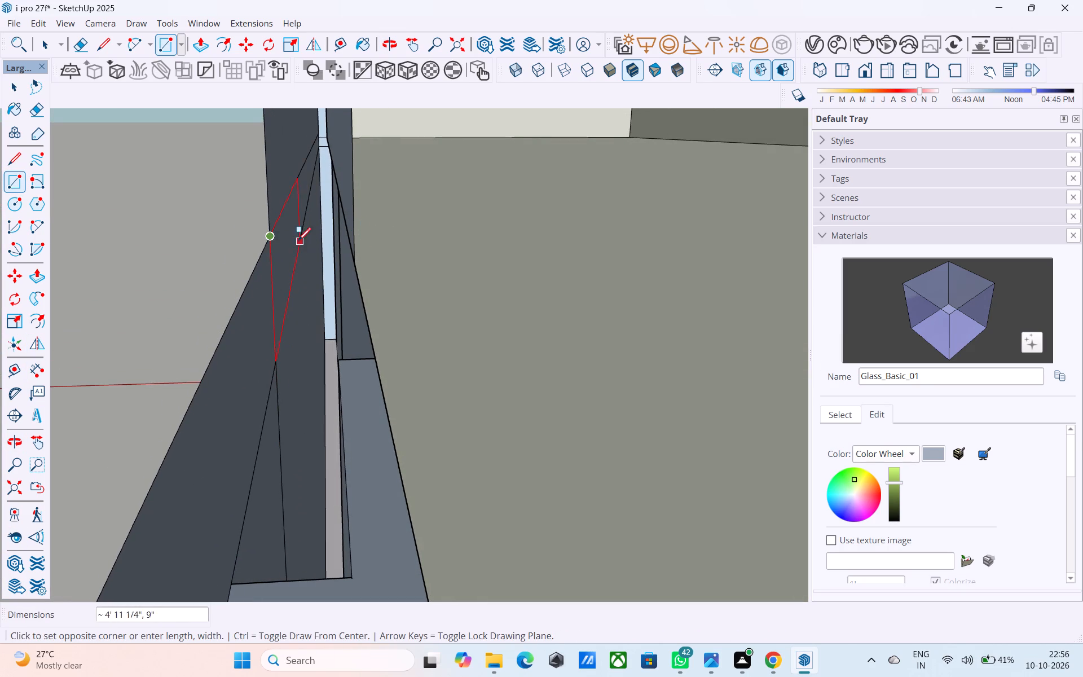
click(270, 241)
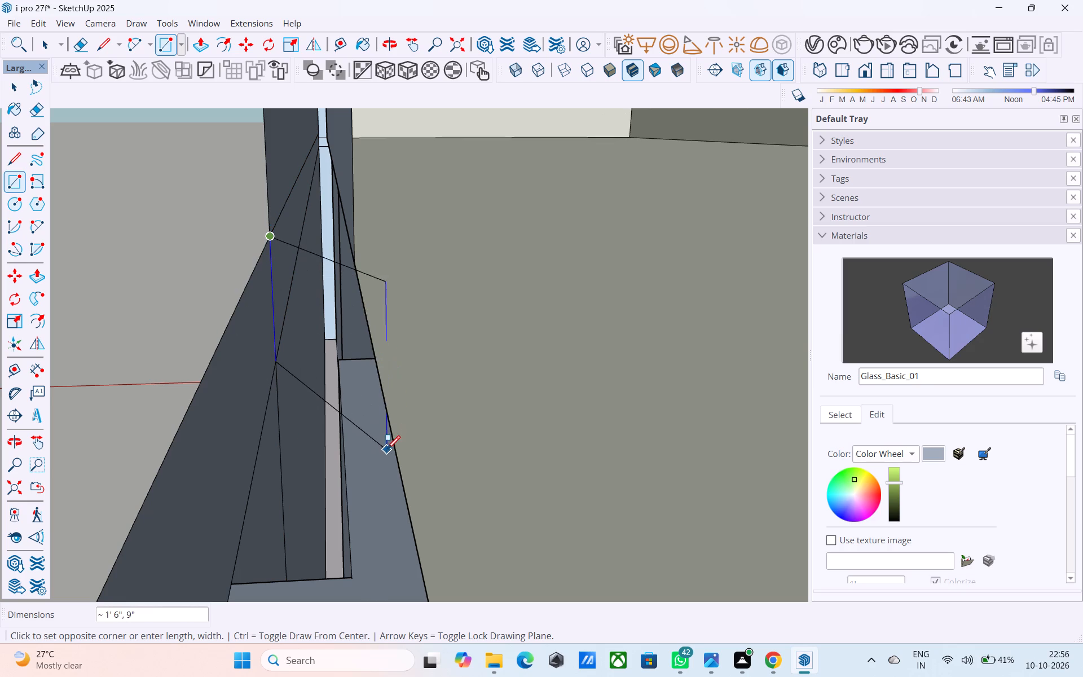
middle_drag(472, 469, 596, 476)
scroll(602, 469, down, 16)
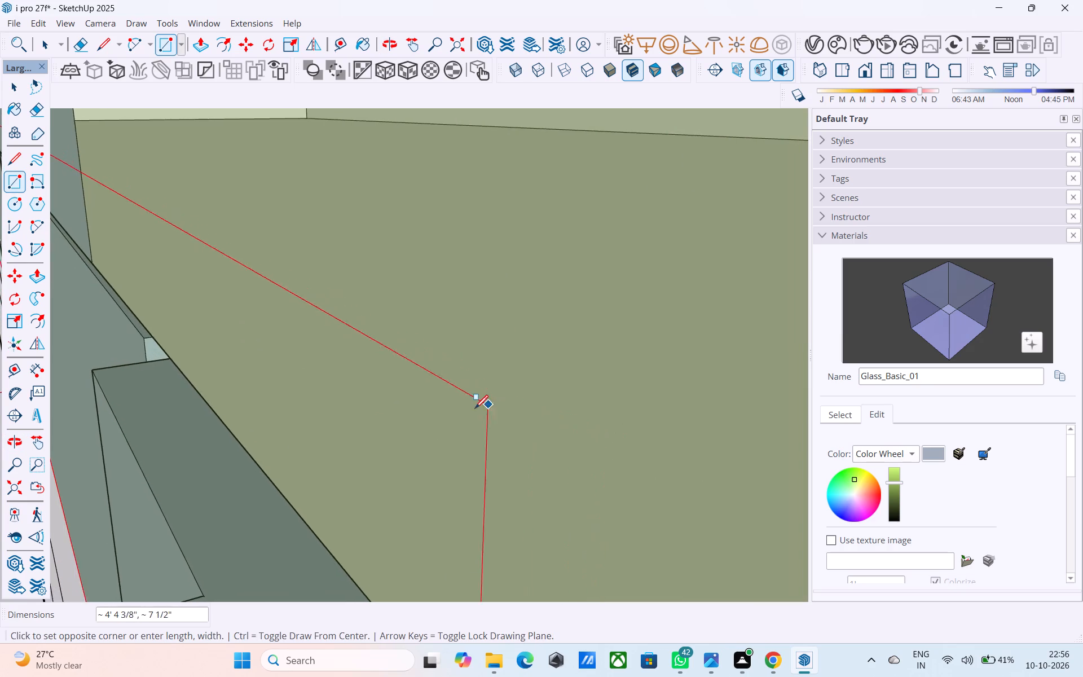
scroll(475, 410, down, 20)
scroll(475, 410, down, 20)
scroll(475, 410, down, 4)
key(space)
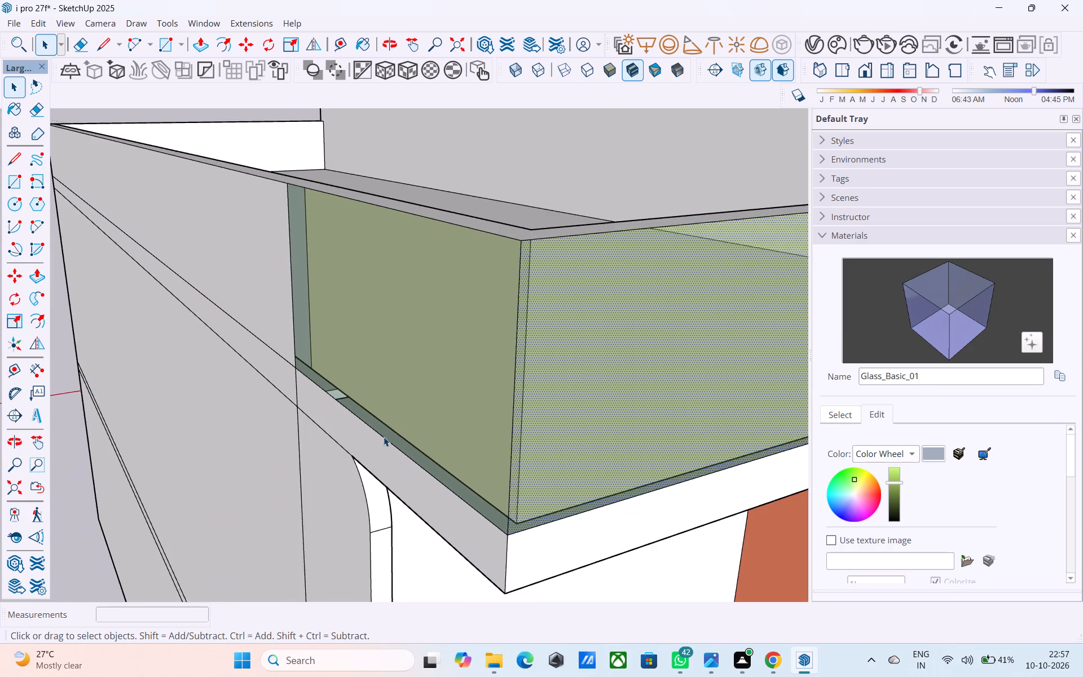
Examine the tinted glass parapet's corner, its short side section and the grooved block from above, inside and the front.
scroll(384, 437, down, 7)
middle_drag(382, 436, 124, 570)
scroll(464, 426, up, 1)
middle_drag(465, 425, 430, 443)
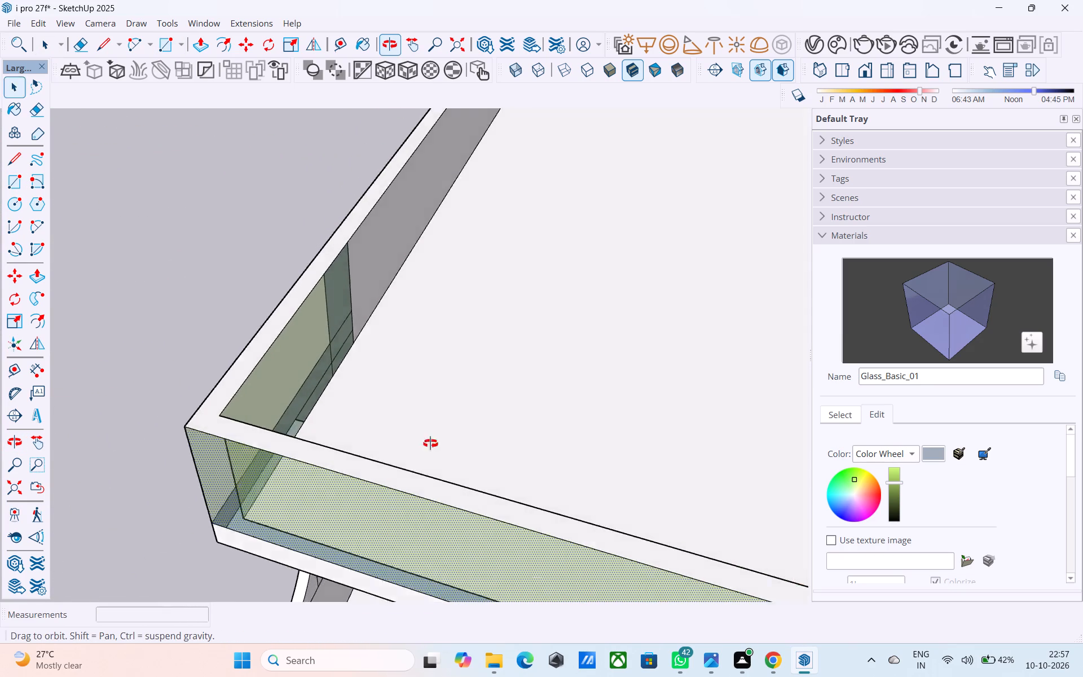
middle_drag(430, 443, 63, 415)
middle_drag(188, 374, 168, 407)
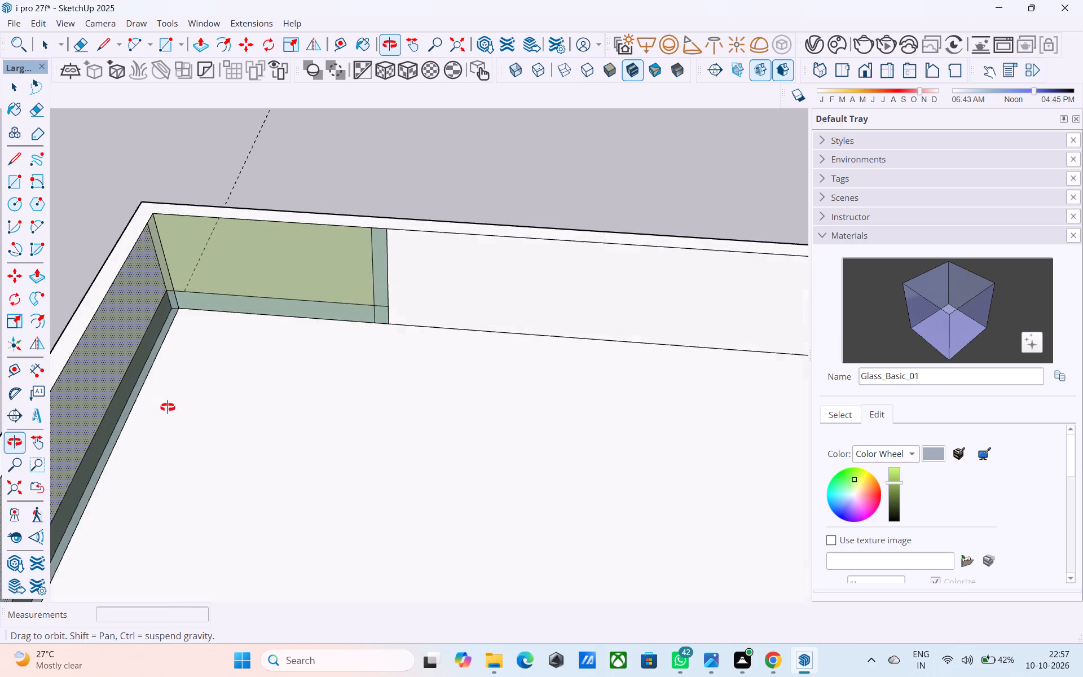
middle_drag(168, 407, 619, 293)
scroll(571, 247, down, 5)
middle_drag(447, 331, 709, 245)
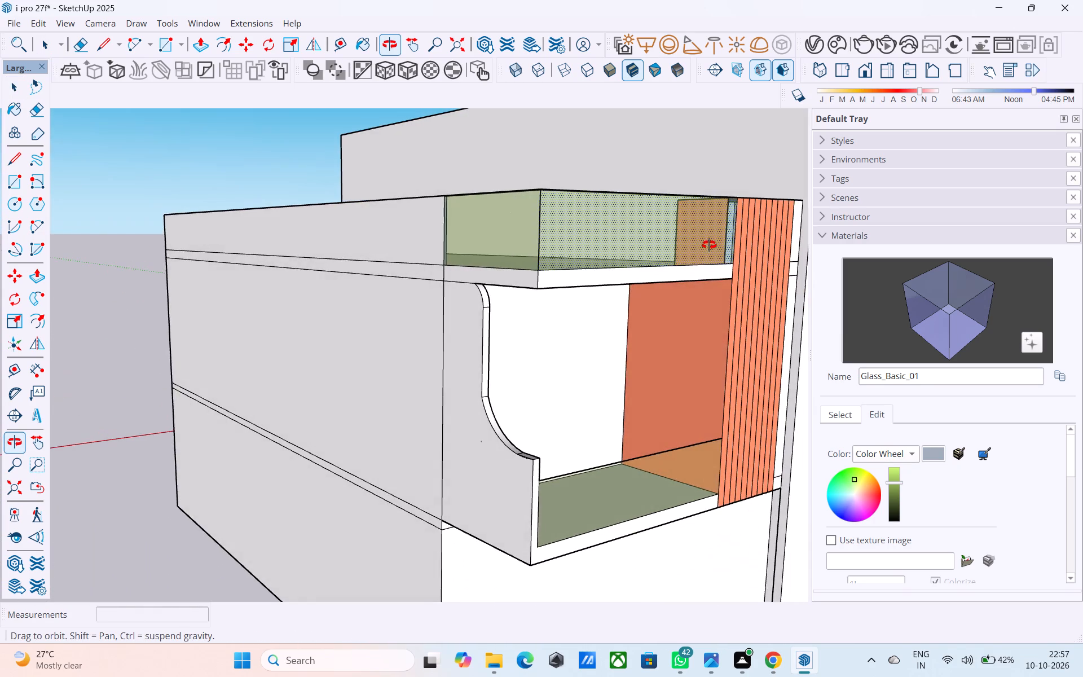
middle_drag(709, 245, 724, 241)
middle_drag(666, 267, 658, 253)
scroll(657, 248, down, 1)
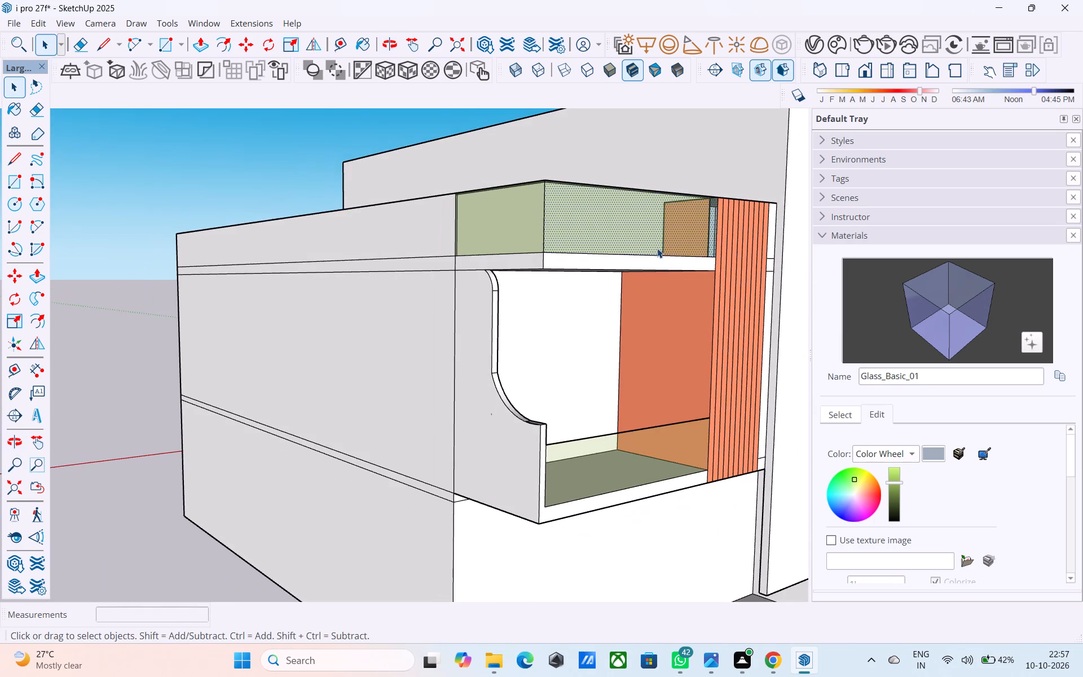
middle_drag(686, 232, 675, 274)
middle_drag(751, 238, 745, 306)
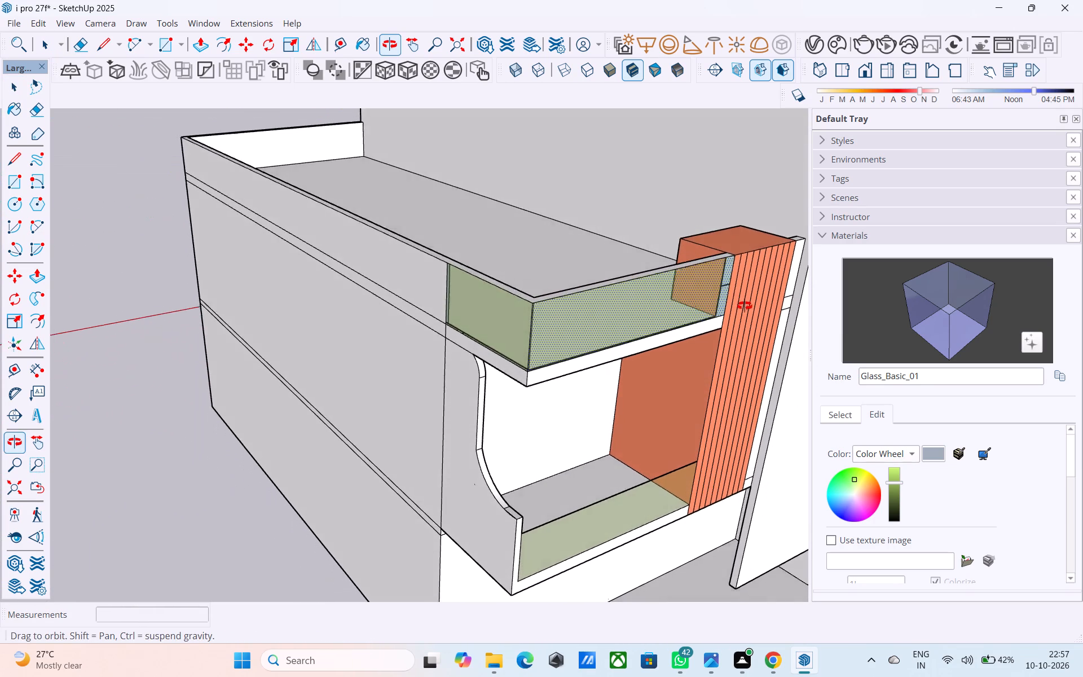
middle_drag(745, 306, 745, 310)
Draw a 6" line across the front parapet's thickness at its base beside the grooved block, closing the open end.
scroll(732, 265, up, 11)
middle_drag(733, 263, 953, 206)
scroll(733, 263, up, 1)
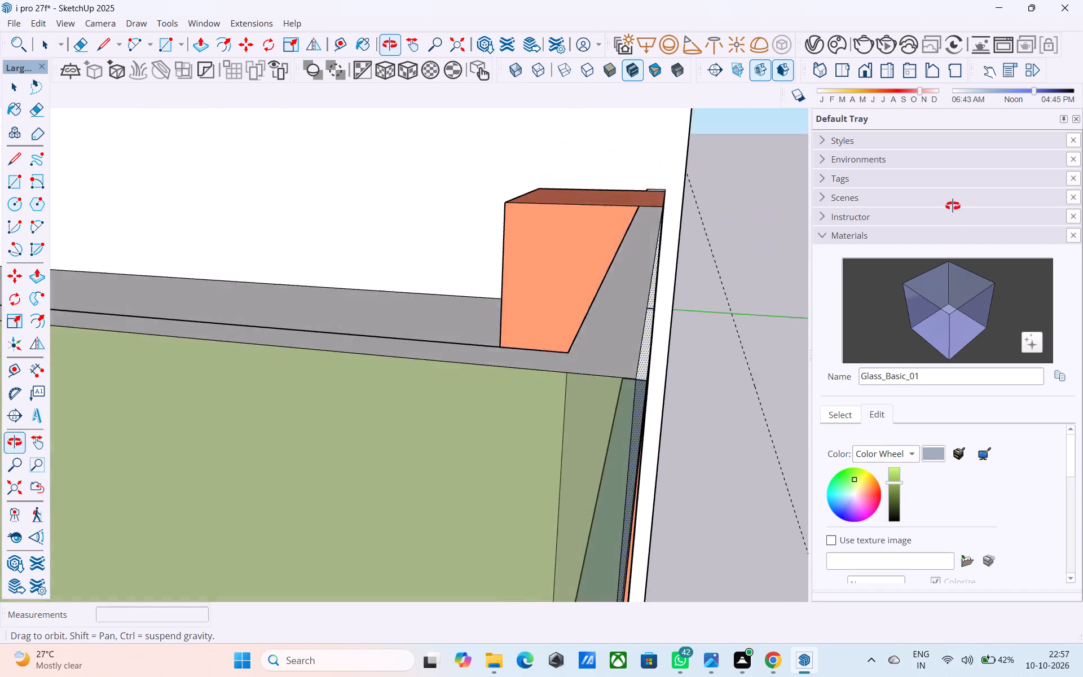
middle_drag(953, 206, 960, 190)
scroll(771, 340, up, 1)
middle_drag(594, 413, 595, 413)
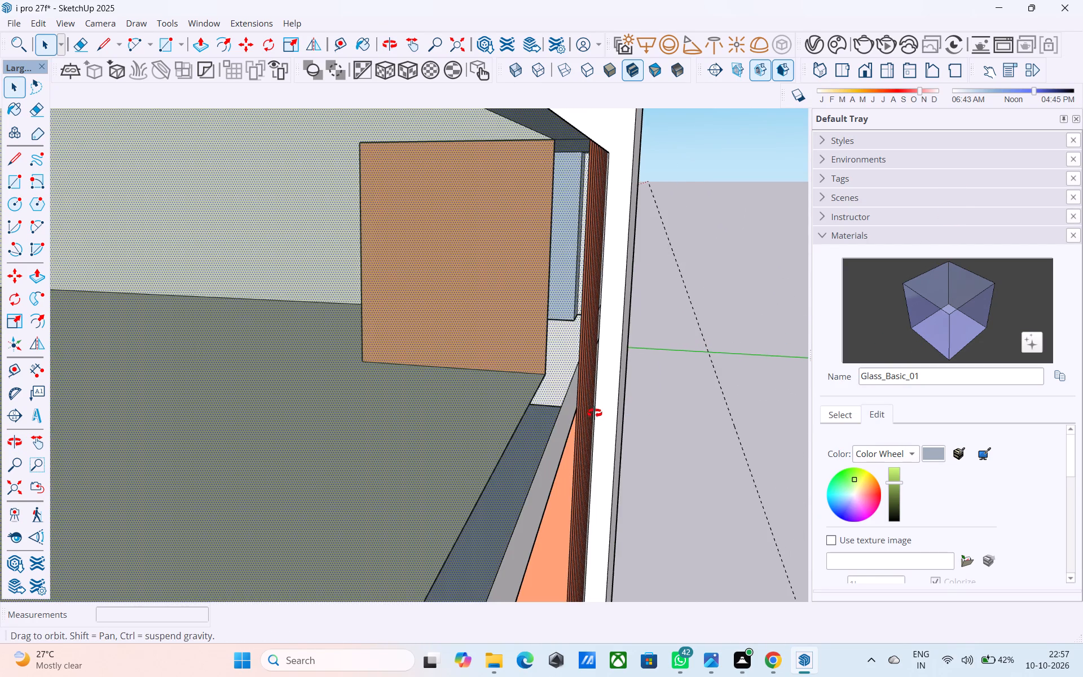
middle_drag(595, 413, 613, 410)
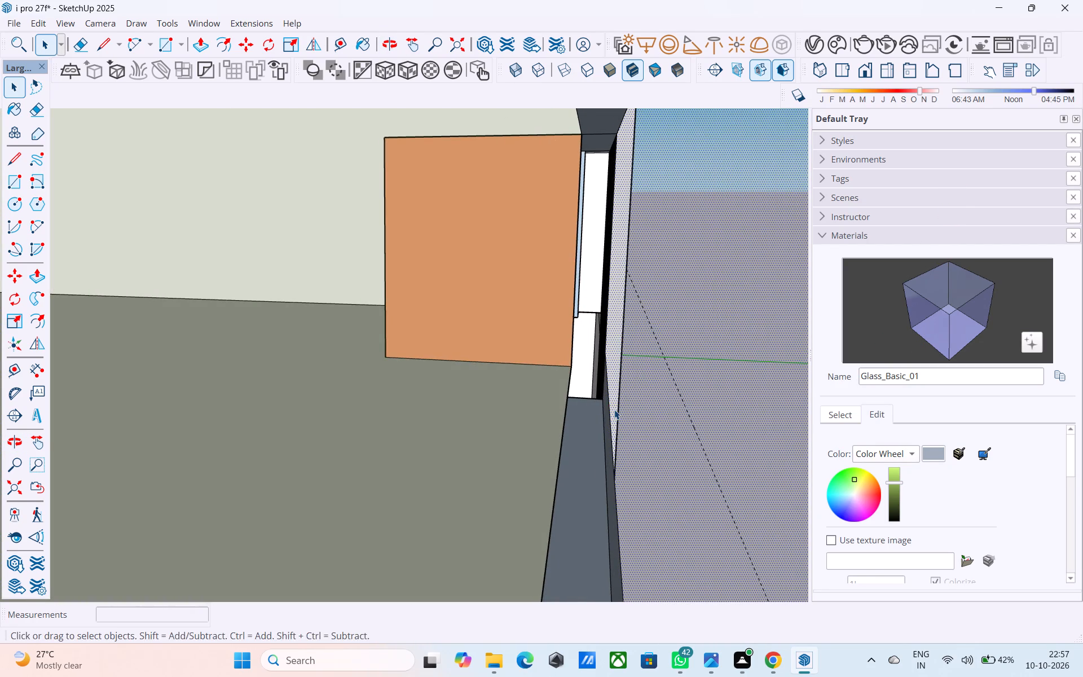
key(l)
click(573, 371)
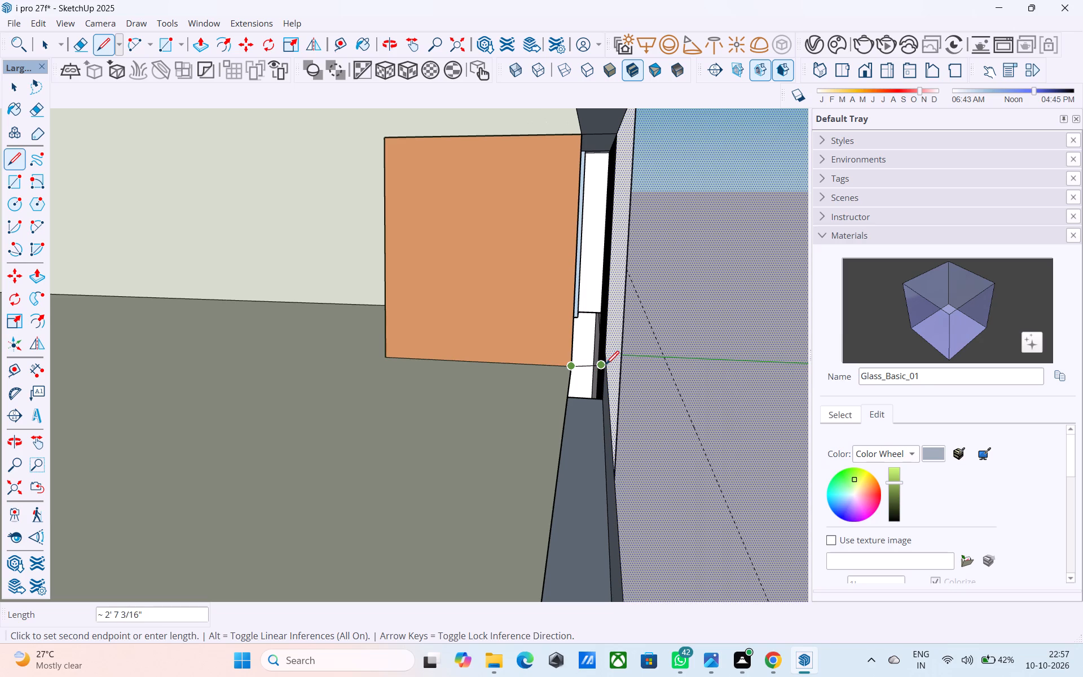
scroll(605, 367, up, 7)
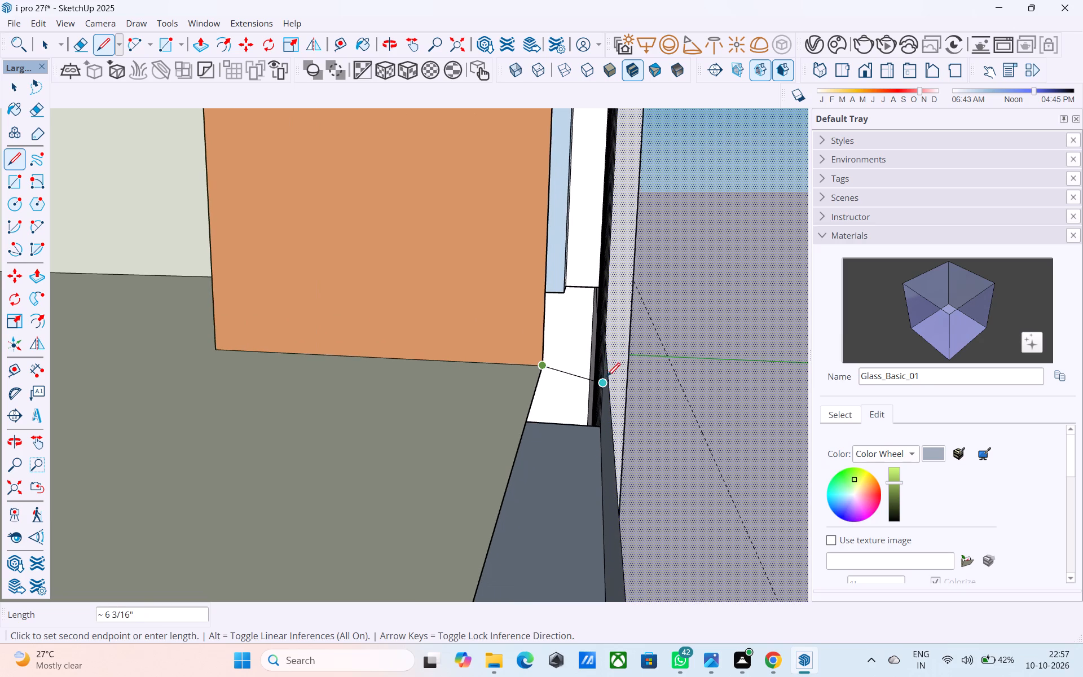
click(608, 372)
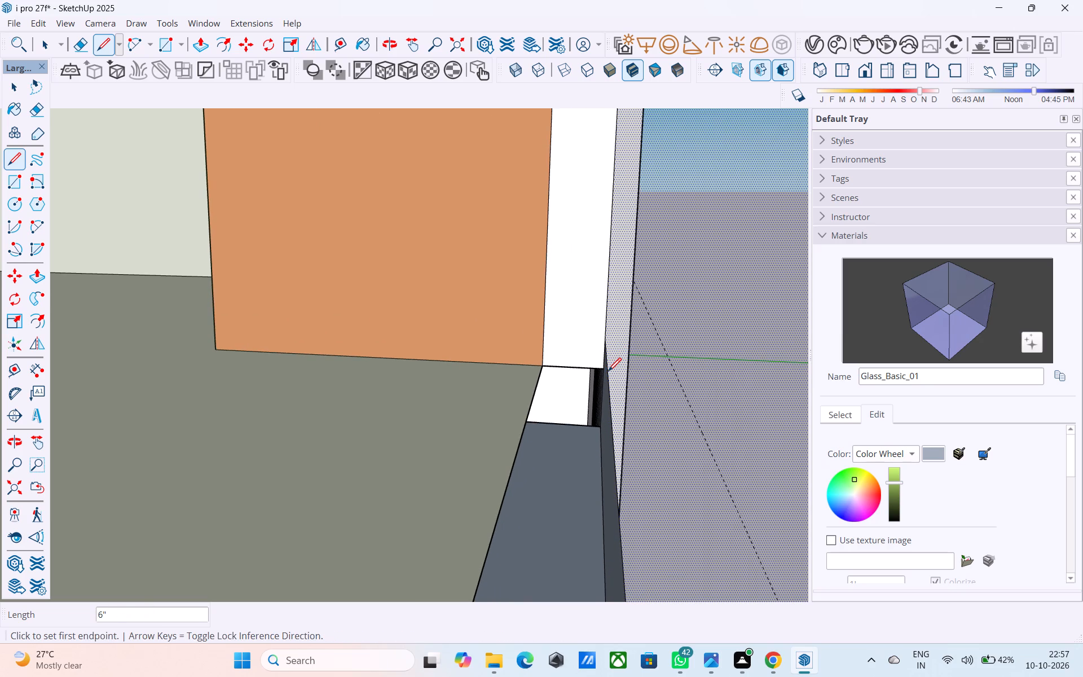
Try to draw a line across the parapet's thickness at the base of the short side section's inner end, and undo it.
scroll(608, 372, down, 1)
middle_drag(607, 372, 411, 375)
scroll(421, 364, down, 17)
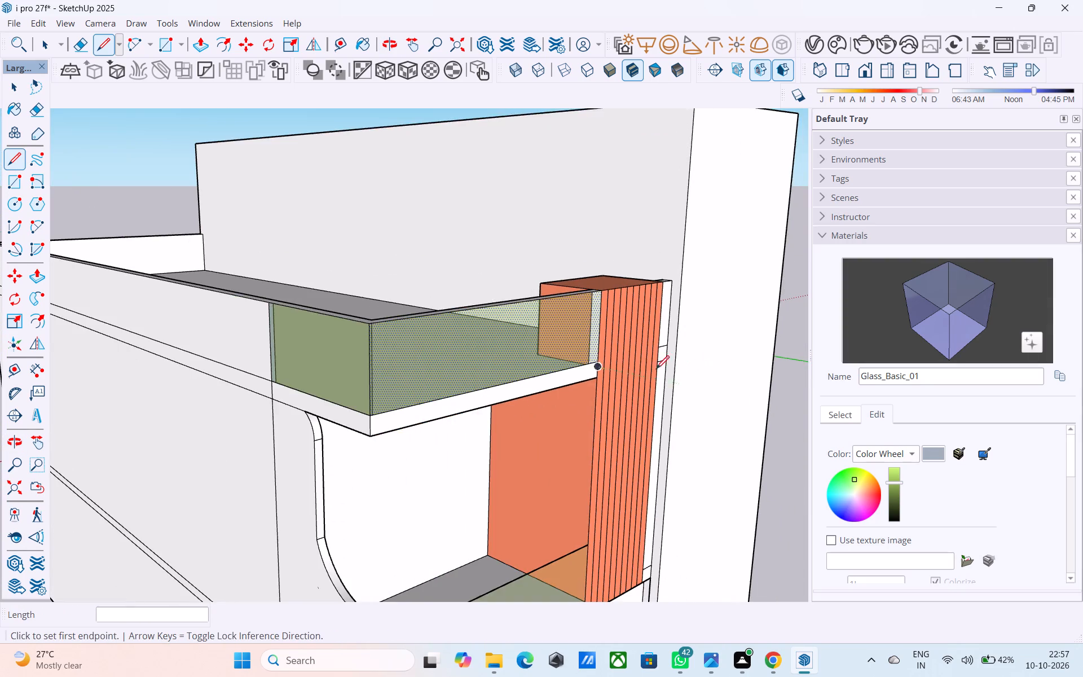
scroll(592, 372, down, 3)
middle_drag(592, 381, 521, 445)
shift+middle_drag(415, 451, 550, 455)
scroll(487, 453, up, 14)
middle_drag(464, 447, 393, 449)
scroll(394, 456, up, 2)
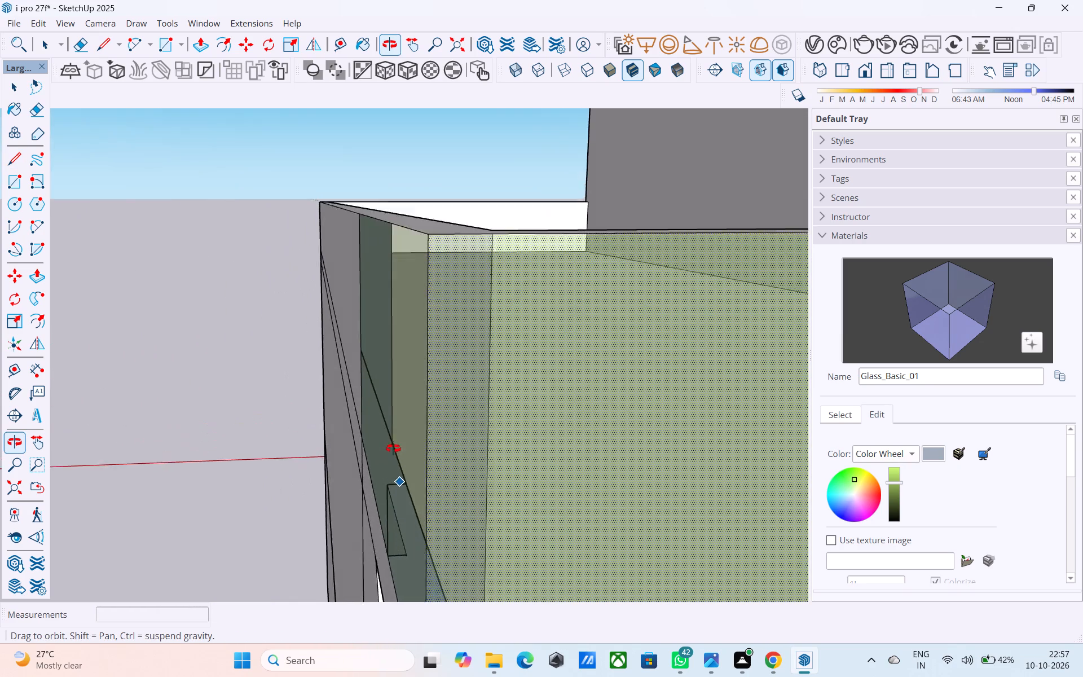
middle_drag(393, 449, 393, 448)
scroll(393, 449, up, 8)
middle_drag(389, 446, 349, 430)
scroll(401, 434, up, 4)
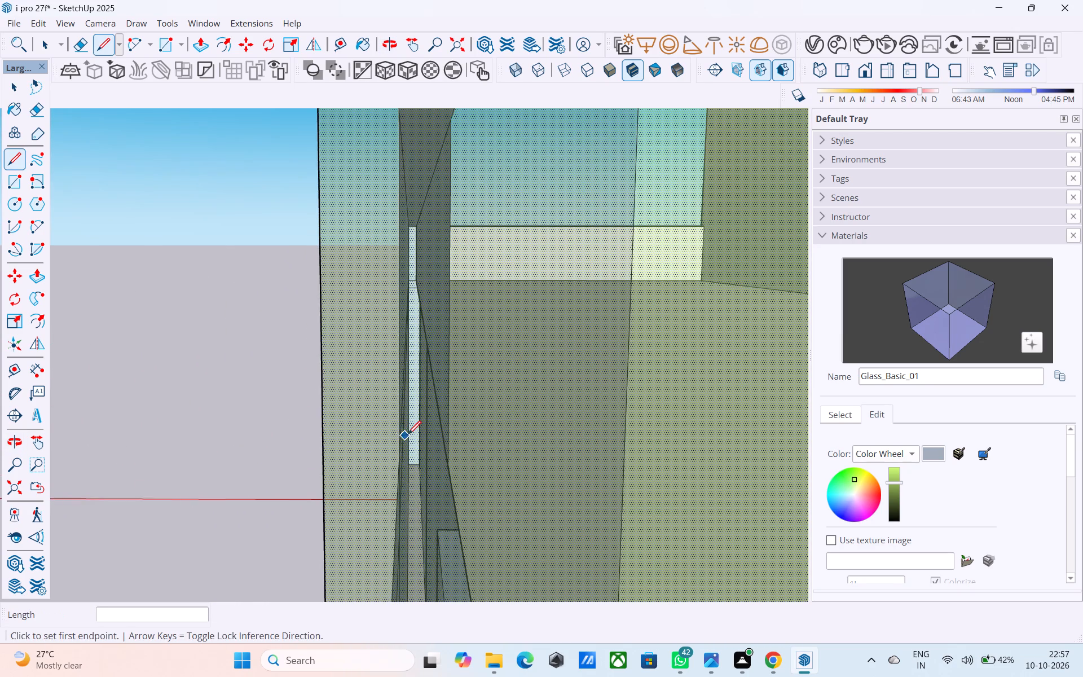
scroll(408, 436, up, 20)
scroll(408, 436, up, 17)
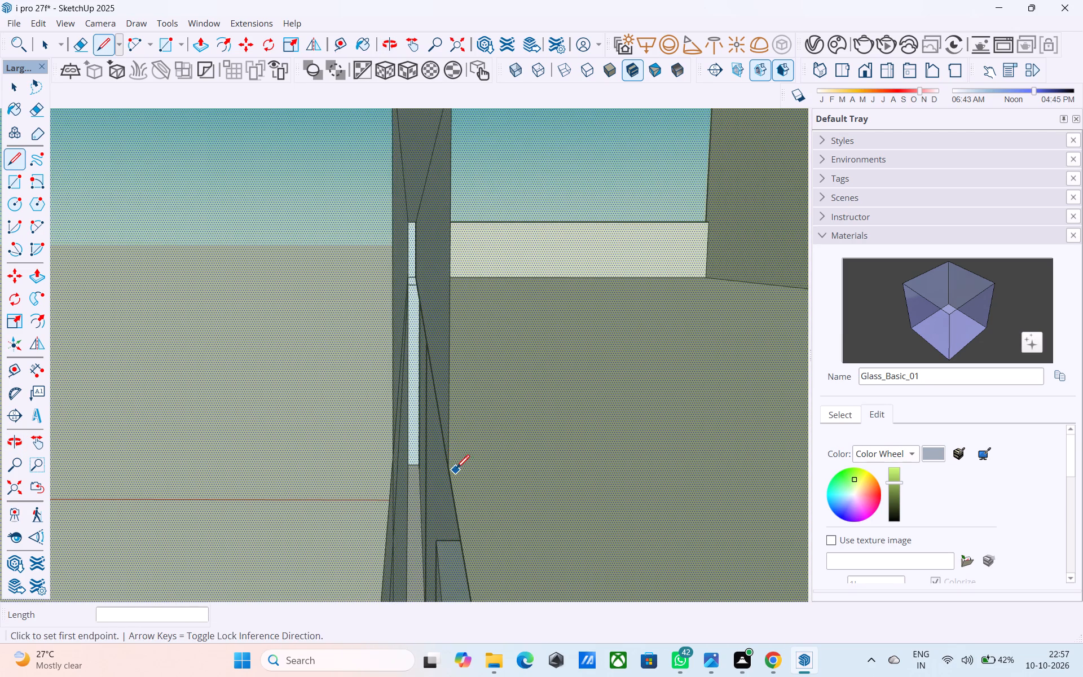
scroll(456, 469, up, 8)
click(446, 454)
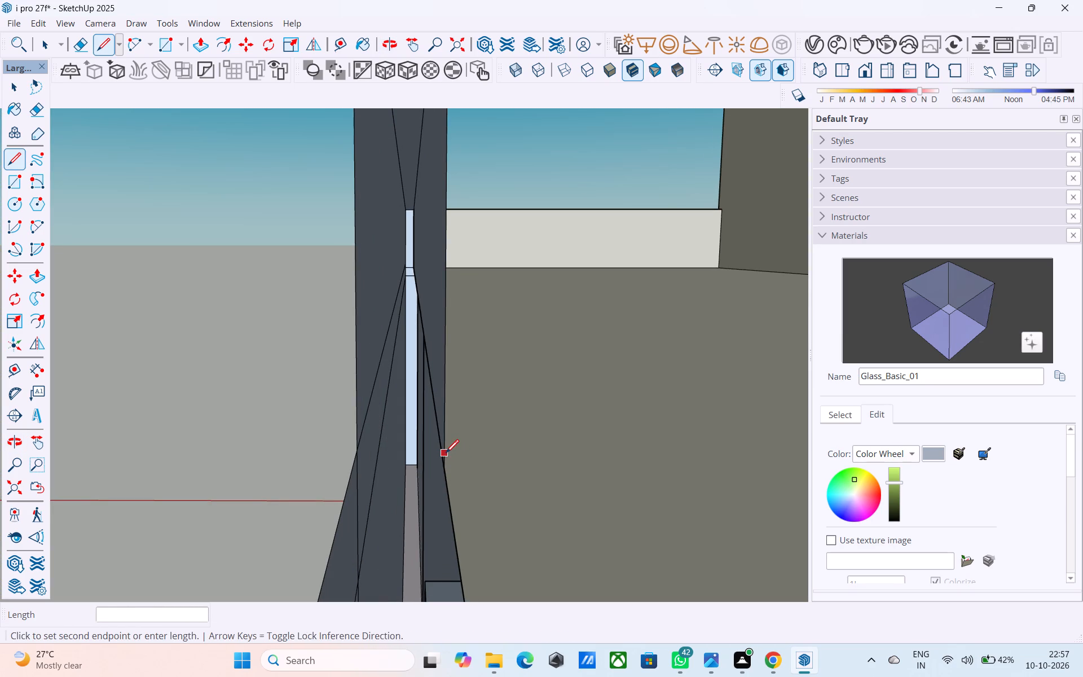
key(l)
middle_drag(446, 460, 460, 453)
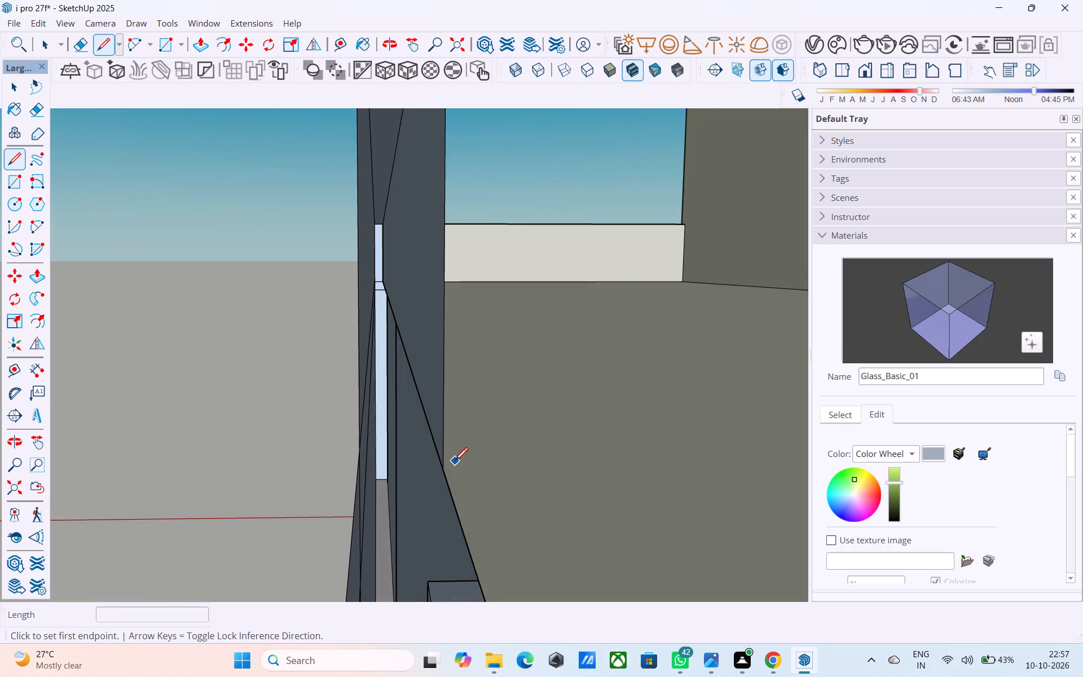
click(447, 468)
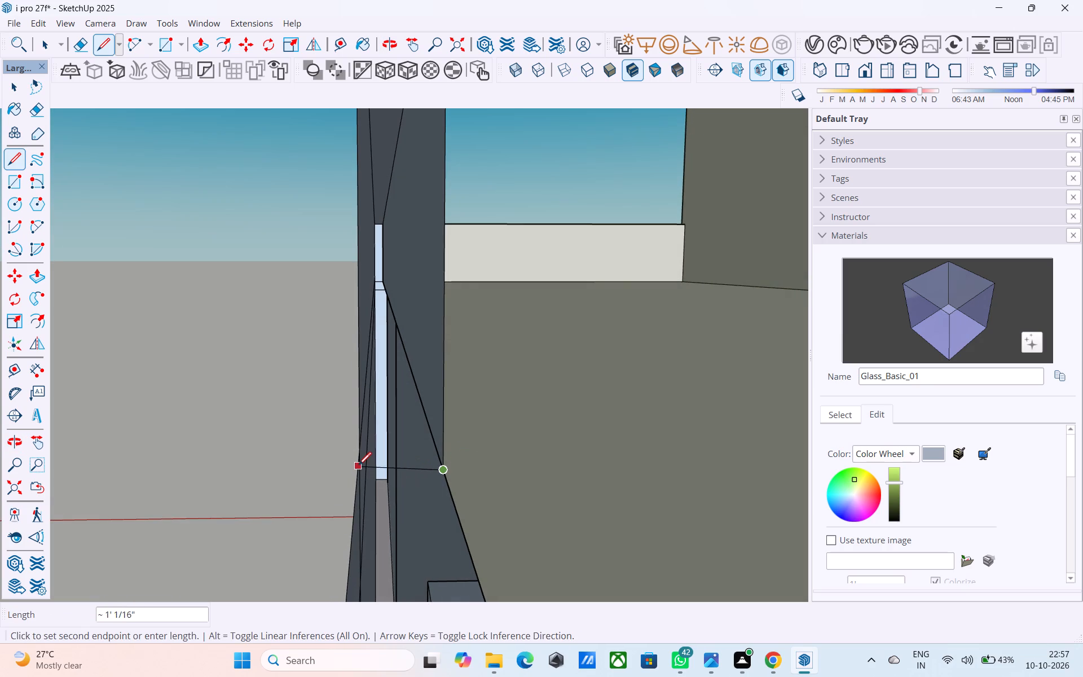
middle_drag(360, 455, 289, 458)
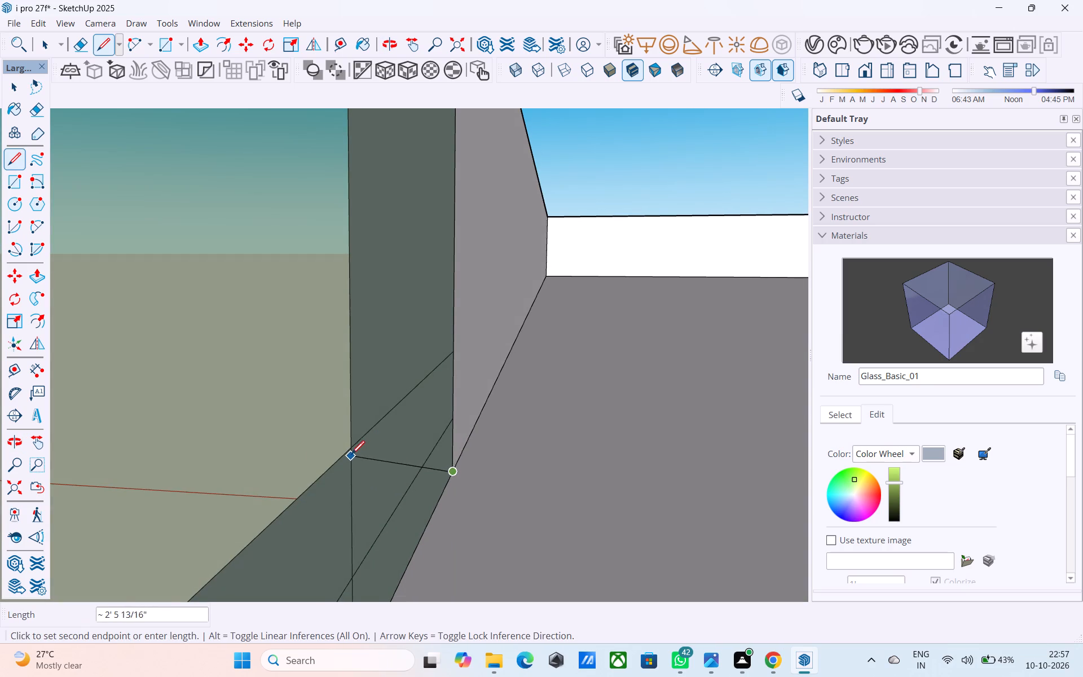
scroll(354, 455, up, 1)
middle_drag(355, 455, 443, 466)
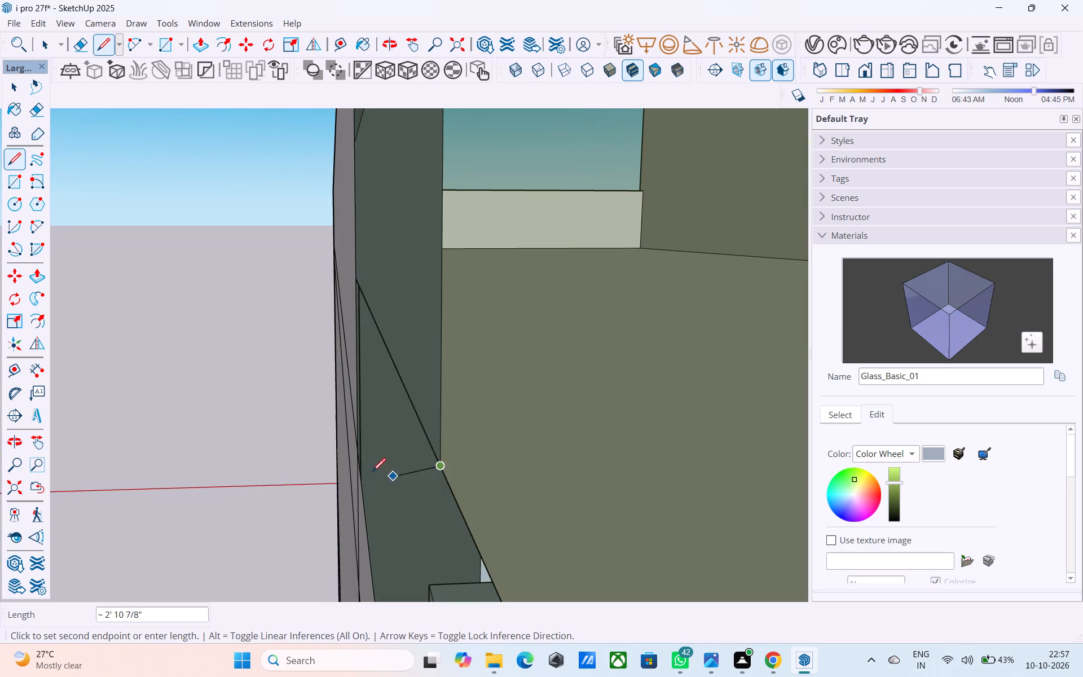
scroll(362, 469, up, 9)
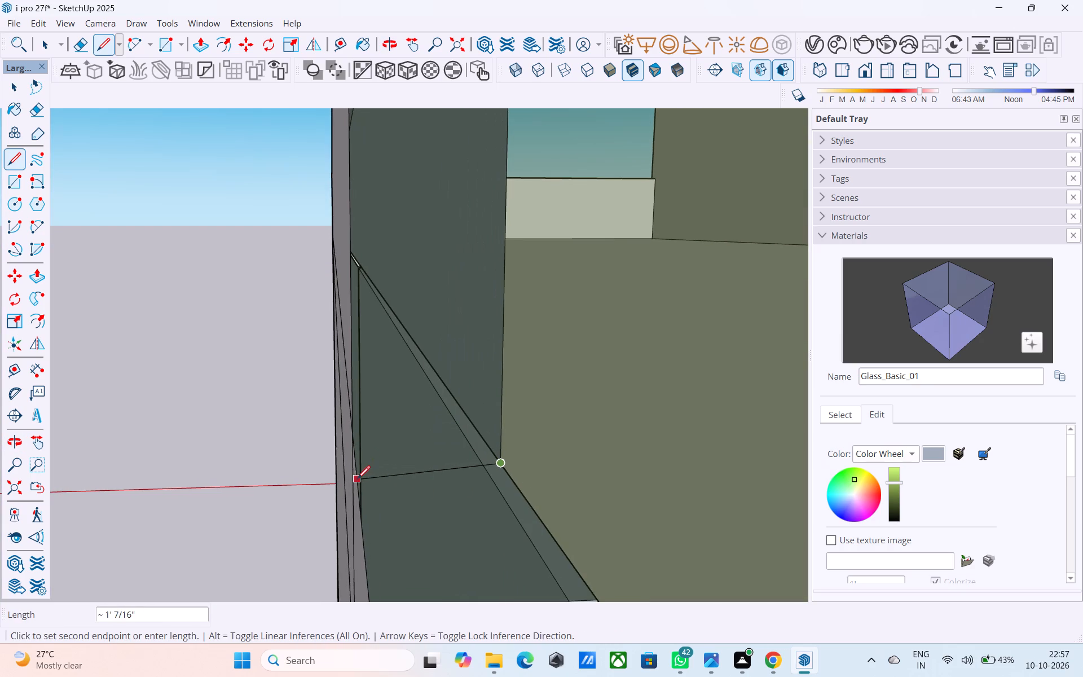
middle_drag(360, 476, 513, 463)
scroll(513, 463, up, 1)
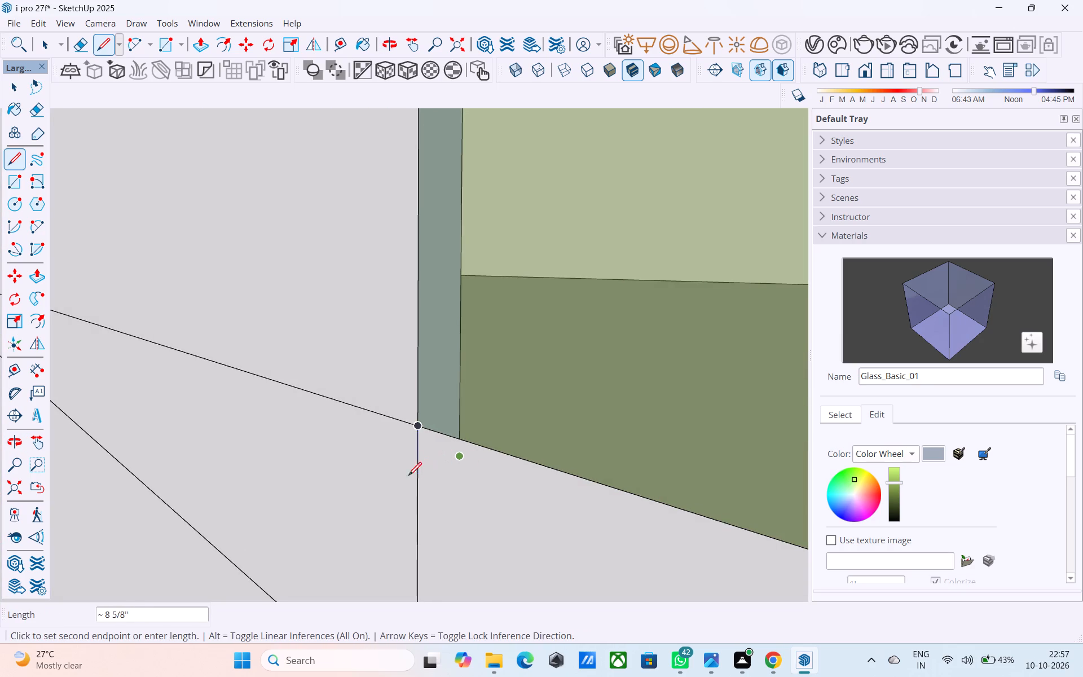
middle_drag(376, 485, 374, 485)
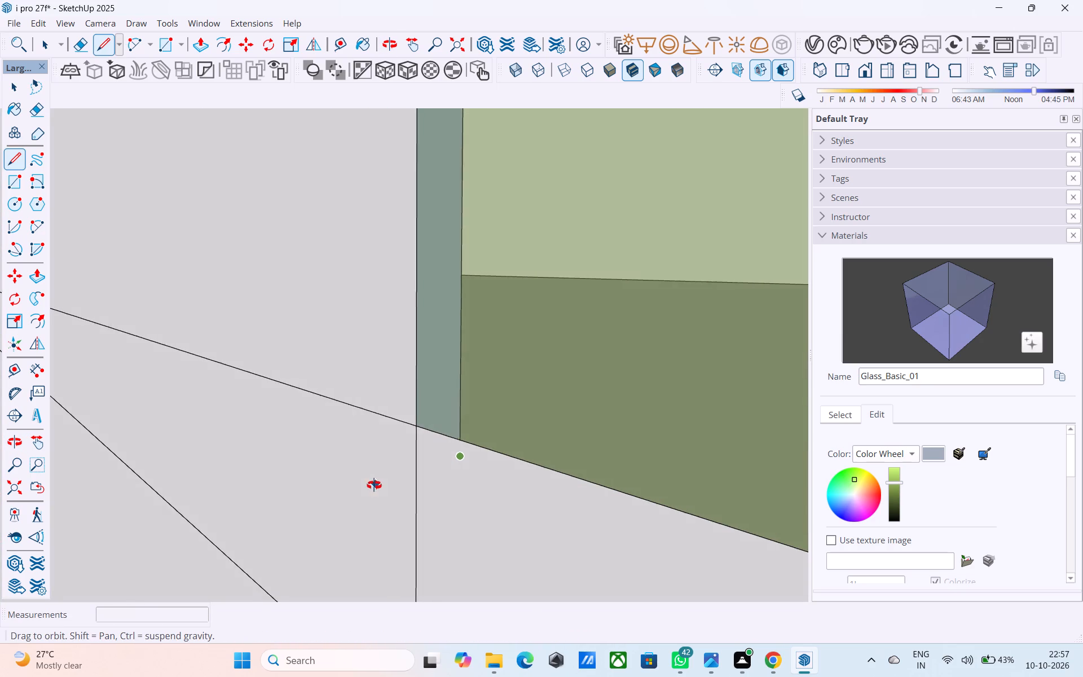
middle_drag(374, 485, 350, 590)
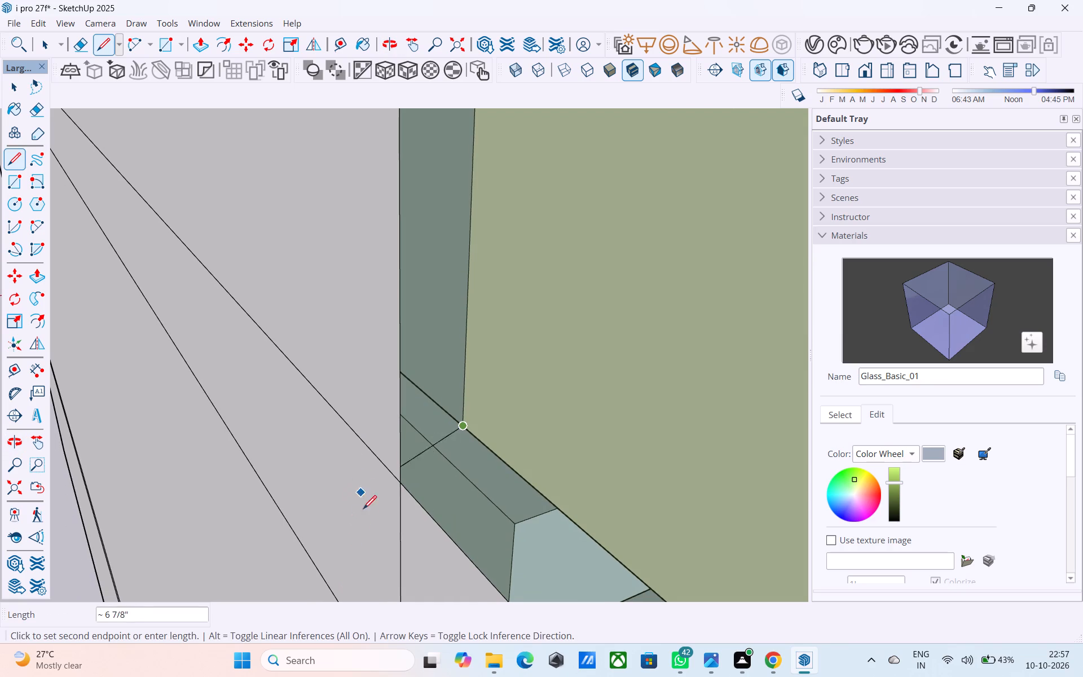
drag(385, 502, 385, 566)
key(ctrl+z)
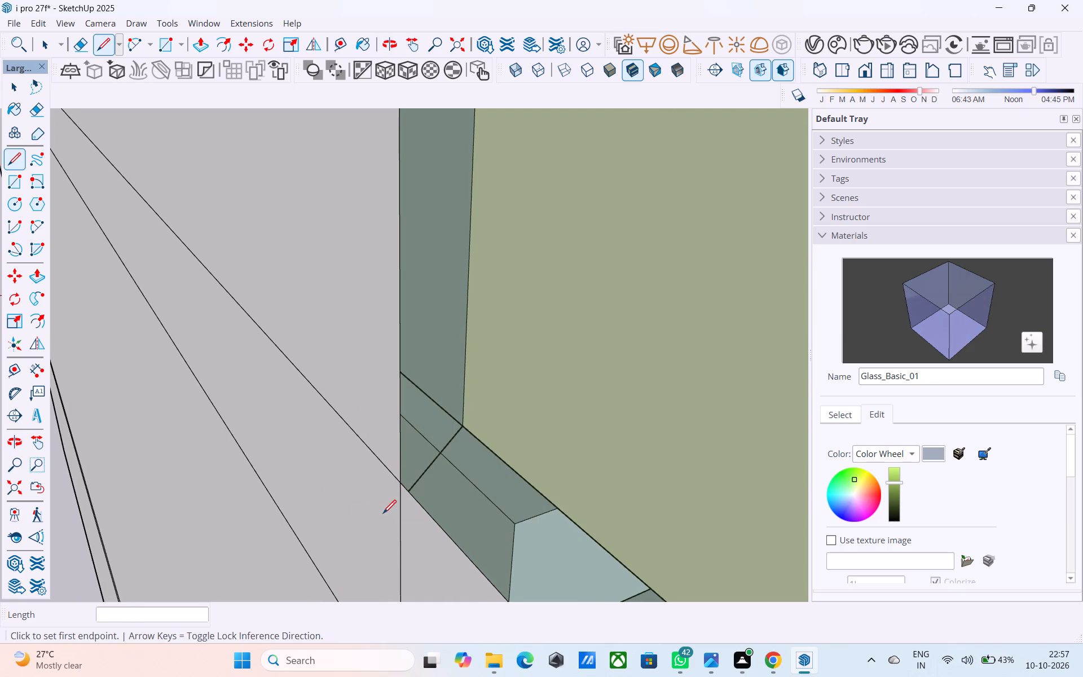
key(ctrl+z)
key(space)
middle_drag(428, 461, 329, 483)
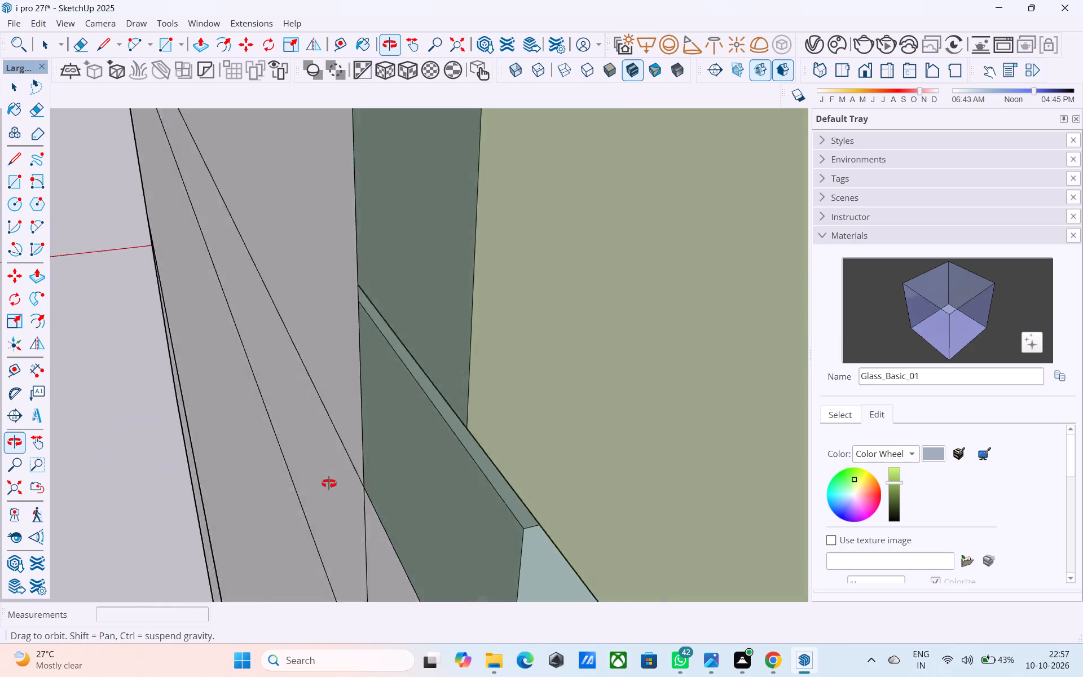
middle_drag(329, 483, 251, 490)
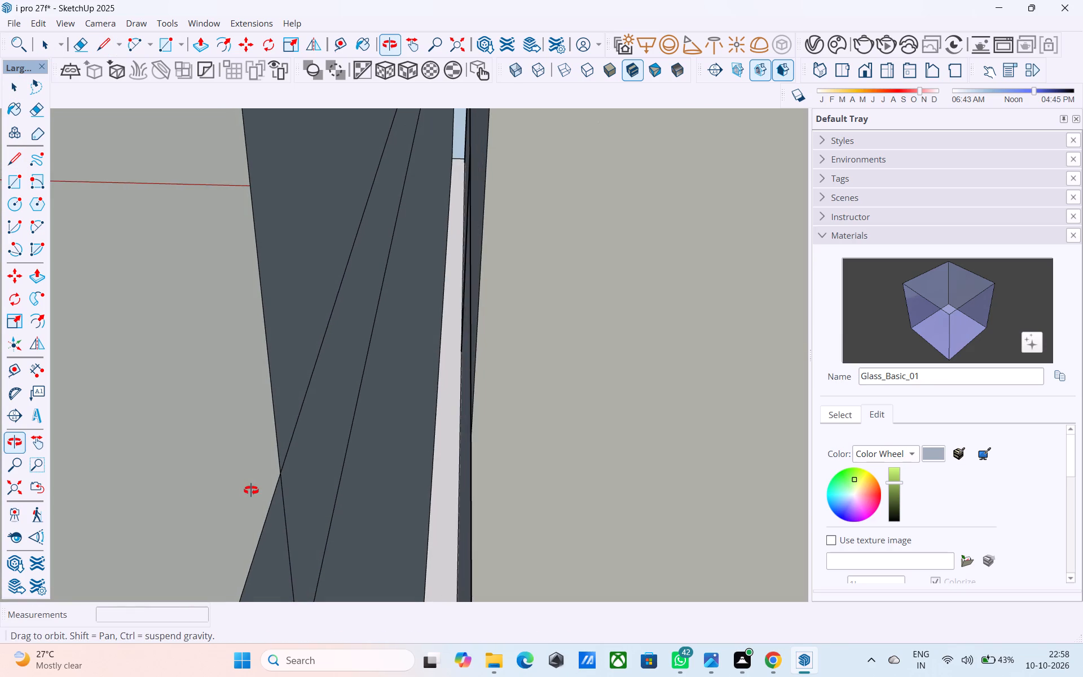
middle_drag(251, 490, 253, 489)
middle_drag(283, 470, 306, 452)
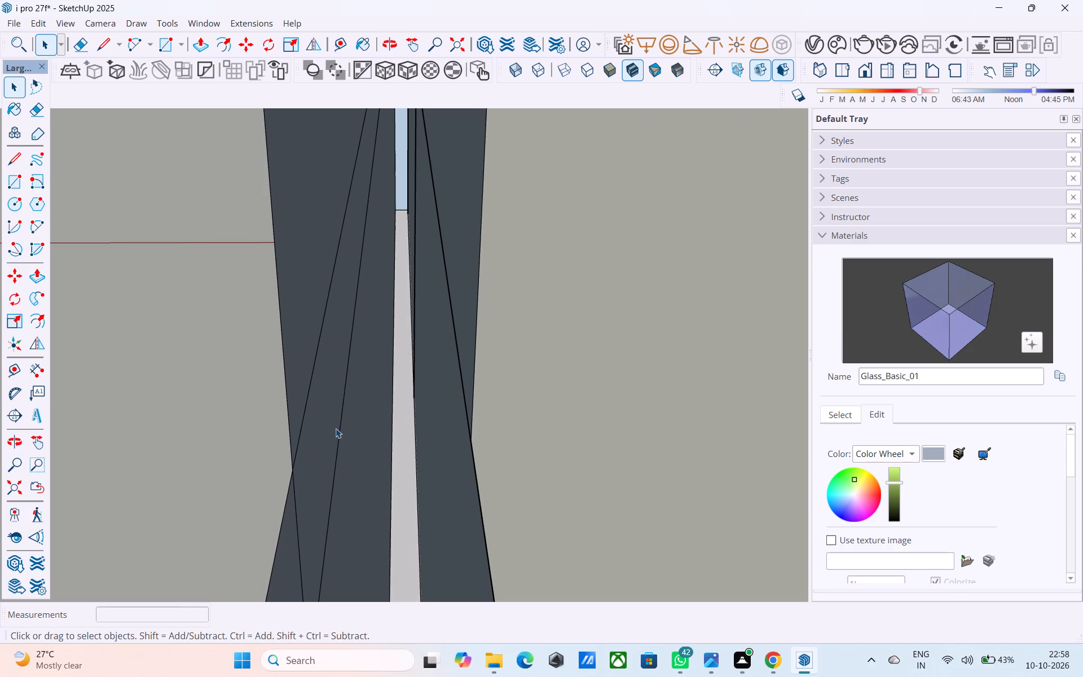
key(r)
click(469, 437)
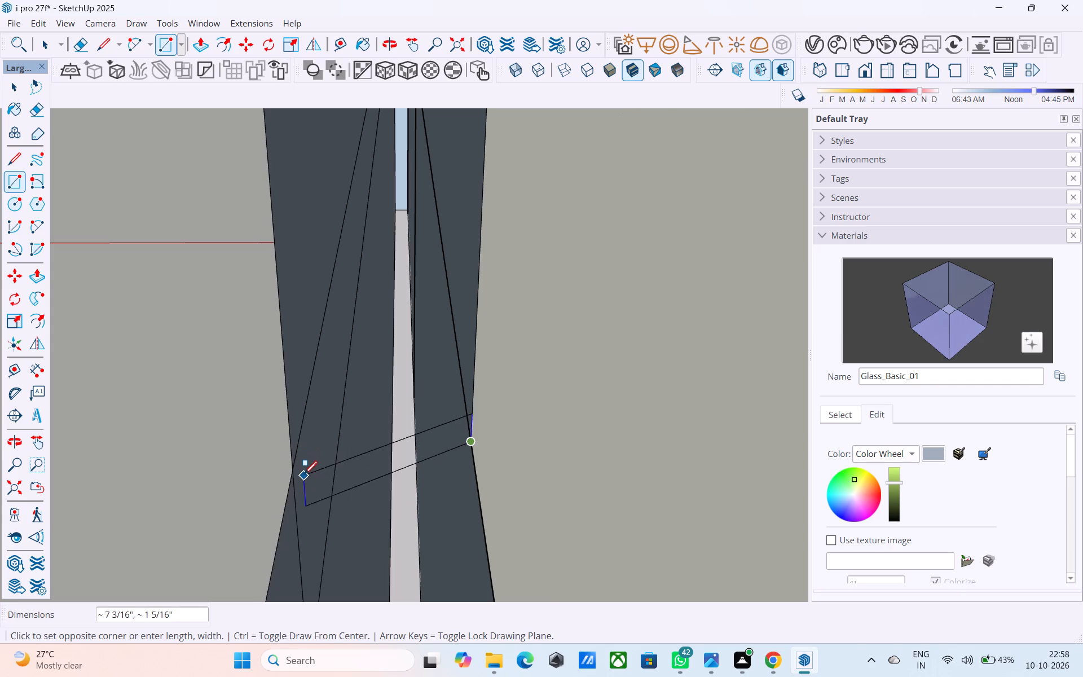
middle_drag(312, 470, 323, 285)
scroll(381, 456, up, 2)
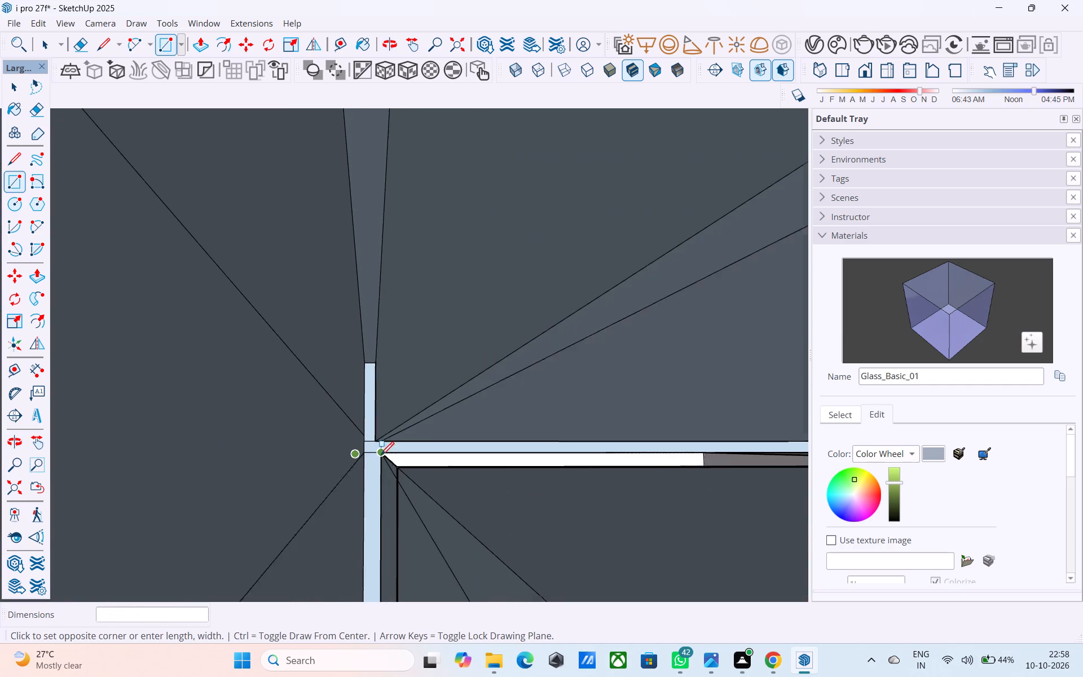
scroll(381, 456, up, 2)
Draw a line about 8 1/2" long across the hollow parapet's thickness at its base, joining the two inner edge endpoints.
key(l)
click(376, 440)
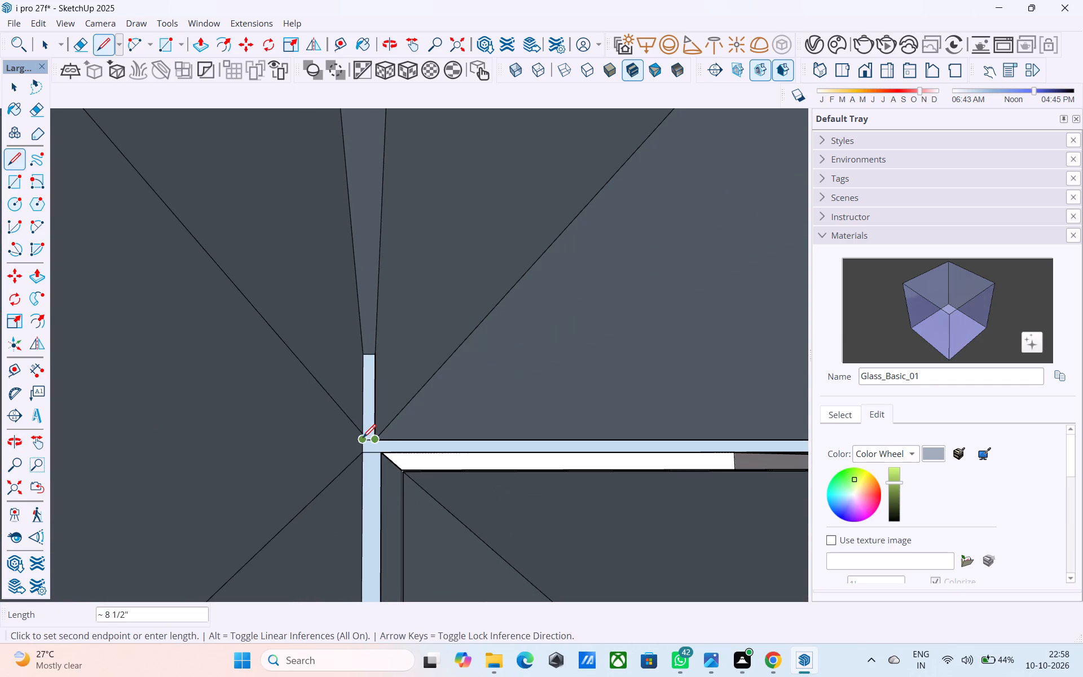
click(363, 441)
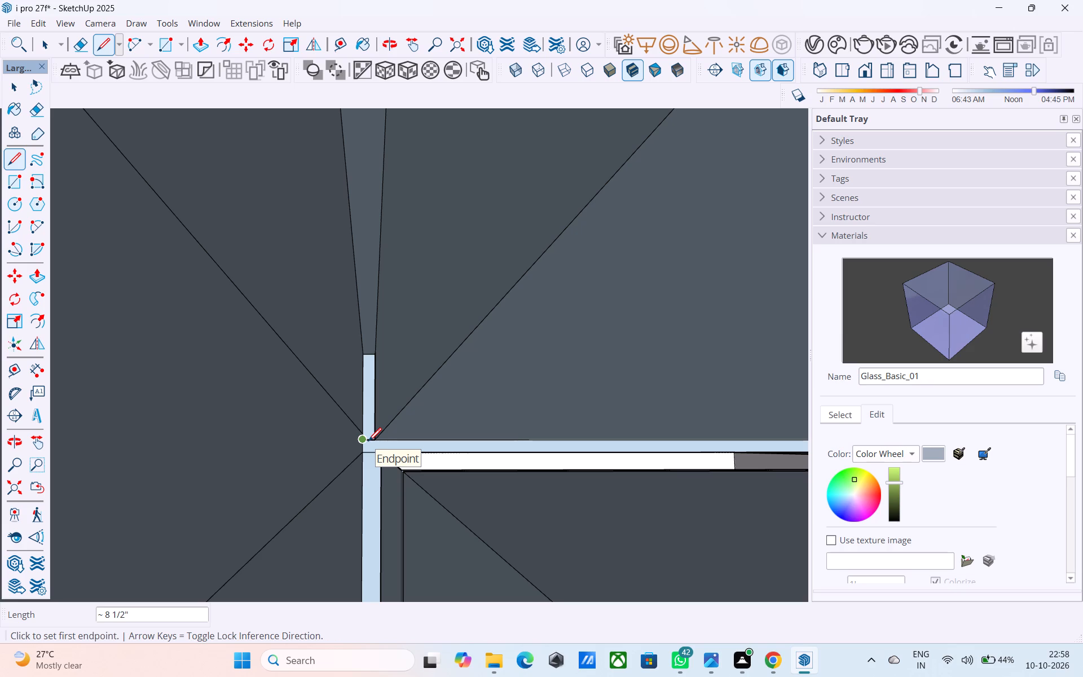
scroll(368, 442, down, 1)
middle_drag(368, 442, 369, 452)
scroll(372, 433, down, 5)
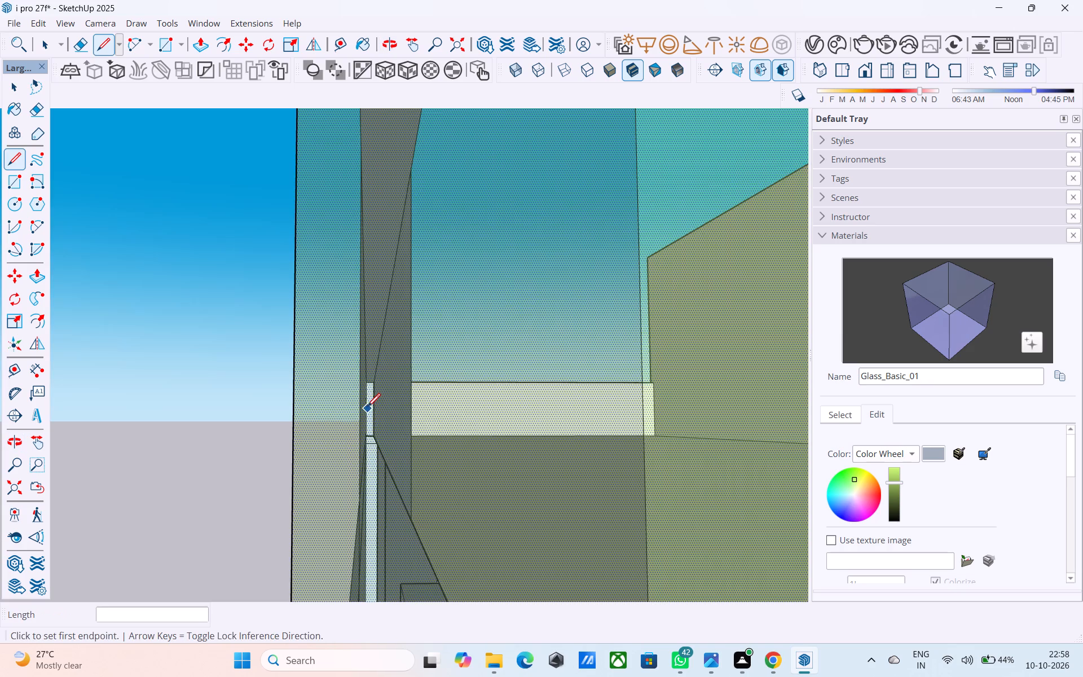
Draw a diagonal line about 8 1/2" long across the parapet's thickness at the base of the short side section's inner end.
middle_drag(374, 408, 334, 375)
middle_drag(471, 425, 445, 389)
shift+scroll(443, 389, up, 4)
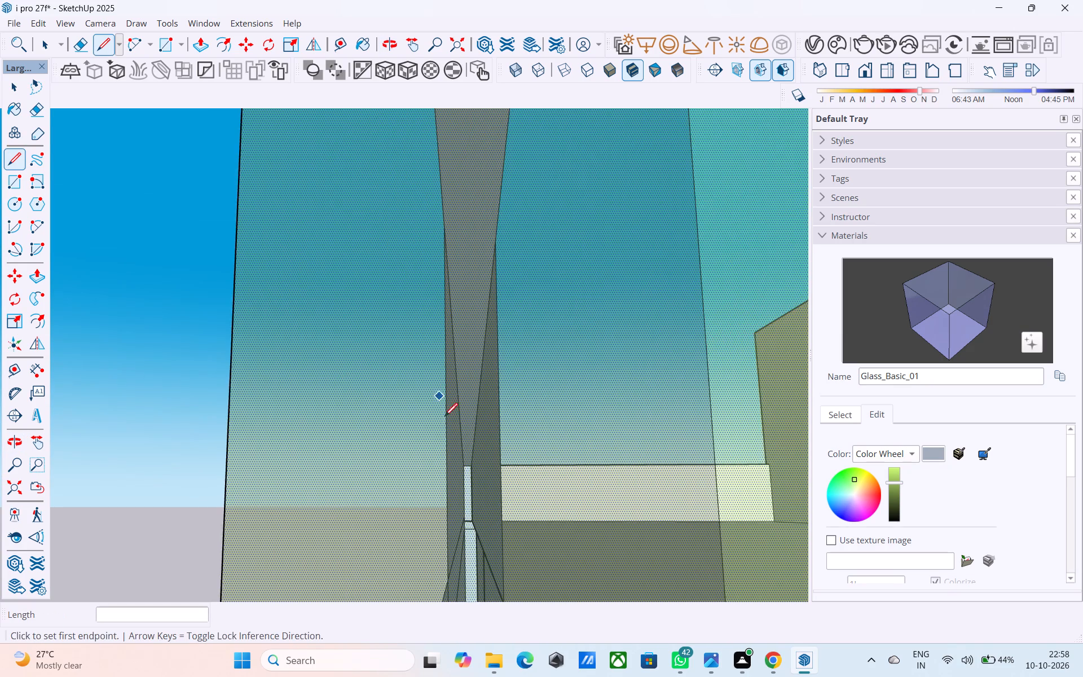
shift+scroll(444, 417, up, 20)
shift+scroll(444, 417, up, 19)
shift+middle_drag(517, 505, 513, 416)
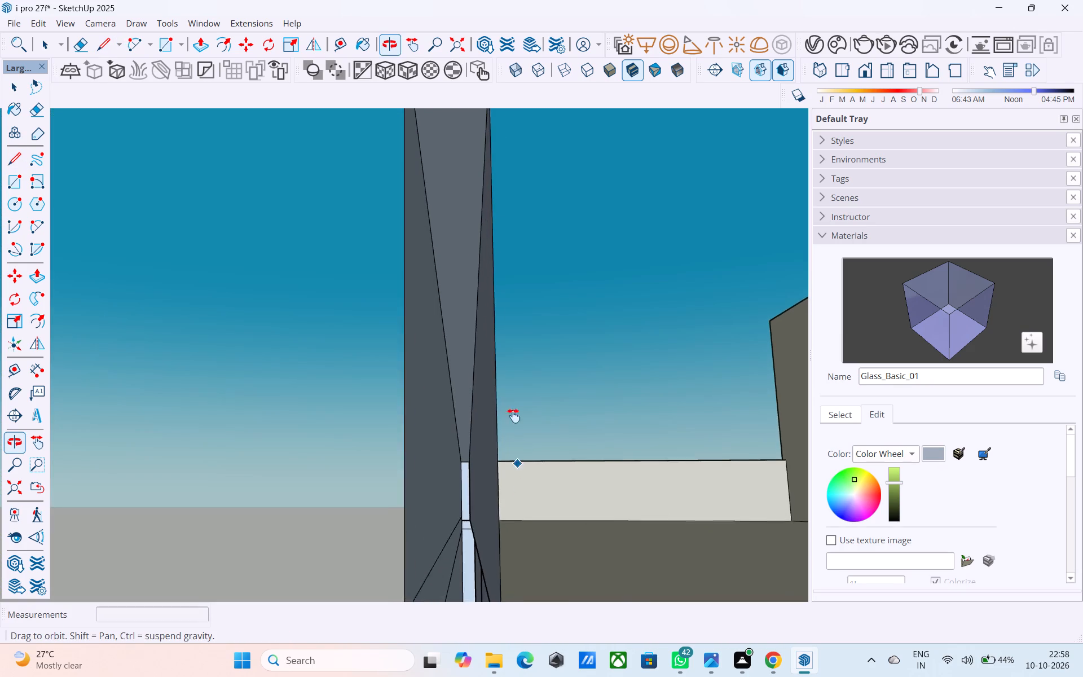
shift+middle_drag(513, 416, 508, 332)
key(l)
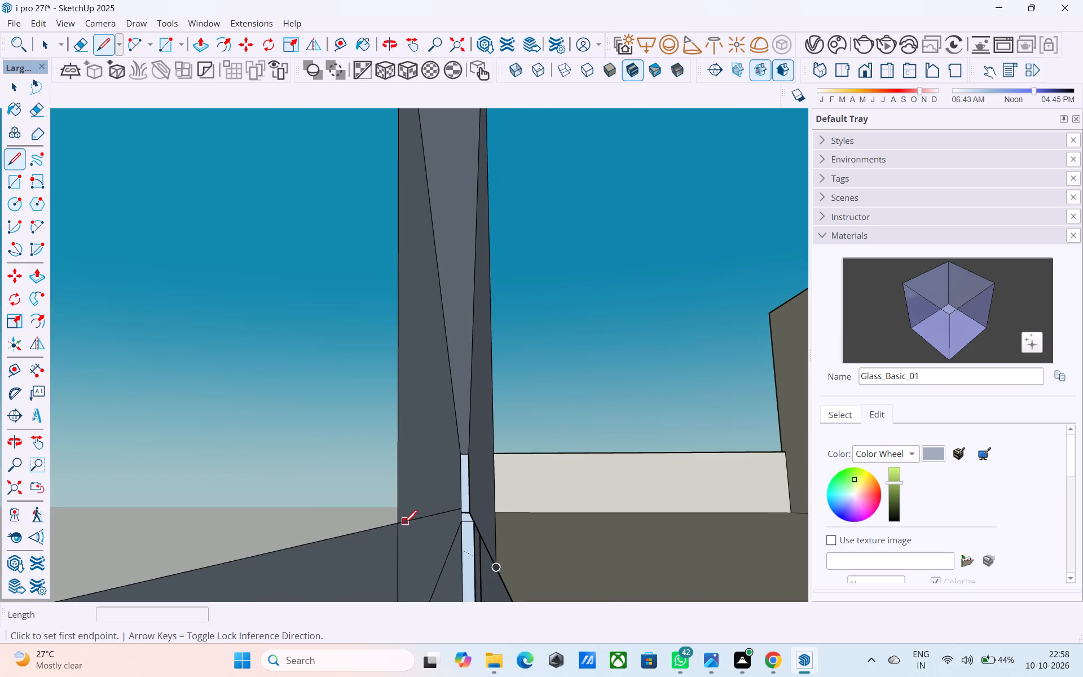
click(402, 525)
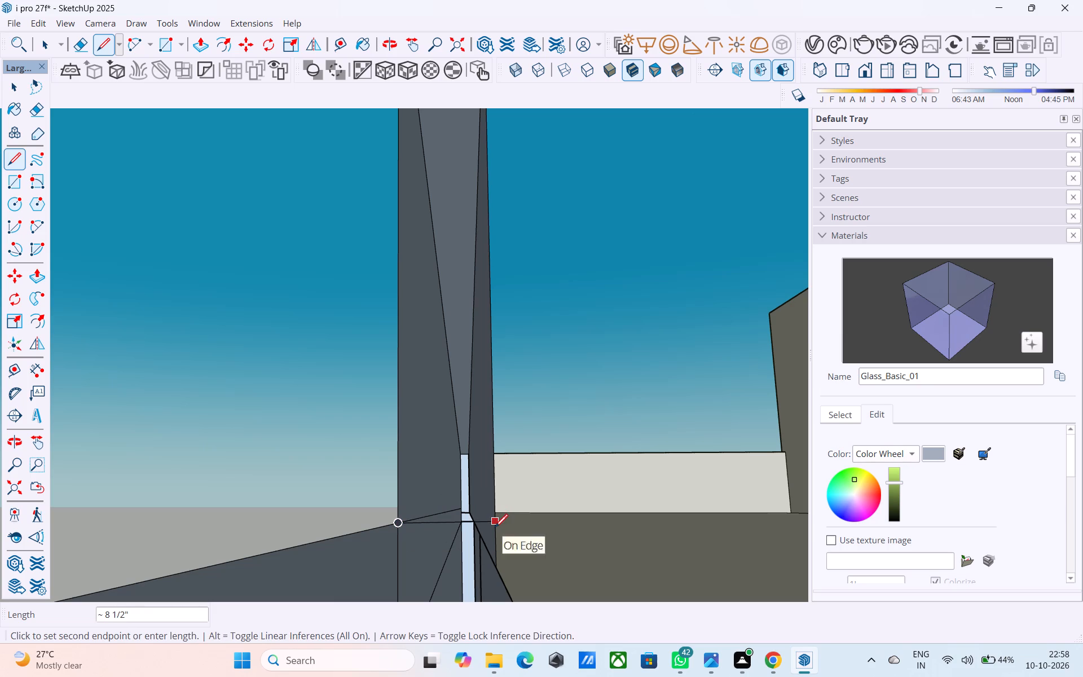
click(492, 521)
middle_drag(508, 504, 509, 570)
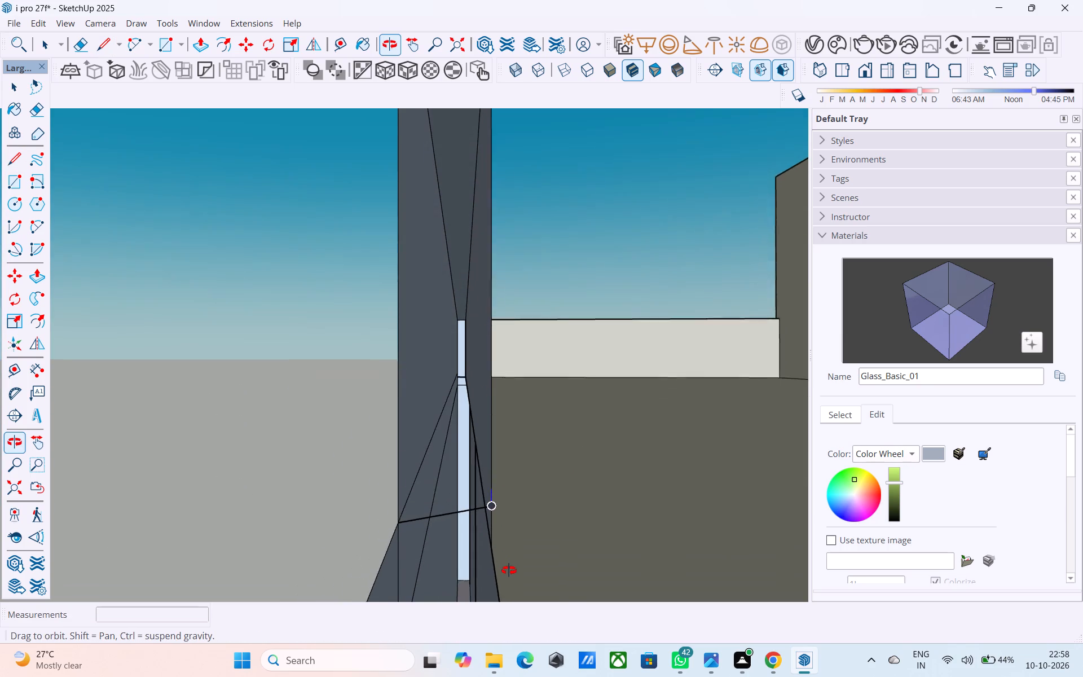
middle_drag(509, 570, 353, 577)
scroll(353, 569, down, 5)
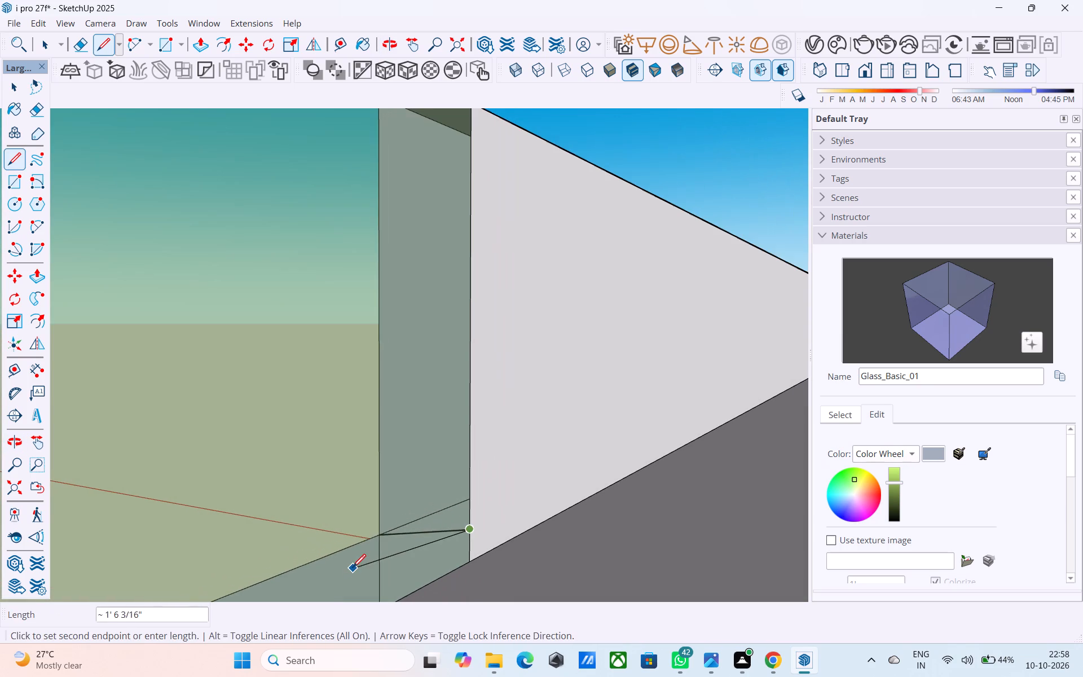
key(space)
Draw a 6" line across the top of the side parapet, near the inner end of the tinted glass section.
scroll(415, 533, down, 5)
middle_drag(420, 530, 409, 573)
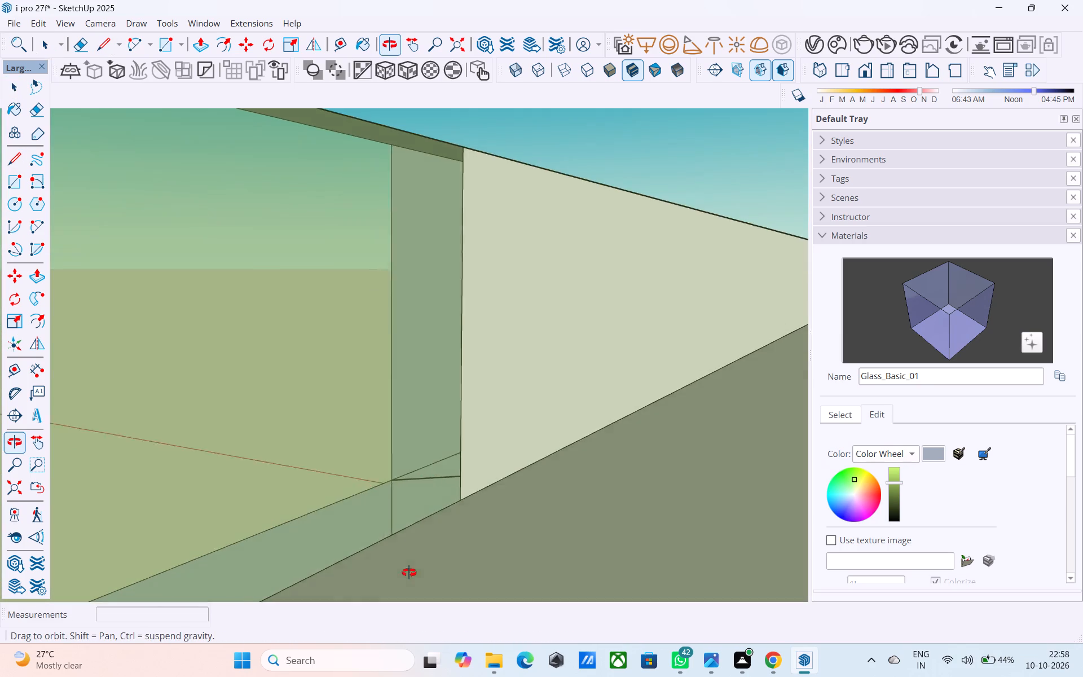
middle_drag(409, 573, 387, 582)
scroll(390, 554, down, 4)
scroll(574, 433, down, 20)
scroll(574, 433, down, 5)
middle_drag(463, 474, 526, 511)
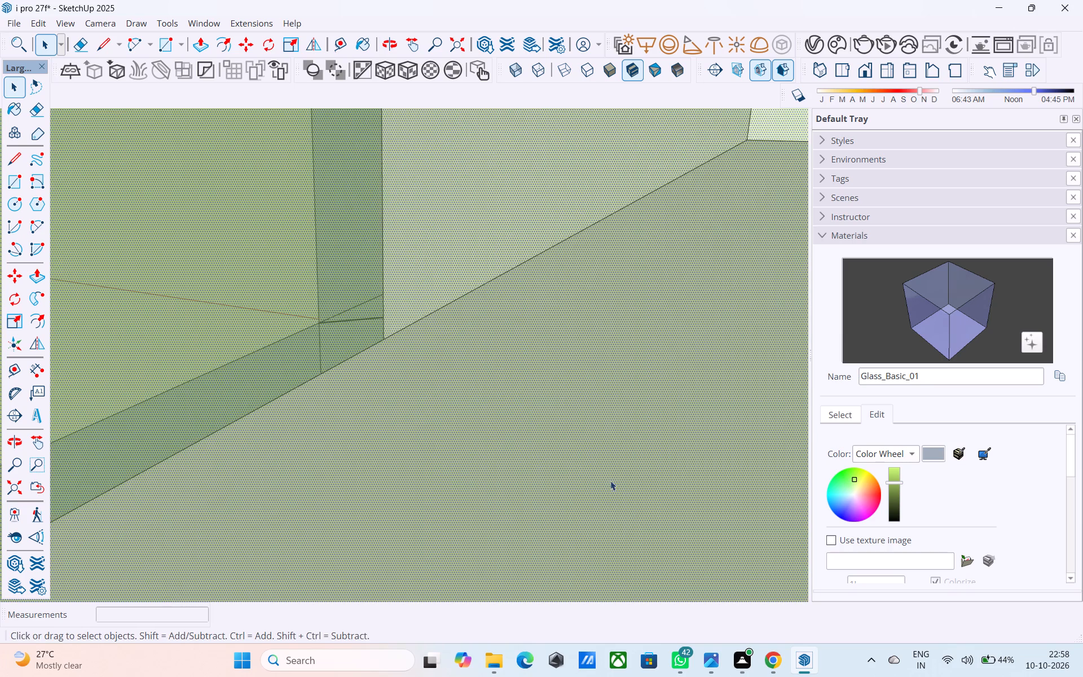
scroll(610, 481, down, 20)
scroll(610, 481, down, 19)
middle_drag(590, 476, 522, 528)
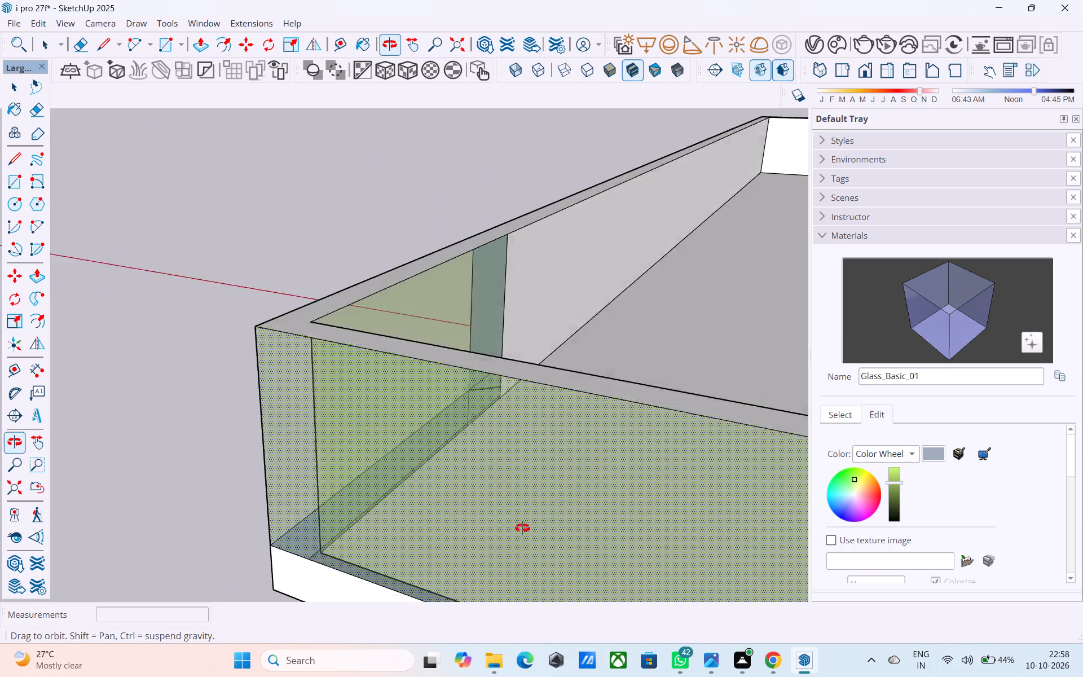
middle_drag(522, 528, 300, 525)
middle_drag(691, 411, 595, 361)
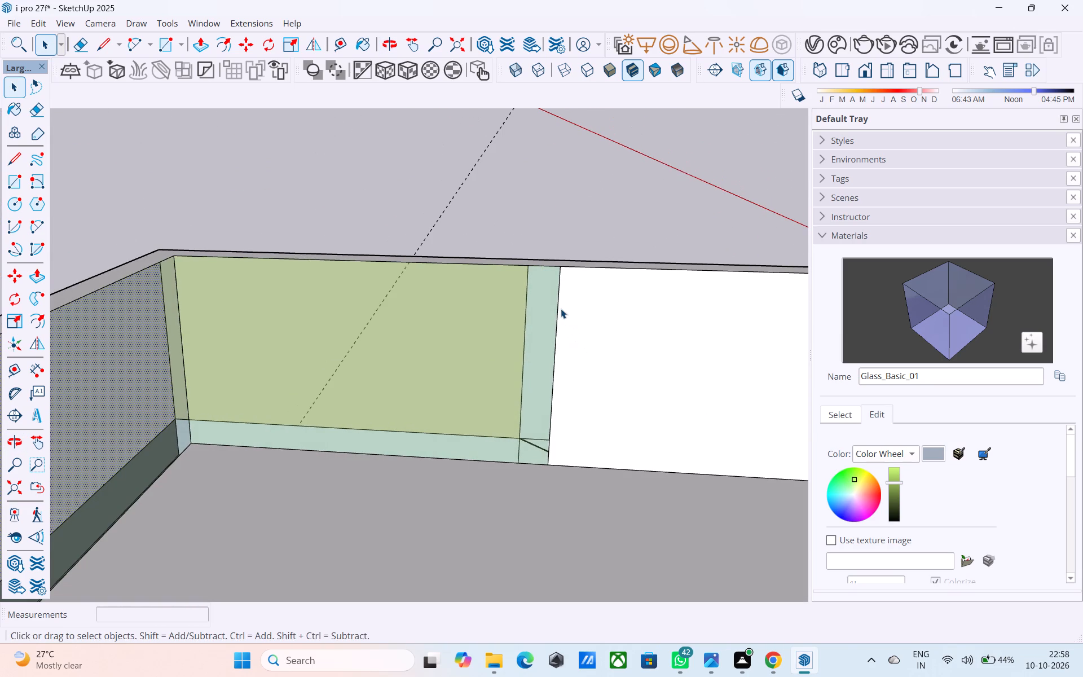
scroll(538, 296, up, 5)
middle_drag(532, 287, 417, 487)
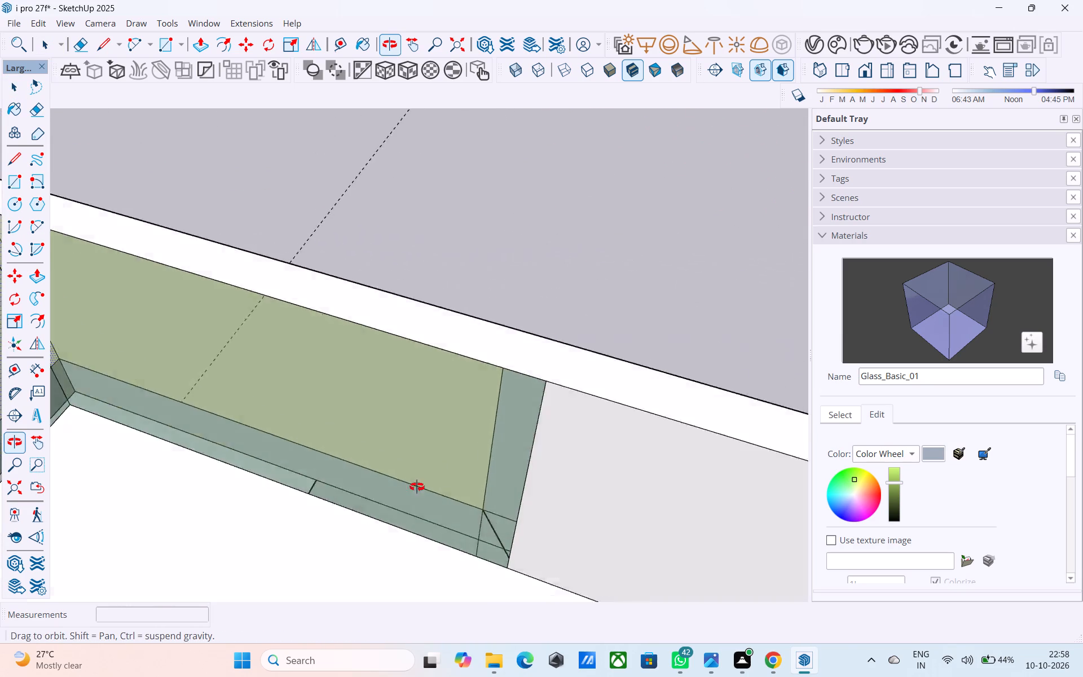
middle_drag(417, 487, 314, 573)
scroll(363, 552, up, 1)
middle_drag(518, 397, 250, 360)
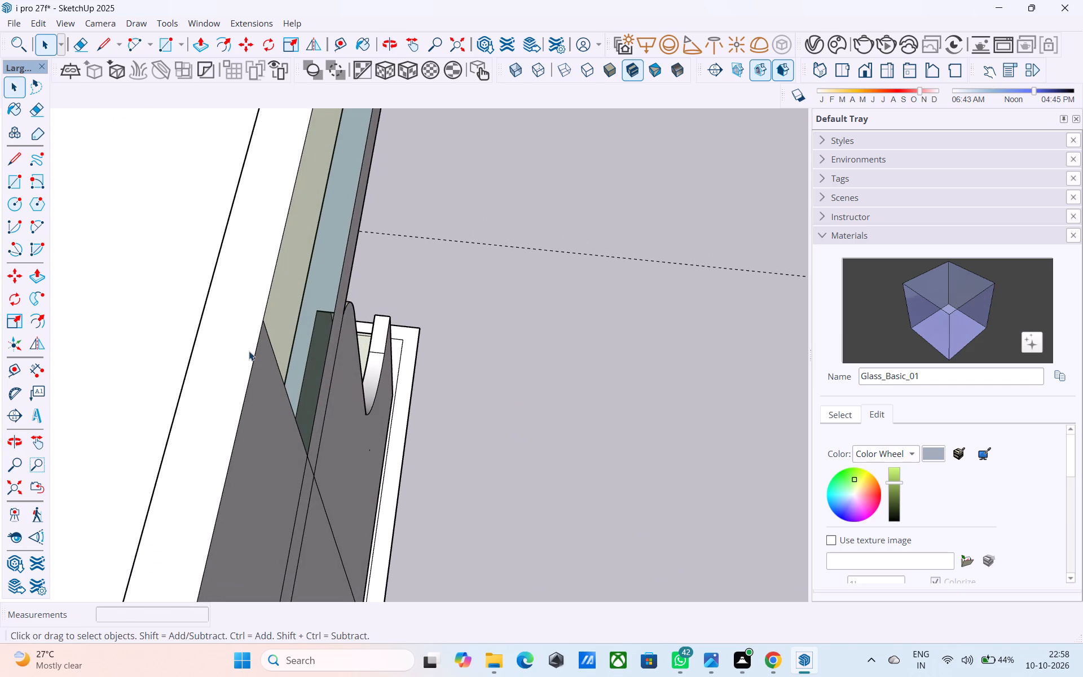
key(l)
click(266, 327)
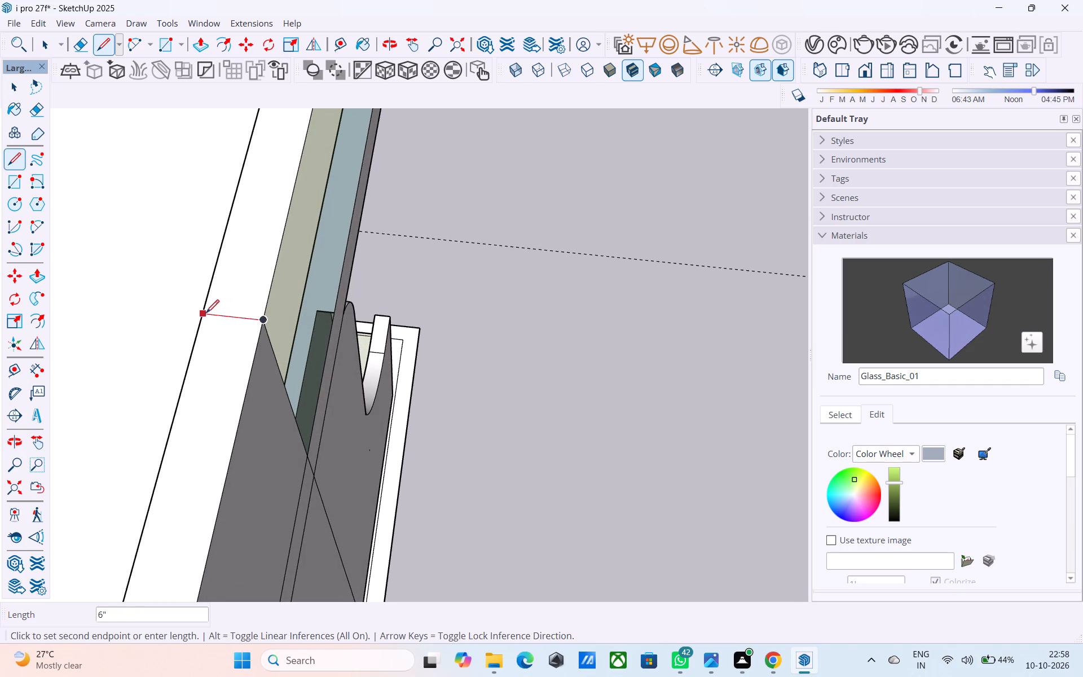
click(206, 314)
Draw a rectangle on the side parapet's inner face, from the top line's inner end down to the base corner at the glass's end.
middle_drag(206, 314, 570, 237)
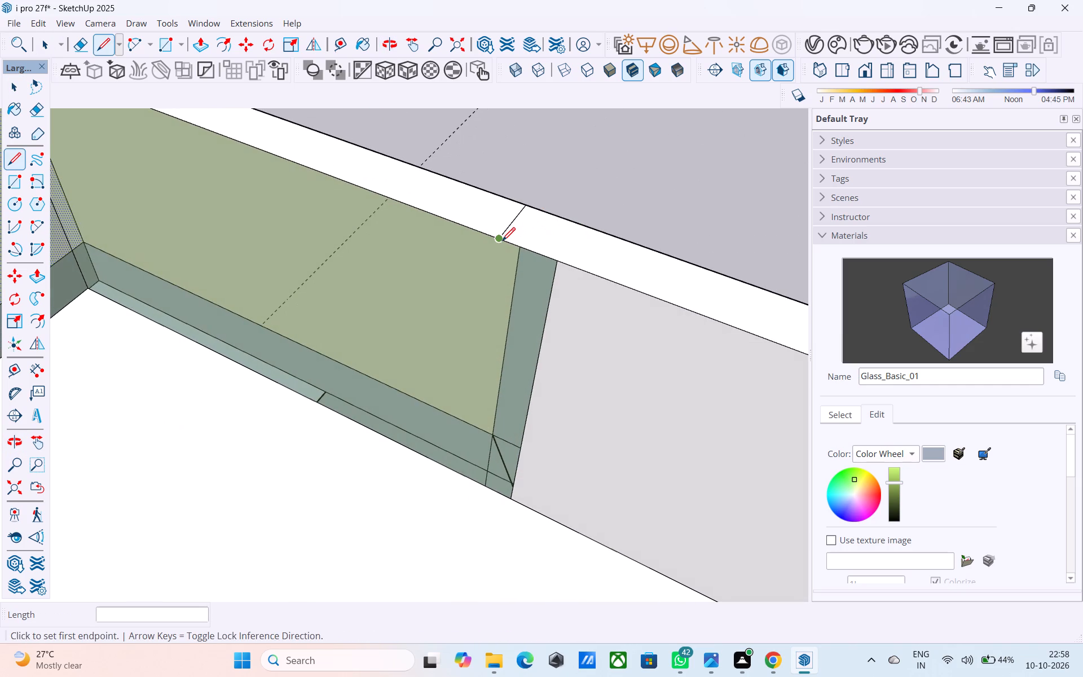
key(r)
click(502, 242)
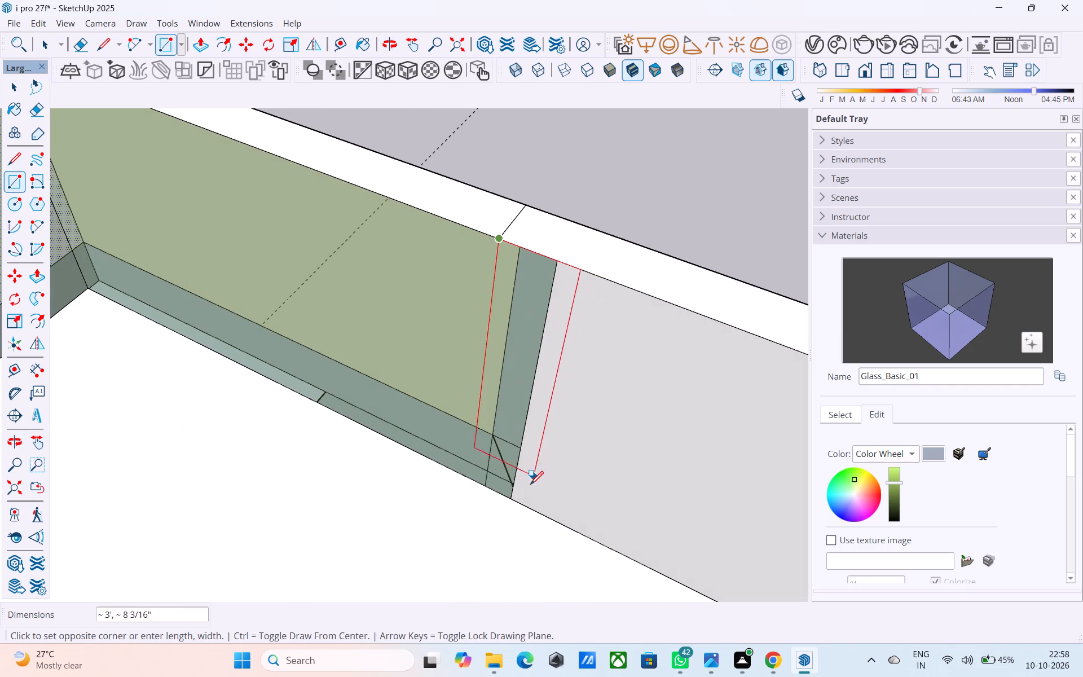
click(509, 501)
middle_drag(515, 481, 559, 465)
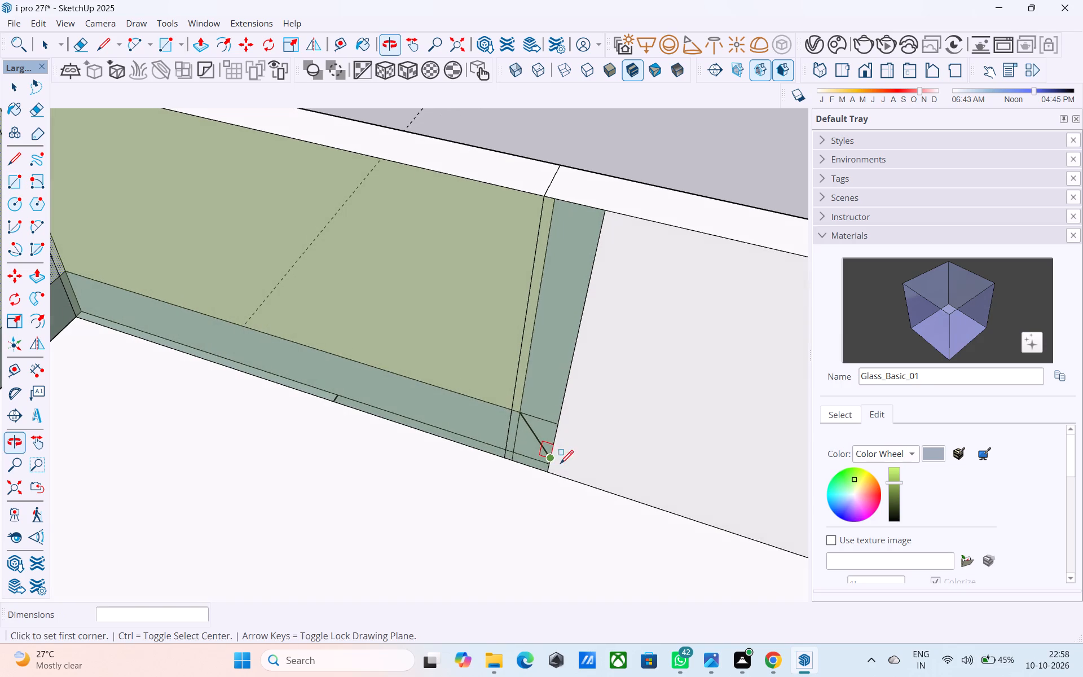
Paint the end strip between the tinted glass and the white side parapet with the Default material from the In Model collection.
click(848, 417)
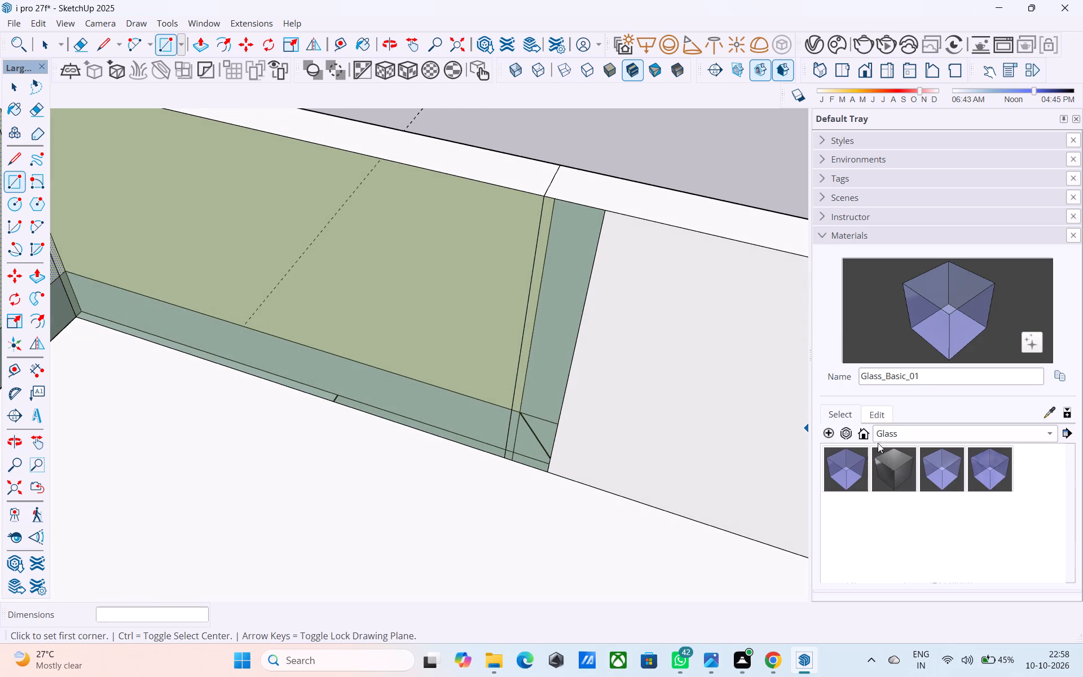
click(882, 435)
click(886, 375)
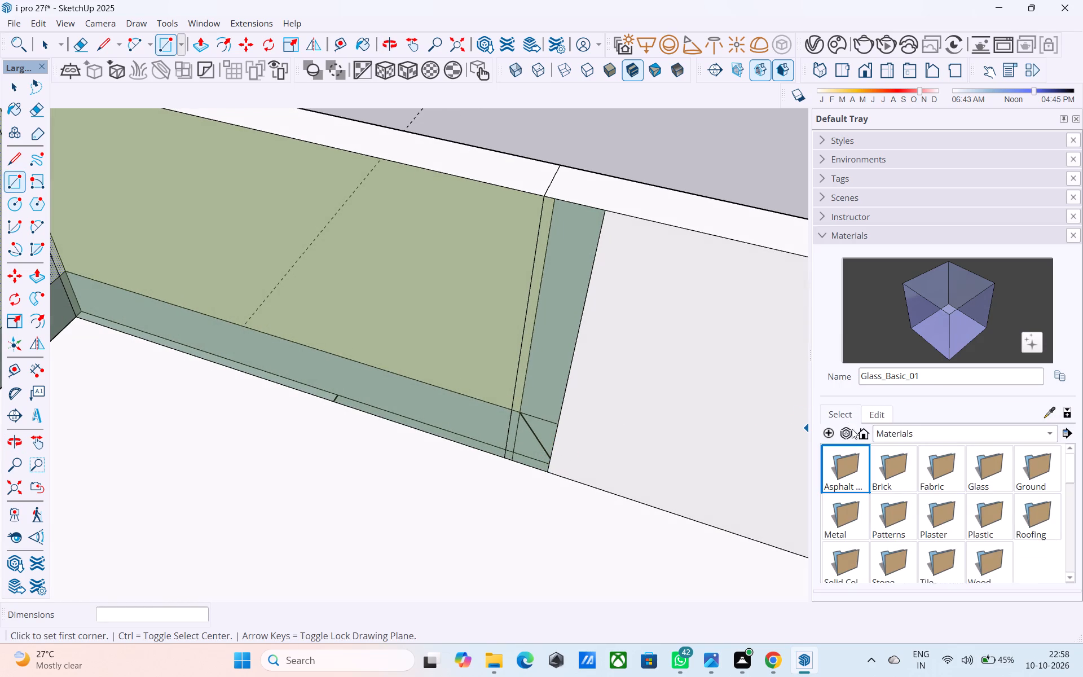
click(843, 417)
click(877, 414)
click(840, 412)
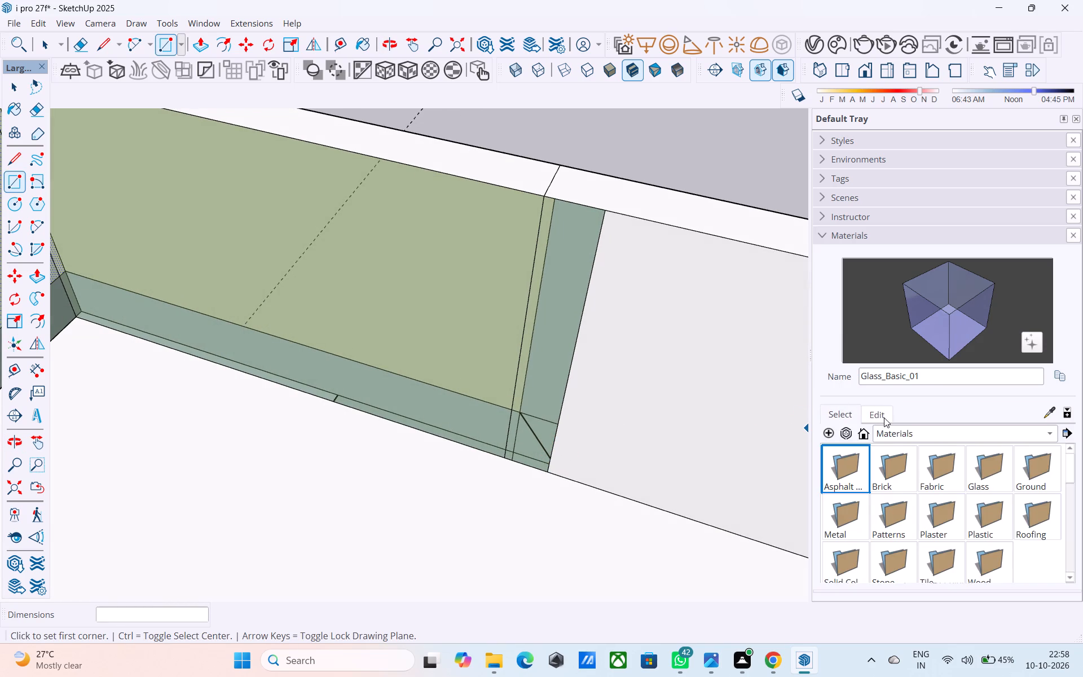
click(890, 434)
click(885, 414)
click(850, 455)
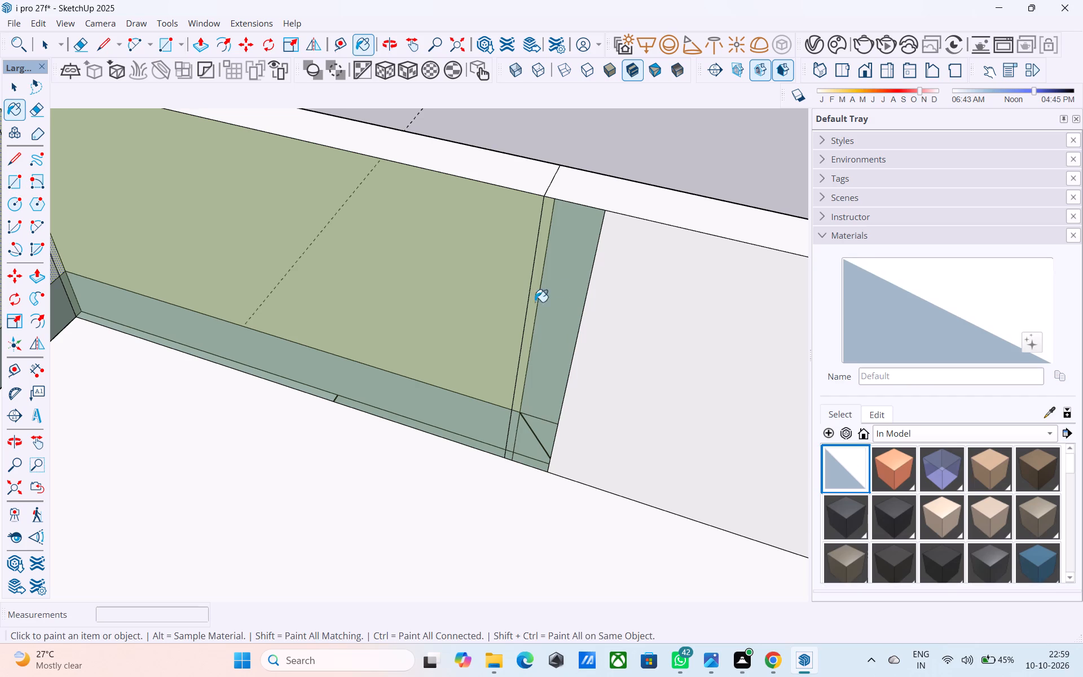
click(558, 294)
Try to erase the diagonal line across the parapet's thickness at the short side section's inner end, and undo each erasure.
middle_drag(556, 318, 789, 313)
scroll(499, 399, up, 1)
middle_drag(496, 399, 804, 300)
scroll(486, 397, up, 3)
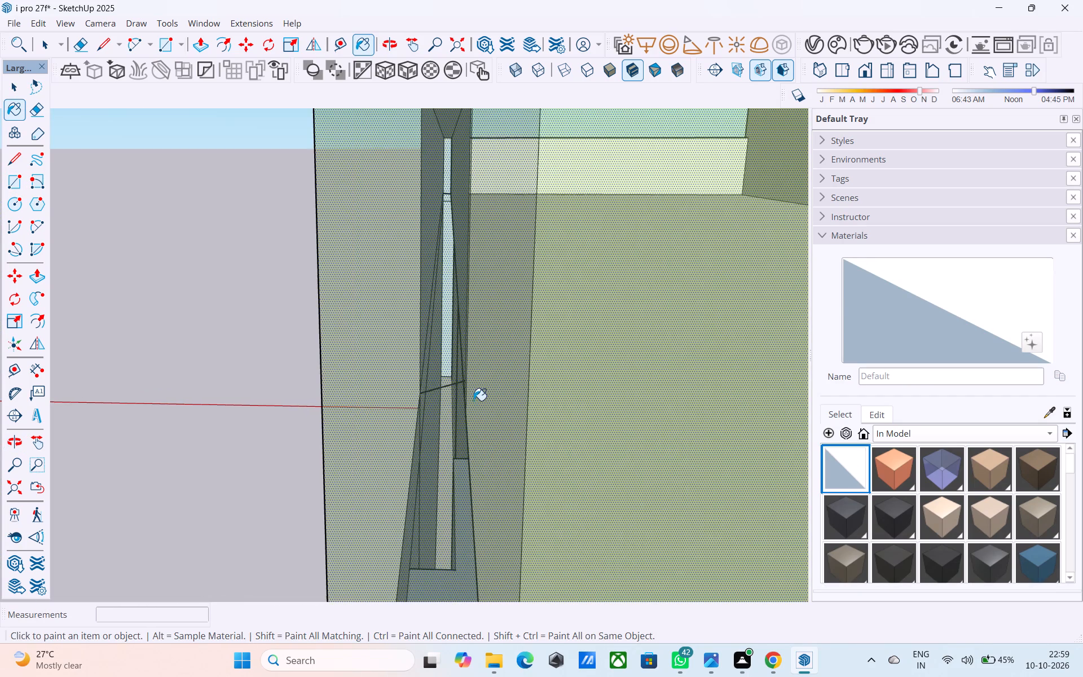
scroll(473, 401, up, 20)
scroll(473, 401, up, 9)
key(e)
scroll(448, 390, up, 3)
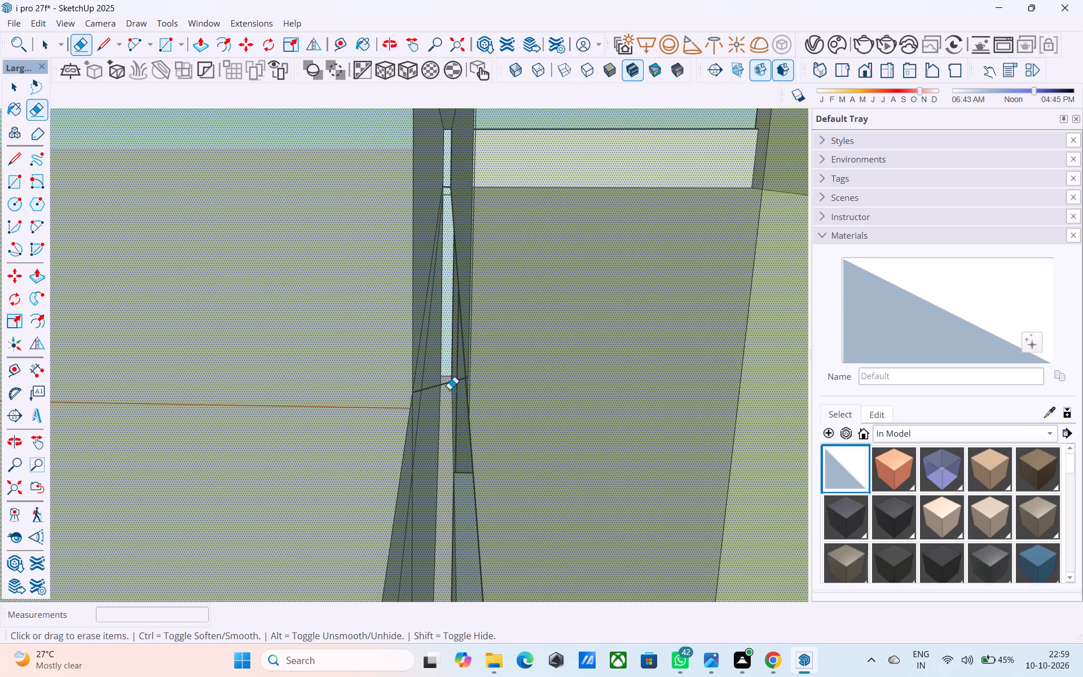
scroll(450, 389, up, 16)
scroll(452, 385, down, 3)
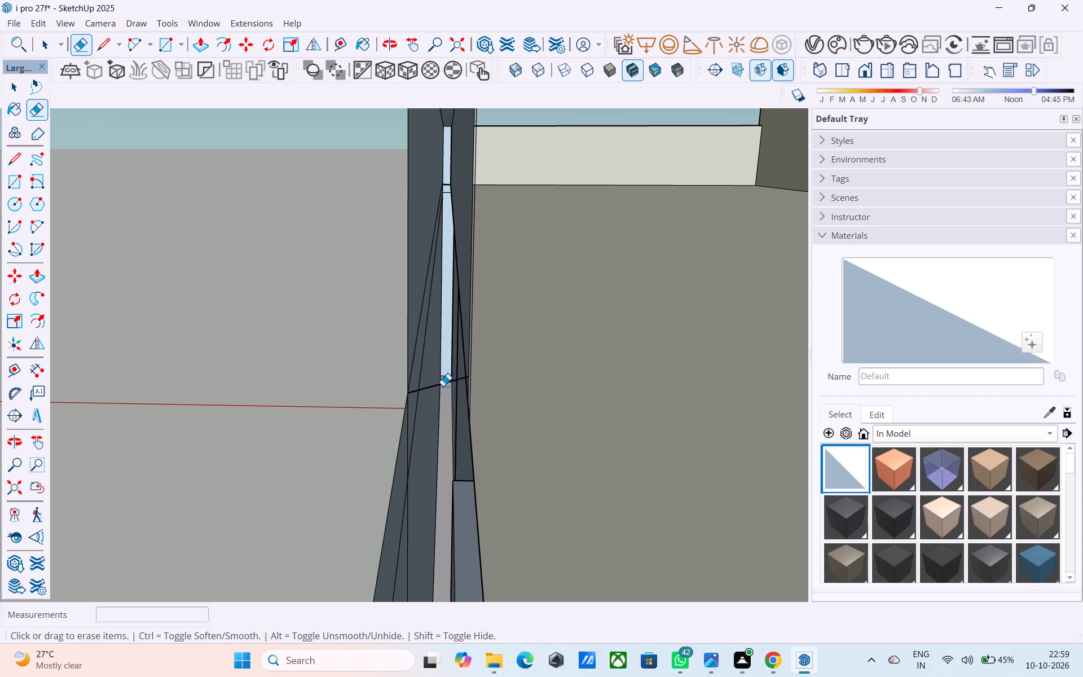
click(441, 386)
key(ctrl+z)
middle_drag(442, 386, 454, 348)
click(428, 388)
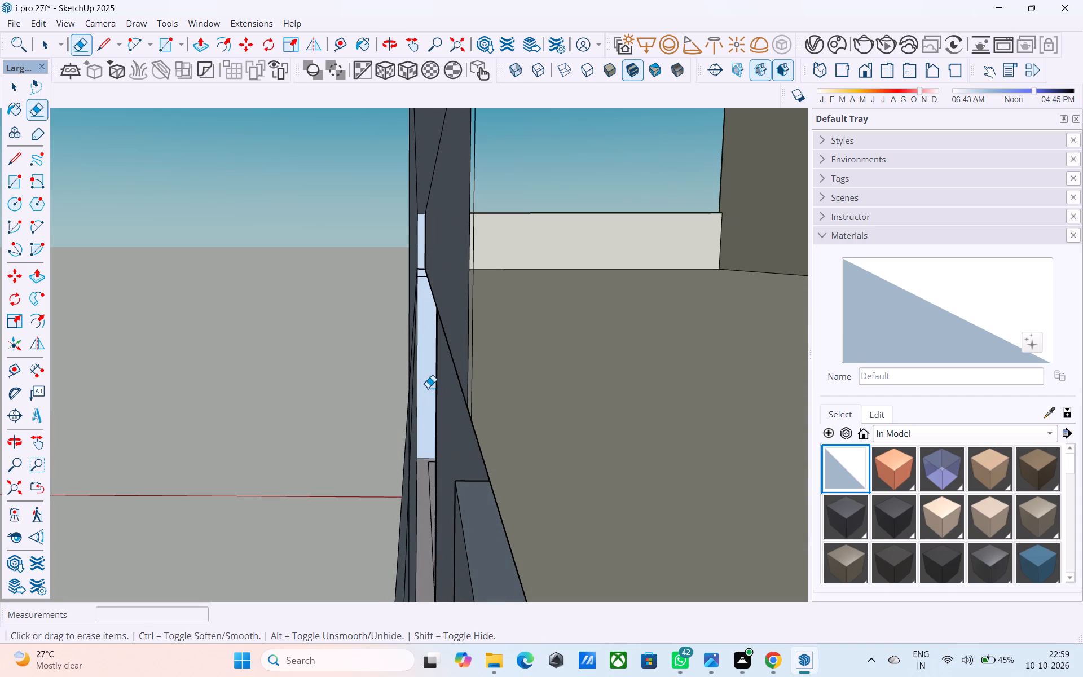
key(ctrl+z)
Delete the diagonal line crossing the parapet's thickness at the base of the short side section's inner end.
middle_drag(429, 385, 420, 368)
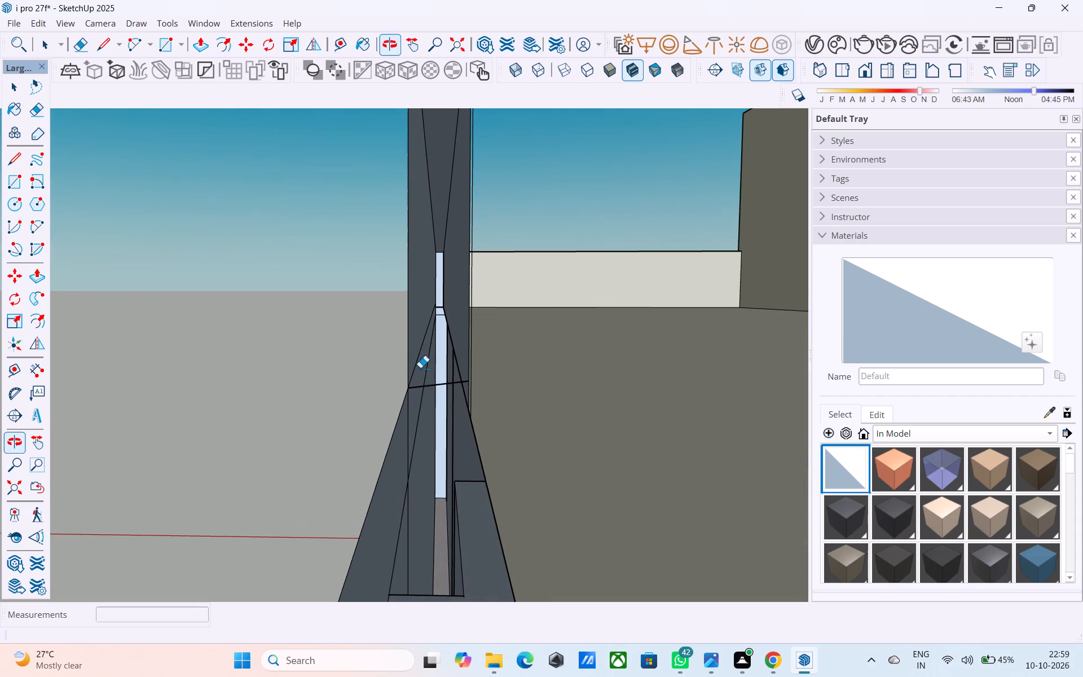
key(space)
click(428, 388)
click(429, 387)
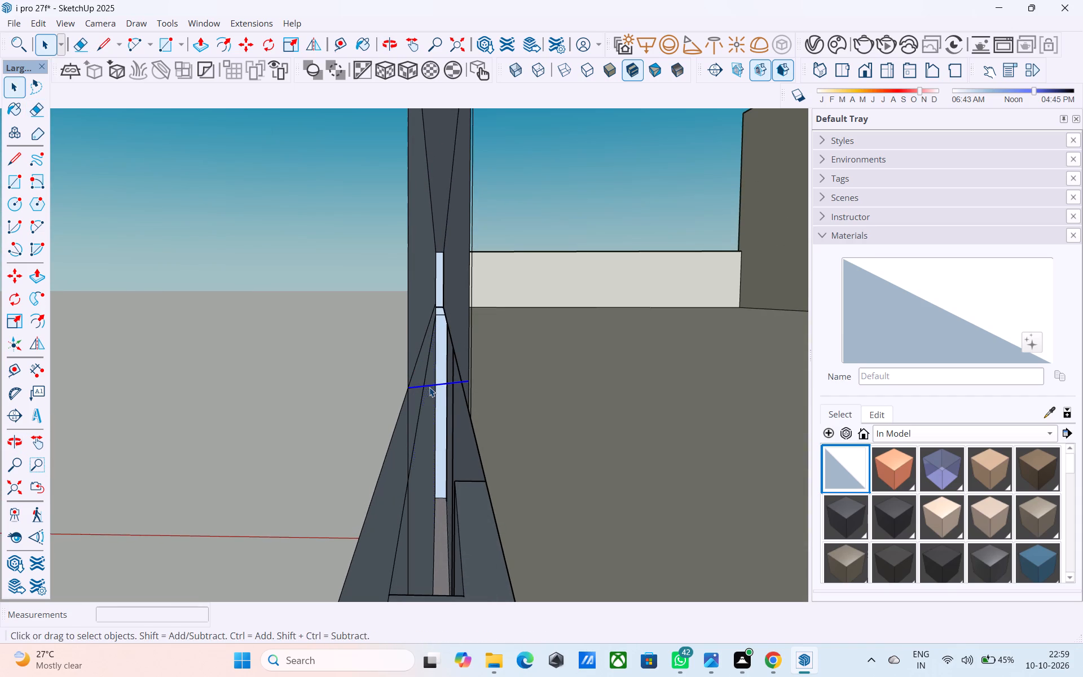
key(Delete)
Start drawing a new line inside the parapet's thickness at the short side section's inner end.
key(l)
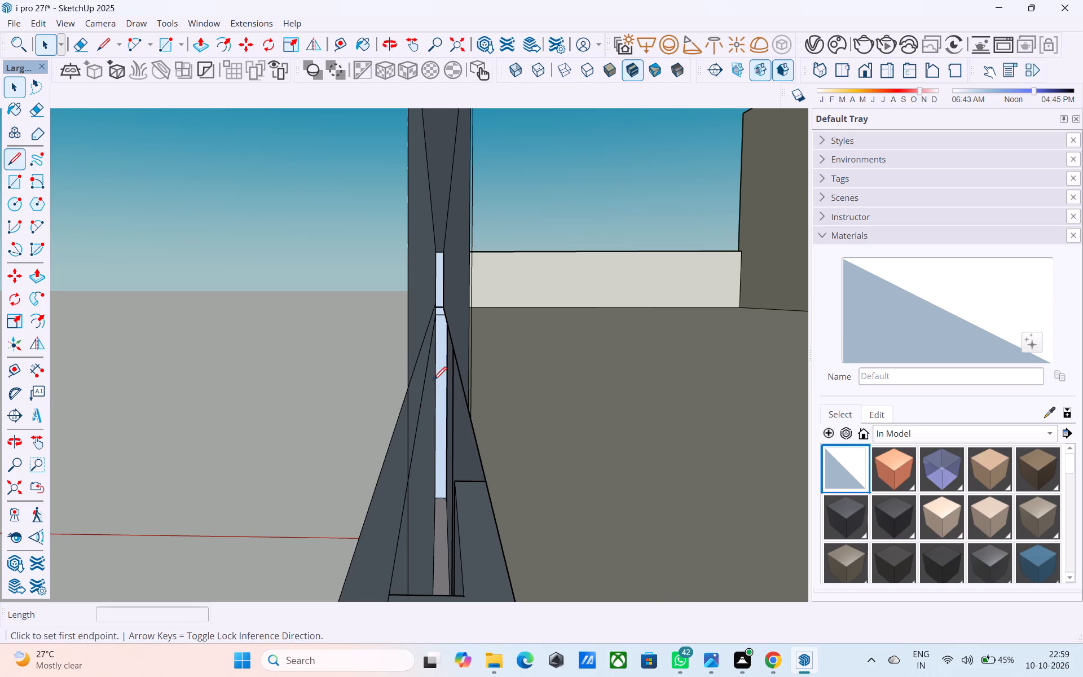
Draw a 6-inch line across the wall's thickness at the end face of the glass opening.
middle_drag(437, 380, 410, 392)
middle_drag(192, 491, 241, 465)
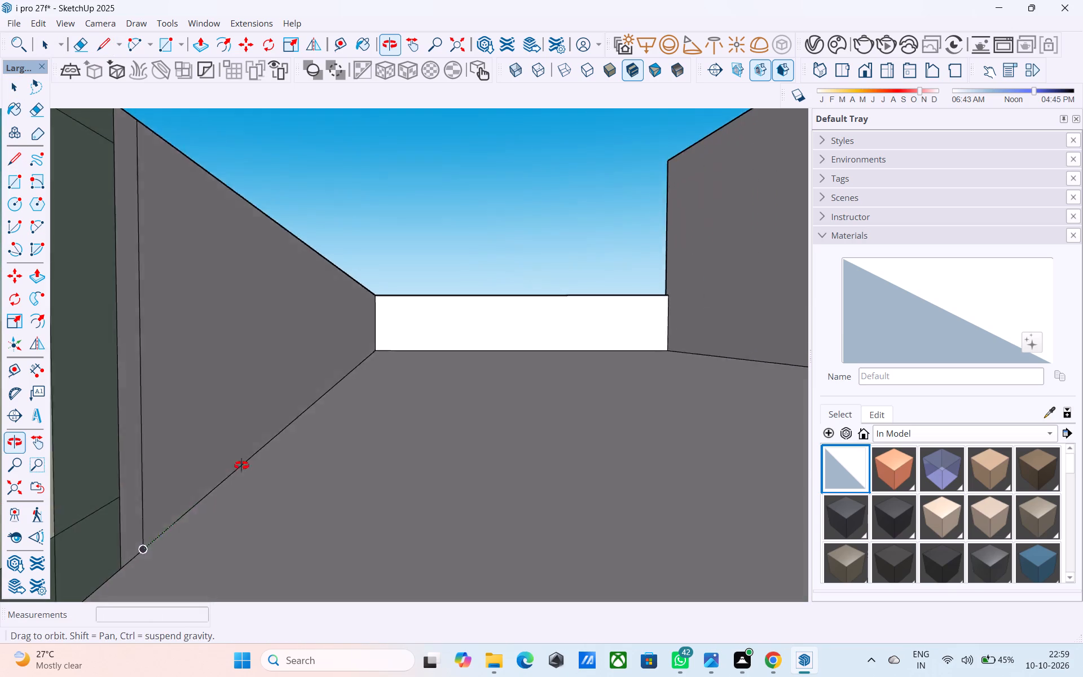
middle_drag(241, 465, 390, 430)
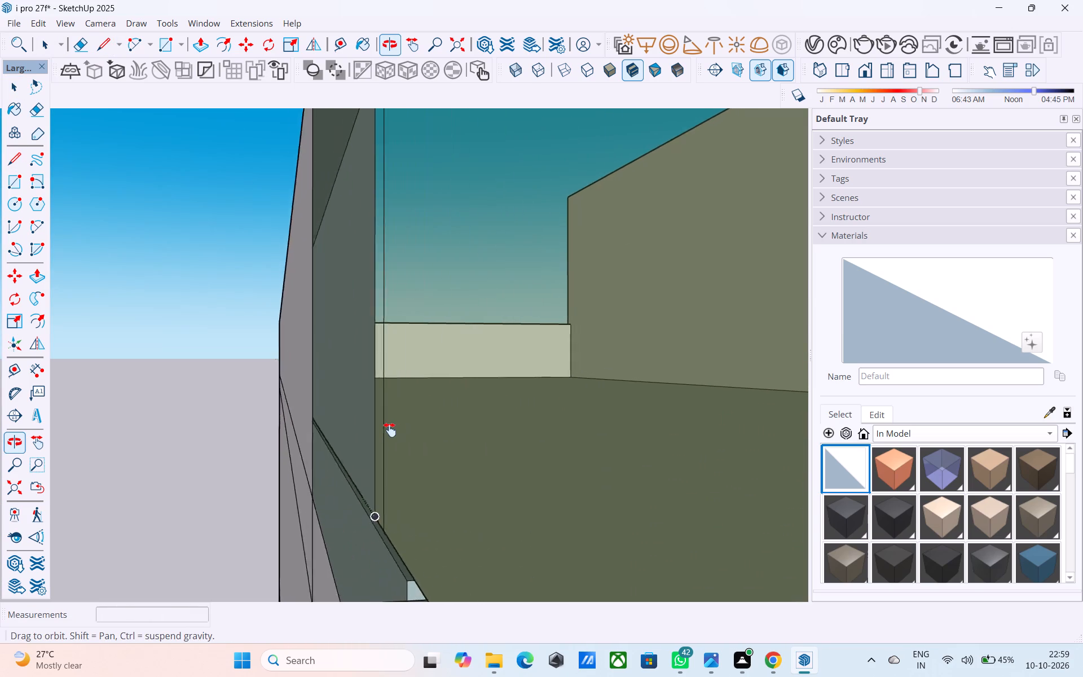
middle_drag(390, 430, 368, 423)
scroll(235, 486, up, 3)
click(243, 478)
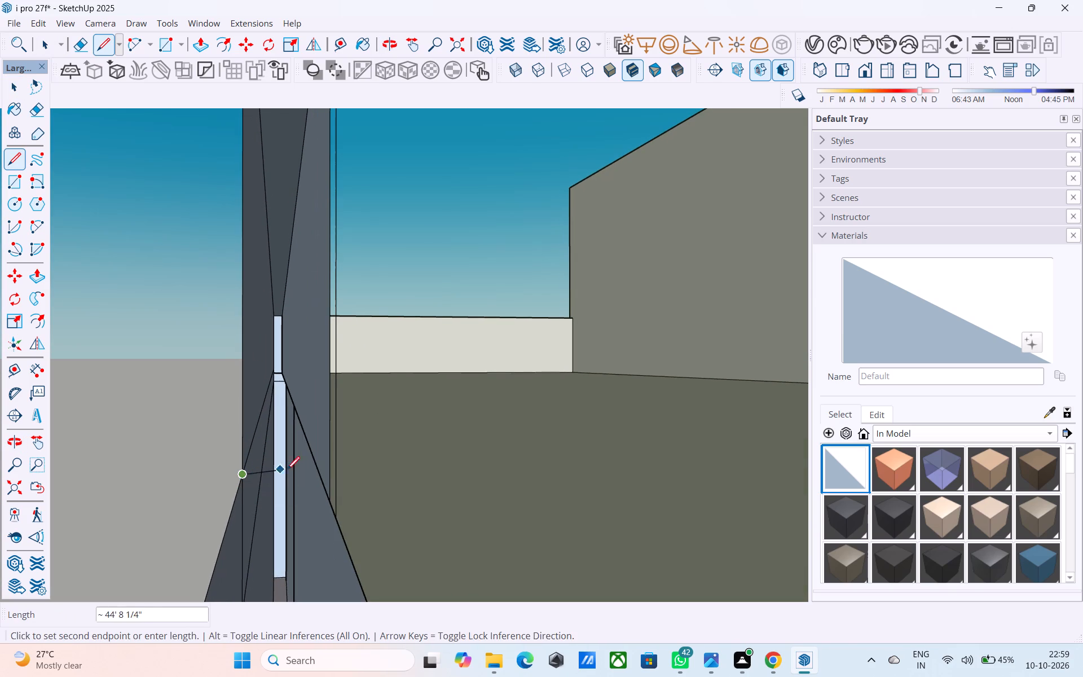
click(333, 471)
Examine the strip below the corner glass and its ends at the side wall and the orange column.
middle_drag(417, 447, 202, 504)
scroll(199, 503, down, 5)
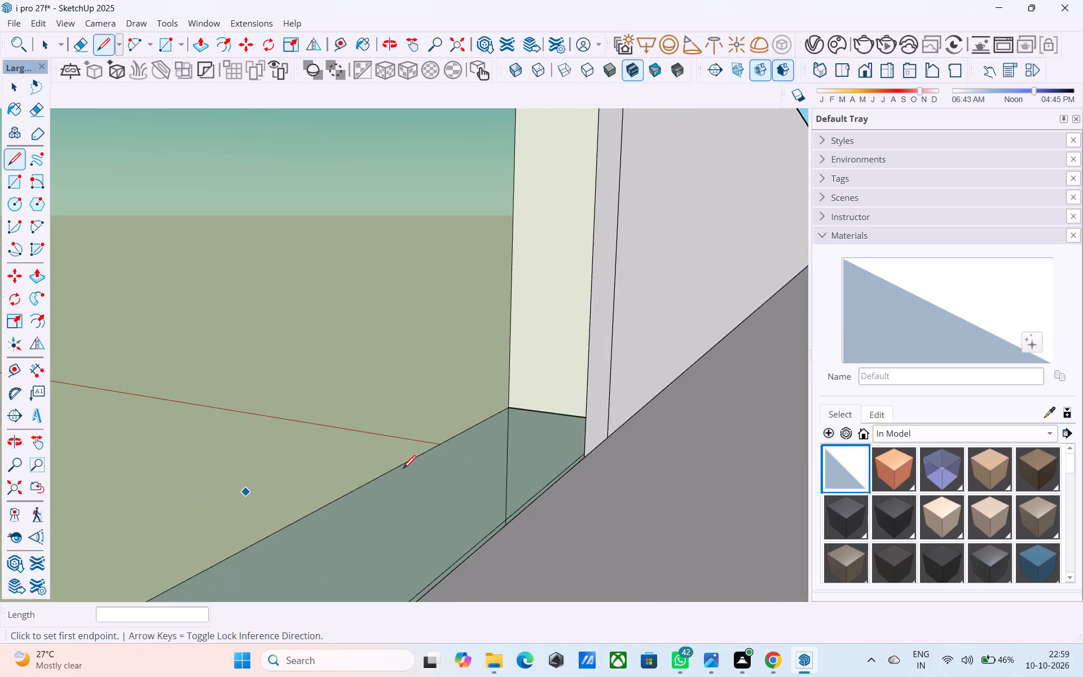
scroll(500, 438, down, 20)
scroll(500, 438, down, 15)
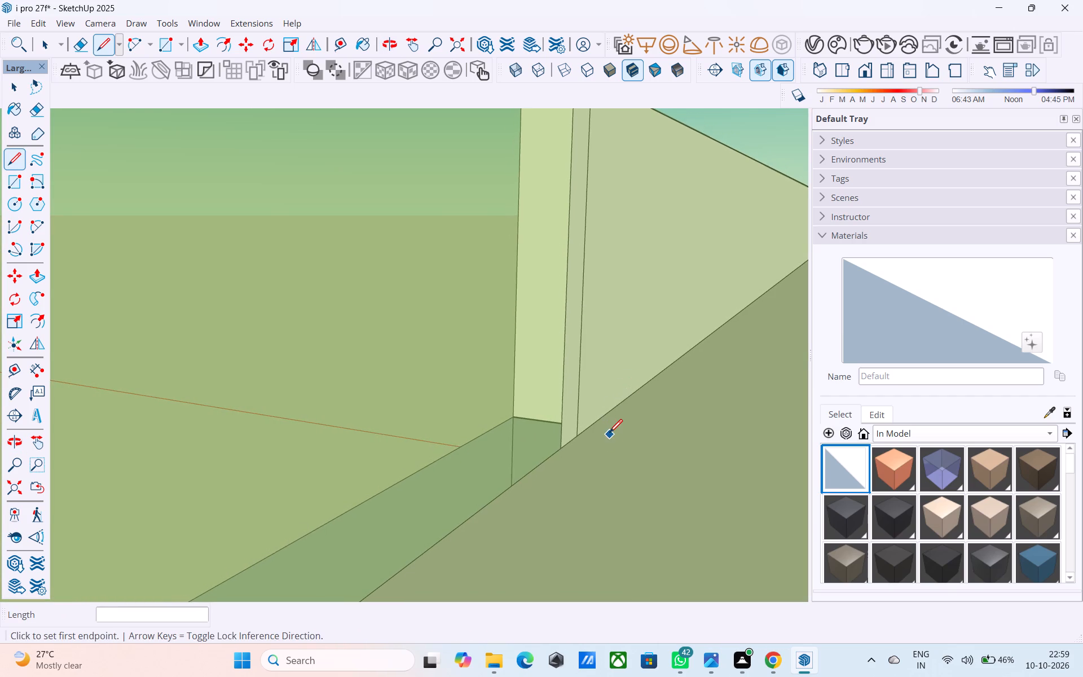
scroll(609, 434, down, 14)
middle_drag(602, 430, 602, 438)
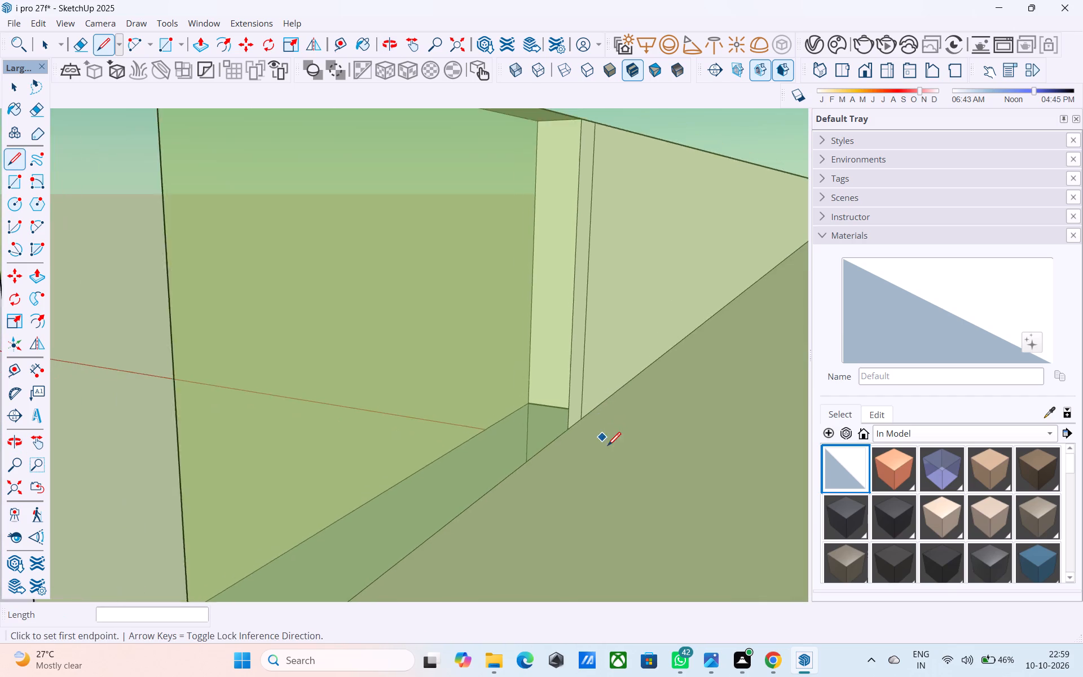
scroll(607, 447, down, 19)
middle_drag(597, 446, 484, 595)
middle_drag(625, 435, 434, 394)
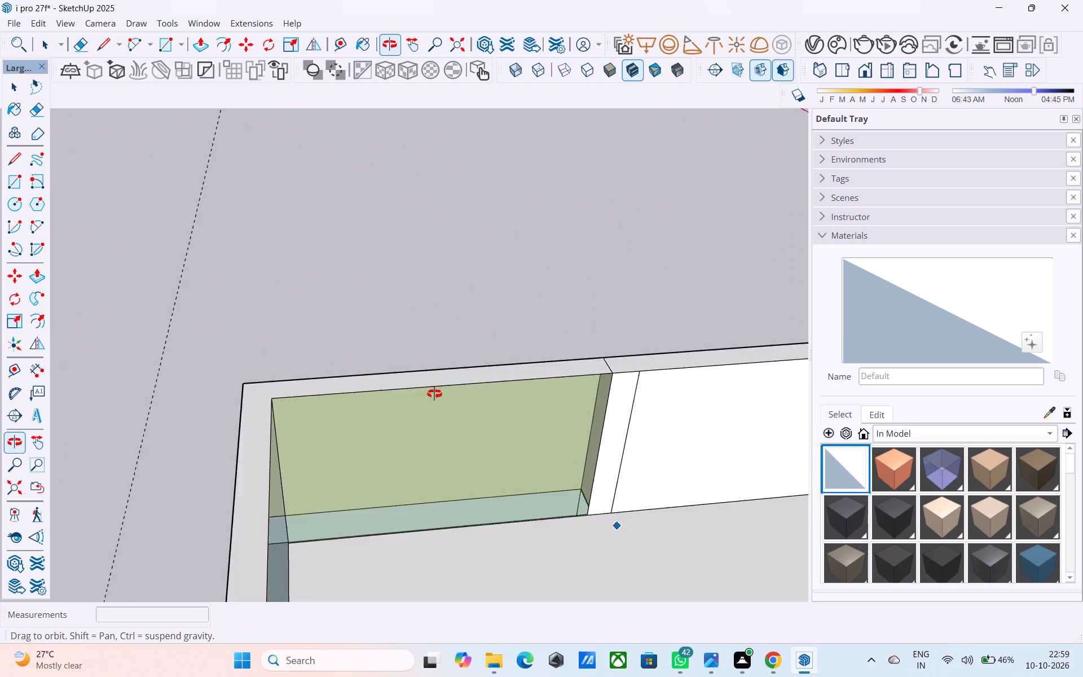
middle_drag(434, 394, 424, 388)
middle_drag(478, 469, 301, 350)
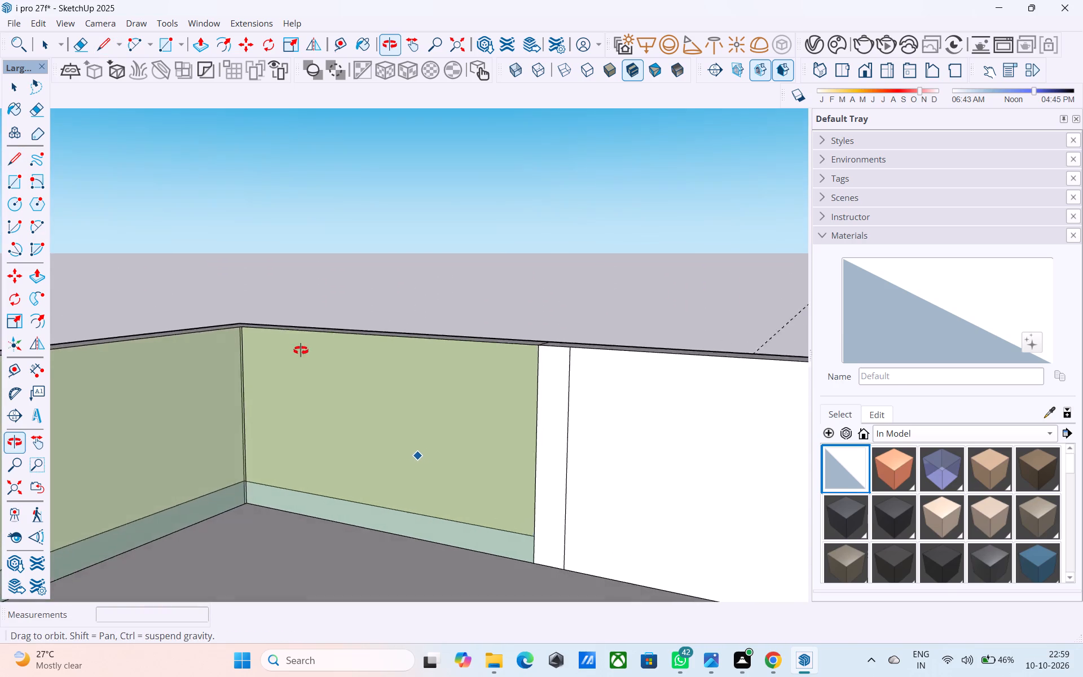
middle_drag(301, 350, 303, 357)
shift+middle_drag(302, 370, 513, 271)
shift+middle_drag(479, 402, 476, 329)
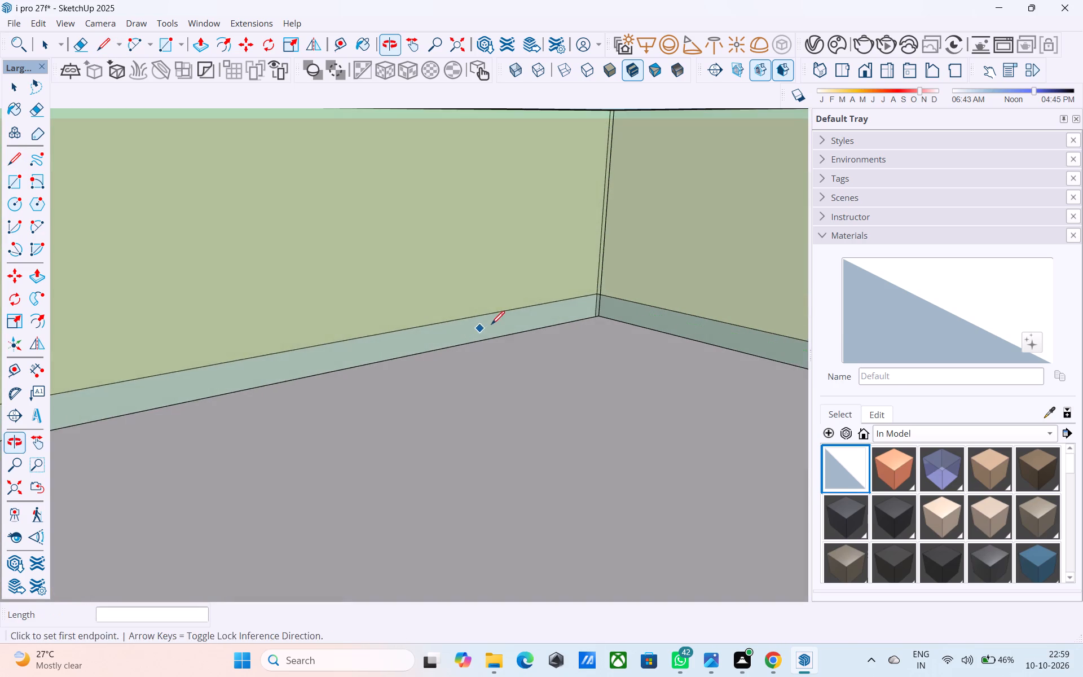
shift+scroll(495, 327, down, 4)
shift+middle_drag(591, 320, 514, 332)
shift+middle_drag(347, 372, 461, 364)
scroll(374, 369, up, 5)
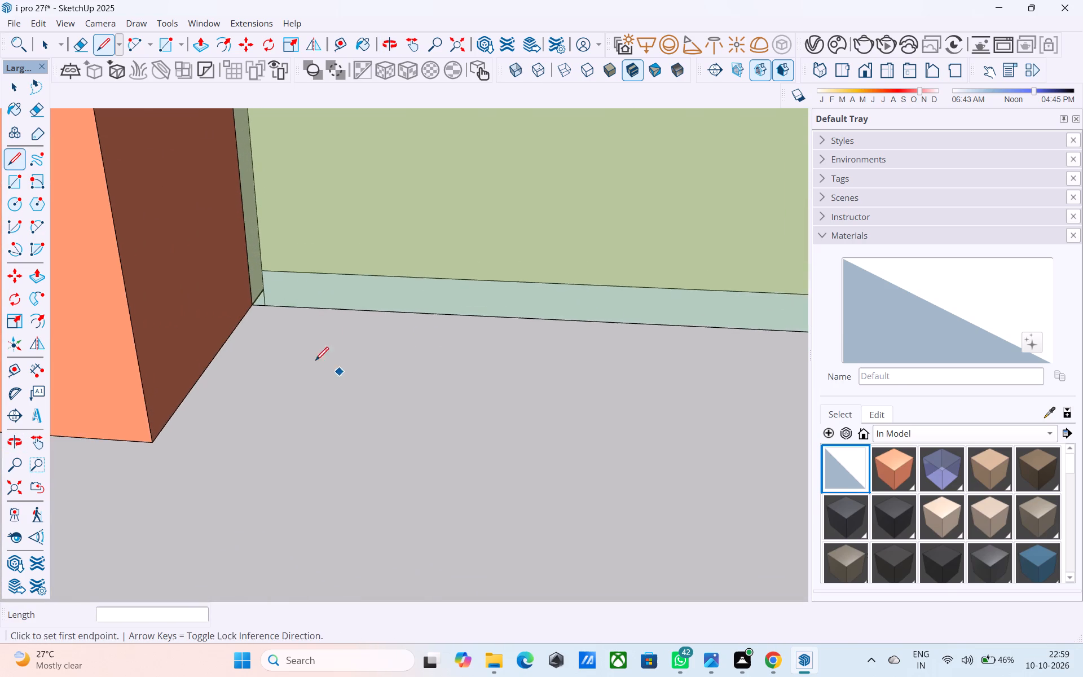
scroll(315, 362, up, 4)
middle_drag(265, 277, 257, 308)
scroll(246, 256, up, 4)
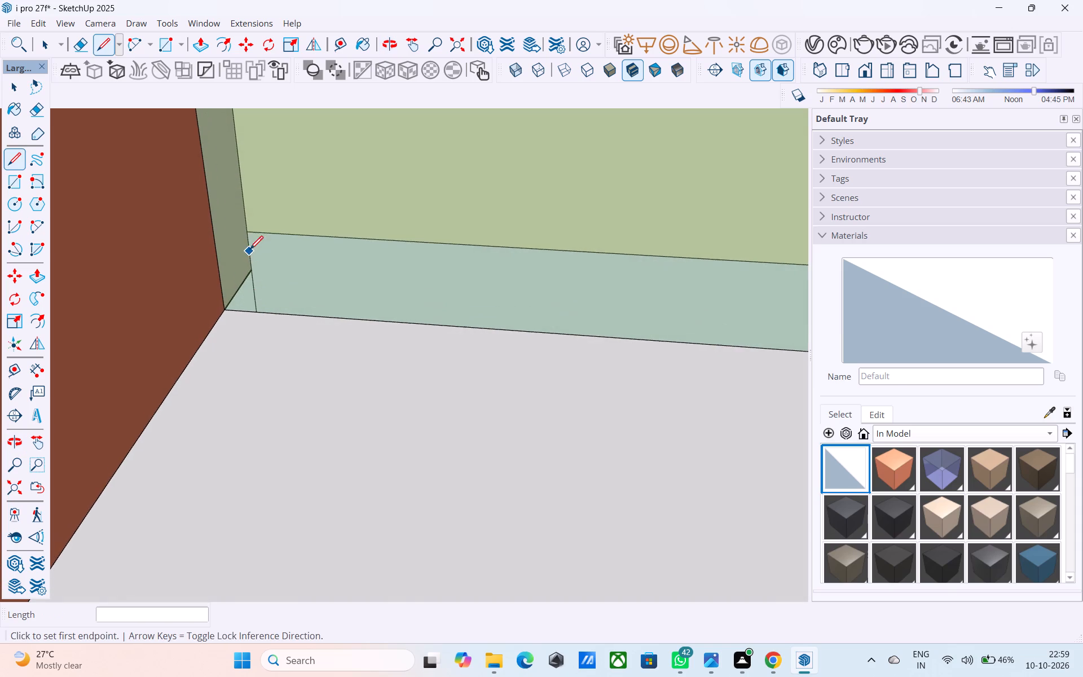
middle_drag(298, 254, 240, 455)
middle_drag(474, 278, 333, 305)
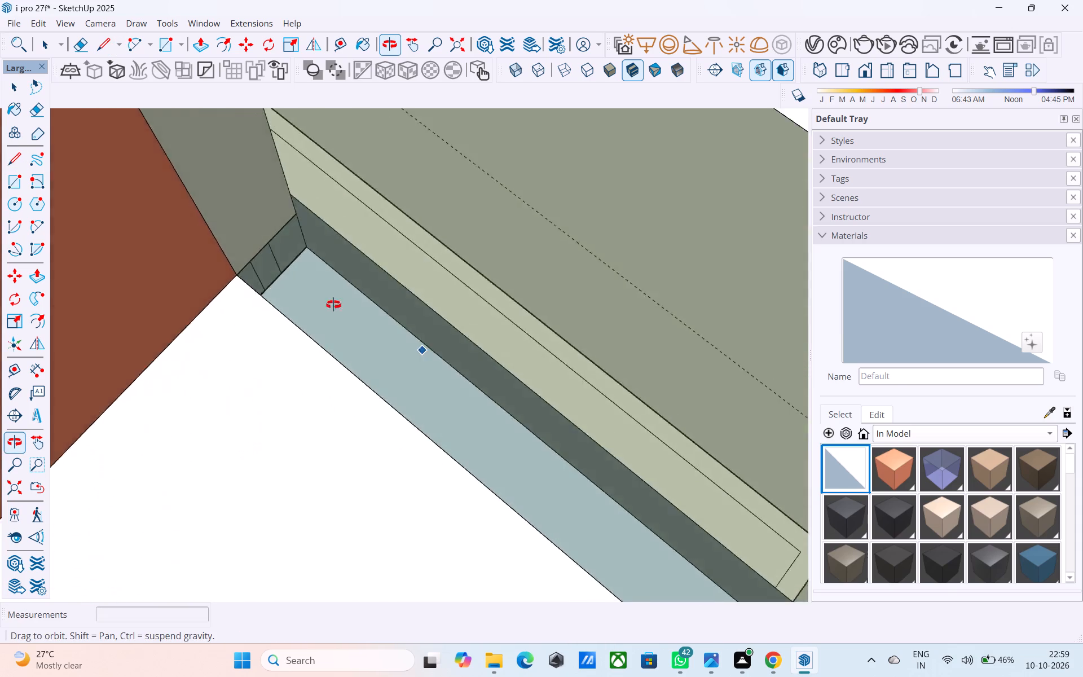
middle_drag(333, 305, 217, 240)
scroll(373, 251, up, 1)
middle_drag(373, 250, 276, 214)
scroll(428, 242, up, 4)
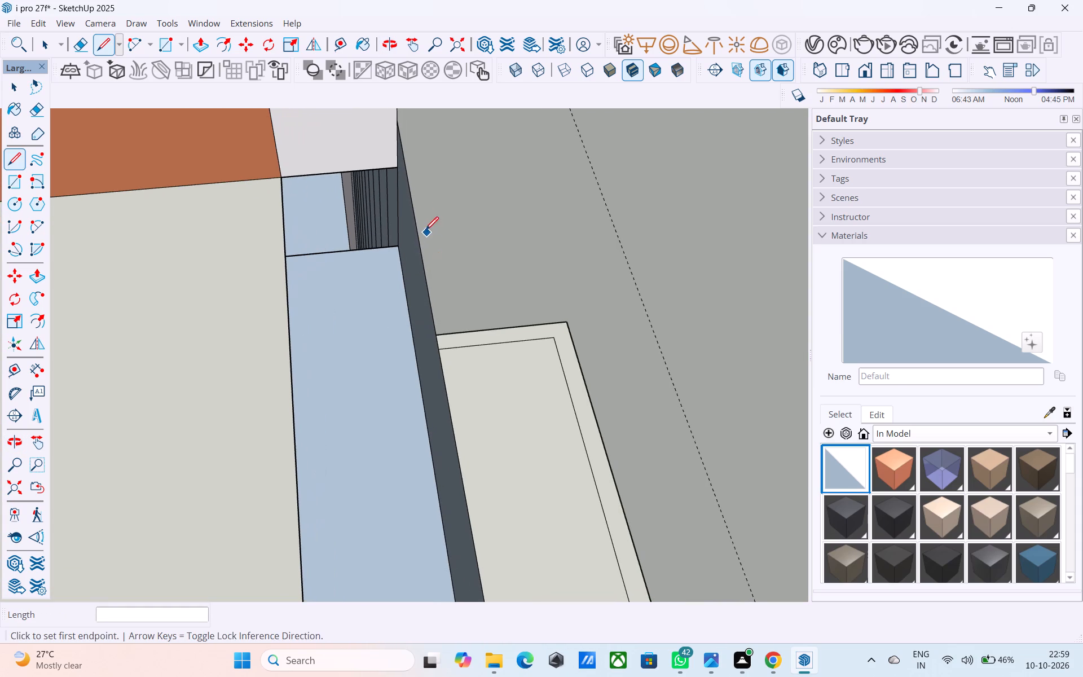
middle_drag(290, 184, 358, 189)
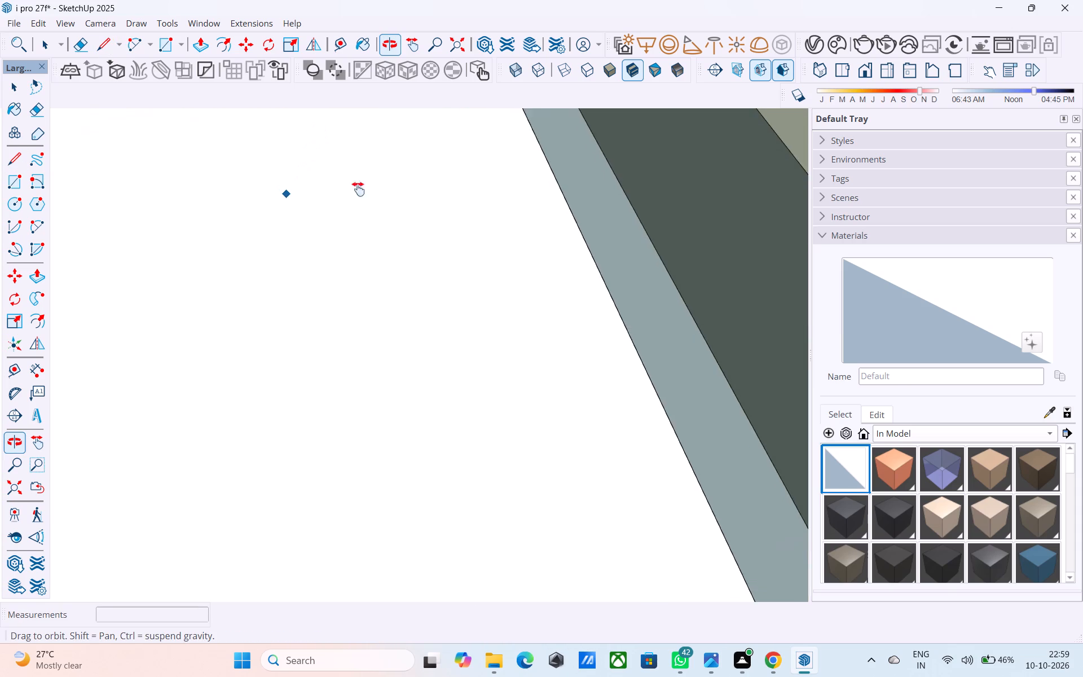
middle_drag(358, 189, 439, 244)
scroll(607, 239, down, 20)
scroll(607, 239, down, 4)
middle_drag(670, 279, 727, 317)
middle_drag(665, 409, 725, 330)
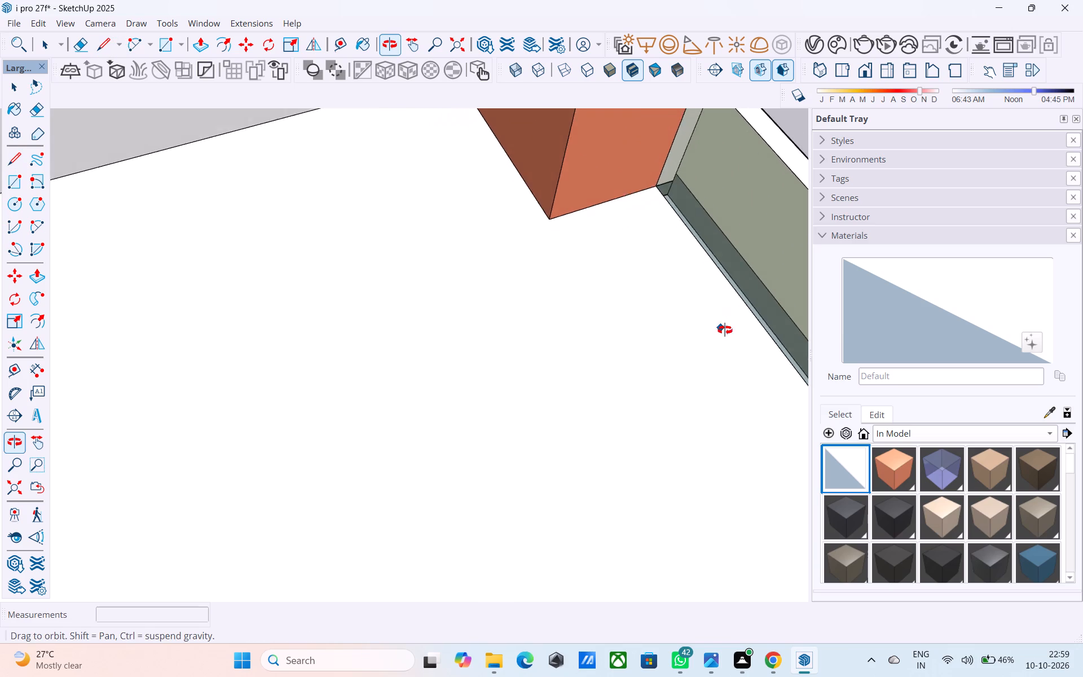
middle_drag(725, 330, 778, 382)
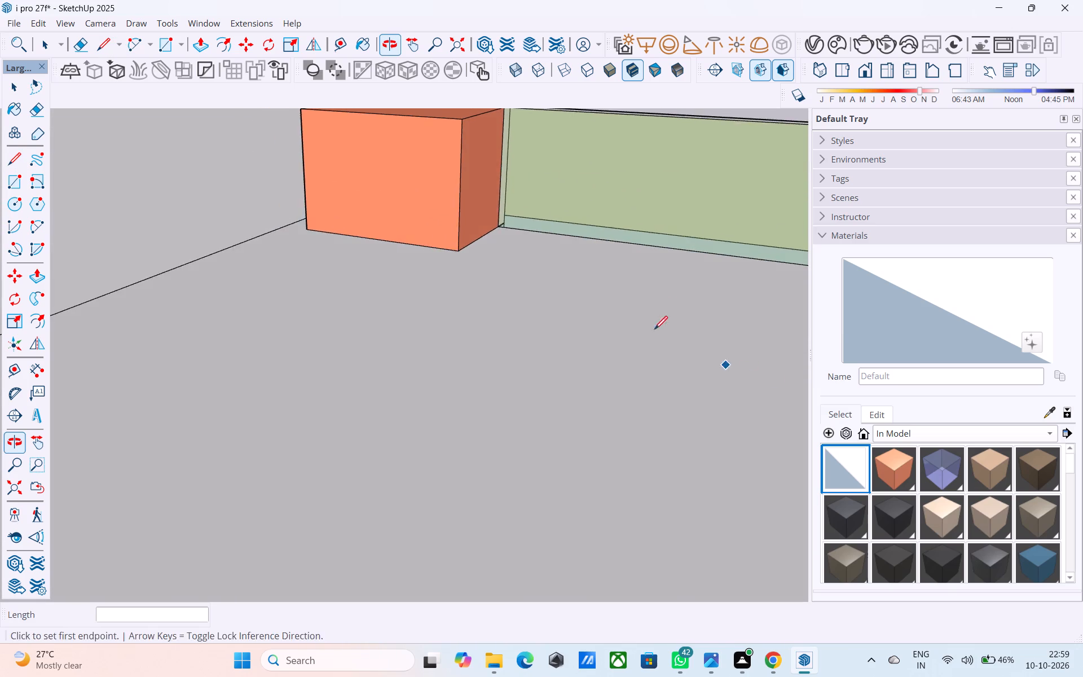
Draw a 3-inch vertical line up from the floor corner where the orange column meets the strip below the glass.
shift+middle_drag(662, 315, 625, 363)
scroll(465, 310, up, 7)
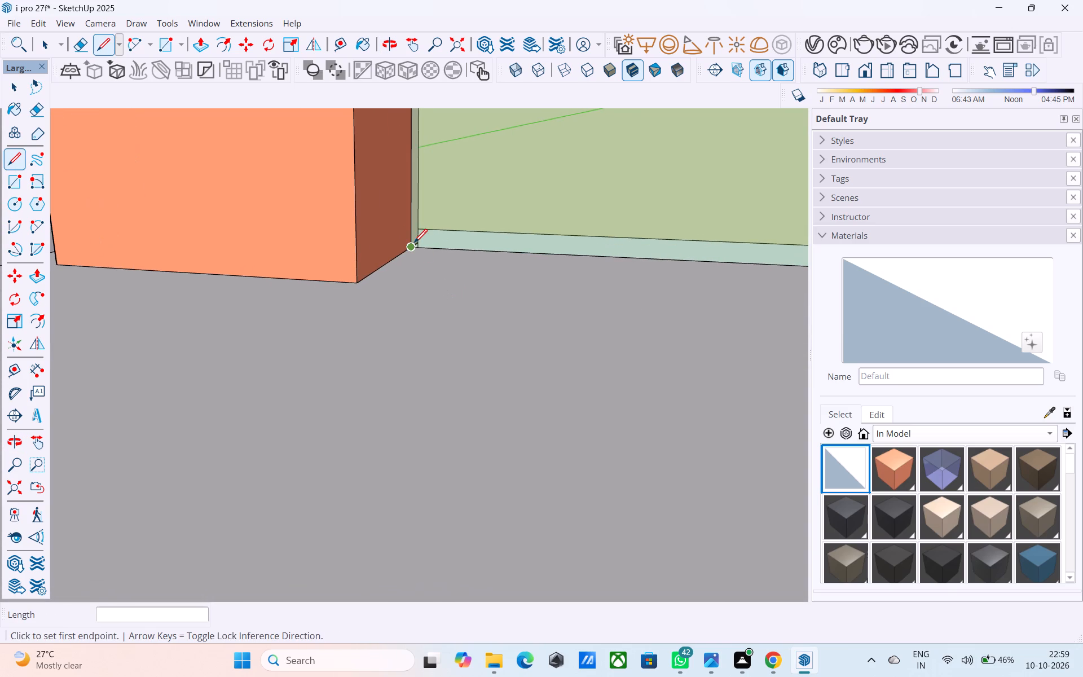
click(414, 244)
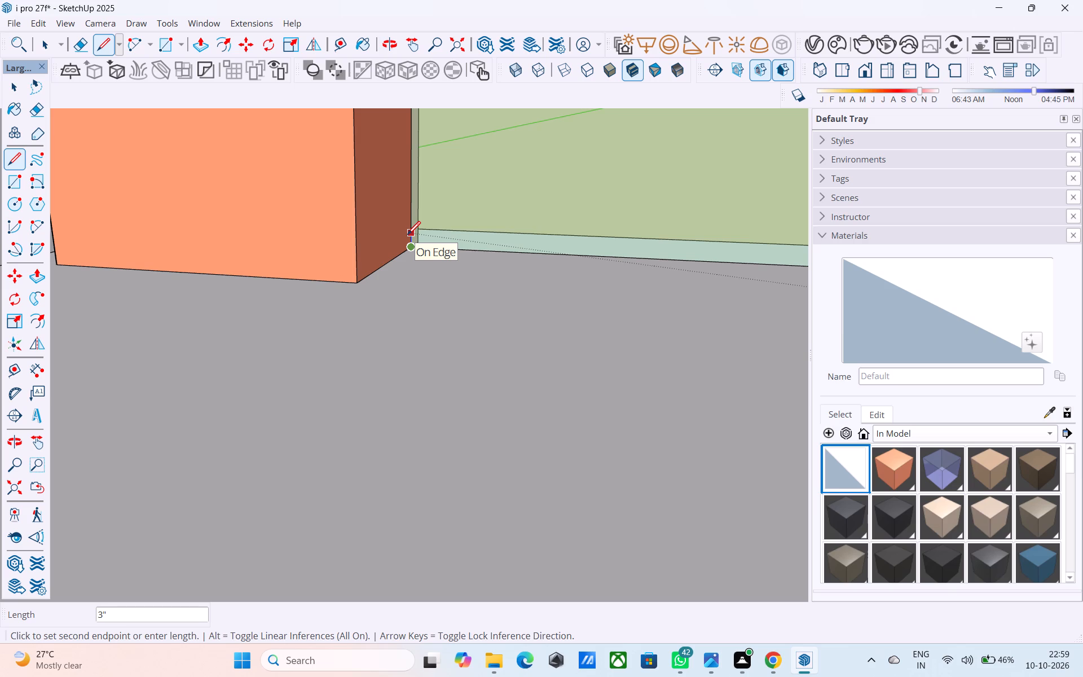
click(407, 236)
Draw a line across the end face beside the orange column, from the glass corner to the column edge.
click(411, 233)
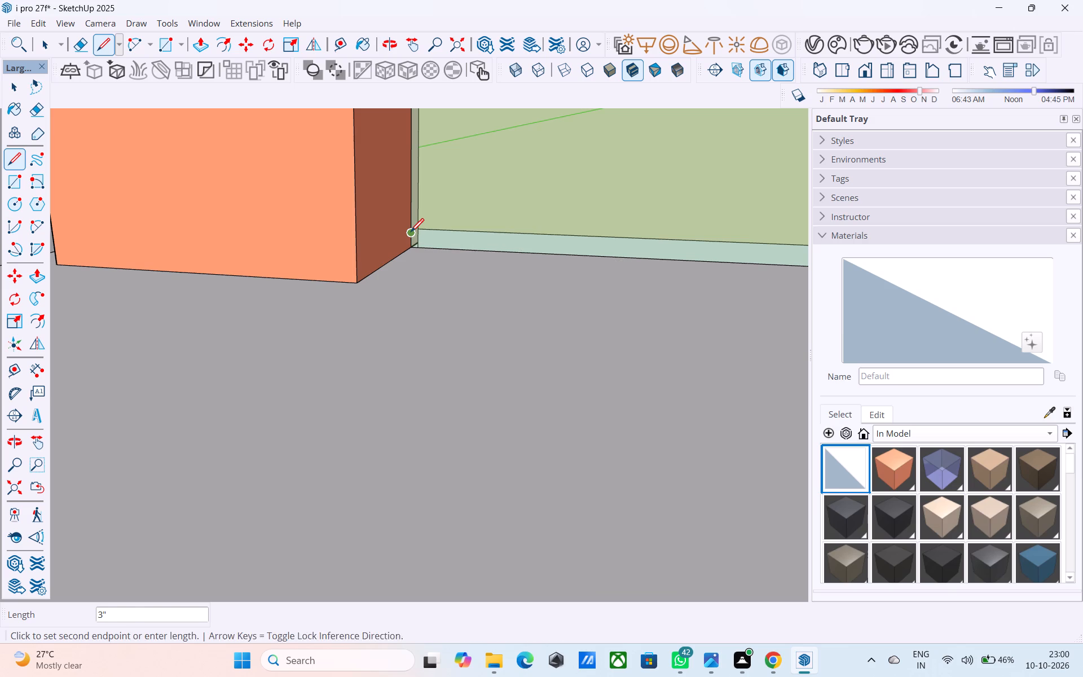
middle_drag(425, 225, 294, 310)
scroll(349, 284, up, 5)
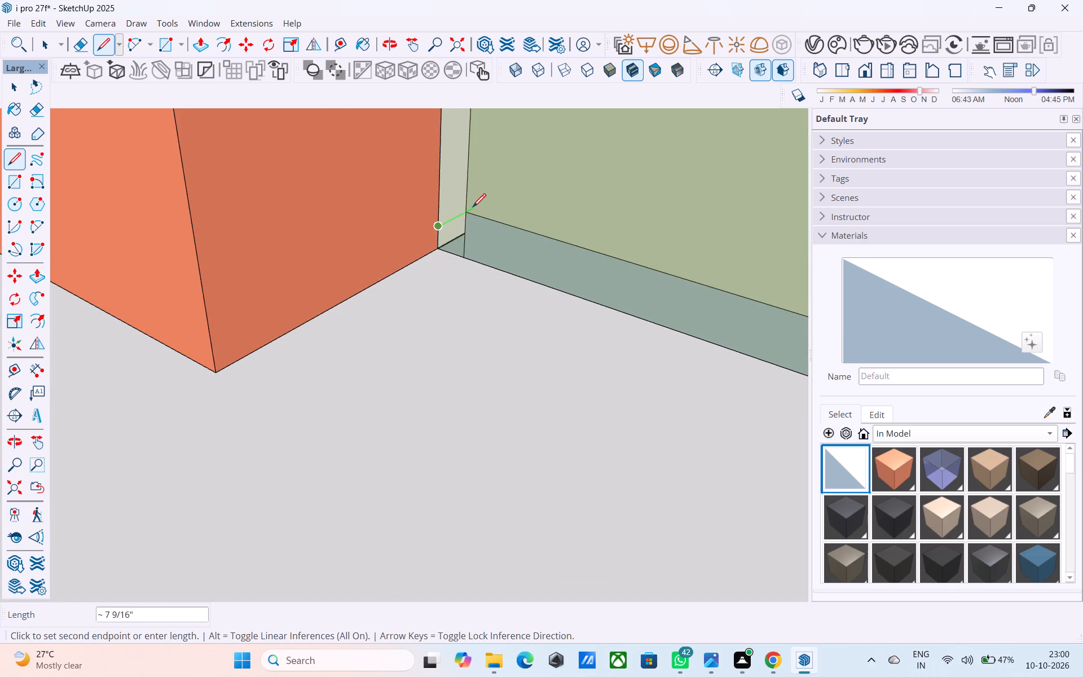
key(l)
scroll(467, 215, up, 5)
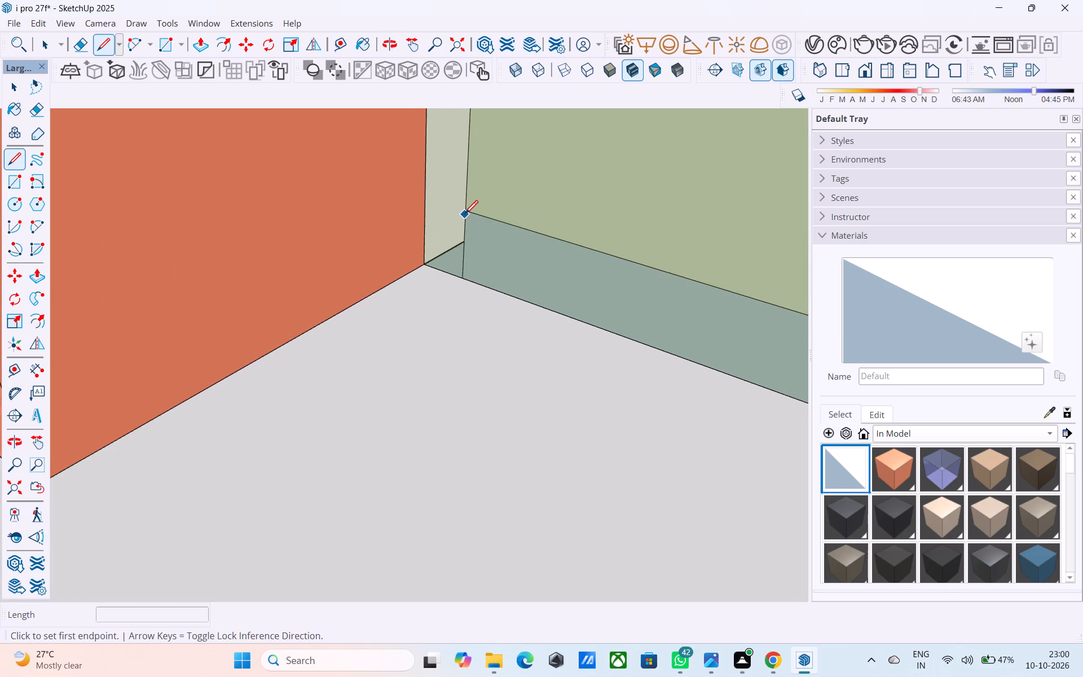
scroll(465, 215, up, 4)
middle_drag(468, 217, 209, 247)
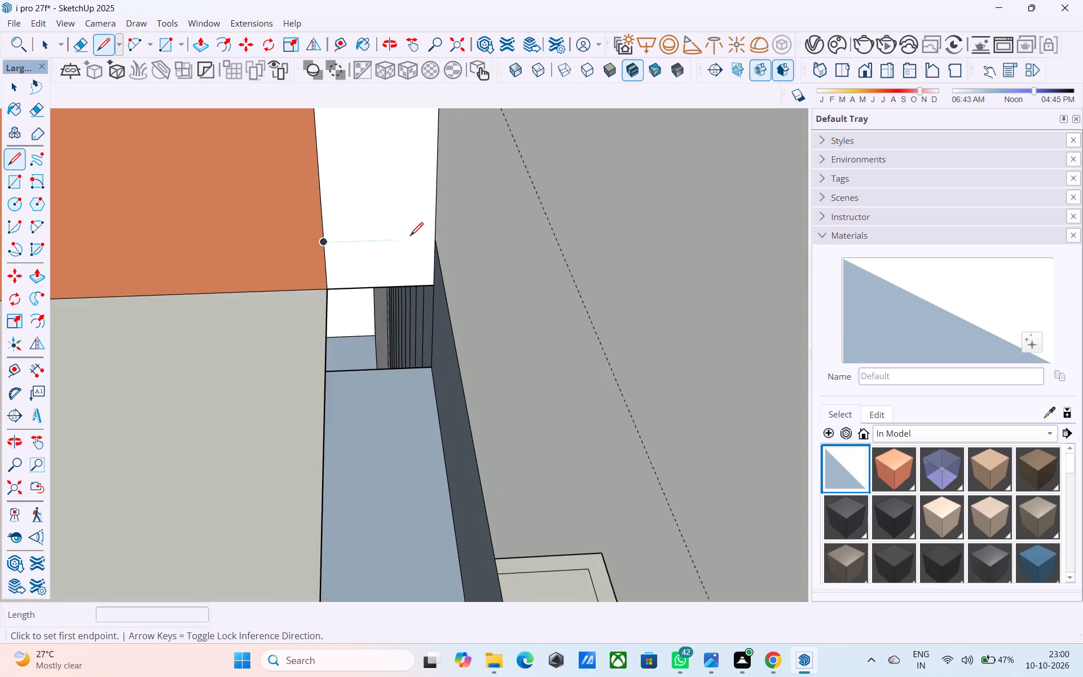
scroll(413, 237, up, 4)
click(446, 244)
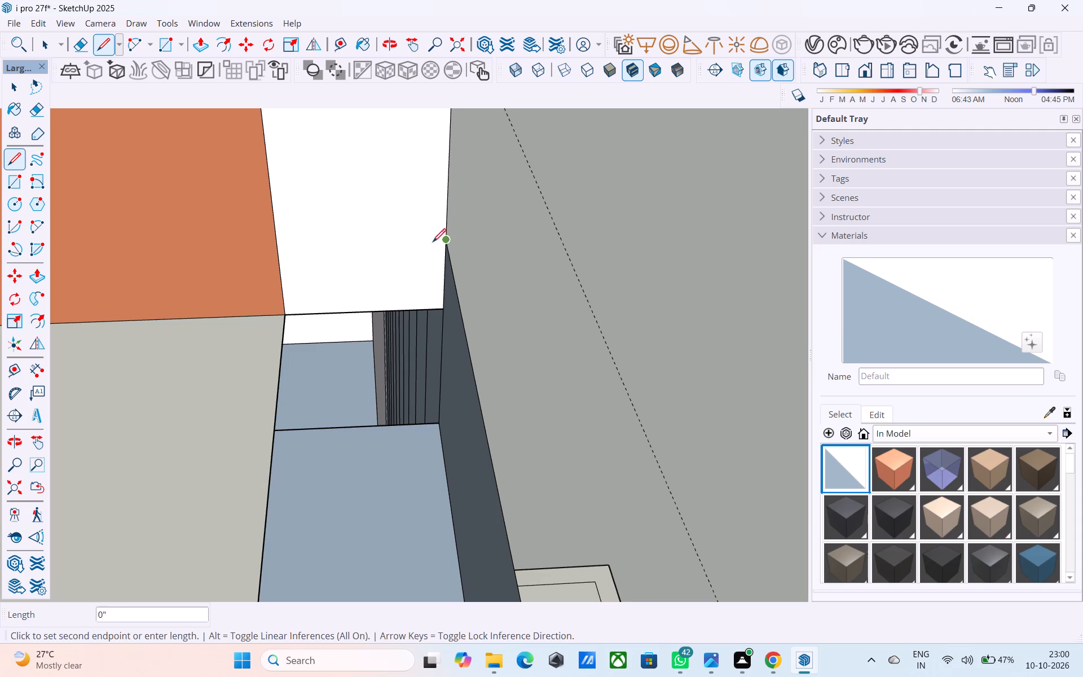
click(279, 244)
Draw a rectangle about 12' 8 1/4" by 3" along the inner base strip of the long glass side.
scroll(279, 244, up, 1)
middle_drag(279, 244, 523, 219)
key(r)
click(336, 278)
scroll(336, 276, down, 5)
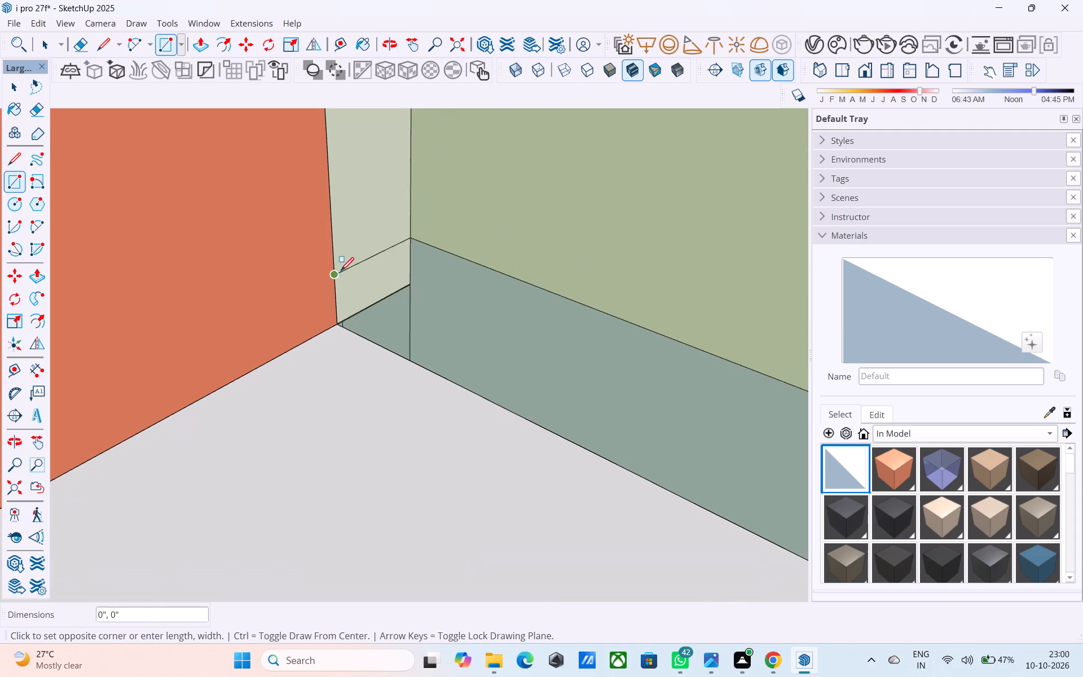
scroll(341, 272, down, 11)
middle_click(361, 279)
middle_drag(605, 362, 177, 275)
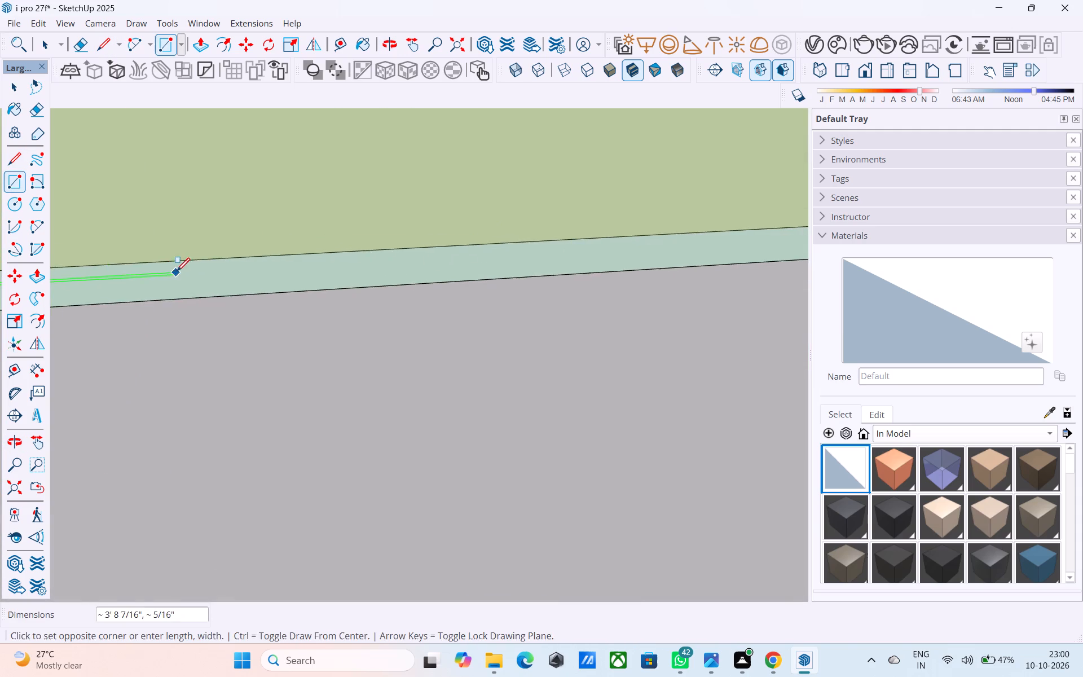
scroll(177, 273, down, 6)
shift+middle_drag(543, 268, 344, 292)
scroll(336, 294, up, 5)
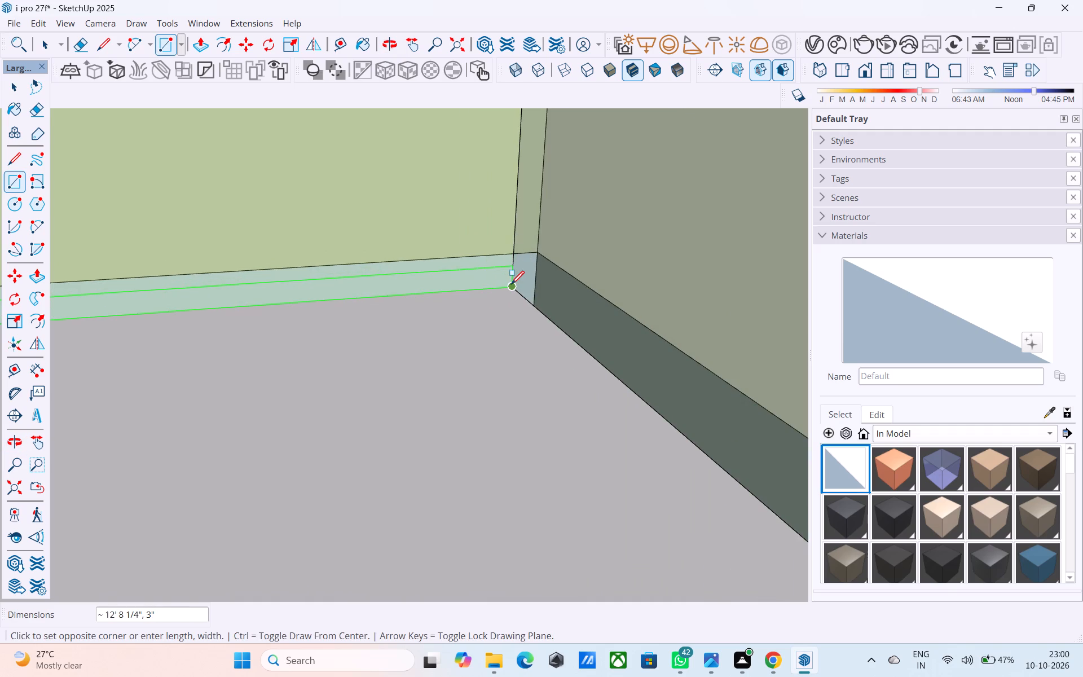
click(511, 285)
Draw a 6' by 3" rectangle along the inner base strip of the short glass side.
middle_drag(500, 289, 528, 276)
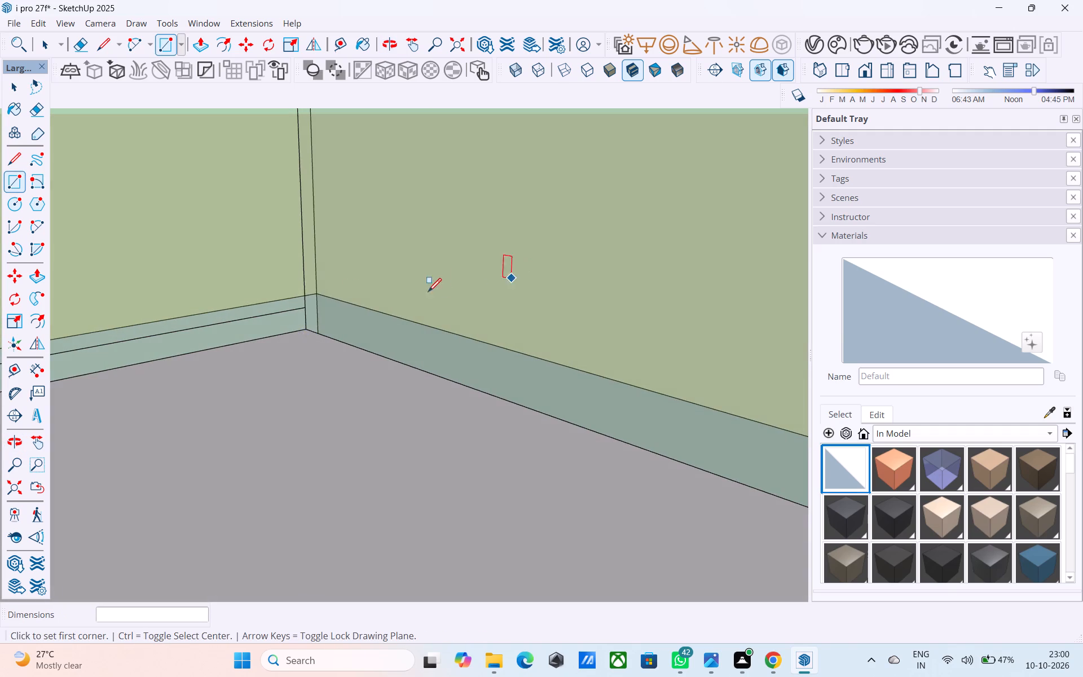
click(306, 307)
scroll(675, 405, down, 1)
middle_drag(677, 405, 638, 330)
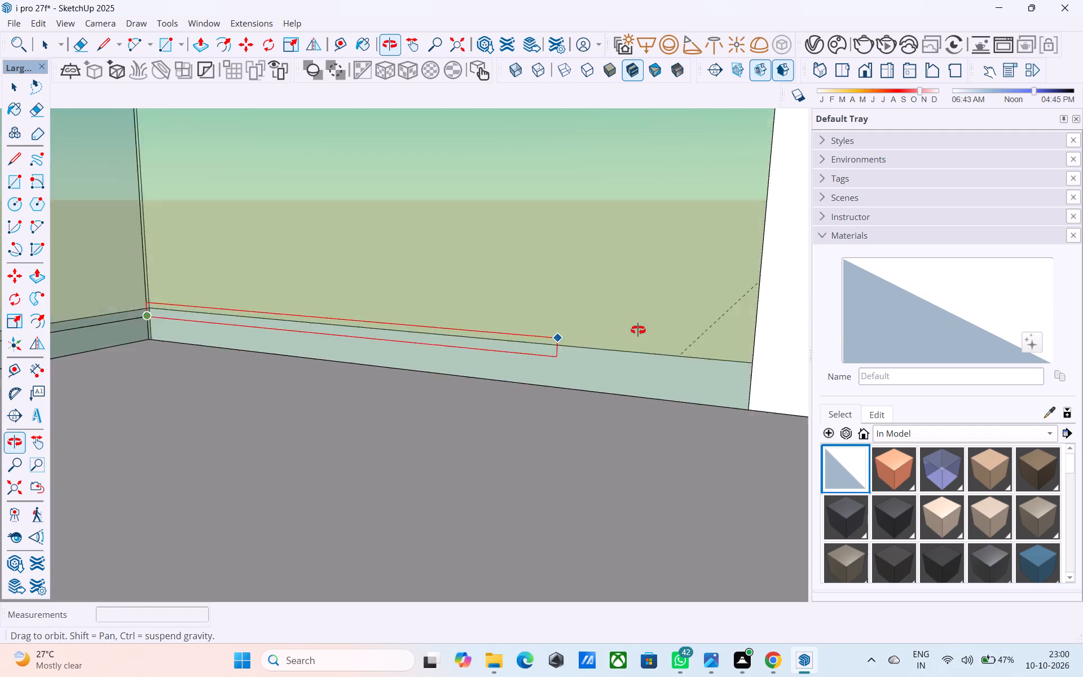
middle_drag(638, 330, 702, 341)
click(755, 393)
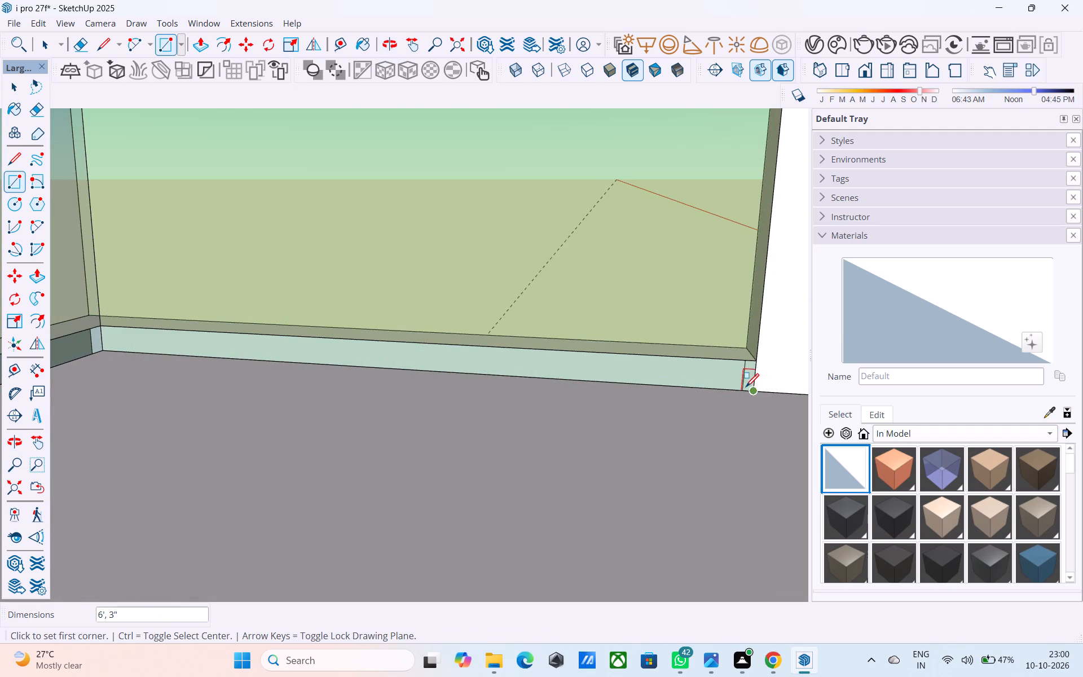
key(space)
Paint the inner base strips of the short and long glass sides with the Default material.
click(852, 472)
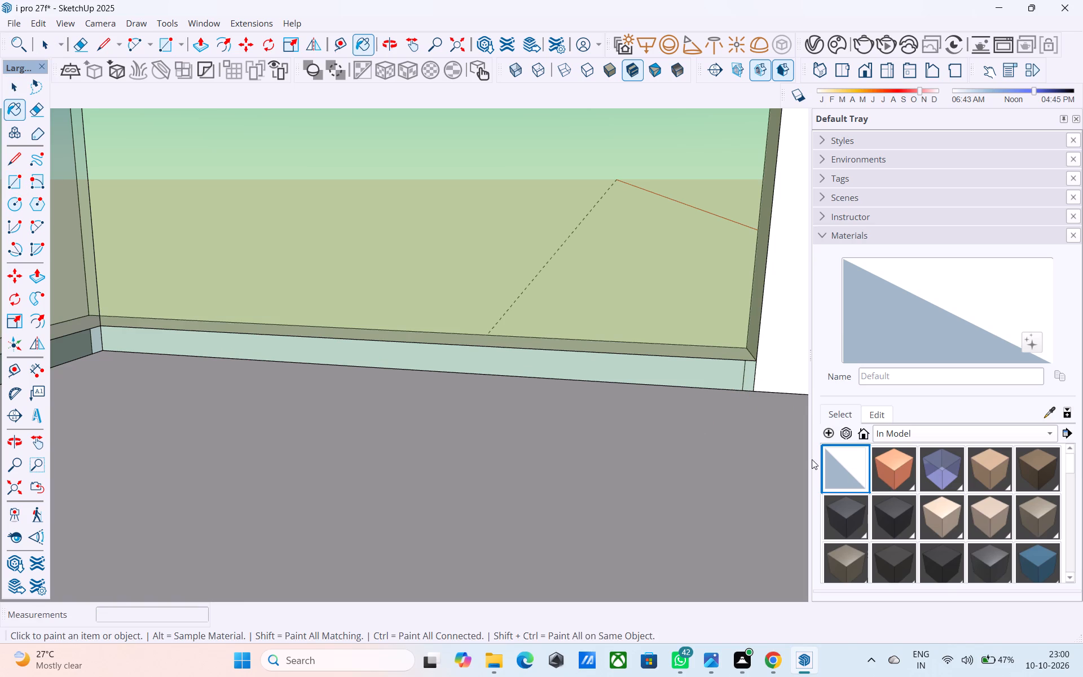
click(683, 378)
middle_drag(325, 392, 729, 365)
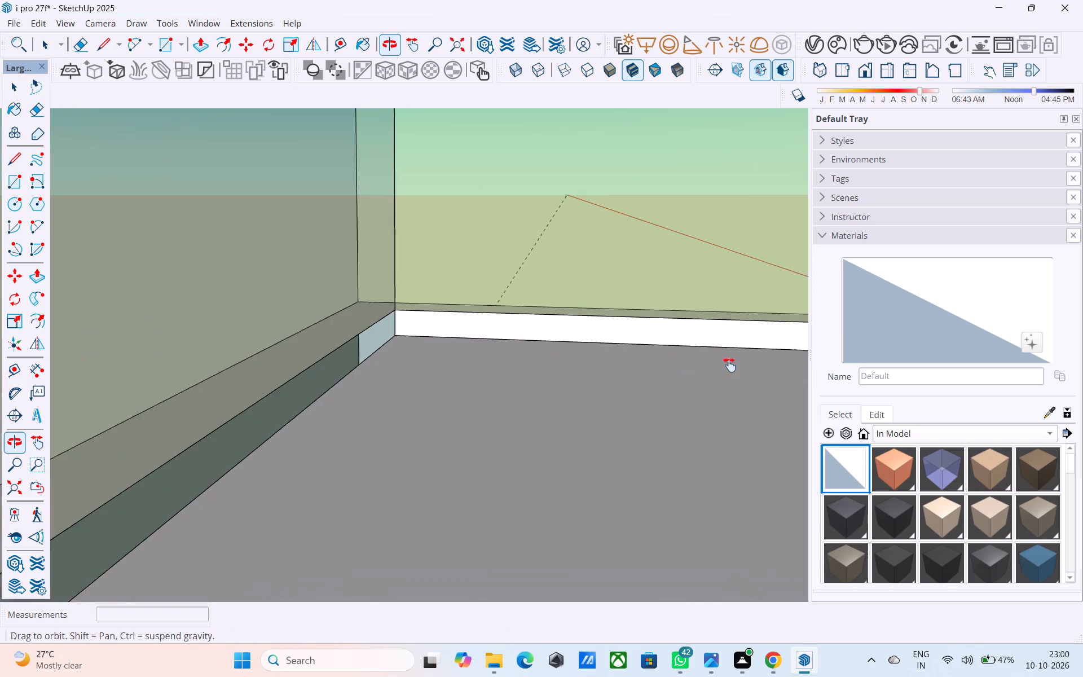
middle_drag(729, 365, 561, 367)
click(366, 337)
Erase the extra vertical edge on the inner wall face beside the short glass side.
scroll(475, 387, down, 10)
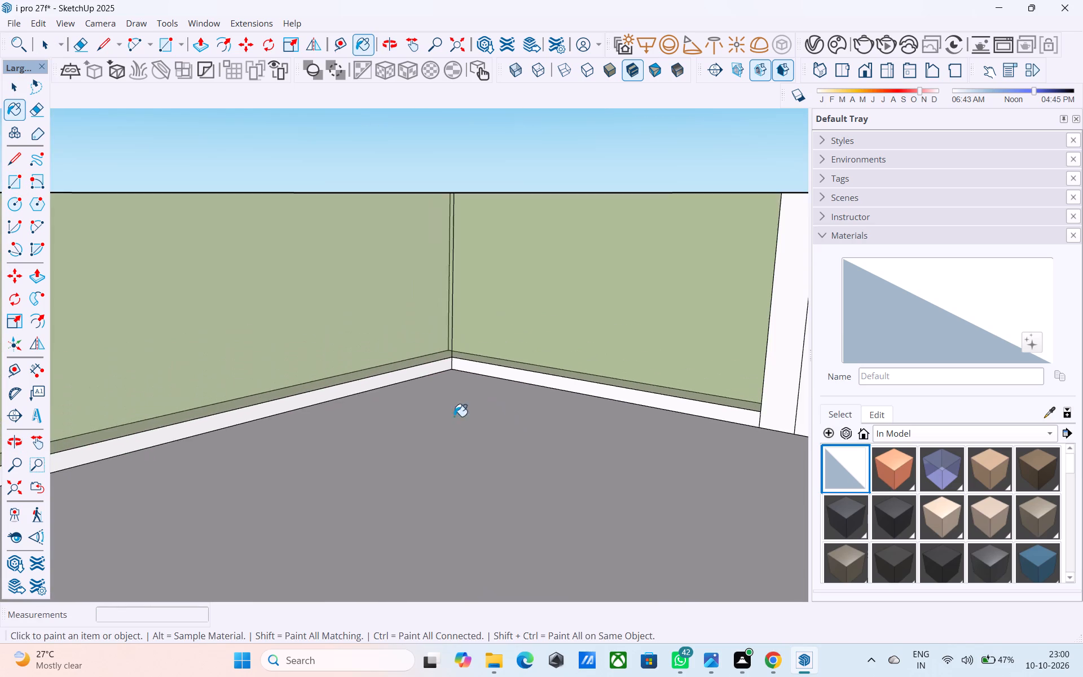
scroll(454, 416, down, 3)
middle_drag(439, 421, 888, 514)
middle_drag(298, 425, 351, 511)
middle_drag(445, 405, 321, 537)
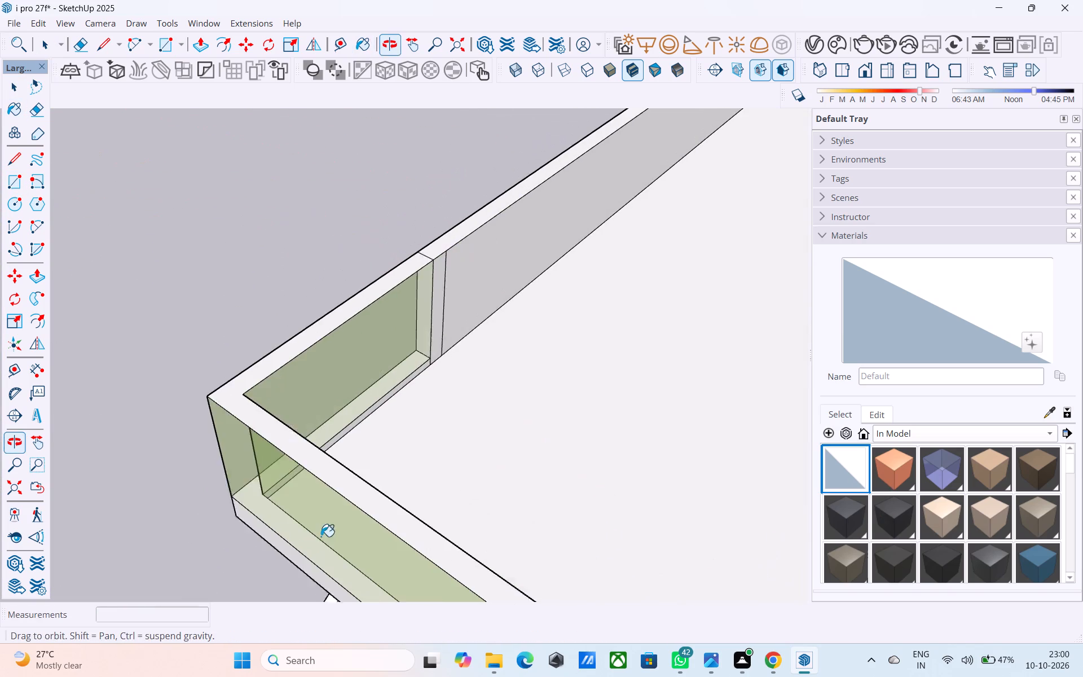
middle_drag(321, 537, 322, 537)
key(e)
scroll(448, 345, up, 4)
drag(437, 305, 425, 306)
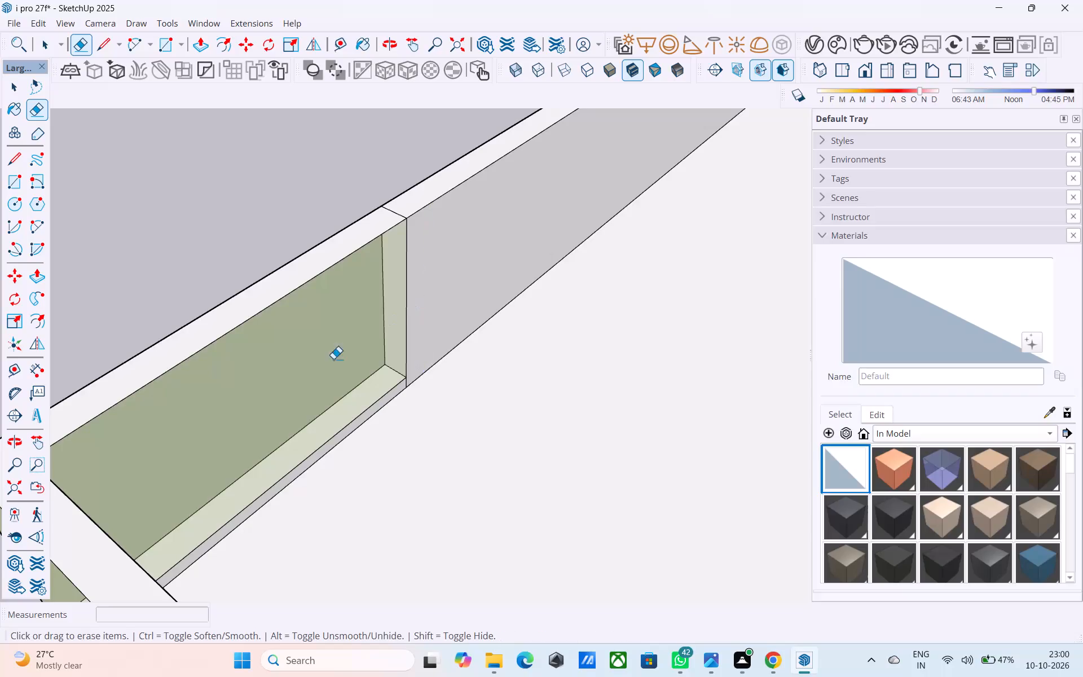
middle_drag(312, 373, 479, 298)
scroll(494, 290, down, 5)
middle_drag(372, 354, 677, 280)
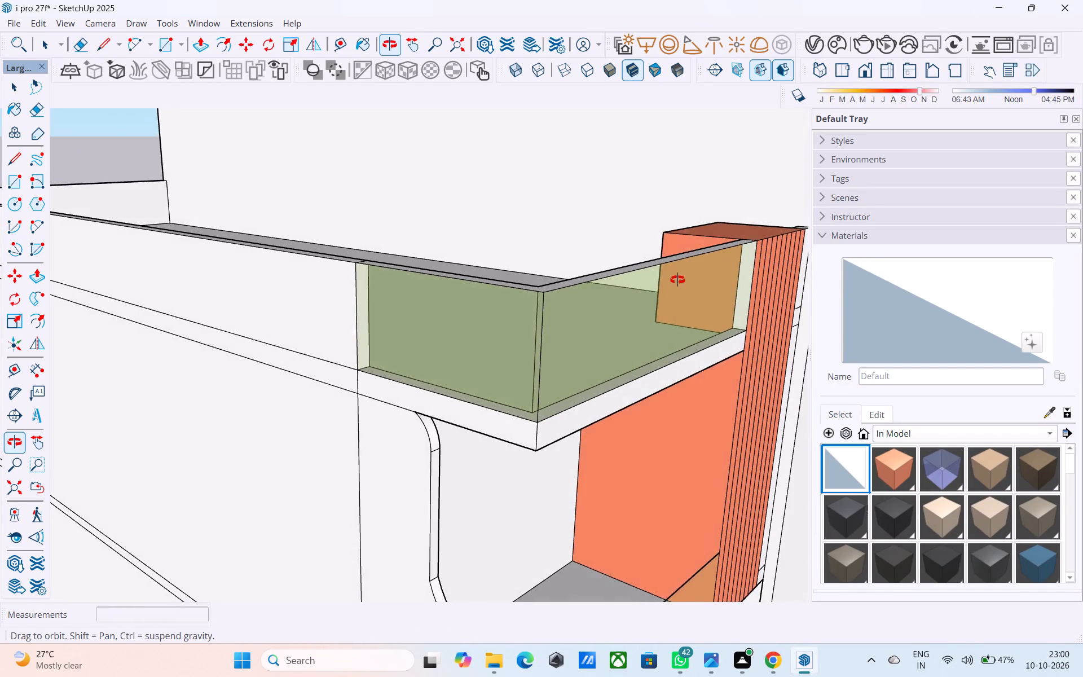
Save the model.
middle_drag(677, 280, 632, 277)
scroll(454, 304, down, 4)
key(space)
scroll(351, 341, down, 5)
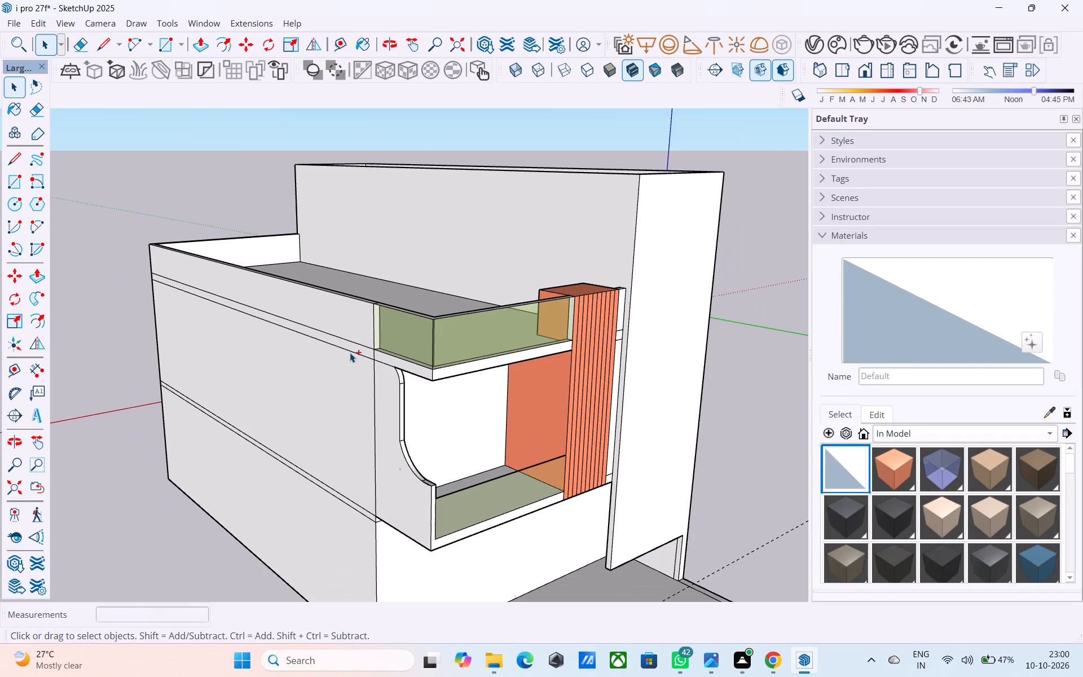
key(ctrl+s)
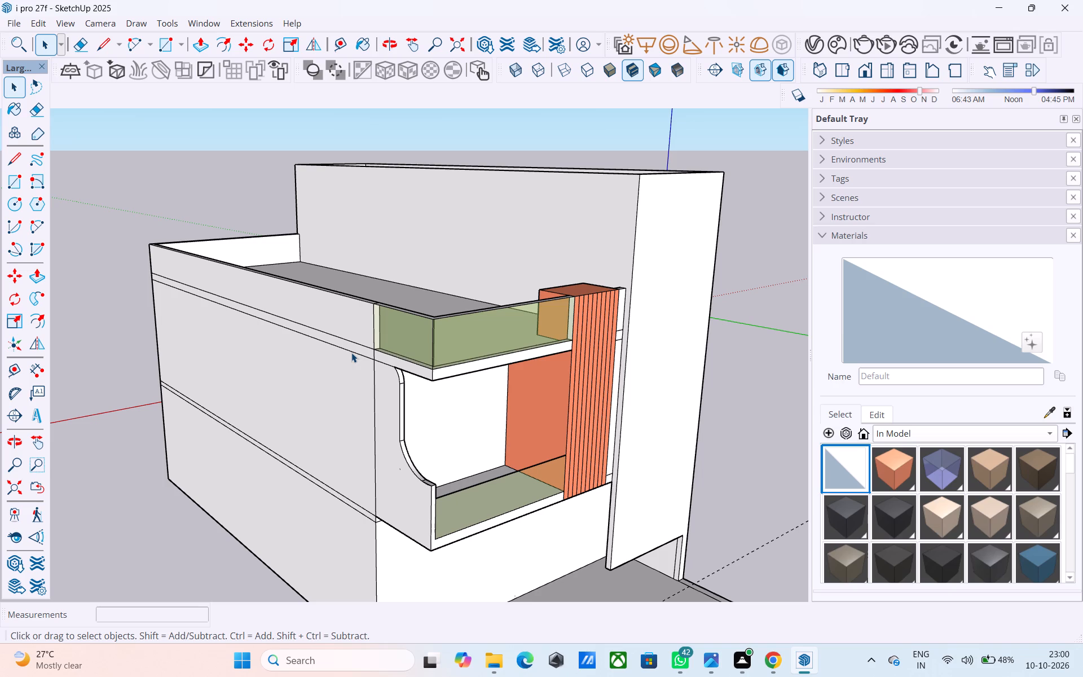
Draw a 7' high by 3' wide door rectangle on the balcony's back wall, from its floor corner beside the orange column.
scroll(351, 353, up, 1)
scroll(351, 361, down, 2)
middle_drag(348, 377, 619, 295)
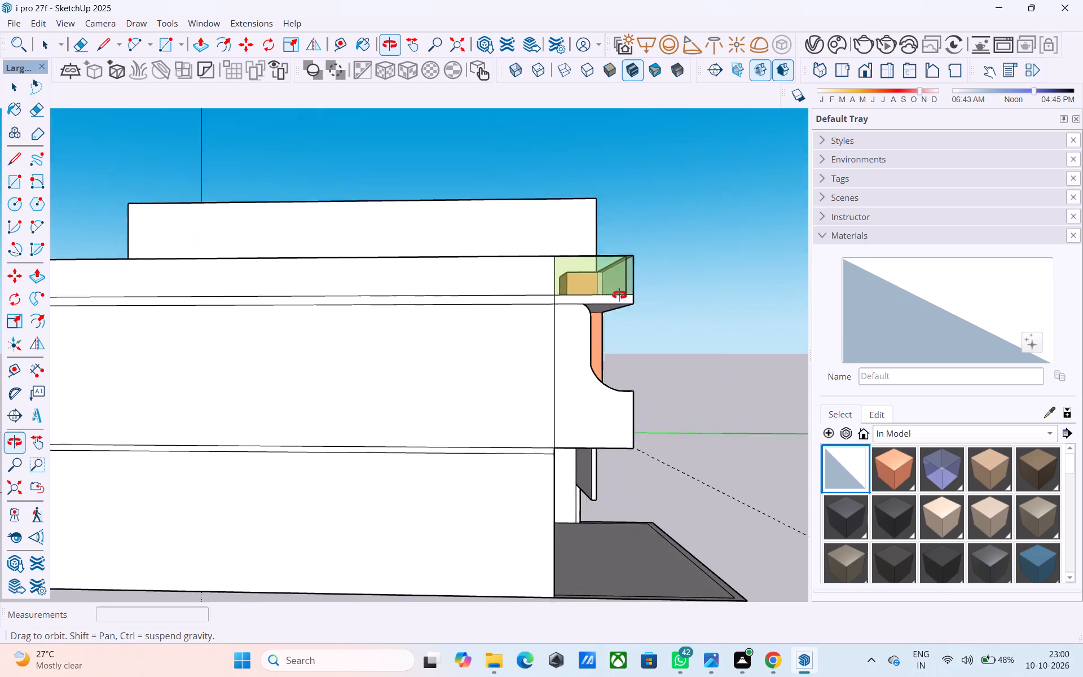
middle_drag(619, 295, 489, 272)
middle_drag(541, 345, 311, 382)
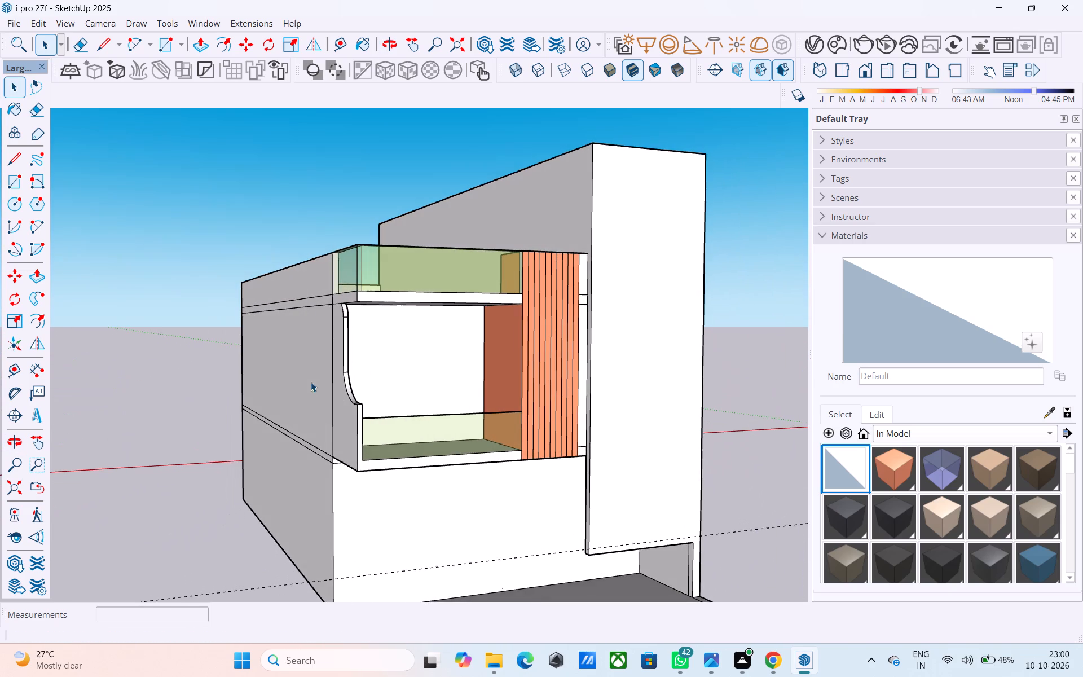
middle_drag(473, 390, 430, 451)
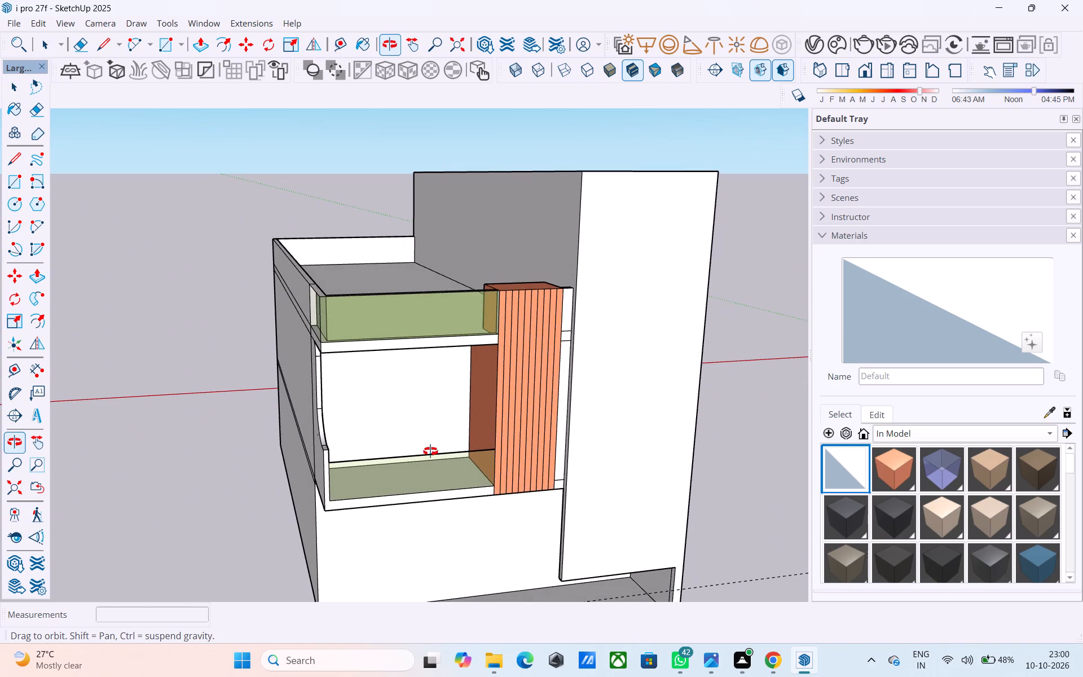
middle_drag(430, 451, 426, 465)
scroll(428, 468, up, 3)
middle_drag(459, 460, 524, 542)
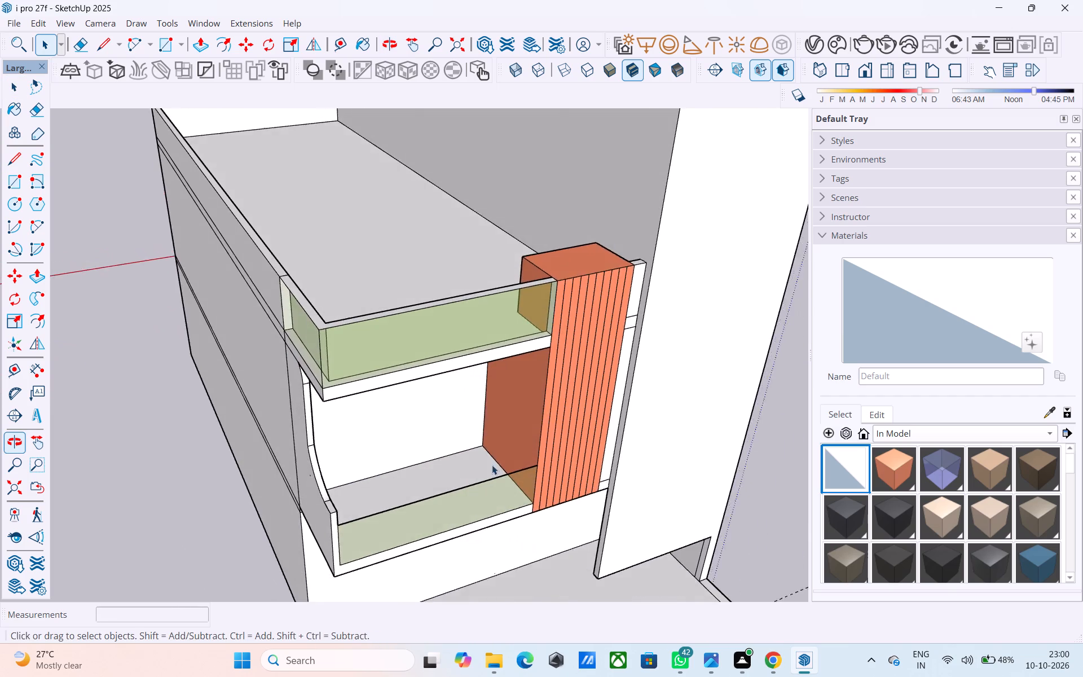
scroll(492, 450, up, 4)
key(r)
click(480, 444)
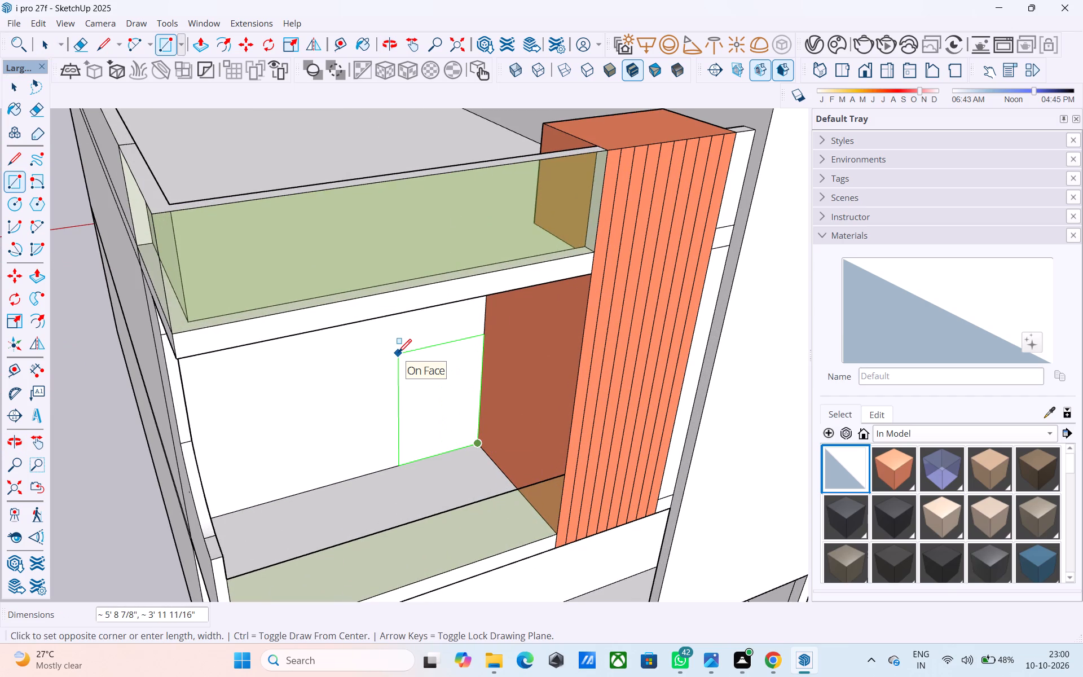
text(7',)
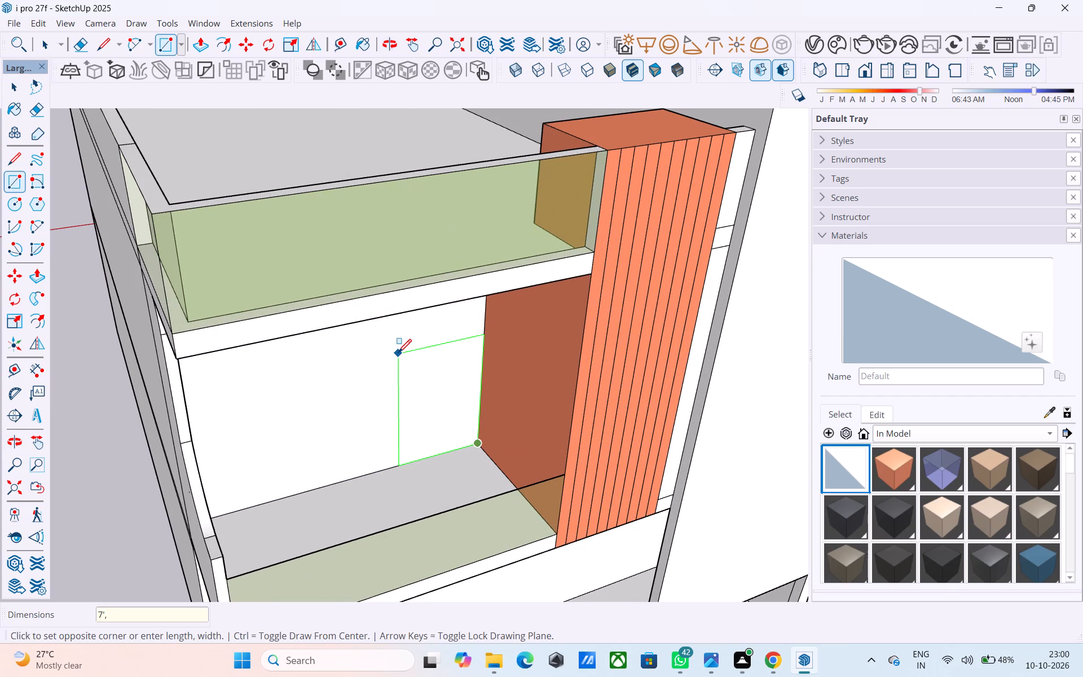
text(3')
key(Return)
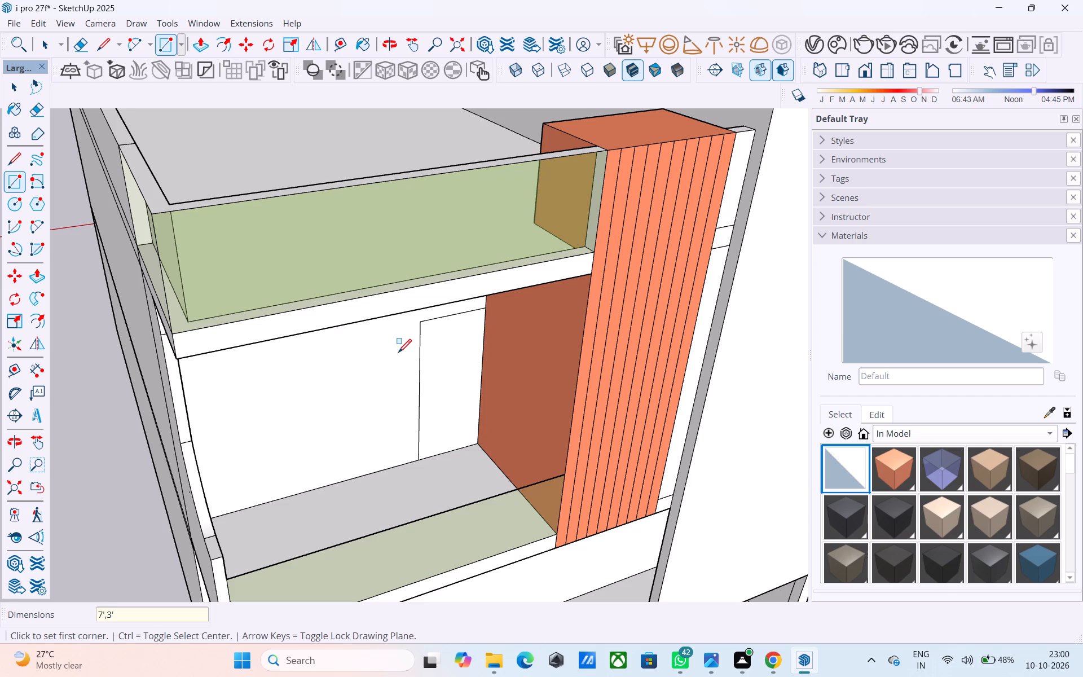
key(space)
Offset the door rectangle's outline inward by 3" to form the door frame.
middle_drag(420, 368, 407, 323)
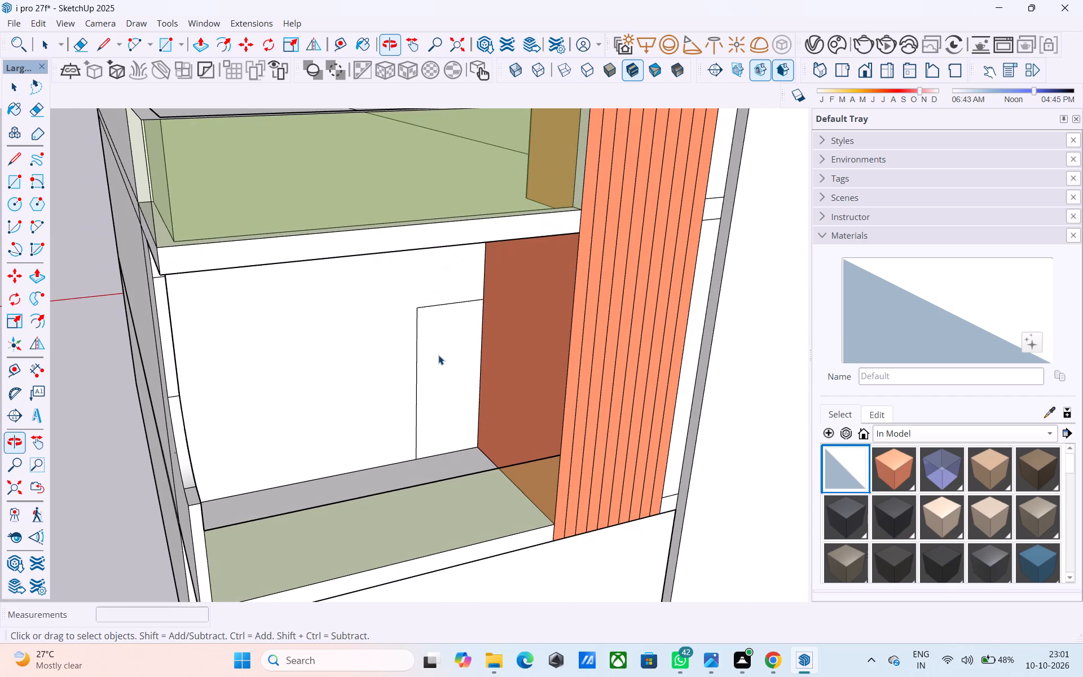
click(438, 355)
key(f)
click(440, 357)
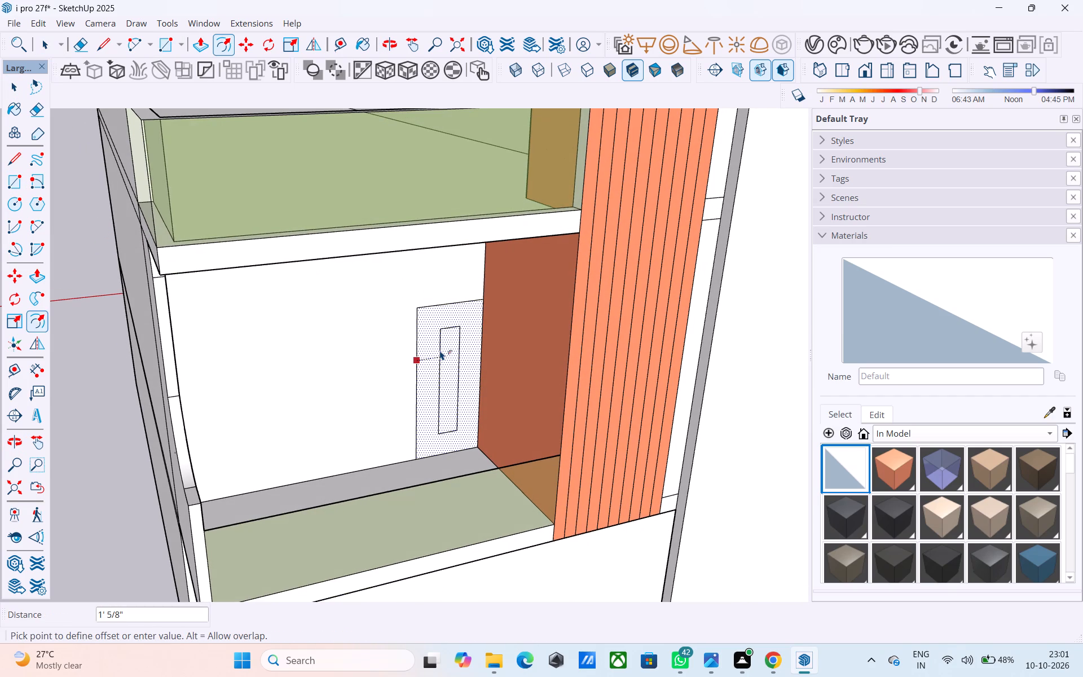
key(3)
key(shift+quotedbl)
key(Return)
key(space)
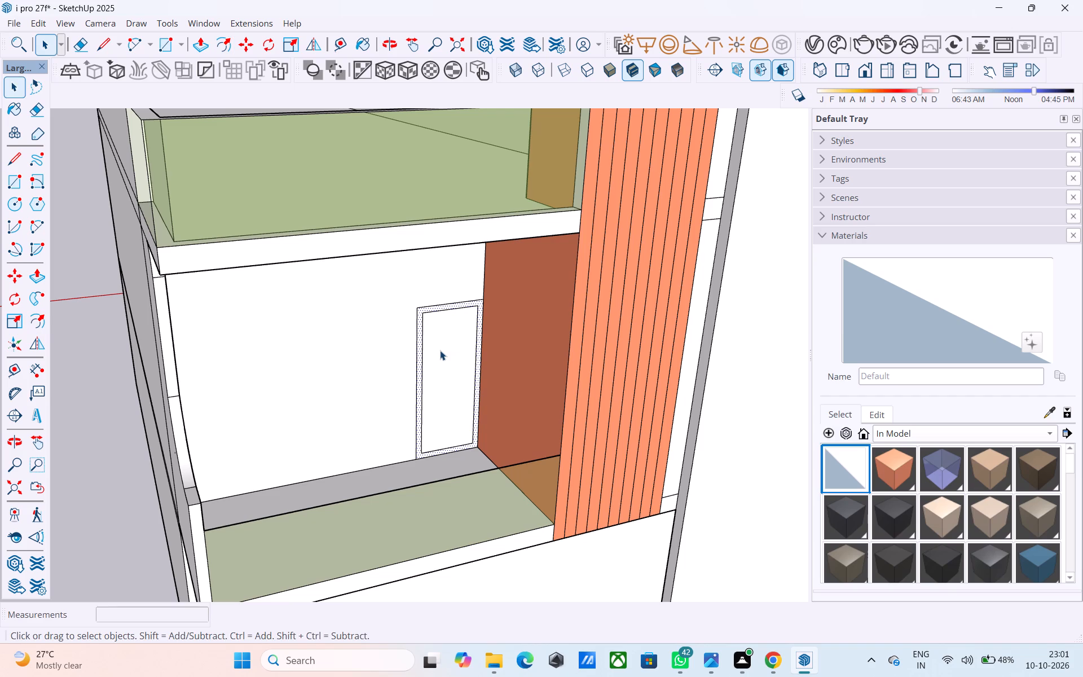
scroll(441, 351, down, 5)
click(163, 352)
Erase the short horizontal edges crossing the narrow white wall strip beside the orange slatted column, at the upper and lower slab levels.
middle_drag(481, 359, 456, 266)
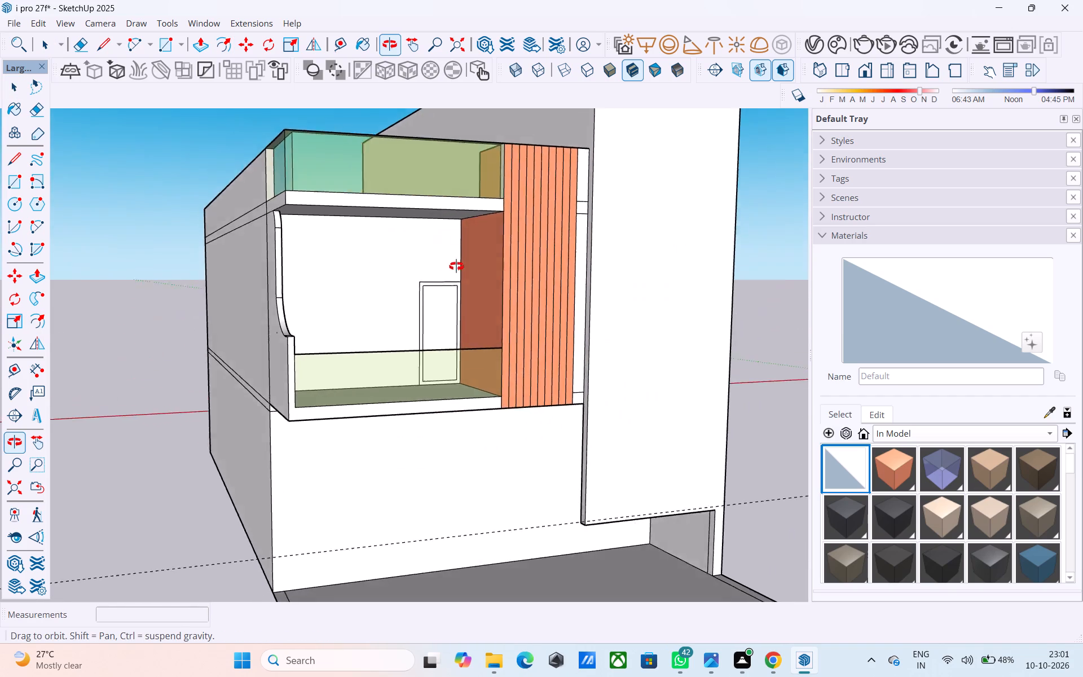
middle_drag(456, 266, 429, 311)
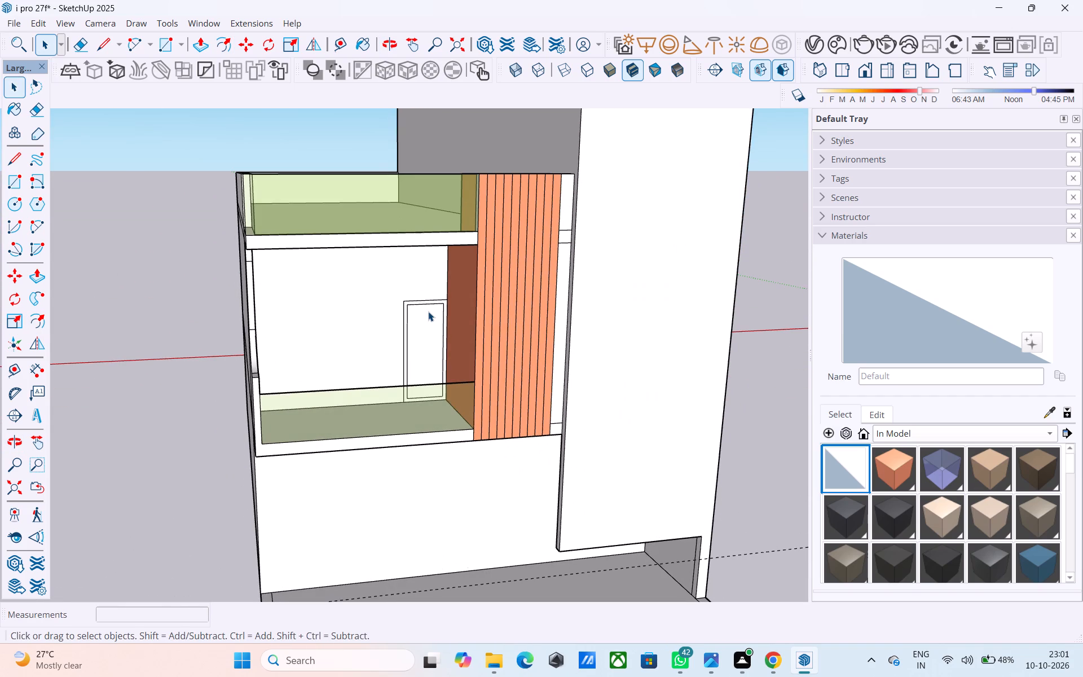
scroll(452, 222, down, 1)
middle_drag(514, 209, 449, 212)
scroll(512, 205, up, 2)
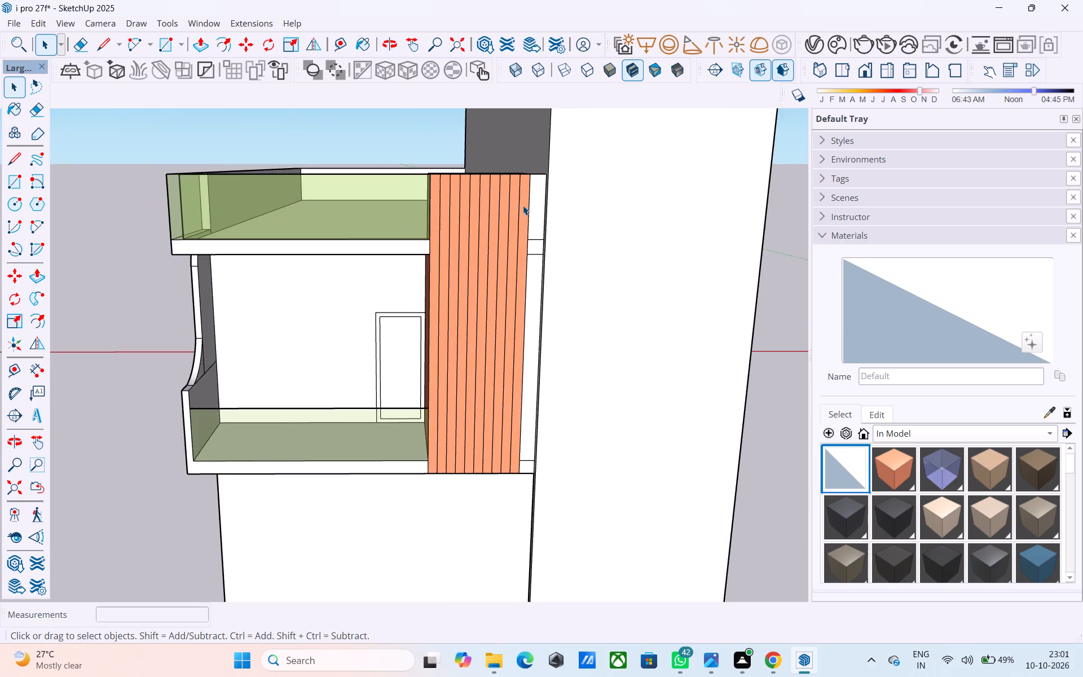
scroll(523, 205, up, 4)
click(533, 197)
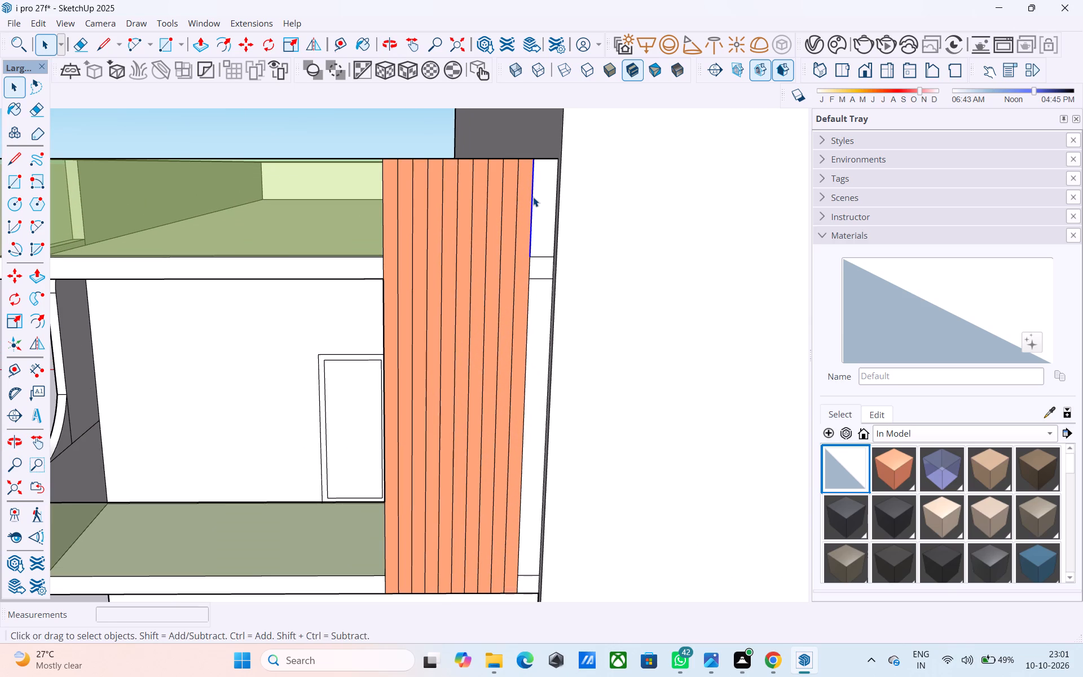
key(e)
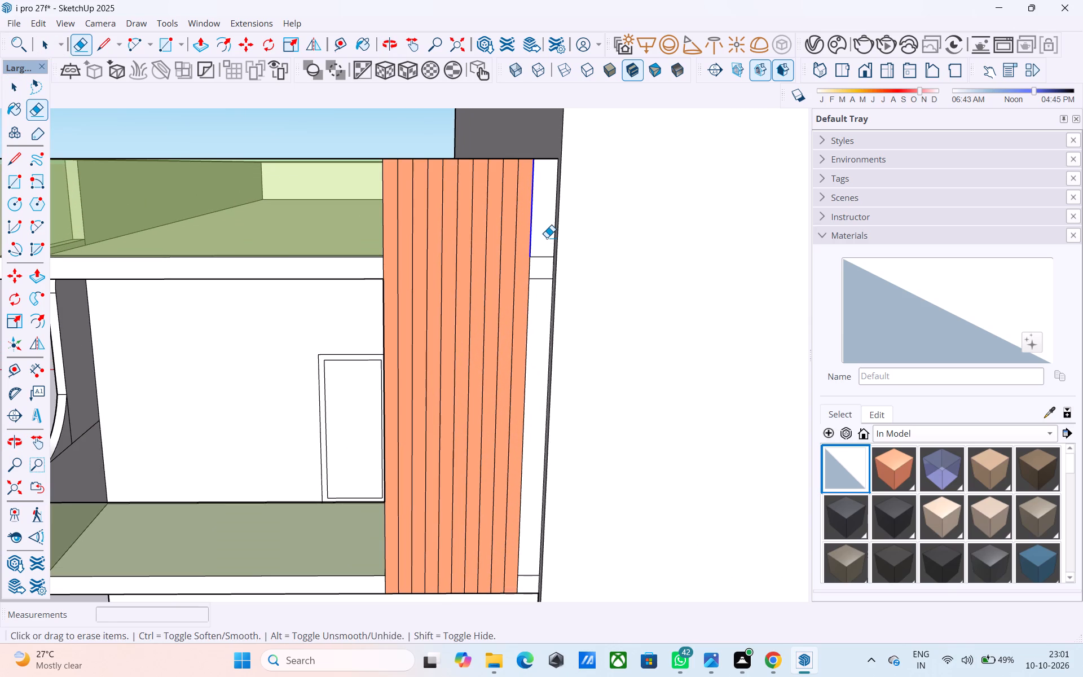
drag(547, 238, 544, 291)
scroll(483, 113, down, 4)
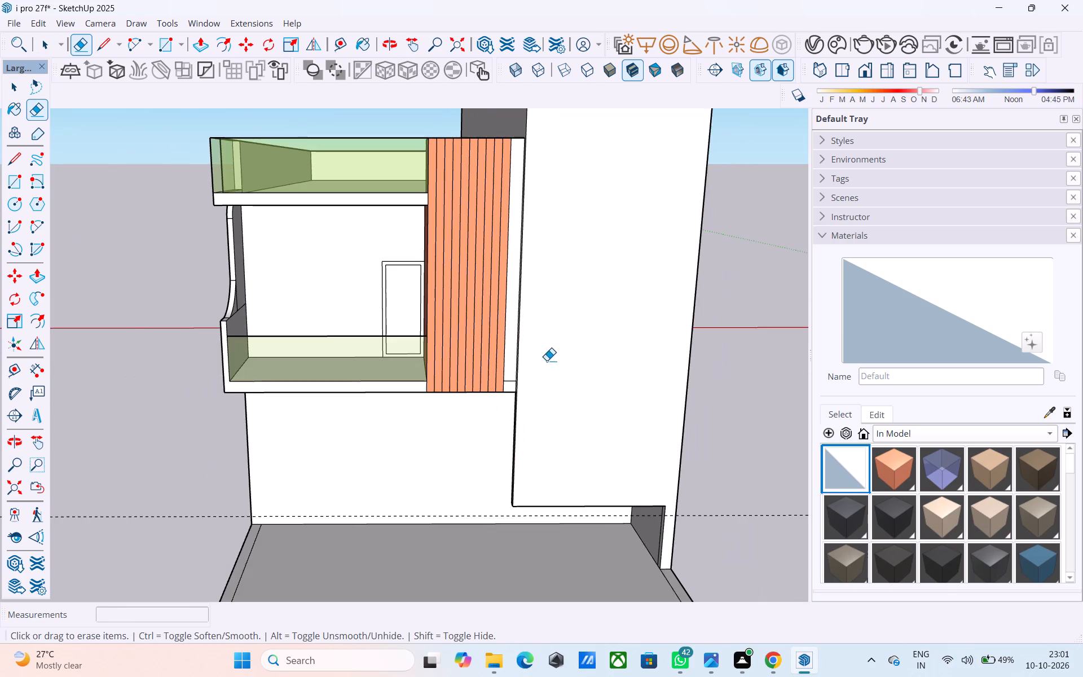
scroll(508, 401, up, 5)
drag(514, 370, 516, 363)
scroll(485, 287, down, 4)
Copy the orange slatted column's outer vertical edge about 4 7/8" sideways onto the narrow white wall strip.
middle_drag(485, 288, 479, 387)
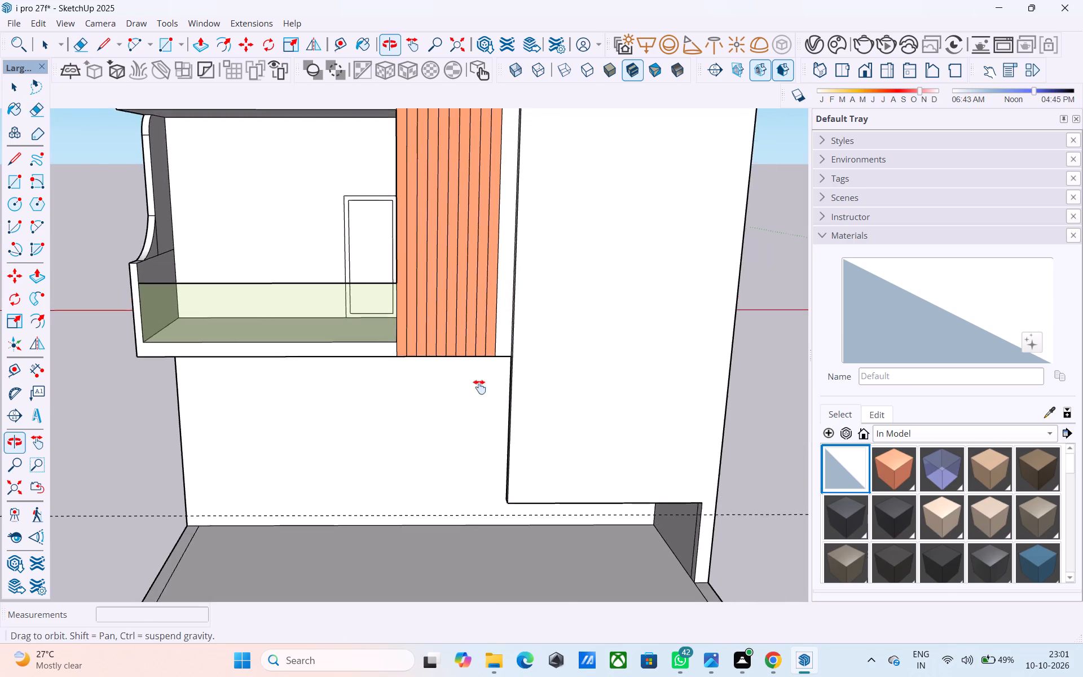
middle_drag(479, 387, 454, 478)
scroll(469, 383, up, 5)
key(space)
click(467, 355)
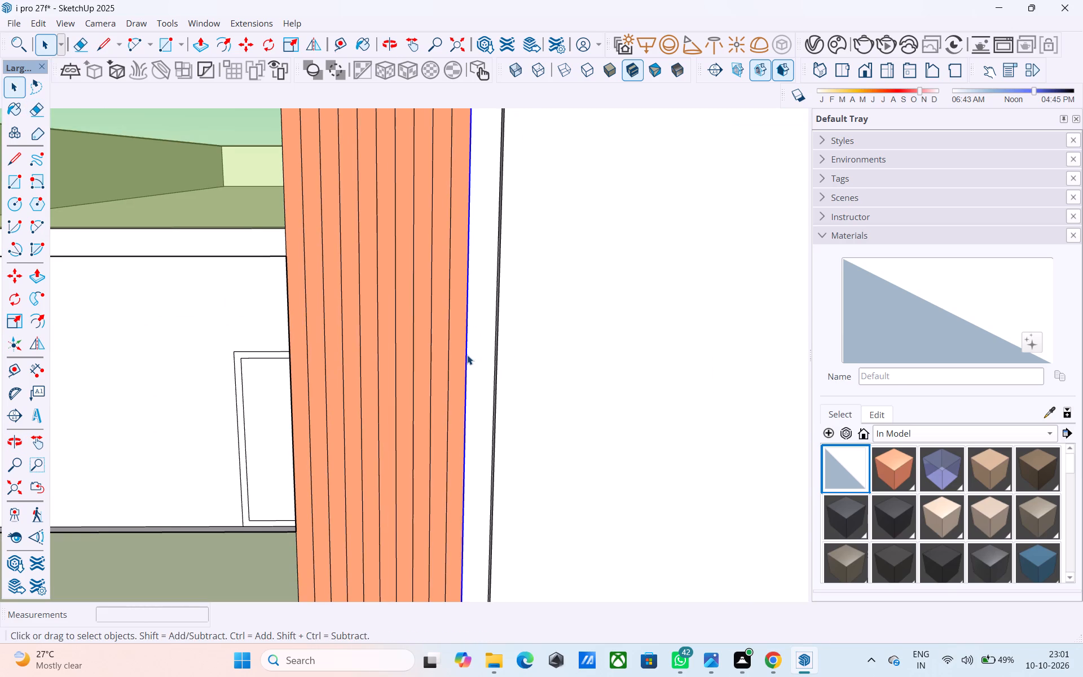
scroll(467, 355, down, 6)
key(m)
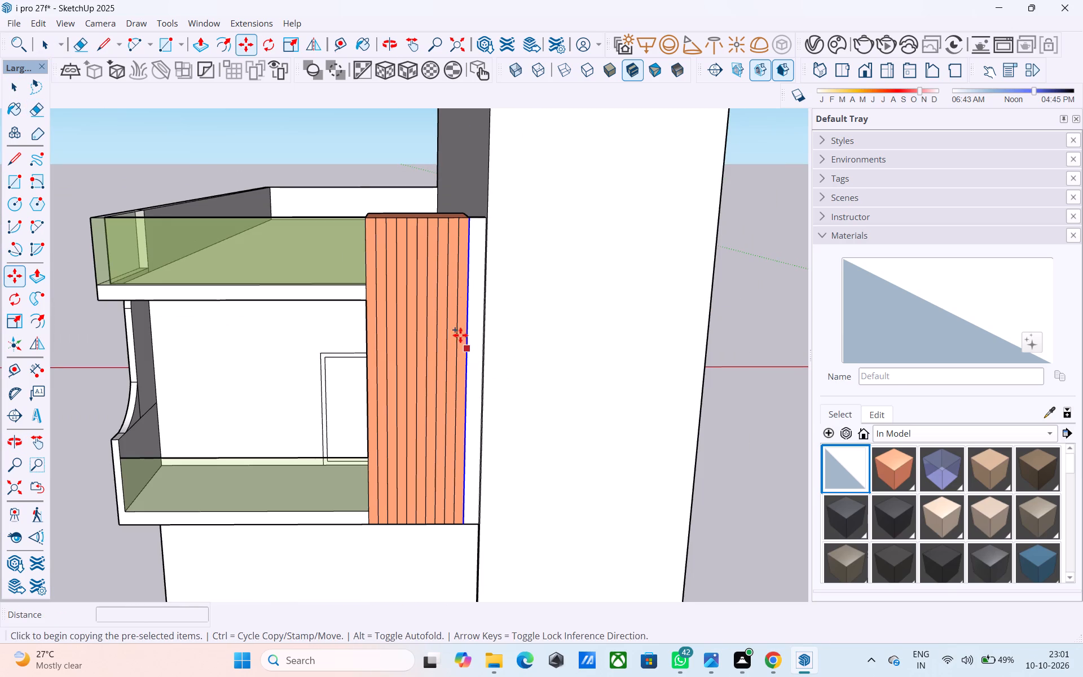
shift+middle_drag(455, 279, 452, 328)
scroll(478, 291, up, 7)
click(459, 242)
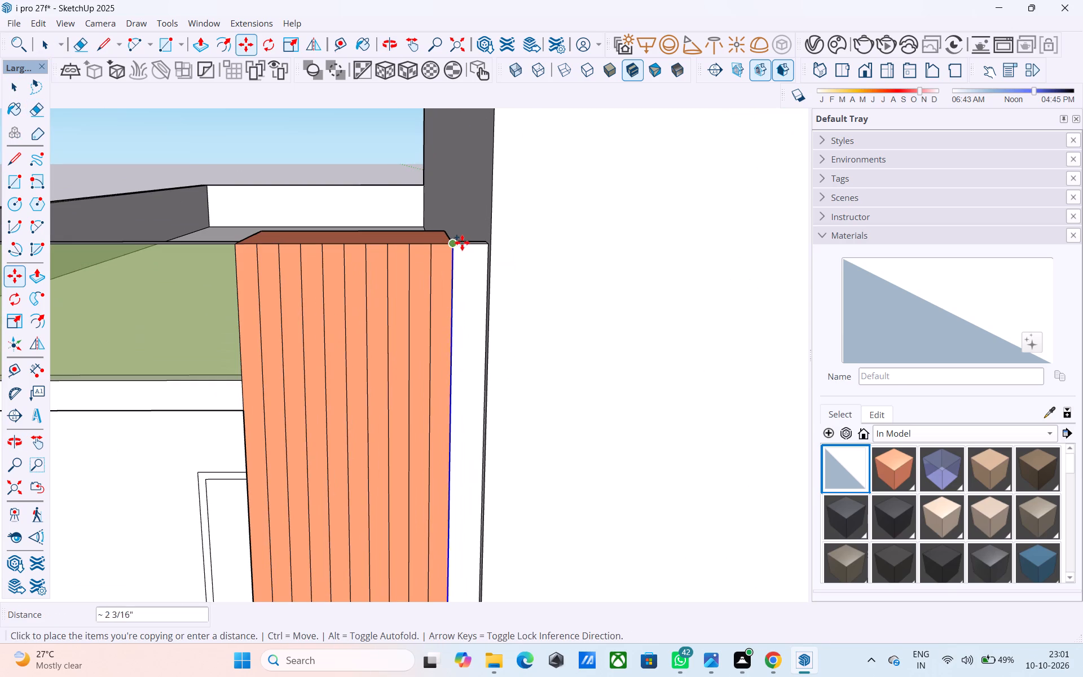
click(466, 243)
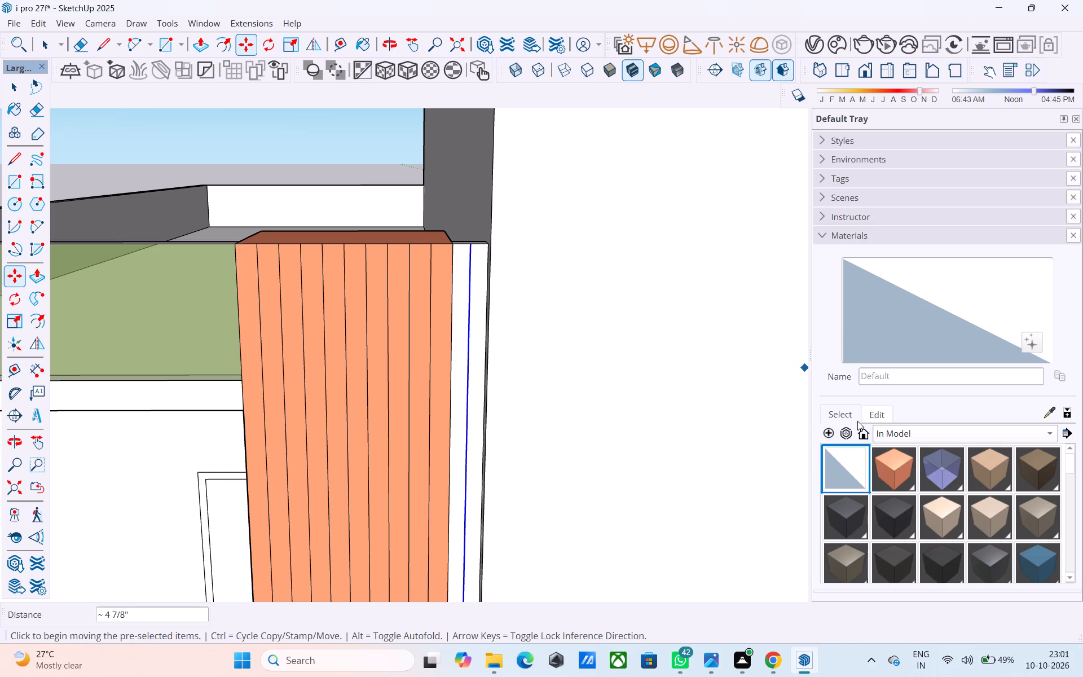
Paint the new slat between the column and the copied edge with B03_Apricot_Glow.
click(909, 471)
click(457, 328)
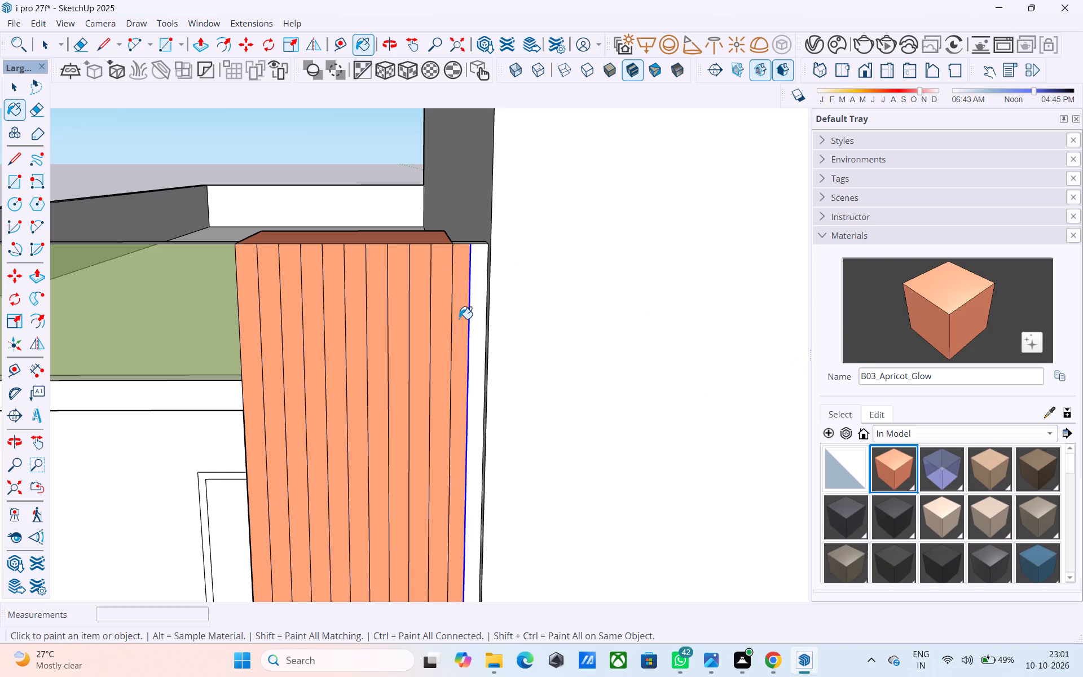
scroll(455, 301, down, 9)
key(space)
Draw a 6" line across the parapet top from the upper end of the copied edge.
middle_drag(453, 303, 435, 463)
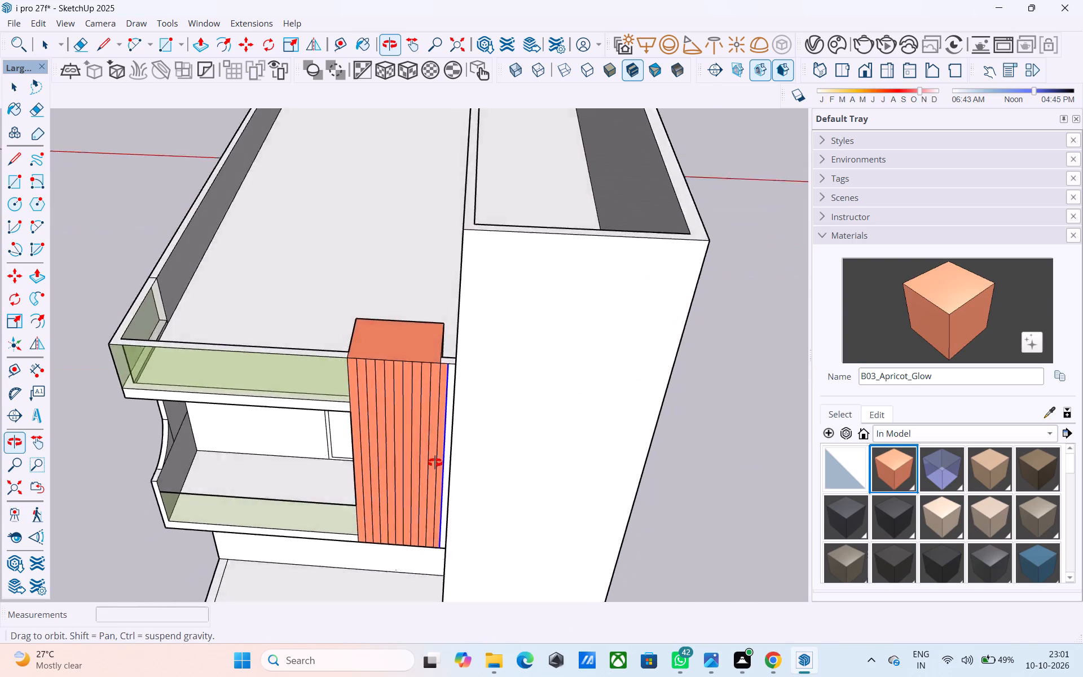
middle_drag(435, 463, 452, 511)
scroll(444, 400, up, 5)
key(l)
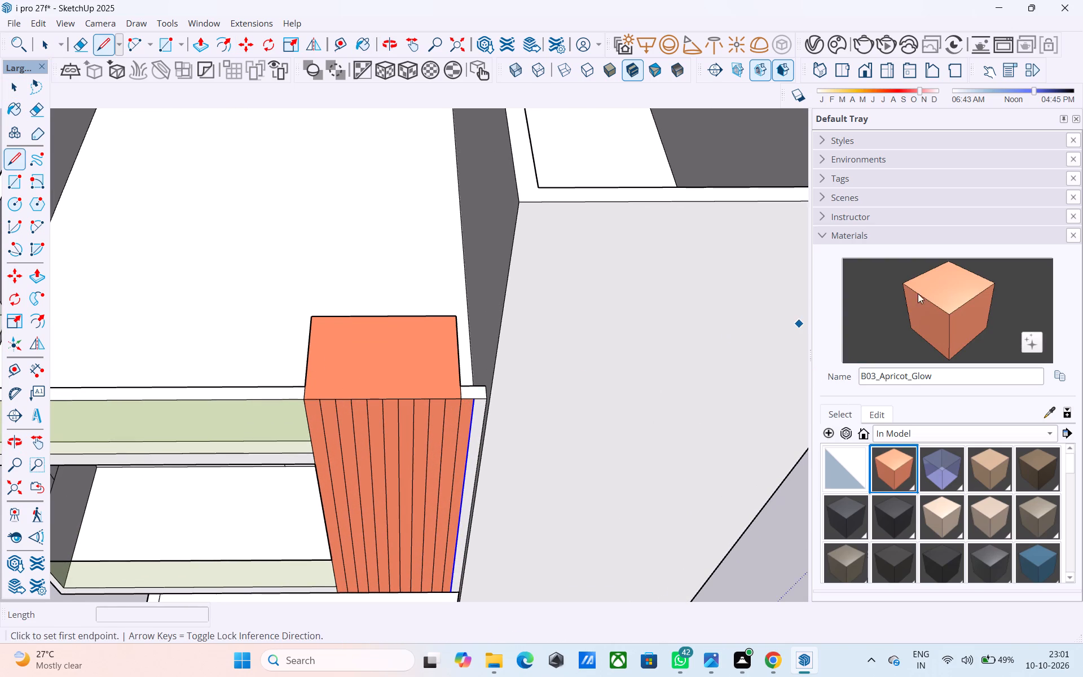
scroll(503, 387, up, 5)
click(451, 407)
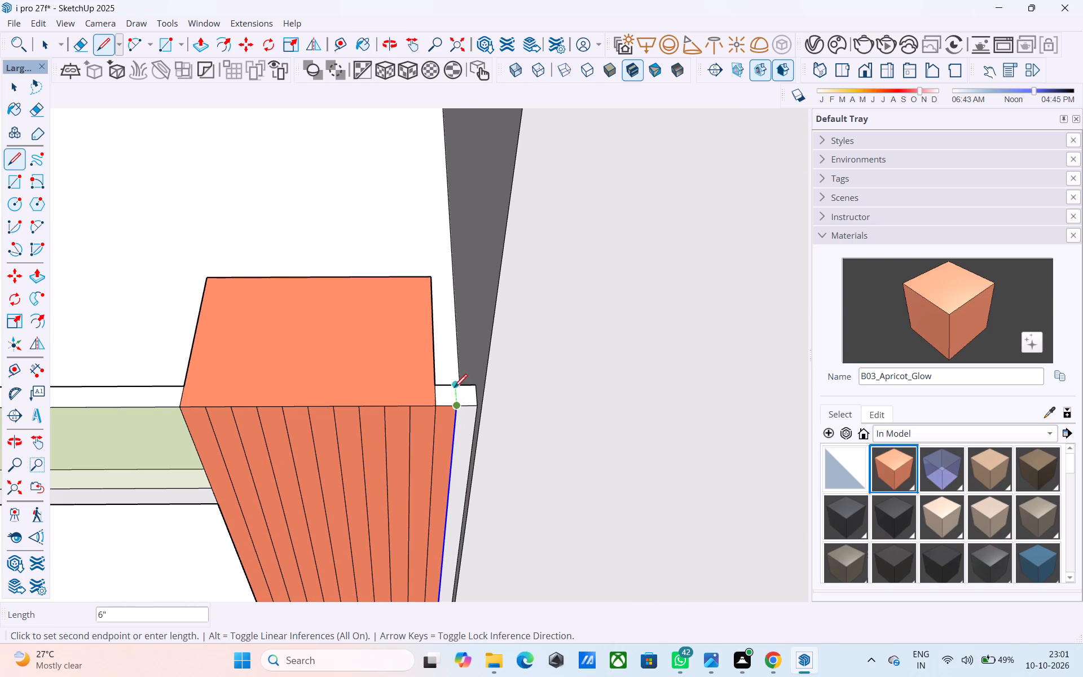
click(454, 389)
Paint the small parapet-top piece between the orange column and the new line with B03_Apricot_Glow.
click(1005, 299)
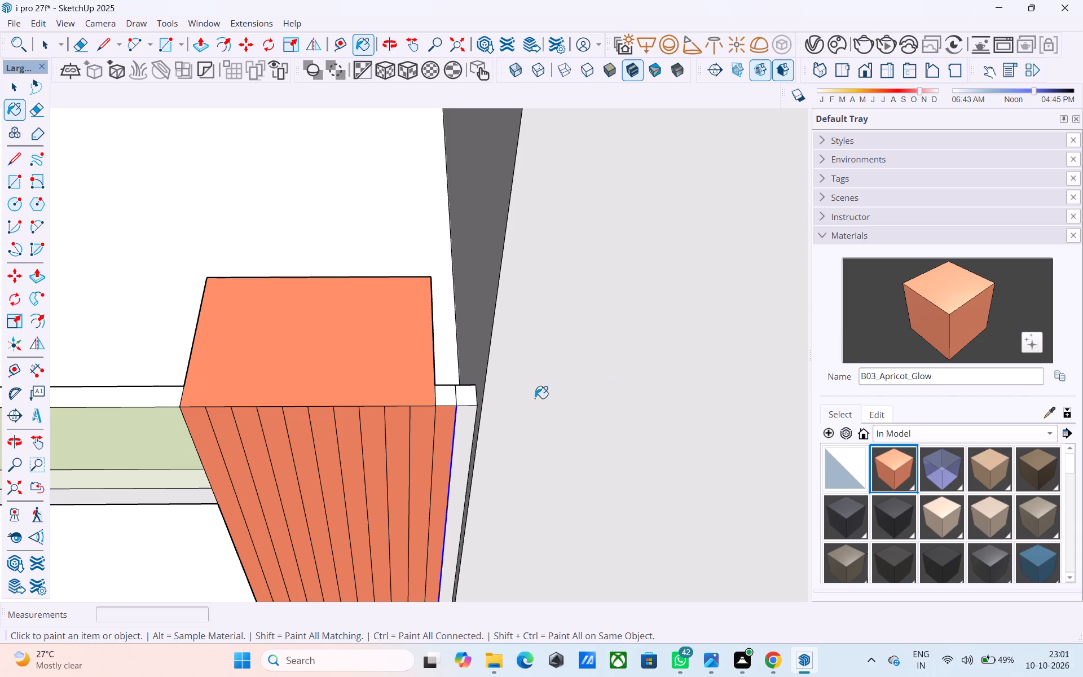
click(451, 399)
middle_drag(407, 441, 387, 314)
scroll(380, 292, down, 11)
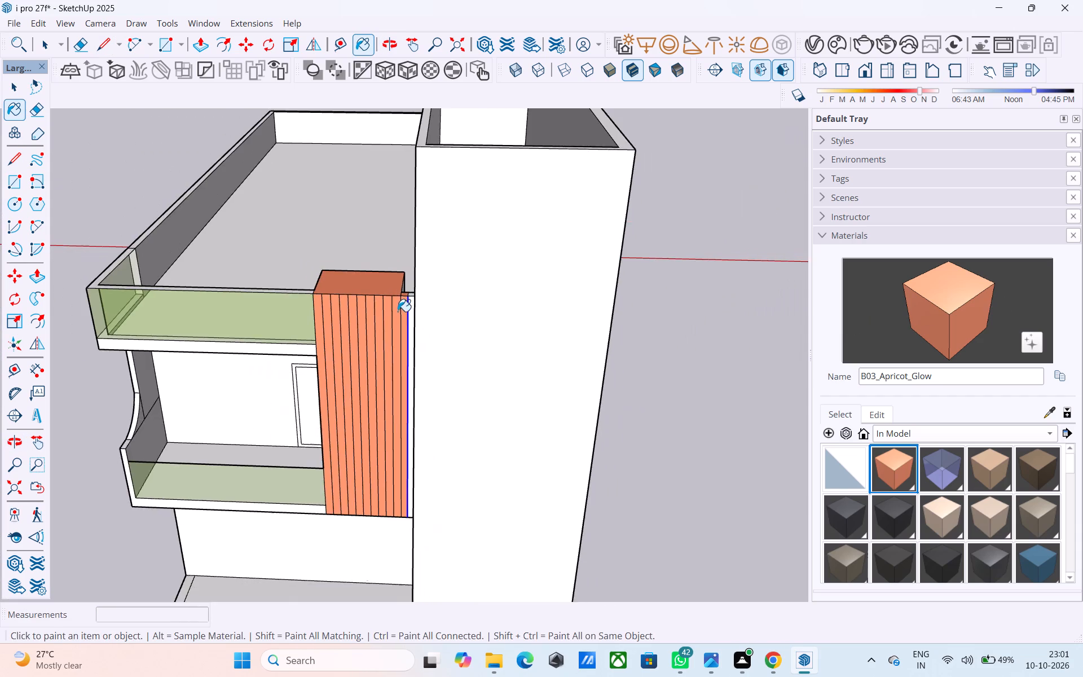
key(space)
scroll(398, 310, down, 1)
key(space)
click(623, 309)
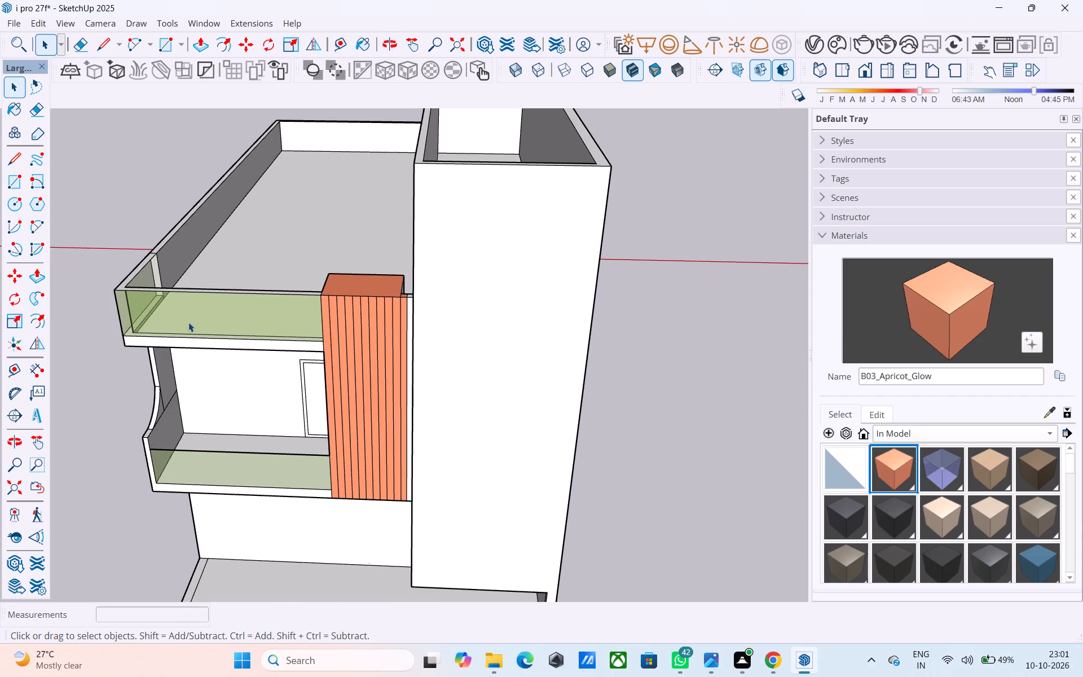
Draw a 3' 6" vertical line down the parapet's inner face, across the narrow white strip beside the orange column.
middle_drag(188, 322, 851, 399)
middle_drag(510, 309, 752, 333)
middle_drag(523, 346, 610, 405)
middle_drag(319, 275, 256, 230)
scroll(256, 230, up, 1)
scroll(358, 250, up, 8)
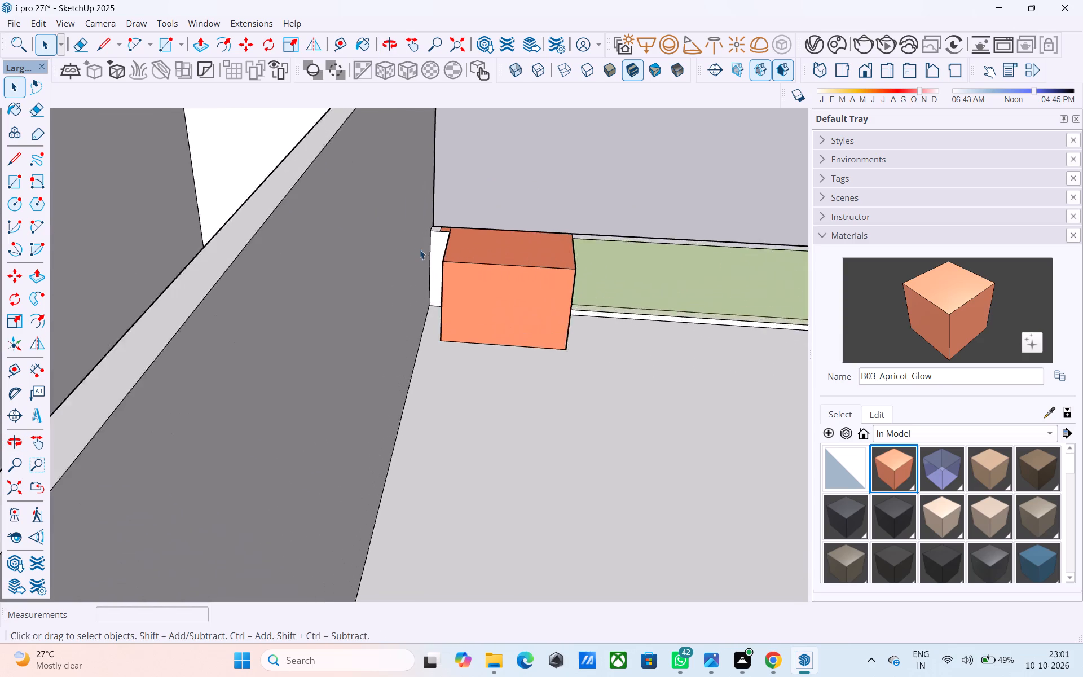
scroll(420, 249, up, 4)
key(l)
click(448, 222)
middle_drag(441, 323, 479, 284)
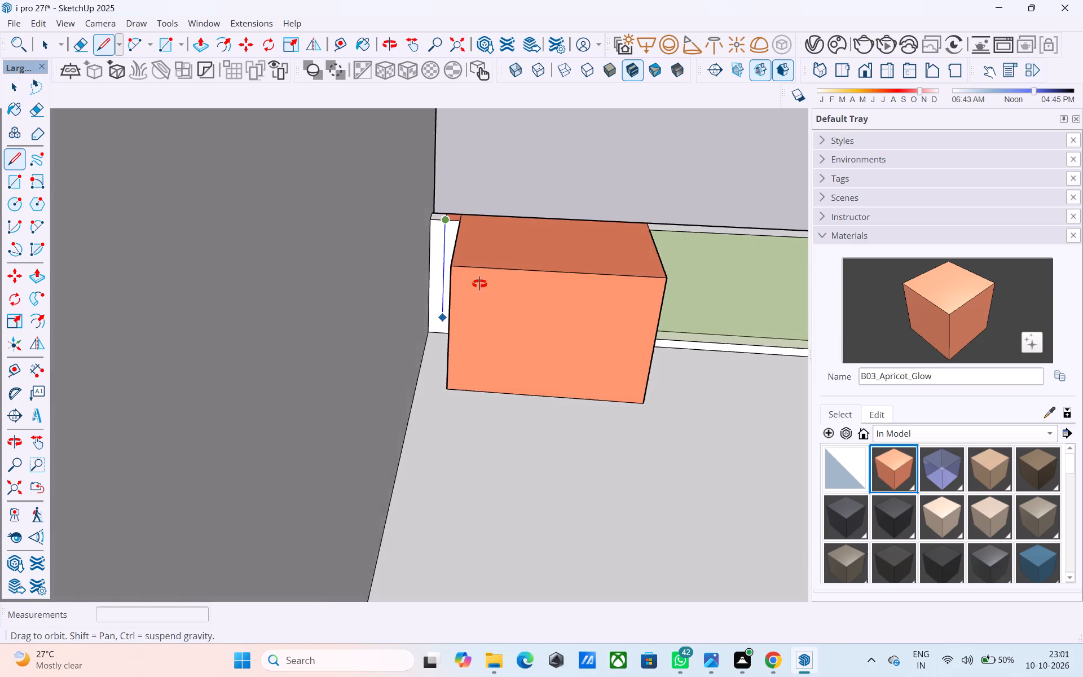
middle_drag(479, 284, 491, 265)
middle_drag(443, 320, 403, 296)
middle_drag(561, 325, 532, 310)
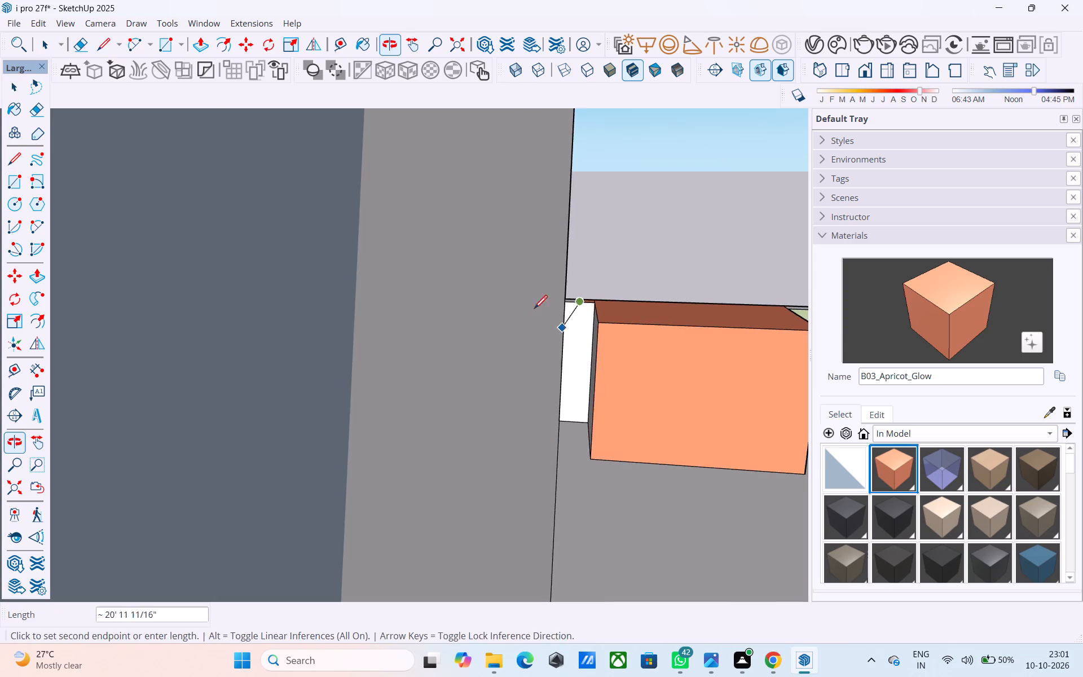
shift+middle_drag(568, 349, 547, 324)
scroll(547, 324, up, 5)
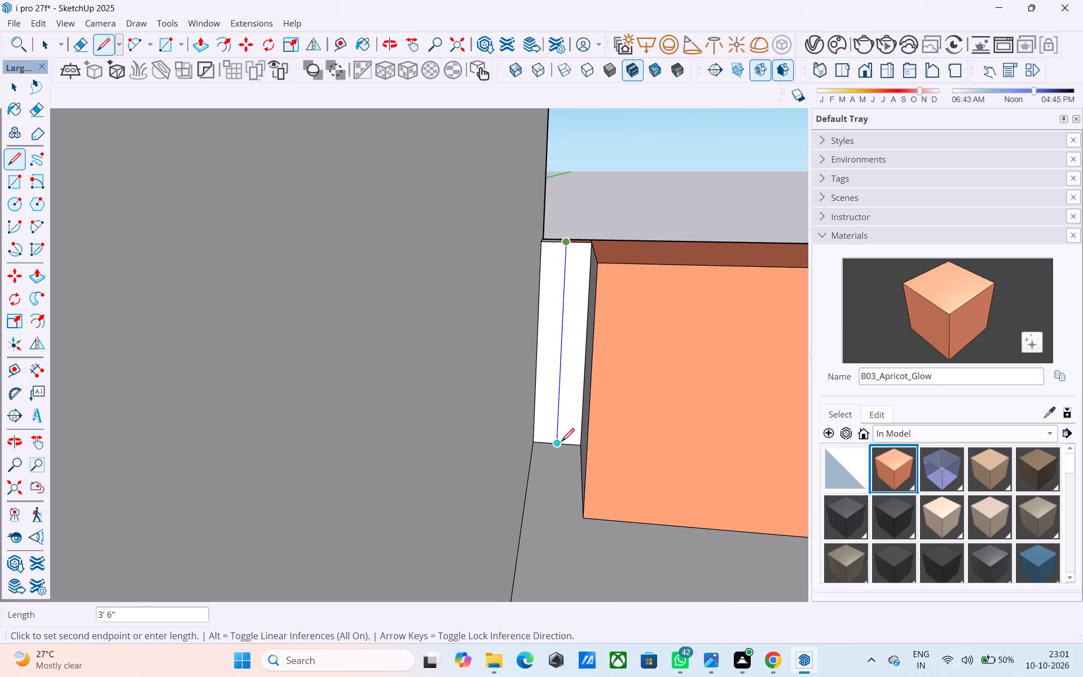
click(560, 443)
Push/Pull the strip between the new line and the orange column out flush with the column's rear face.
key(space)
click(568, 428)
key(p)
click(570, 422)
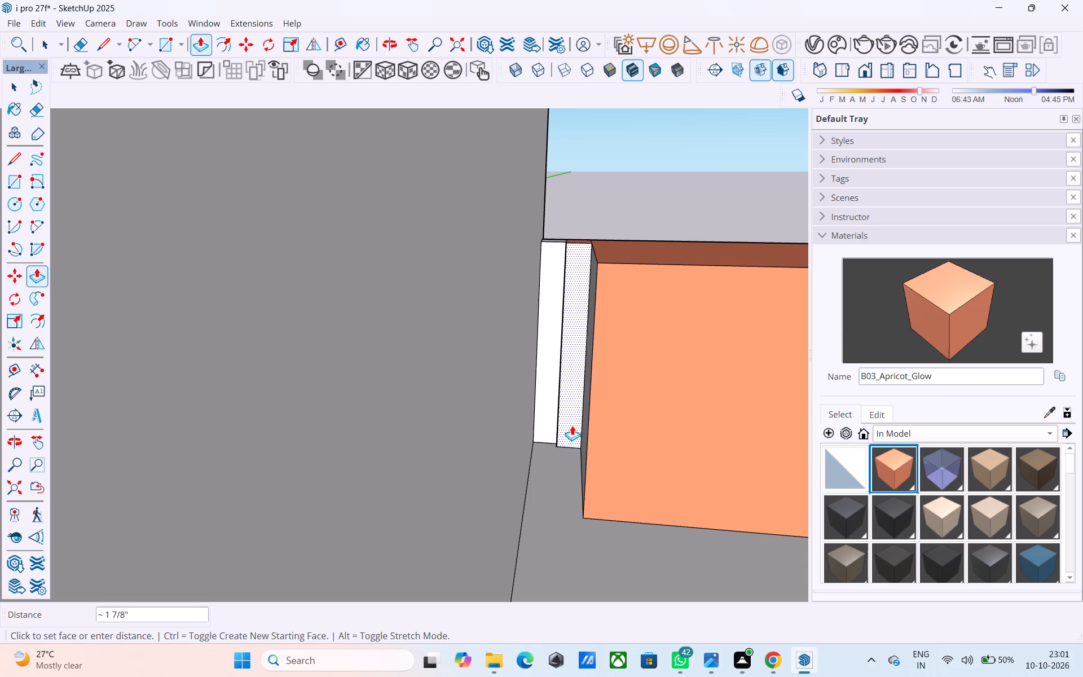
click(662, 406)
Paint the rear face of the extended strip with B03_Apricot_Glow.
click(945, 288)
click(581, 324)
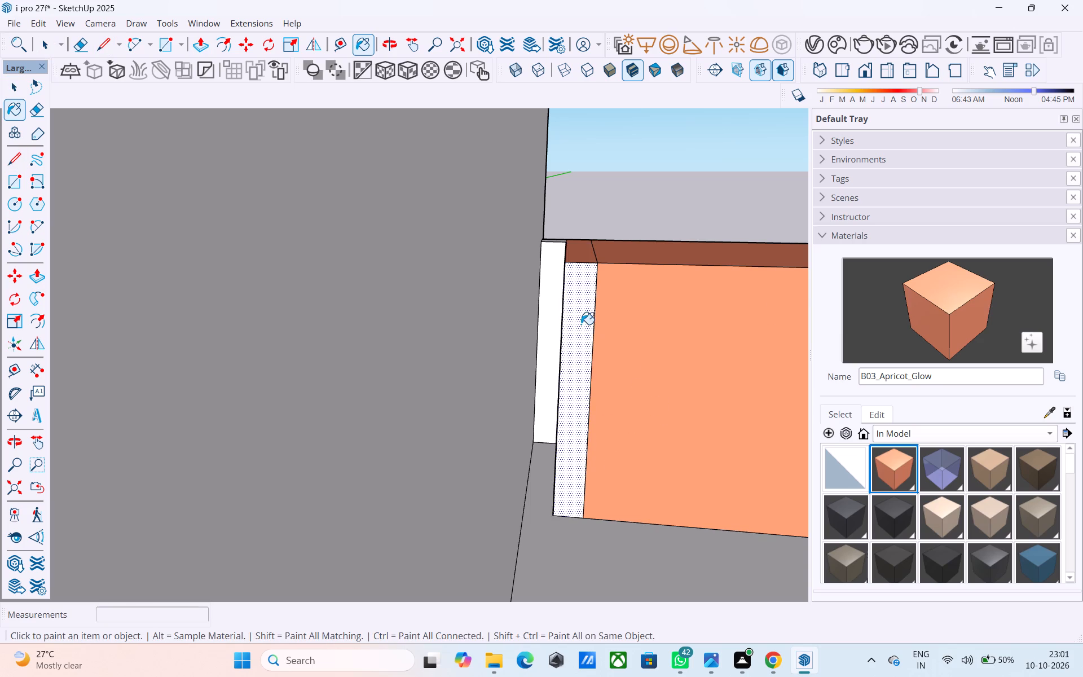
middle_drag(668, 267, 530, 327)
Erase the leftover seam edges between the orange column and its new extension.
key(e)
drag(527, 324, 517, 317)
drag(481, 382, 495, 382)
Paint the narrow white face on the column's side, at the end of the terrace glass, with B03_Apricot_Glow.
scroll(499, 388, down, 12)
middle_drag(565, 395, 116, 401)
scroll(382, 362, down, 3)
middle_drag(384, 363, 299, 292)
scroll(304, 305, down, 3)
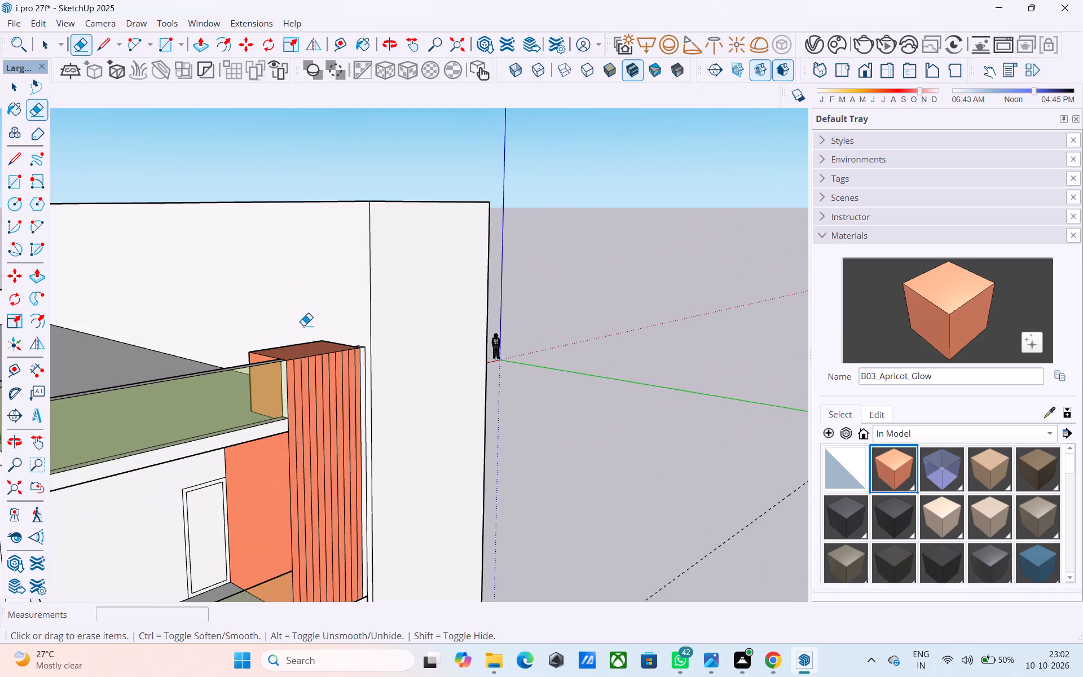
middle_drag(297, 329, 488, 342)
scroll(457, 403, up, 9)
middle_drag(470, 410, 429, 366)
scroll(443, 377, up, 3)
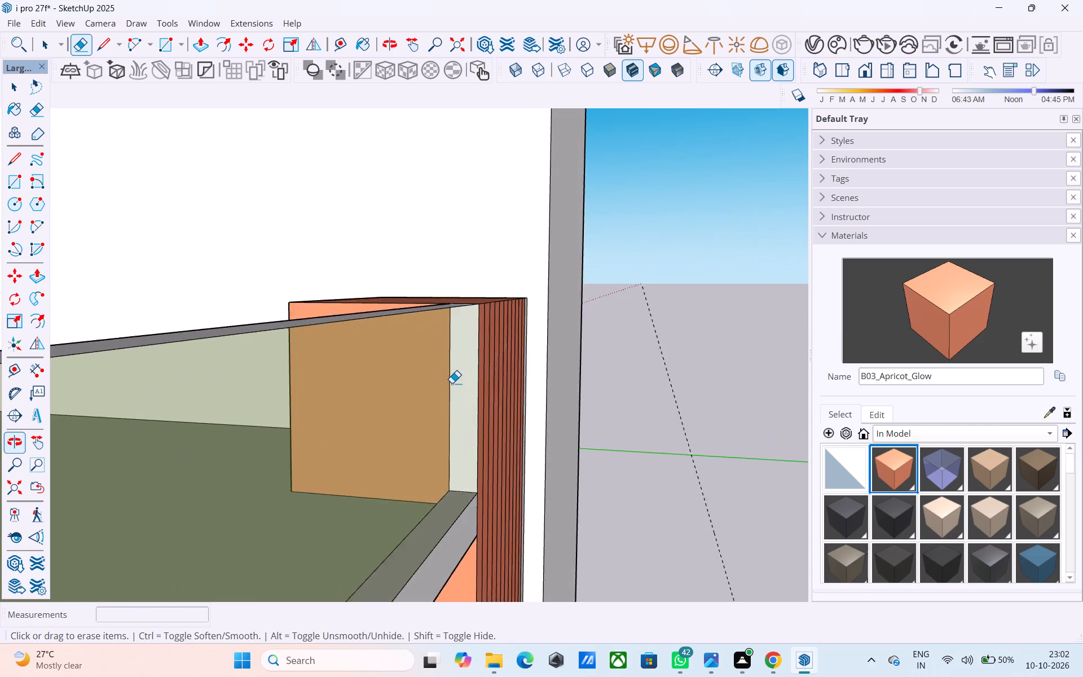
scroll(452, 383, up, 8)
middle_drag(443, 390, 496, 388)
click(496, 387)
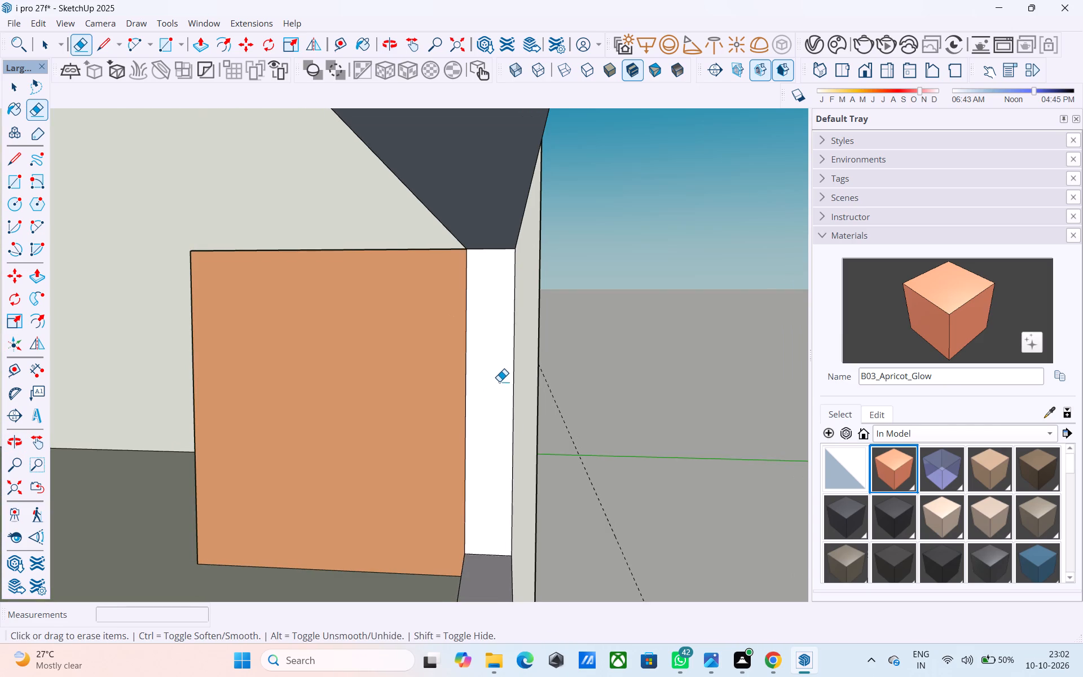
click(486, 340)
key(space)
click(486, 340)
click(967, 283)
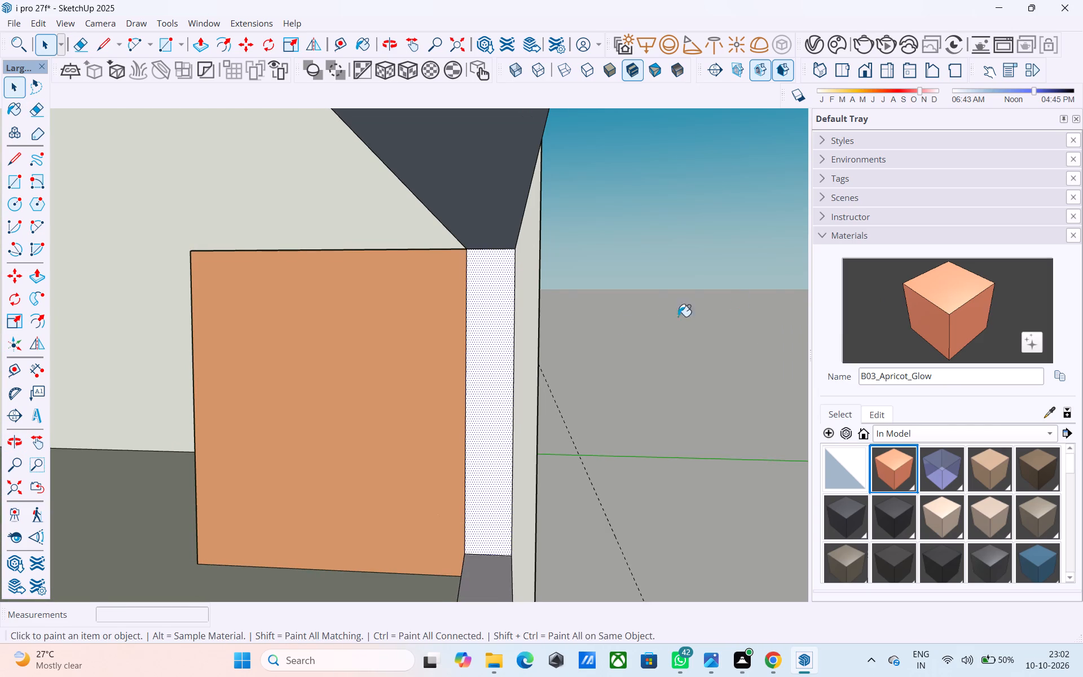
click(486, 351)
key(space)
middle_drag(605, 318, 322, 358)
scroll(284, 340, down, 3)
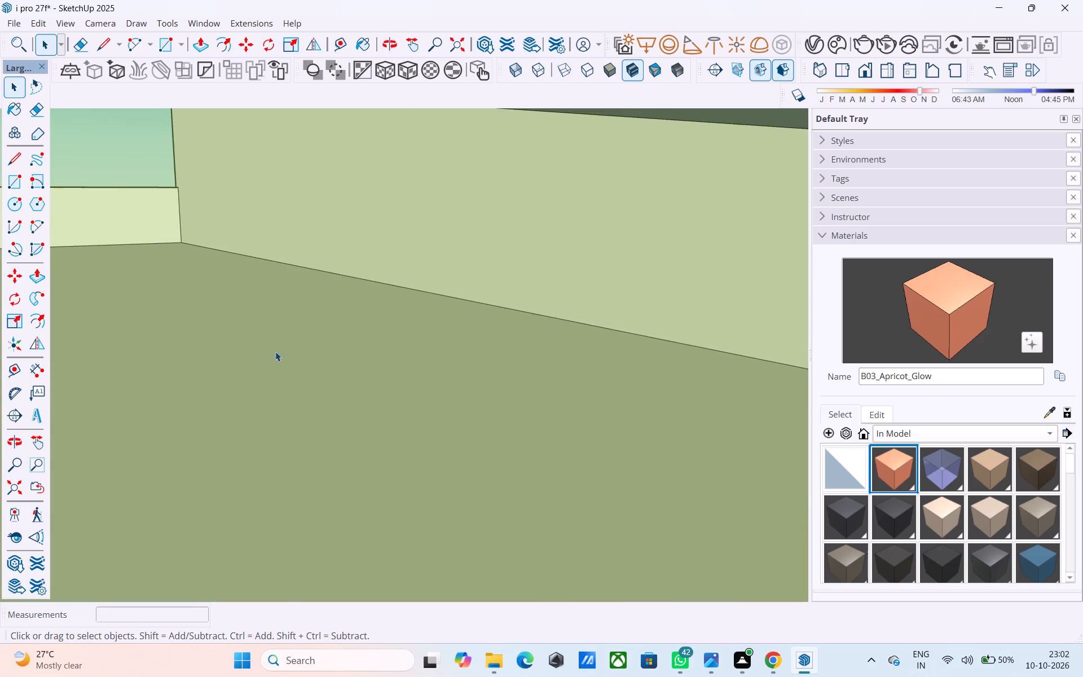
scroll(275, 351, down, 20)
scroll(275, 351, down, 20)
scroll(275, 351, down, 3)
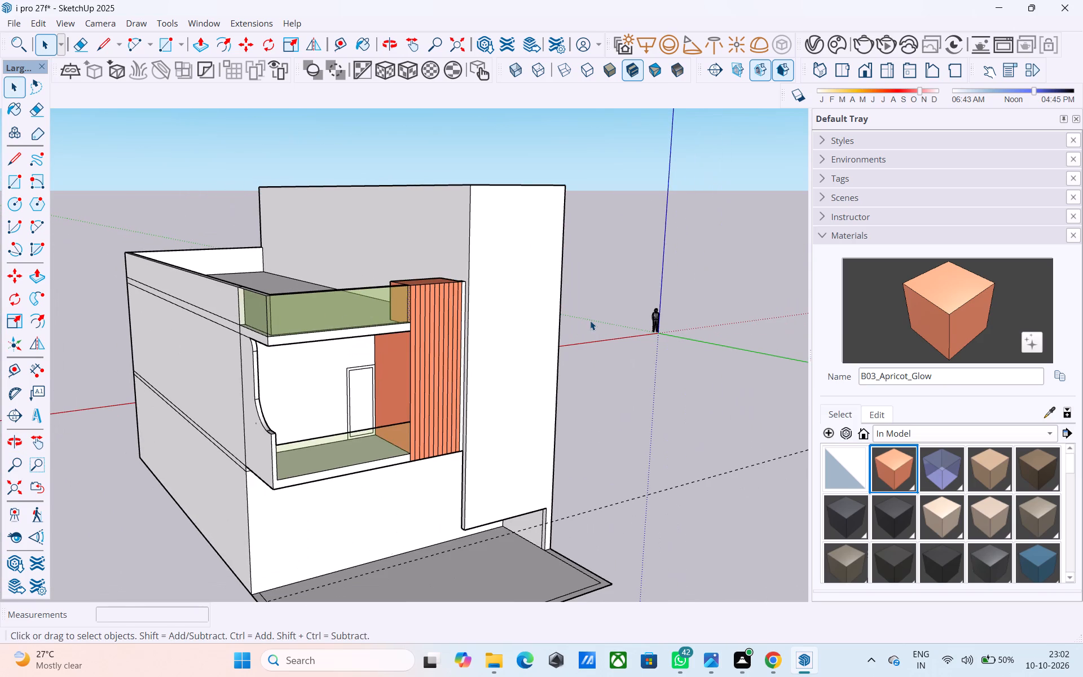
click(590, 320)
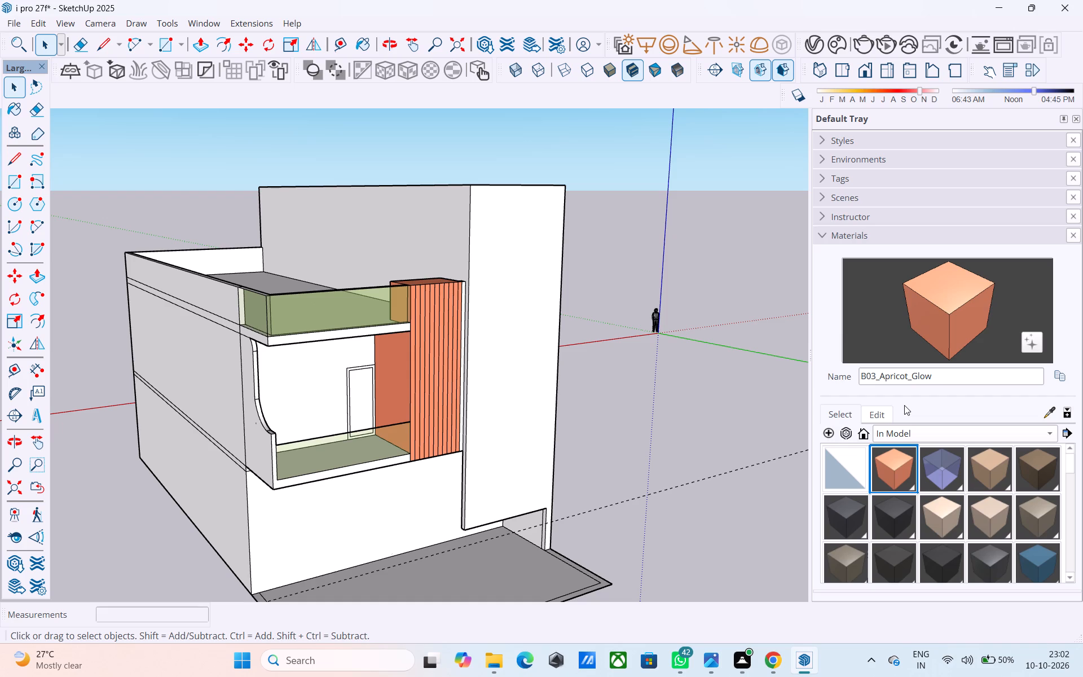
Thicken the tall tower's front wall by pushing its inner face 3' inward.
middle_drag(488, 297, 424, 365)
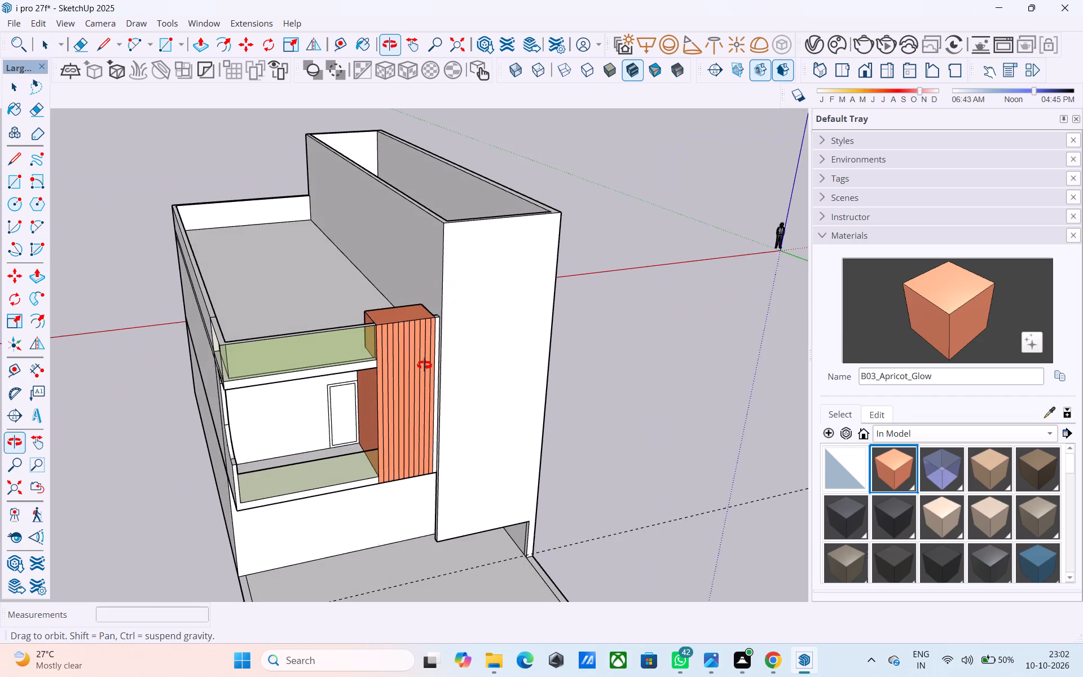
middle_drag(424, 365, 412, 367)
middle_drag(452, 323, 432, 515)
scroll(460, 385, up, 4)
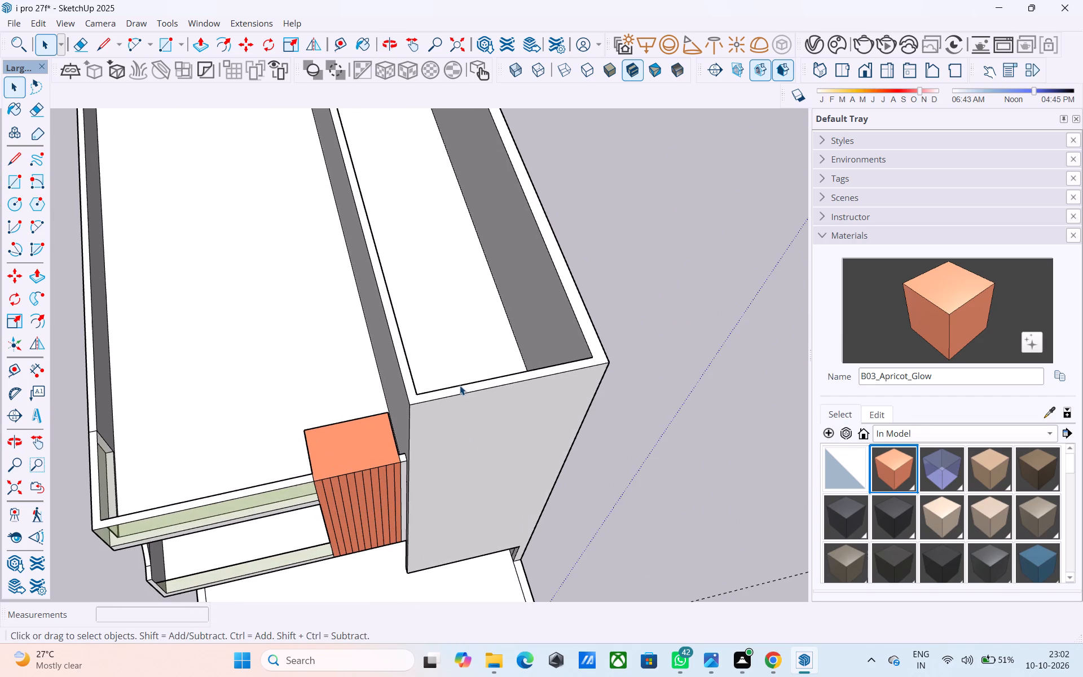
scroll(442, 383, up, 1)
middle_drag(442, 383, 720, 530)
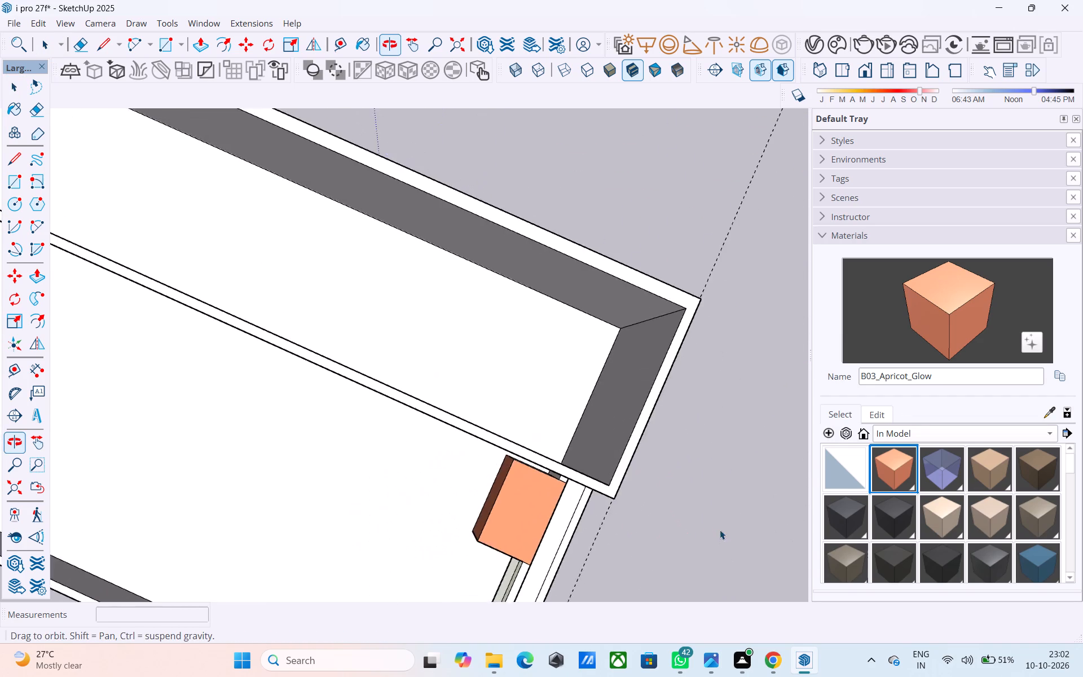
middle_drag(720, 530, 720, 535)
click(622, 415)
key(p)
click(622, 415)
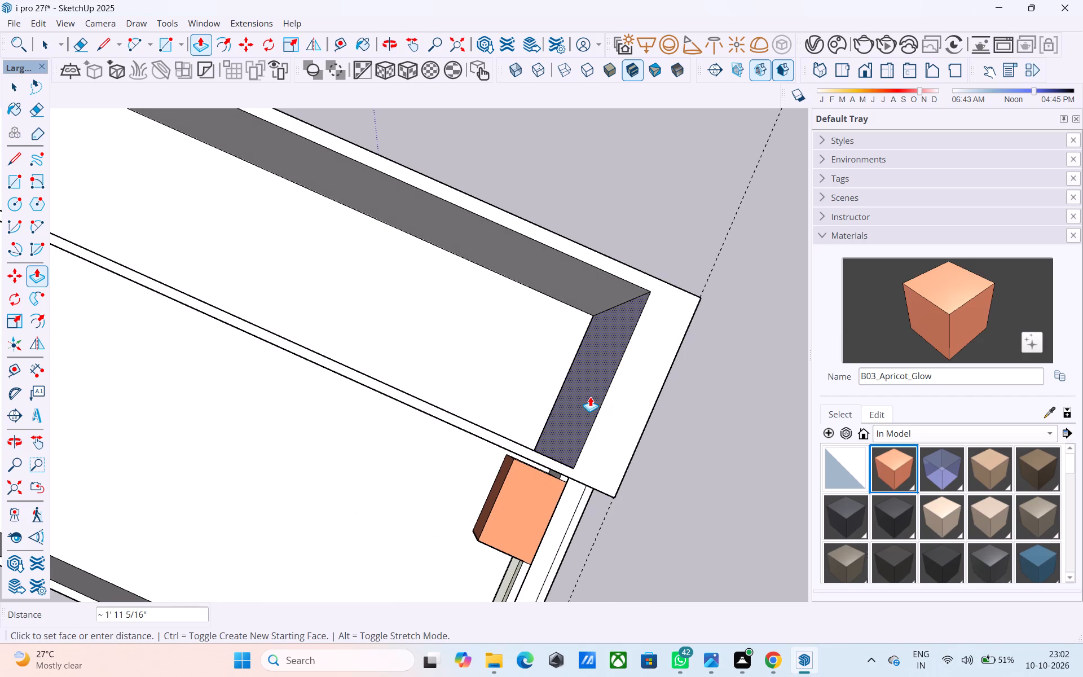
text(2')
key(Return)
text(3')
key(Return)
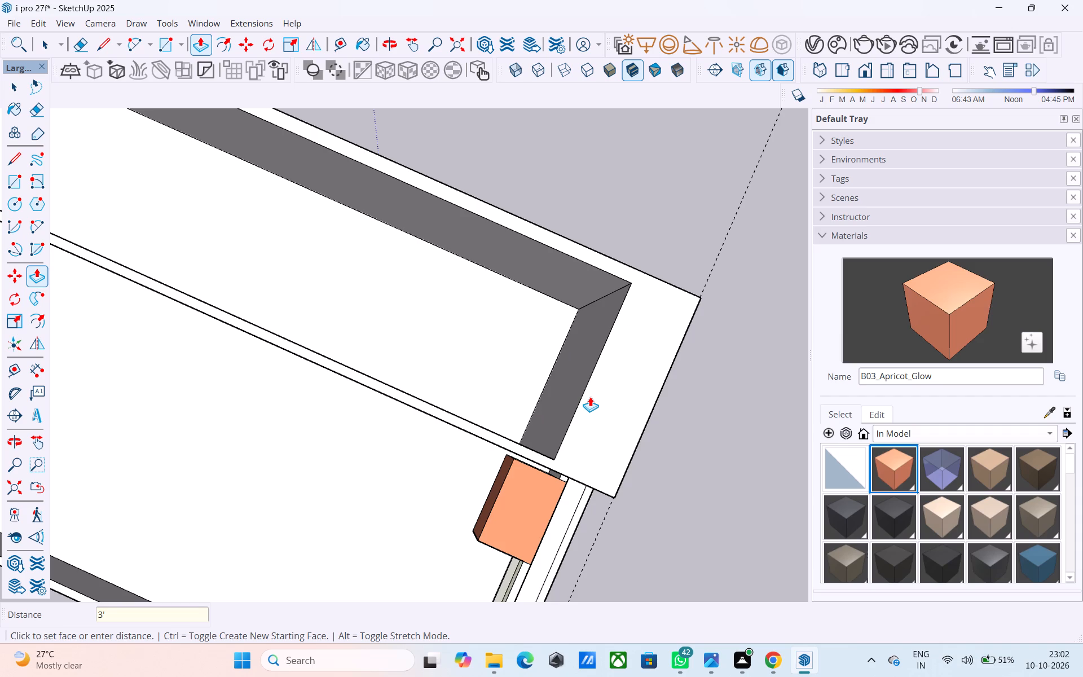
Offset the outline of the tower's front face 4' inward.
middle_drag(590, 384, 270, 115)
shift+middle_drag(324, 170, 327, 219)
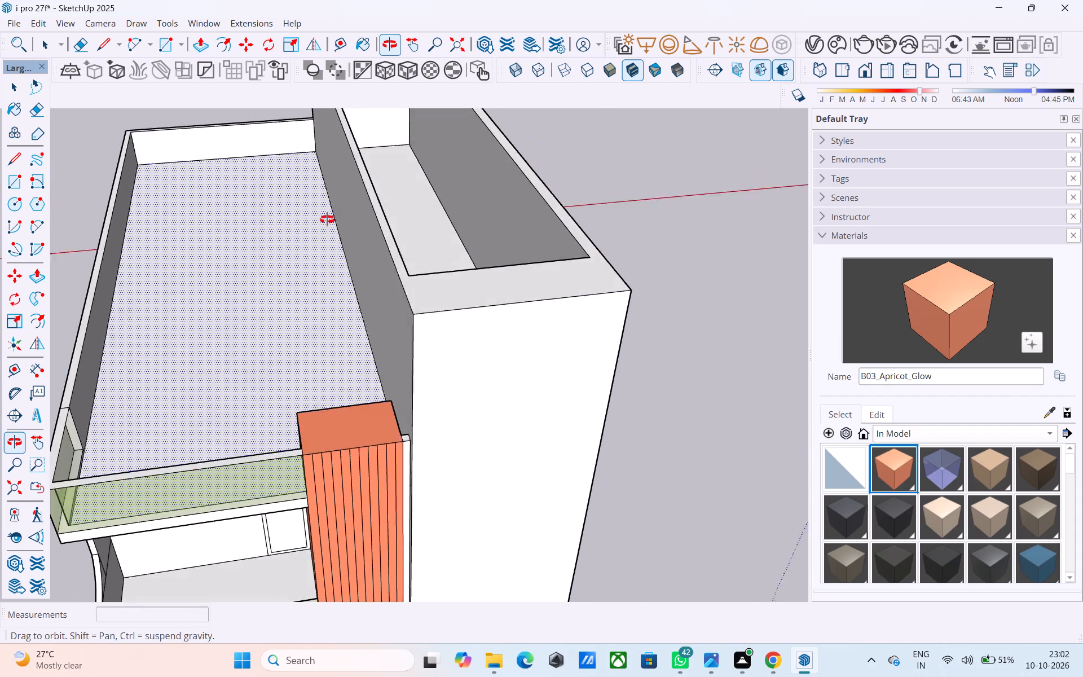
shift+middle_drag(327, 219, 315, 187)
shift+middle_drag(483, 300, 448, 270)
key(space)
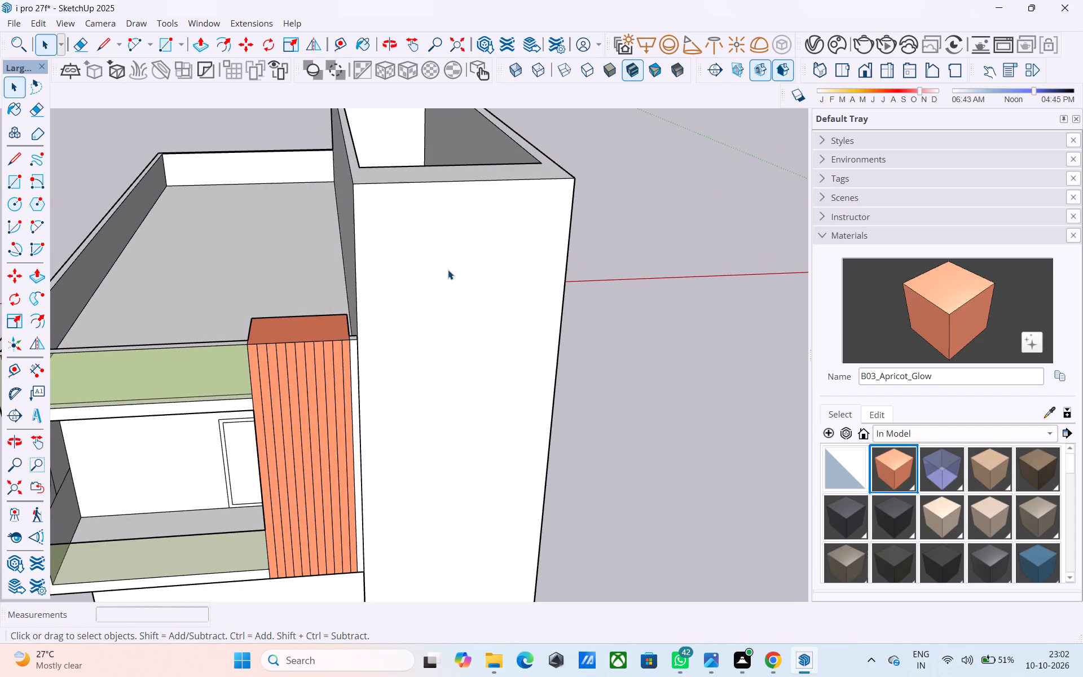
key(f)
click(434, 271)
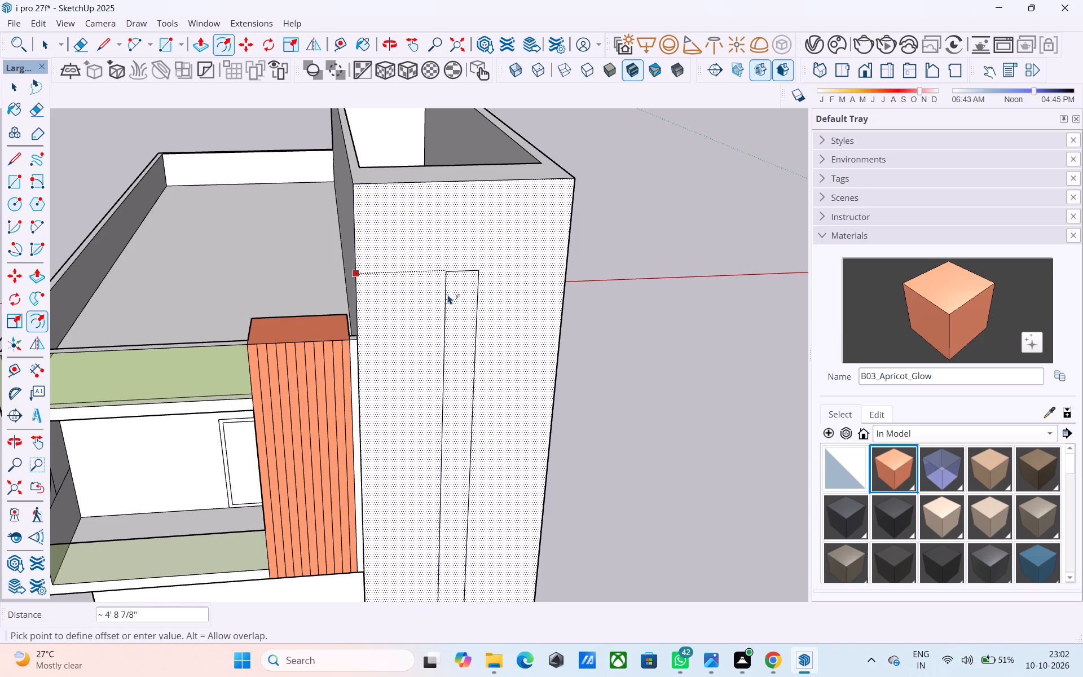
text(2')
key(Return)
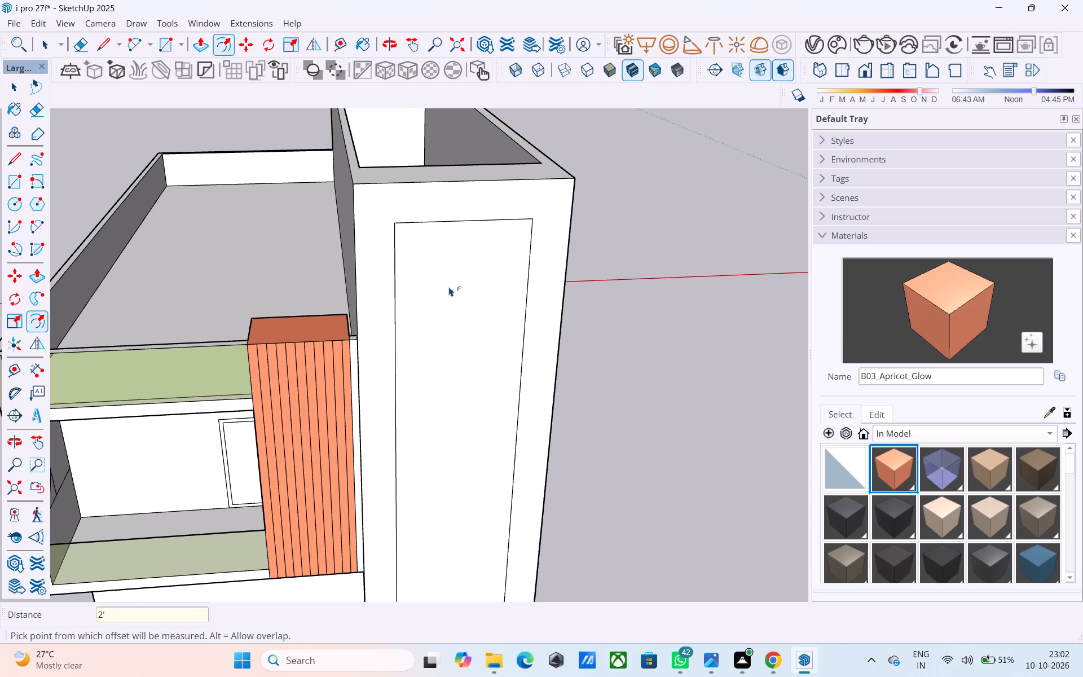
text(4')
key(Return)
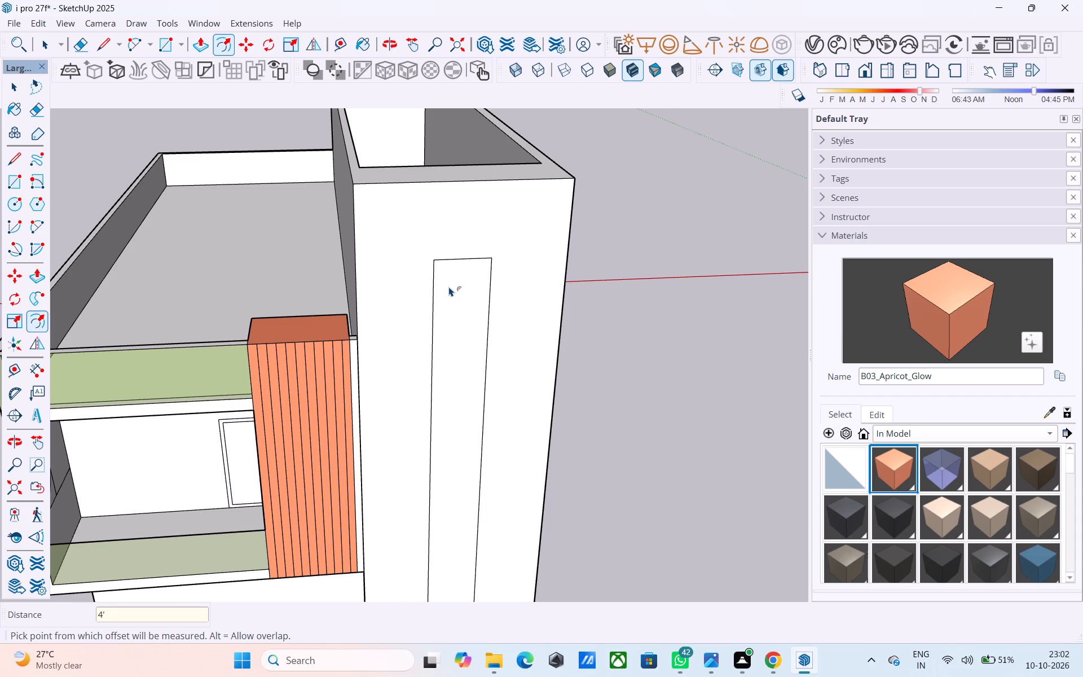
Offset the tower front face's outer outline 3' inward, forming a band around the inner rectangle.
scroll(451, 287, down, 2)
middle_drag(452, 287, 446, 276)
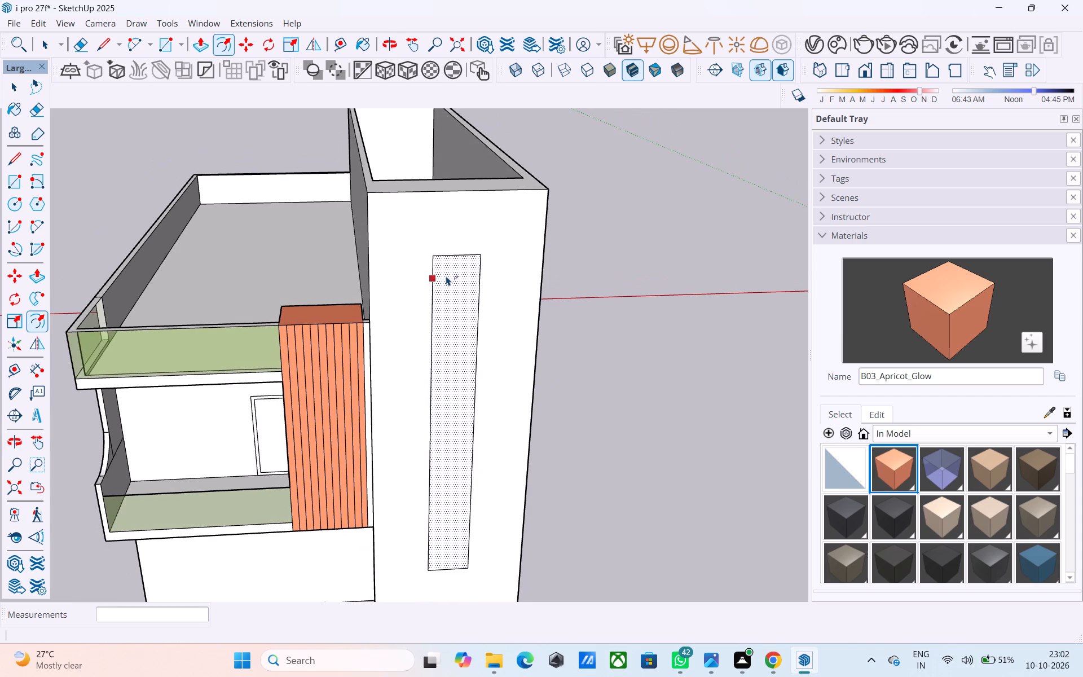
key(space)
click(416, 262)
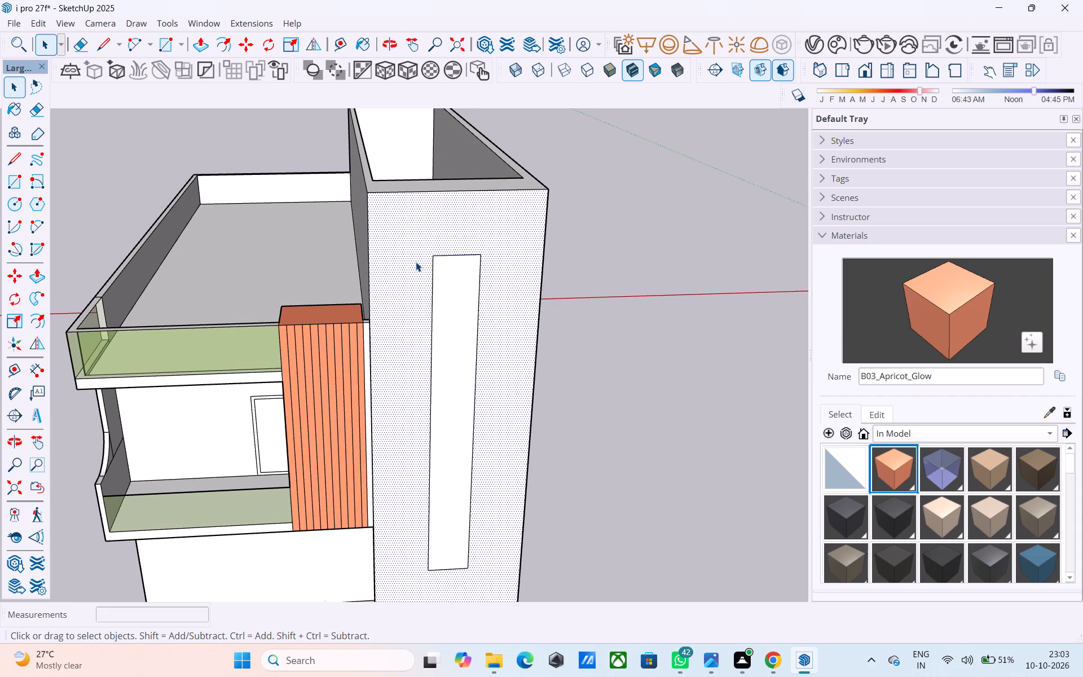
key(f)
click(416, 262)
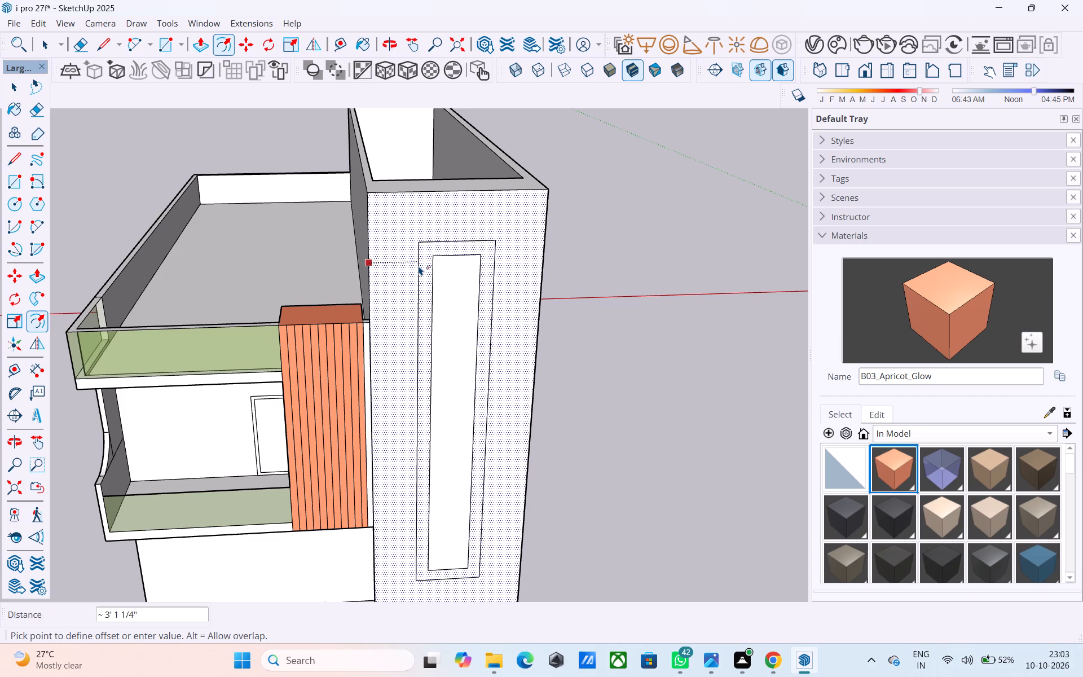
text(2')
key(Return)
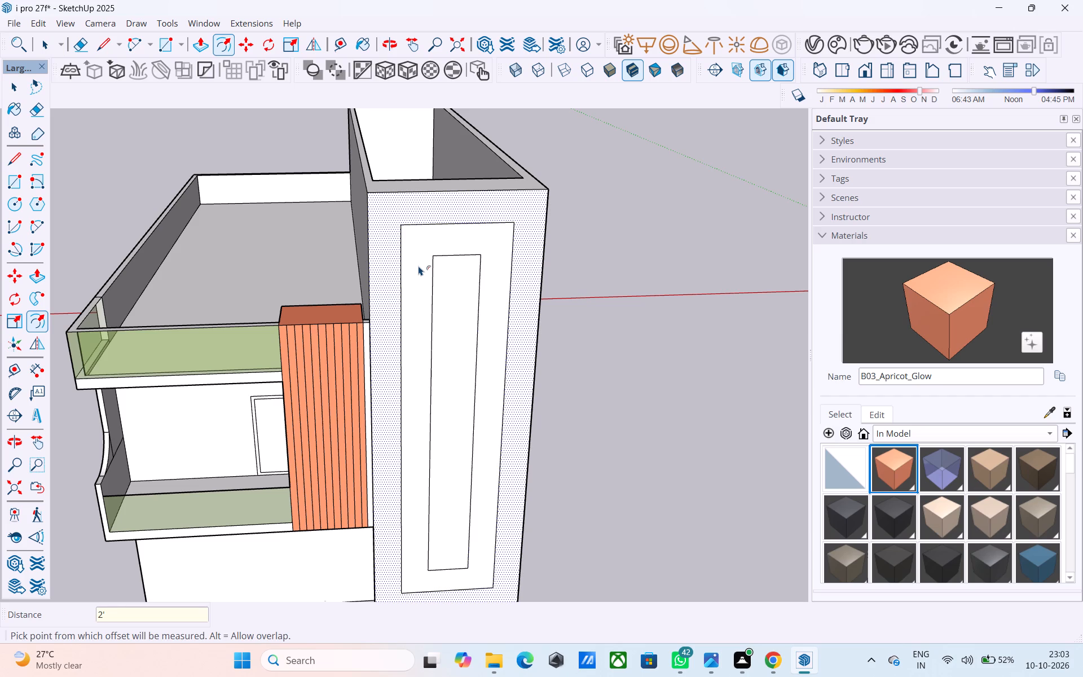
text(3')
key(Return)
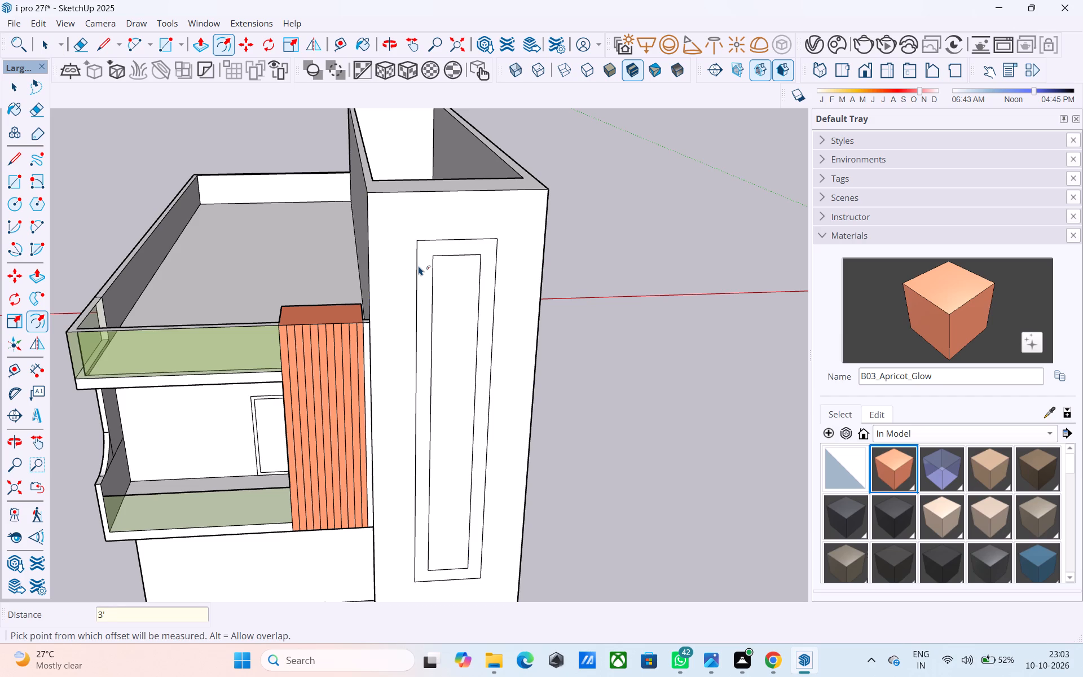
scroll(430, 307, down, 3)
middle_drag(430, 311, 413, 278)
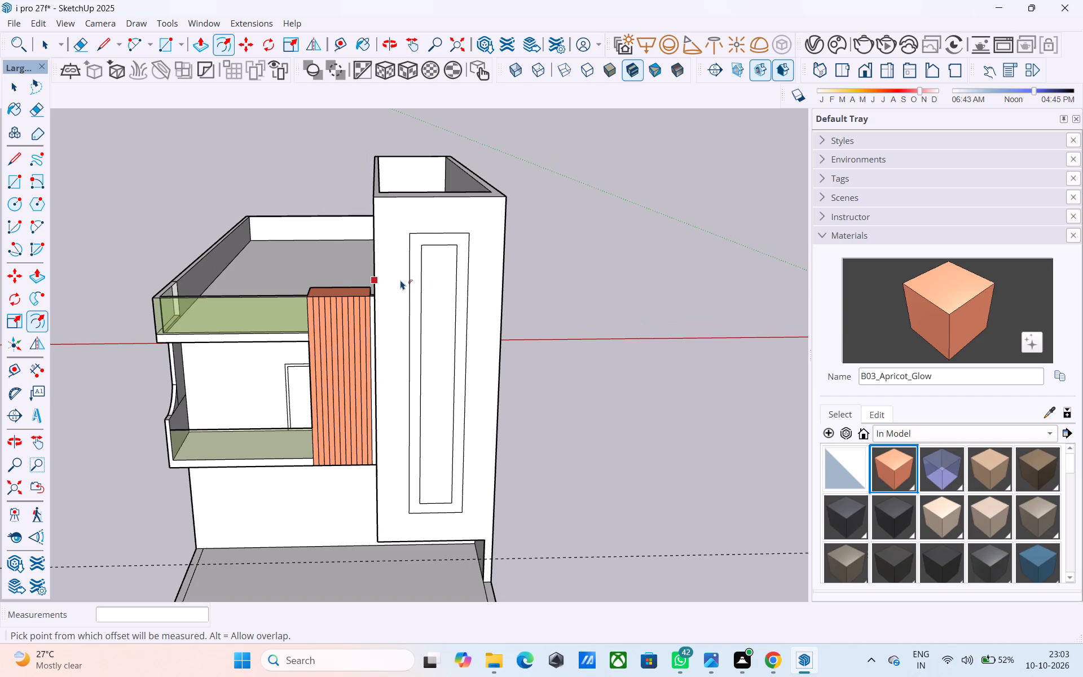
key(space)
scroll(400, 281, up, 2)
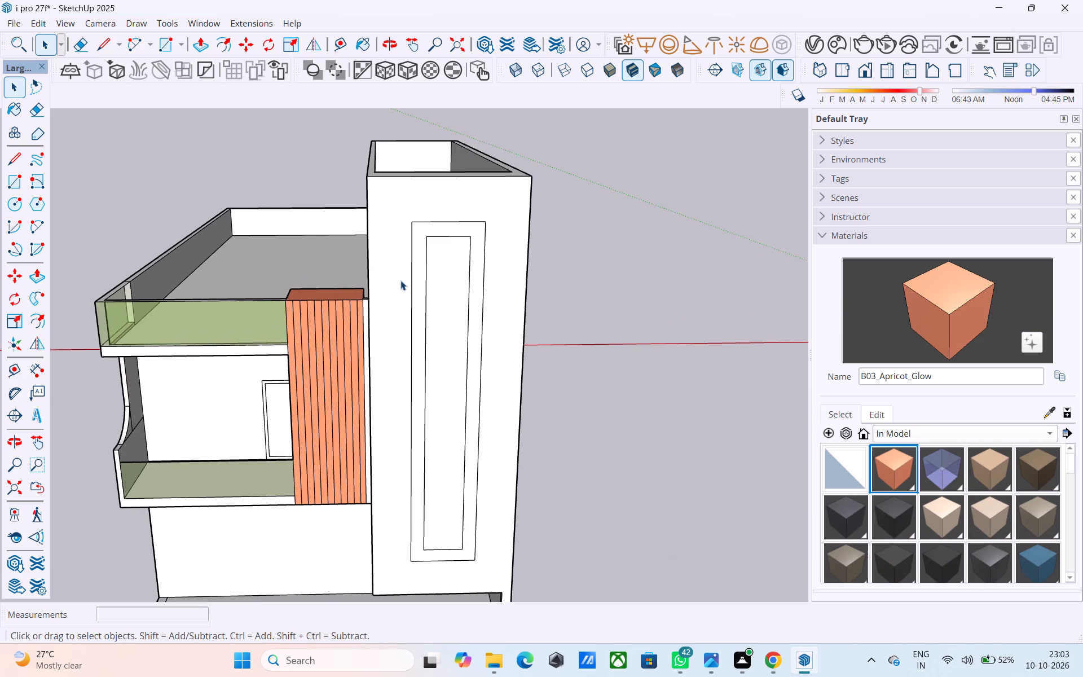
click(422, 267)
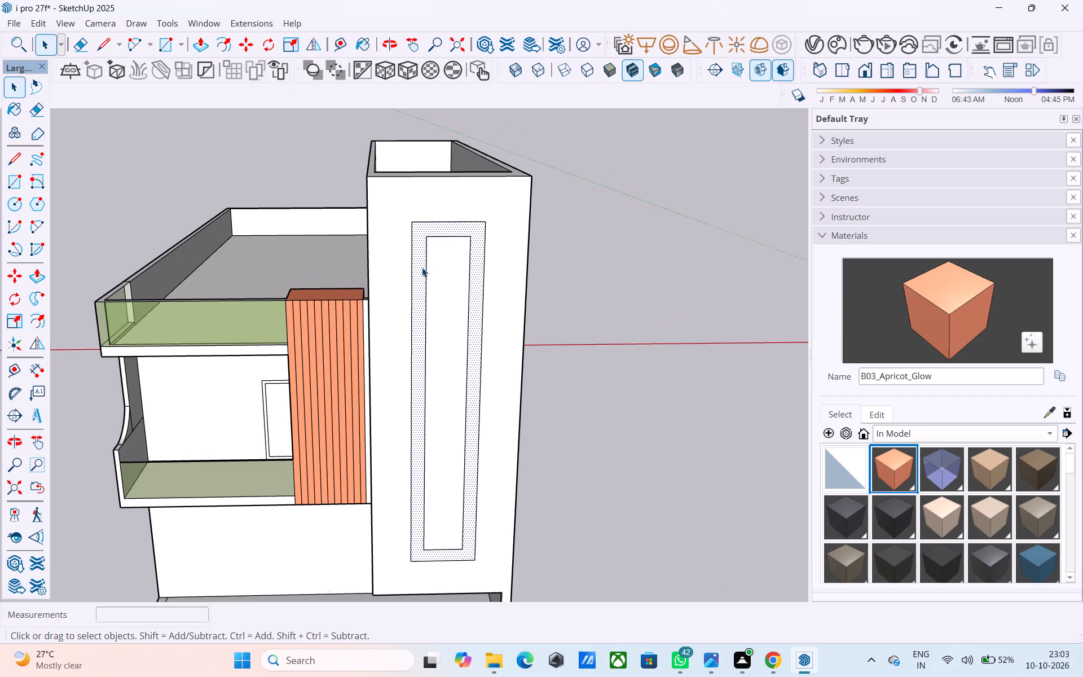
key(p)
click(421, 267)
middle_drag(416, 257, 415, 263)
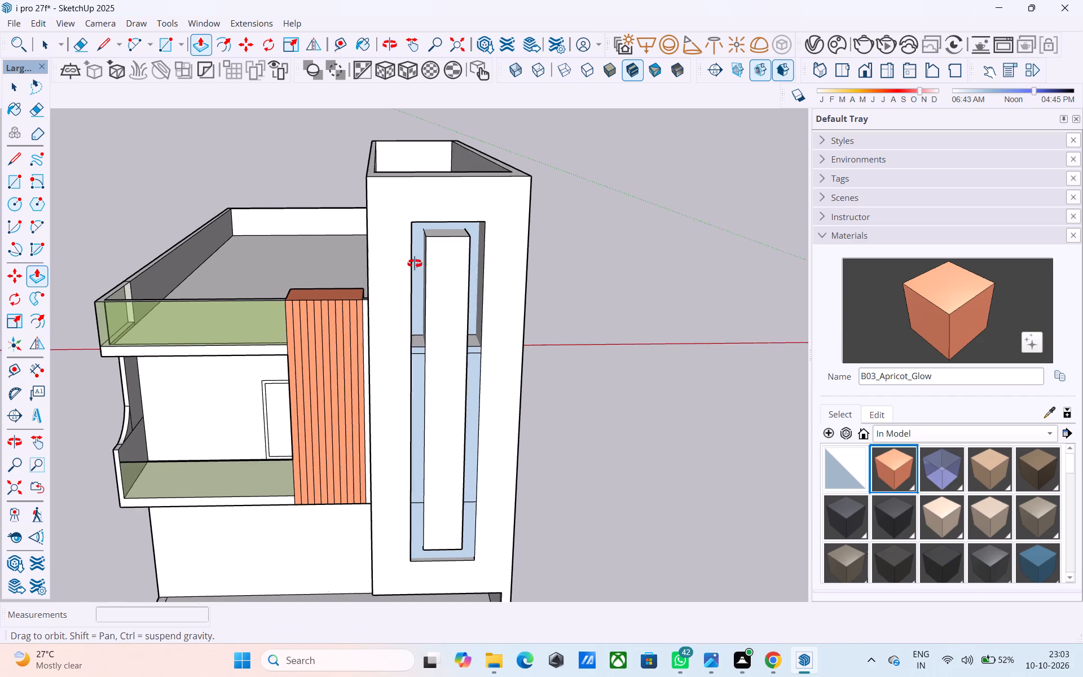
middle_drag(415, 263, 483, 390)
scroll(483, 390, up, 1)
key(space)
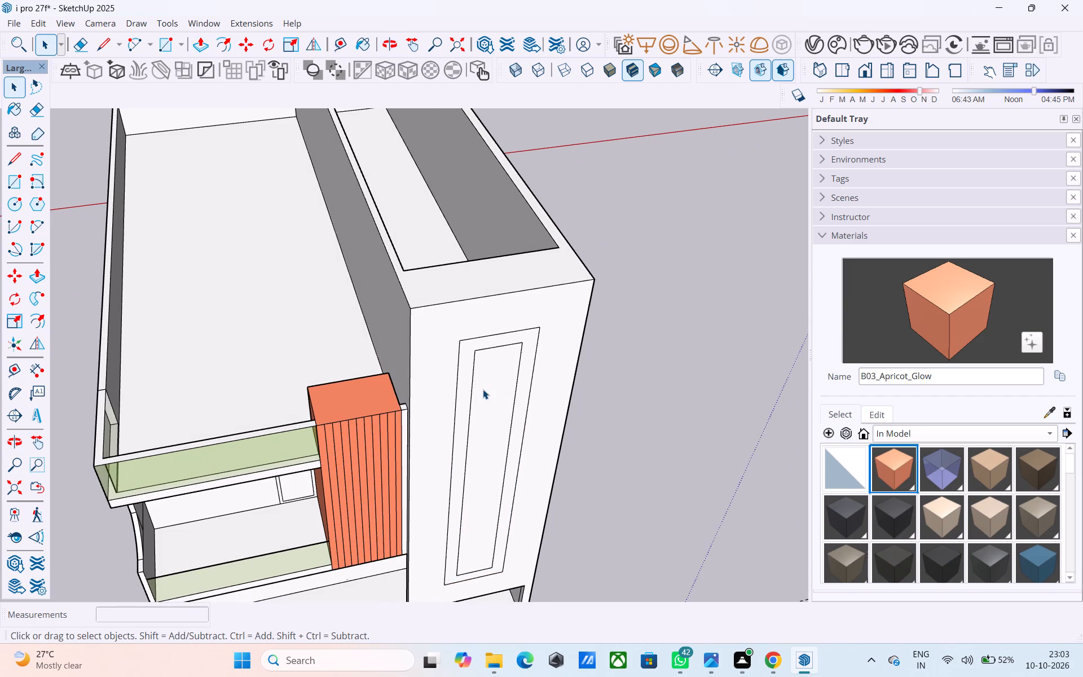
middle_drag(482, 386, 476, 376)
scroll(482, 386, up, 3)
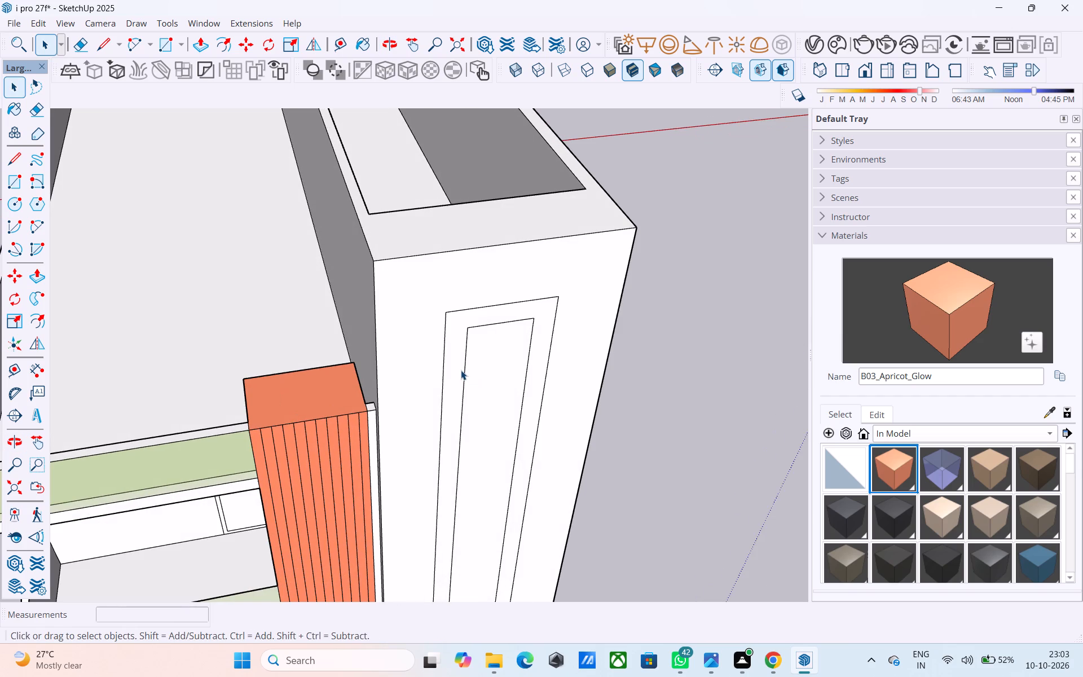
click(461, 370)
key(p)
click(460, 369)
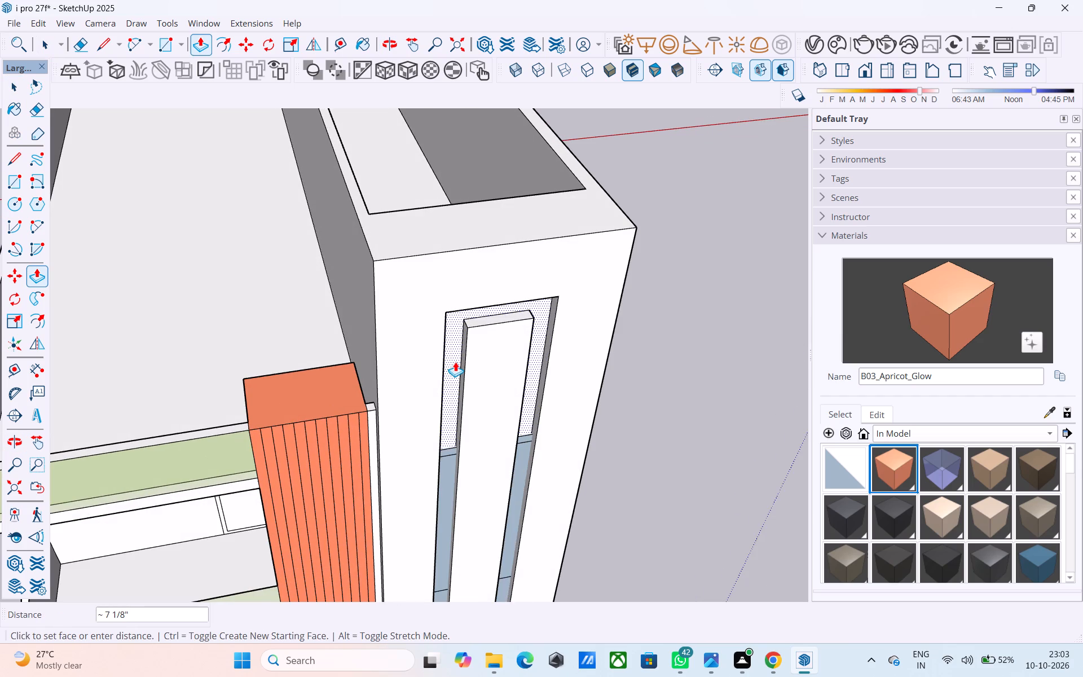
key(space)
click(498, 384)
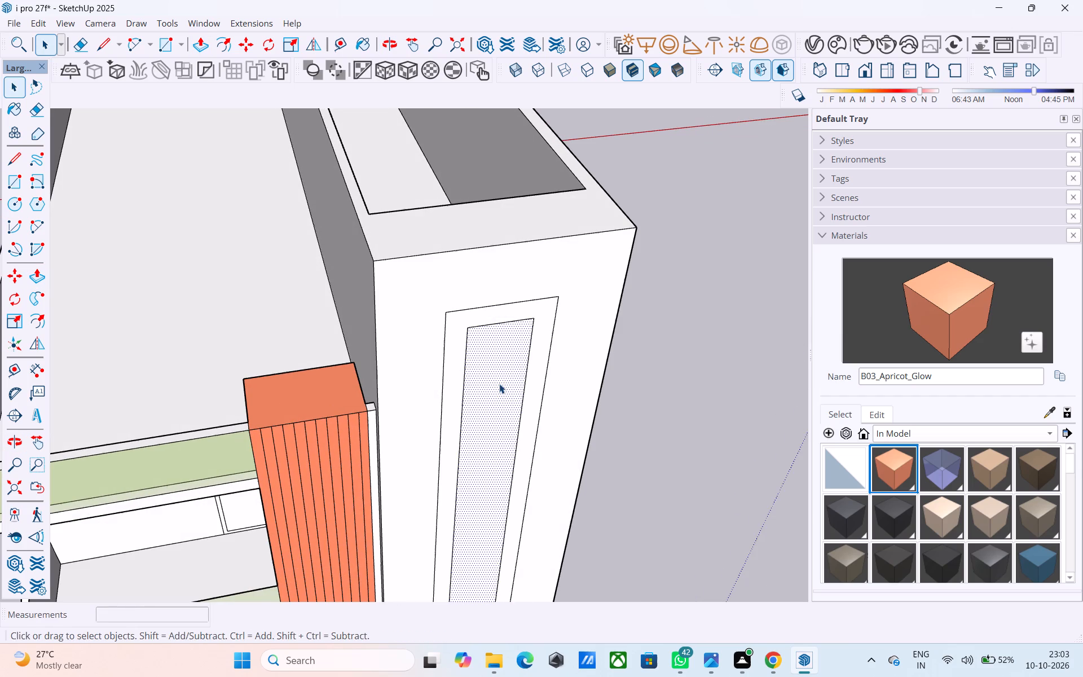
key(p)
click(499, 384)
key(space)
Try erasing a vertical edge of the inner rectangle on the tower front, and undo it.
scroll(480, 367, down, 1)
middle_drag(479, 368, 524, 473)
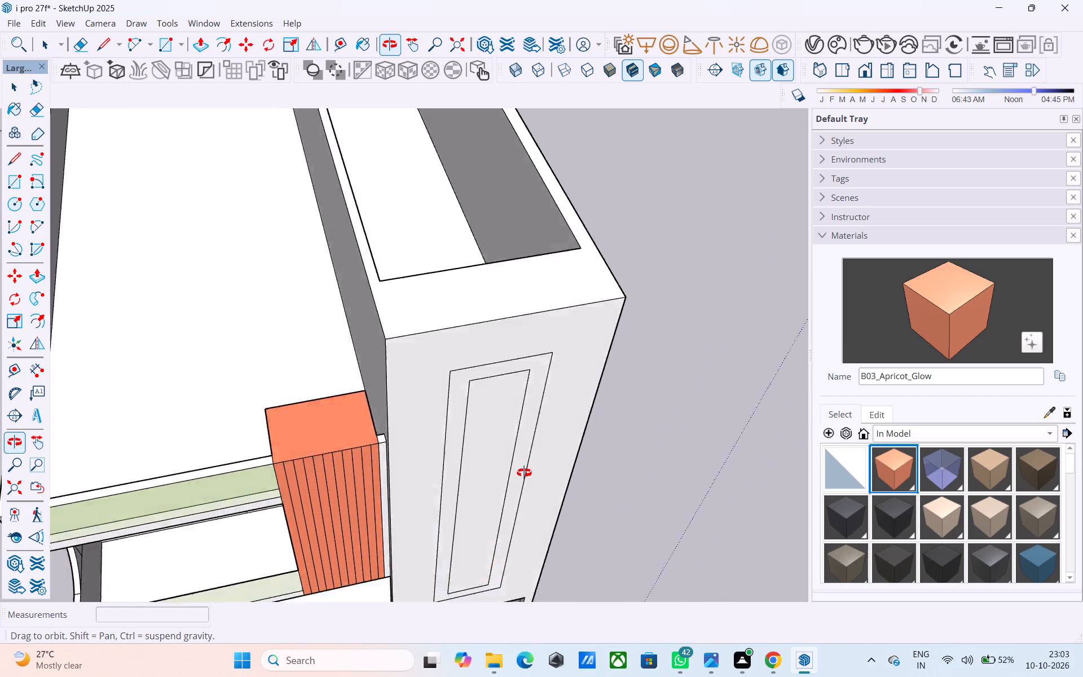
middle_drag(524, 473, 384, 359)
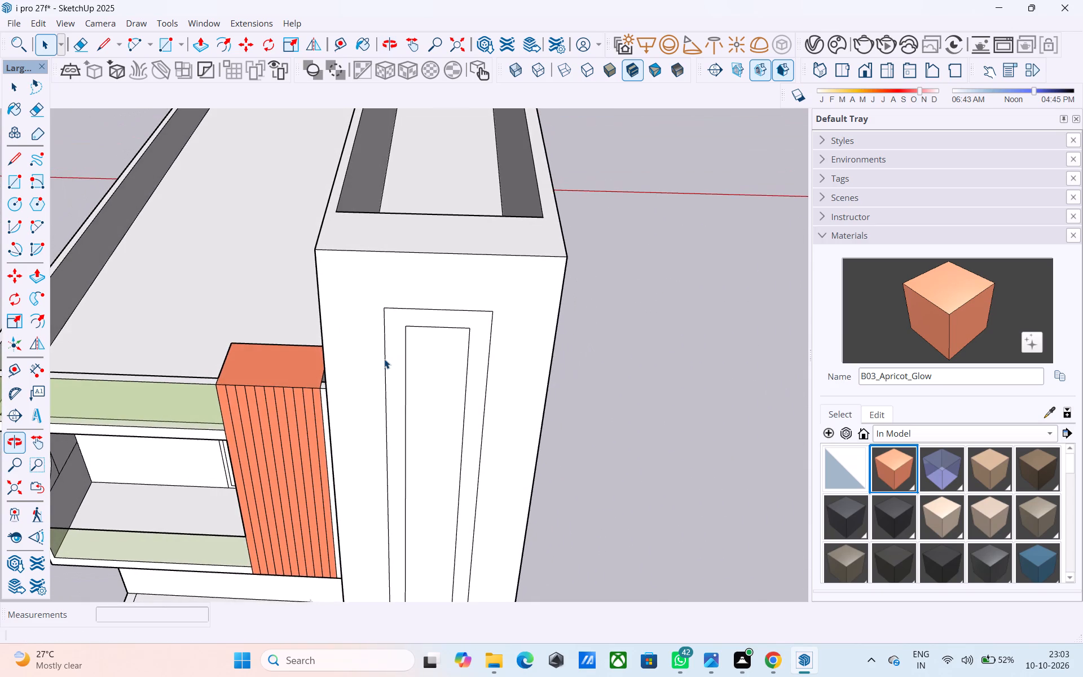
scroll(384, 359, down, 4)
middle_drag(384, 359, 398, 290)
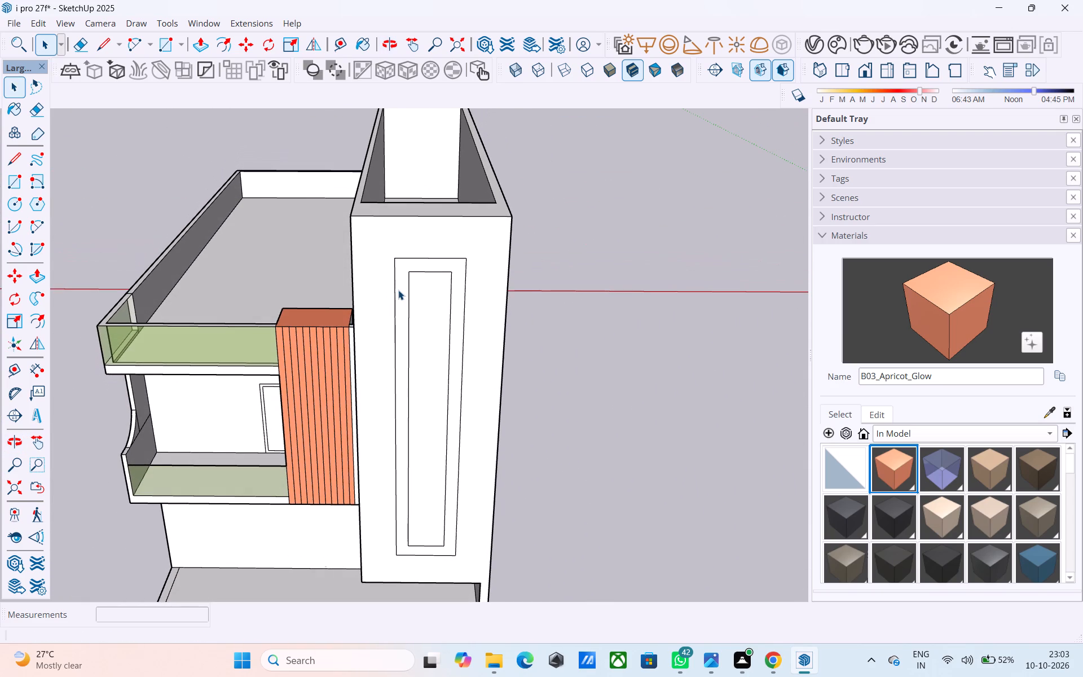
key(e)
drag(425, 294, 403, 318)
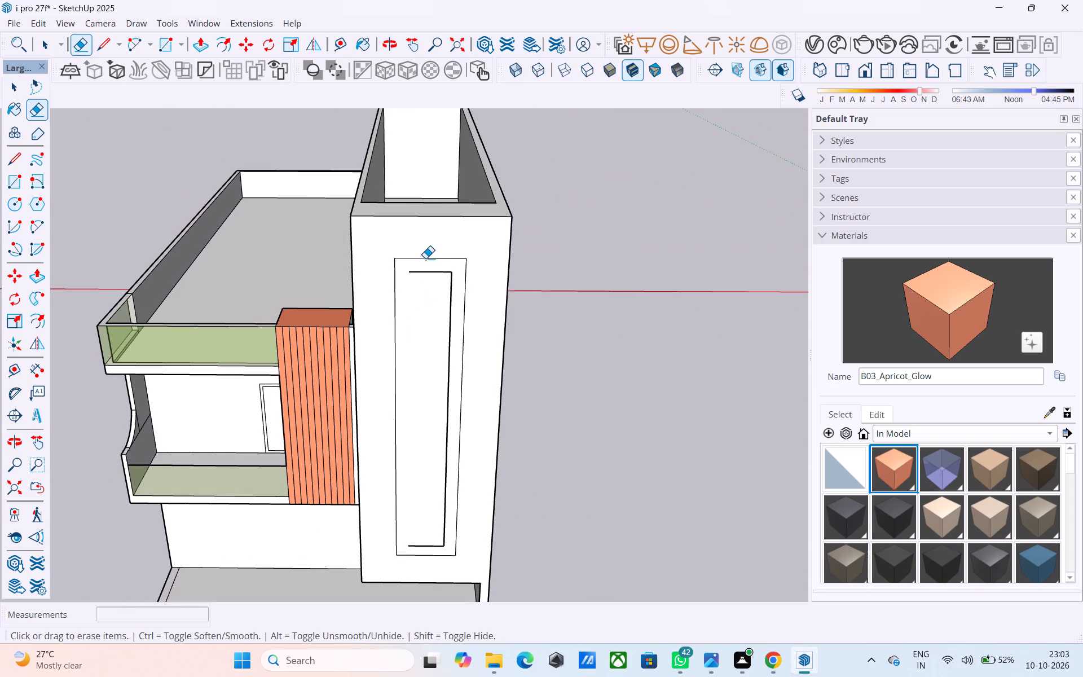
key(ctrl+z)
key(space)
Delete the tower's front faces: the inner rectangle, the surrounding wall face and the band between the two outlines.
middle_drag(421, 265, 0, 592)
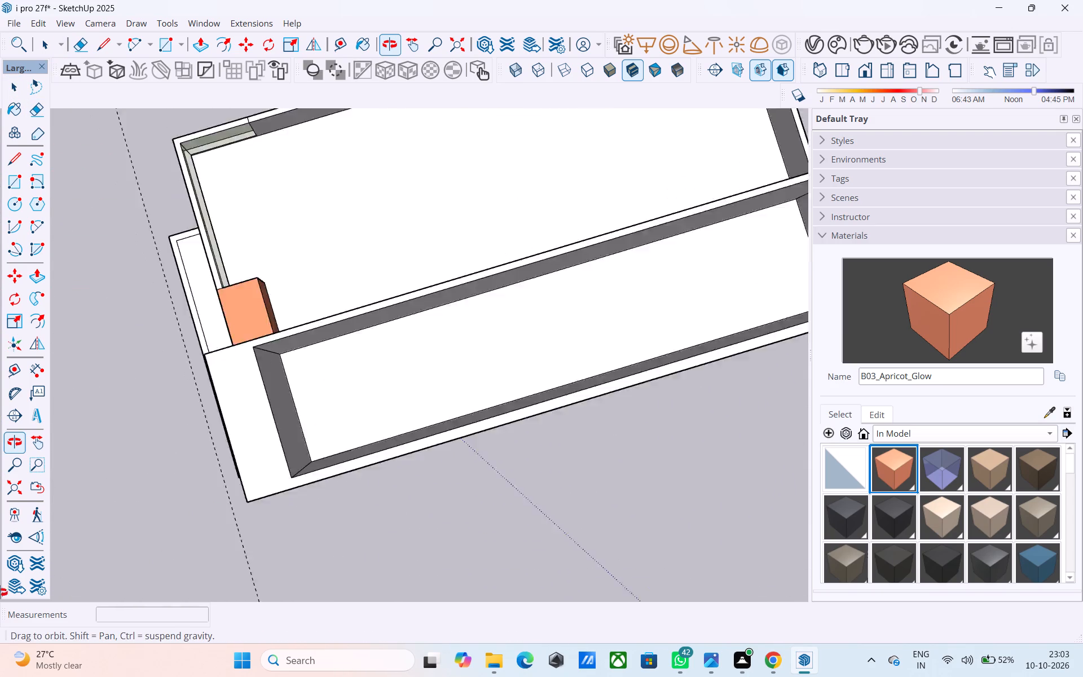
middle_drag(0, 592, 0, 555)
middle_drag(193, 442, 0, 385)
middle_drag(562, 259, 412, 225)
click(331, 181)
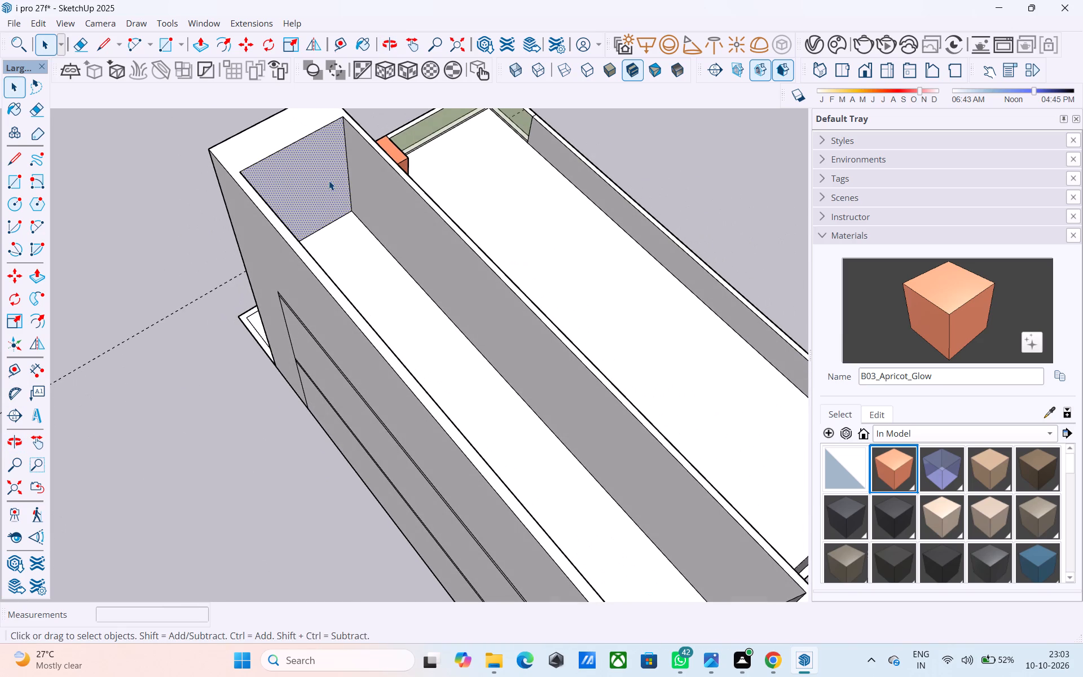
middle_drag(319, 186, 905, 84)
middle_drag(346, 311, 549, 250)
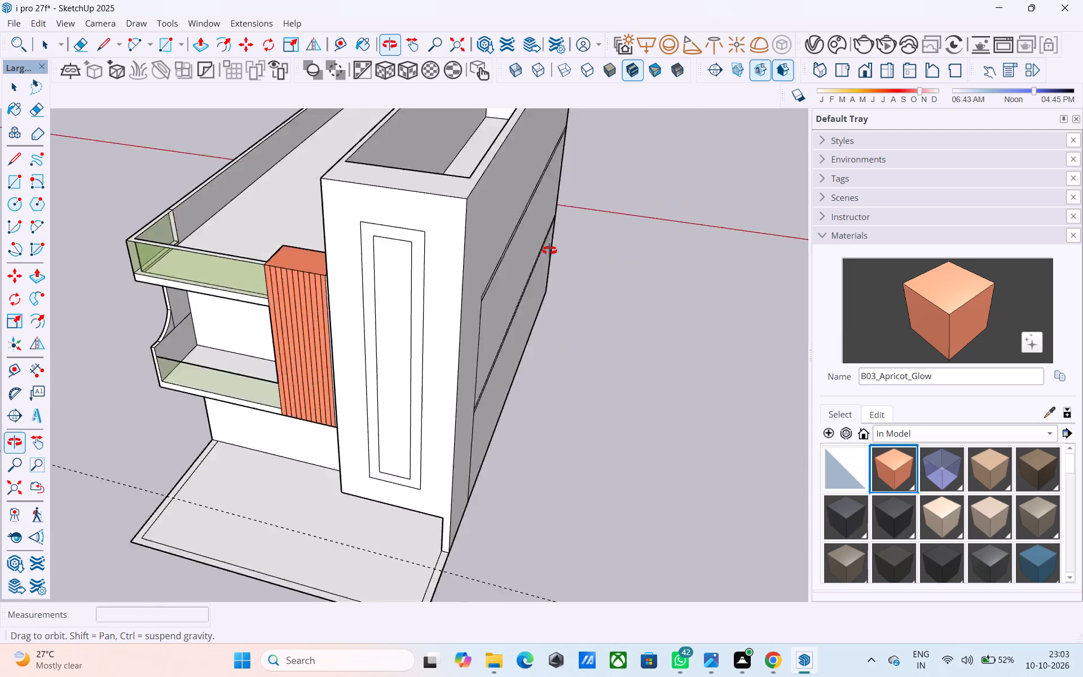
middle_drag(549, 250, 551, 249)
click(433, 252)
key(Delete)
click(408, 221)
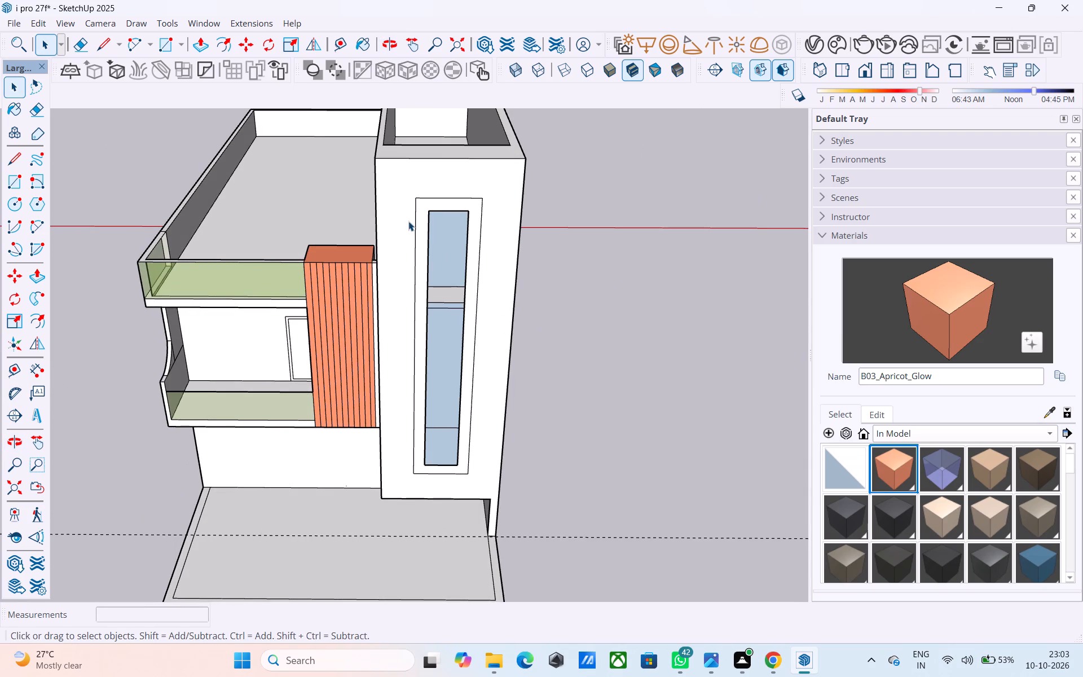
key(Delete)
click(429, 203)
key(Delete)
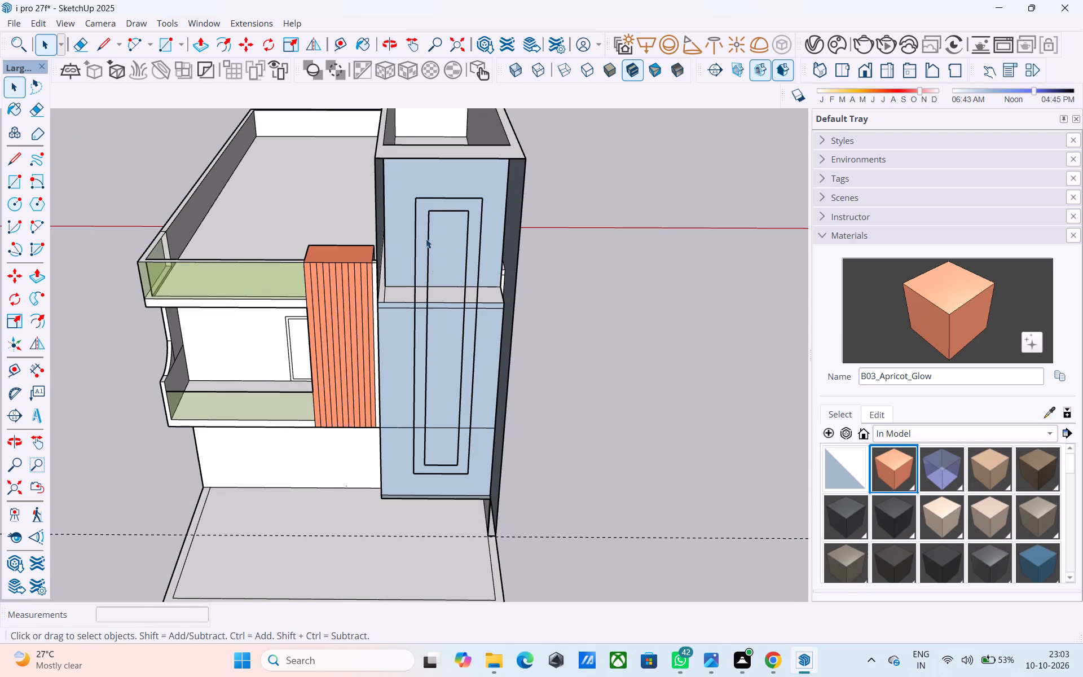
Push the slab-edge strip and the middle and lower faces behind the tower's open front 3' back, flush with the upper face.
middle_drag(432, 264, 494, 200)
scroll(433, 288, up, 8)
click(426, 230)
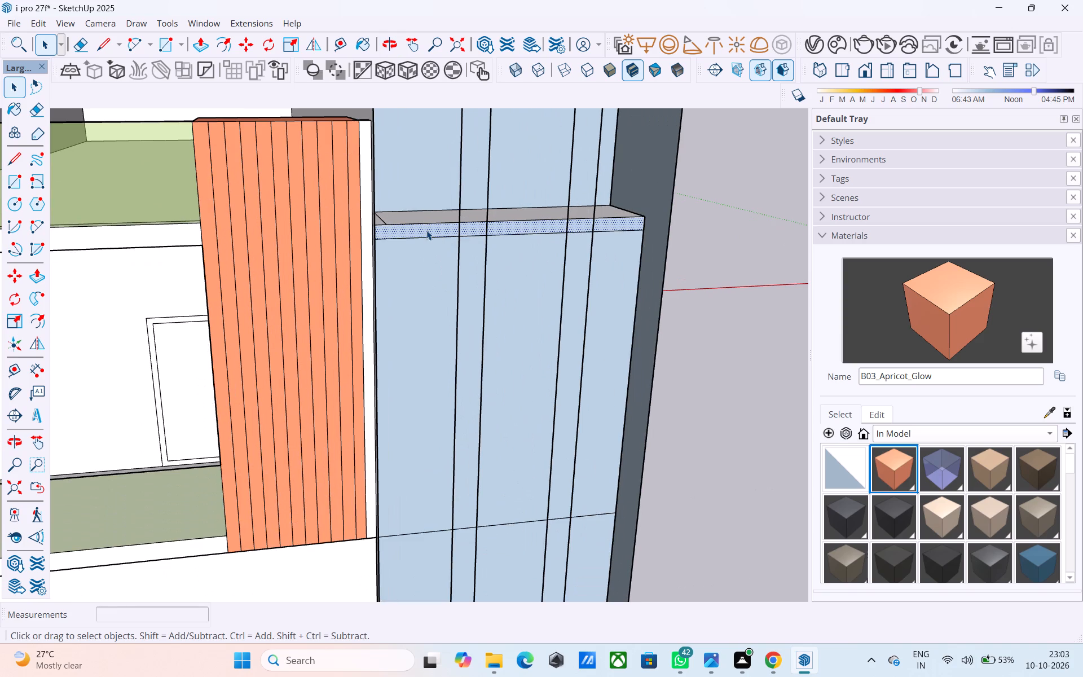
key(p)
click(426, 230)
click(419, 186)
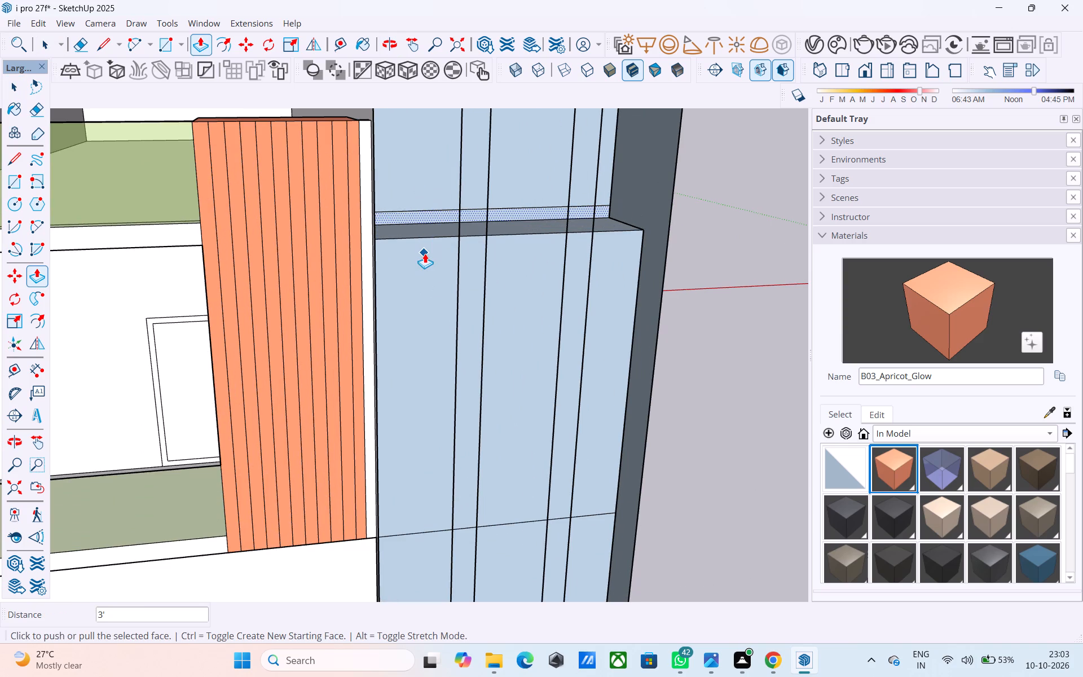
key(space)
click(425, 253)
key(p)
click(425, 253)
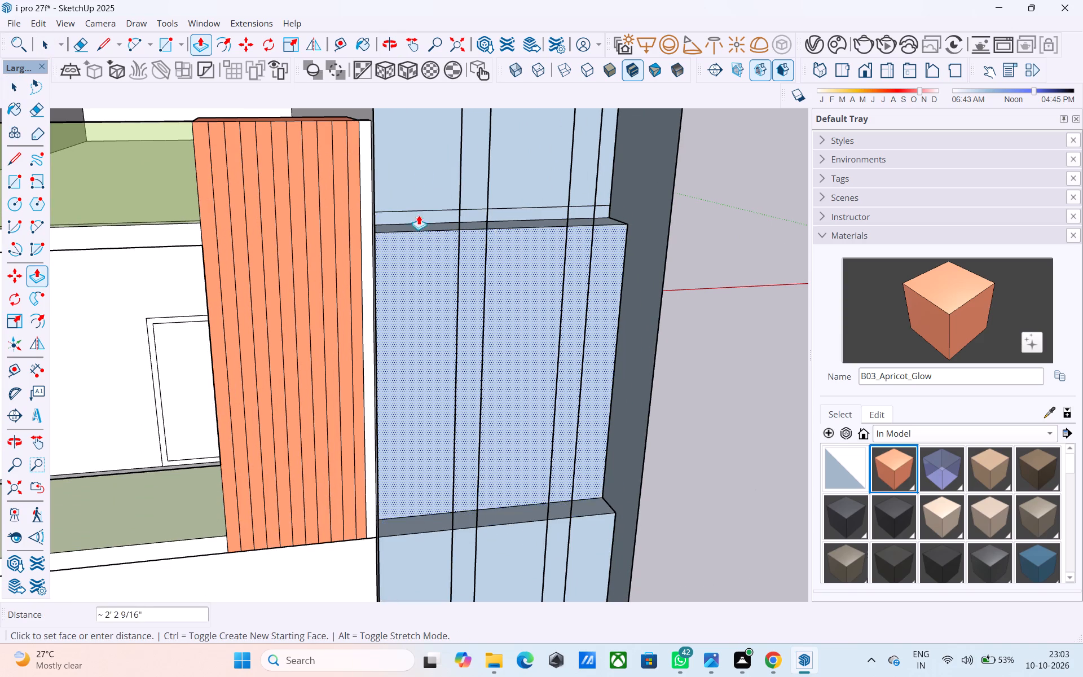
click(428, 150)
key(space)
click(399, 559)
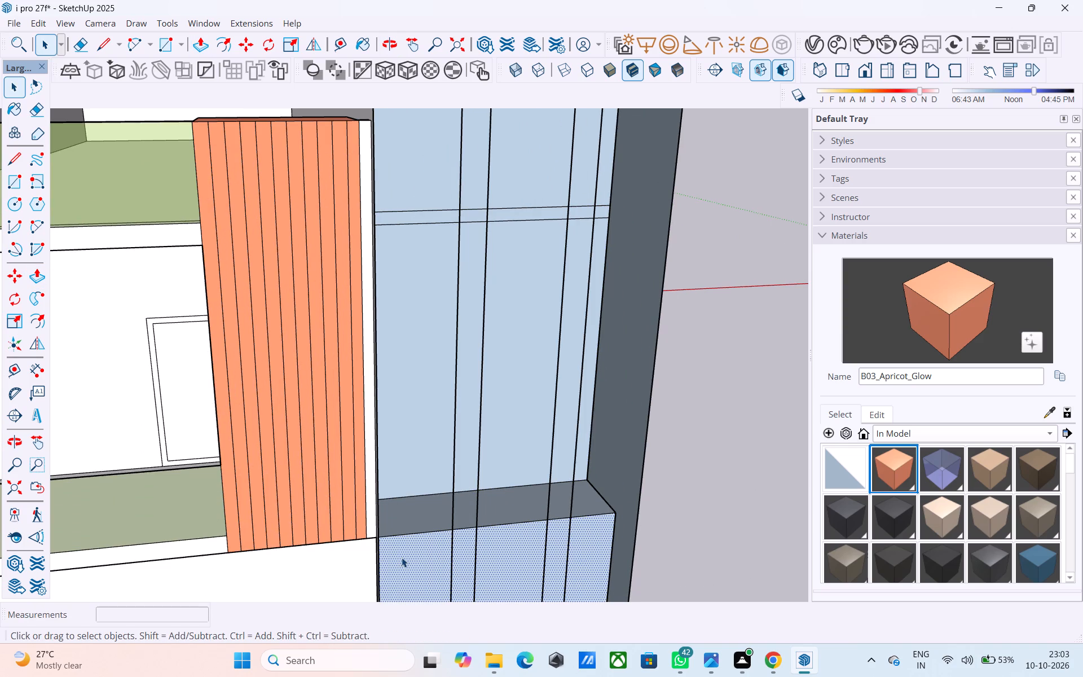
key(p)
click(402, 557)
click(445, 316)
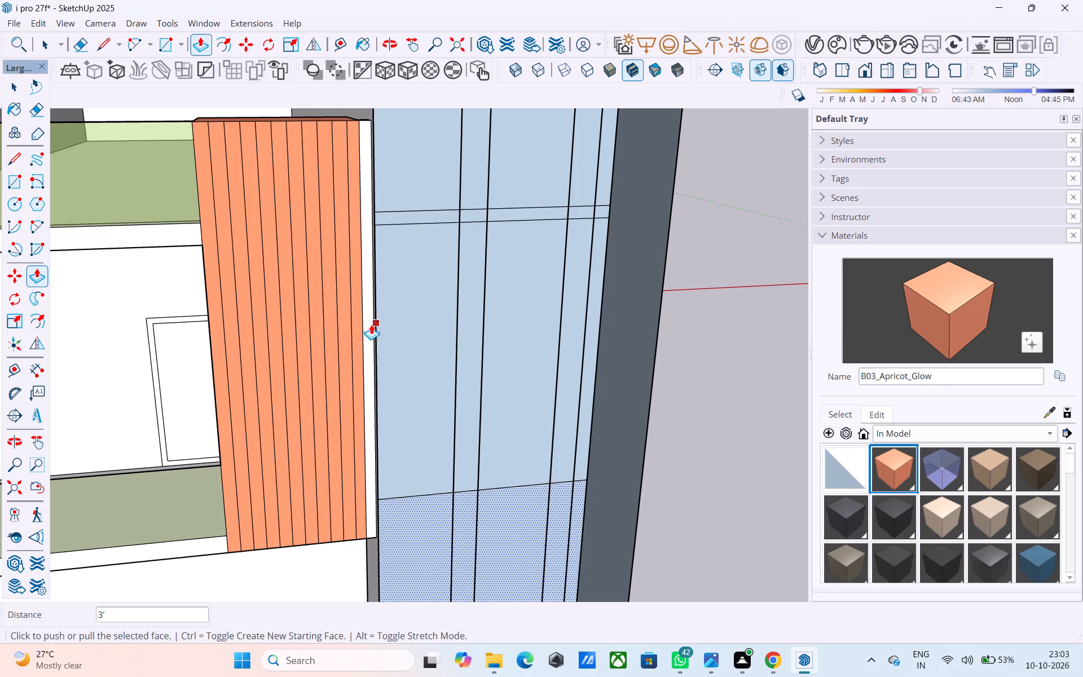
scroll(371, 324, down, 6)
middle_drag(371, 324, 369, 335)
key(space)
Close the tower's open front with a rectangle 11' by about 32' 8", drawn corner to corner.
scroll(369, 335, down, 6)
middle_drag(372, 340, 340, 352)
key(r)
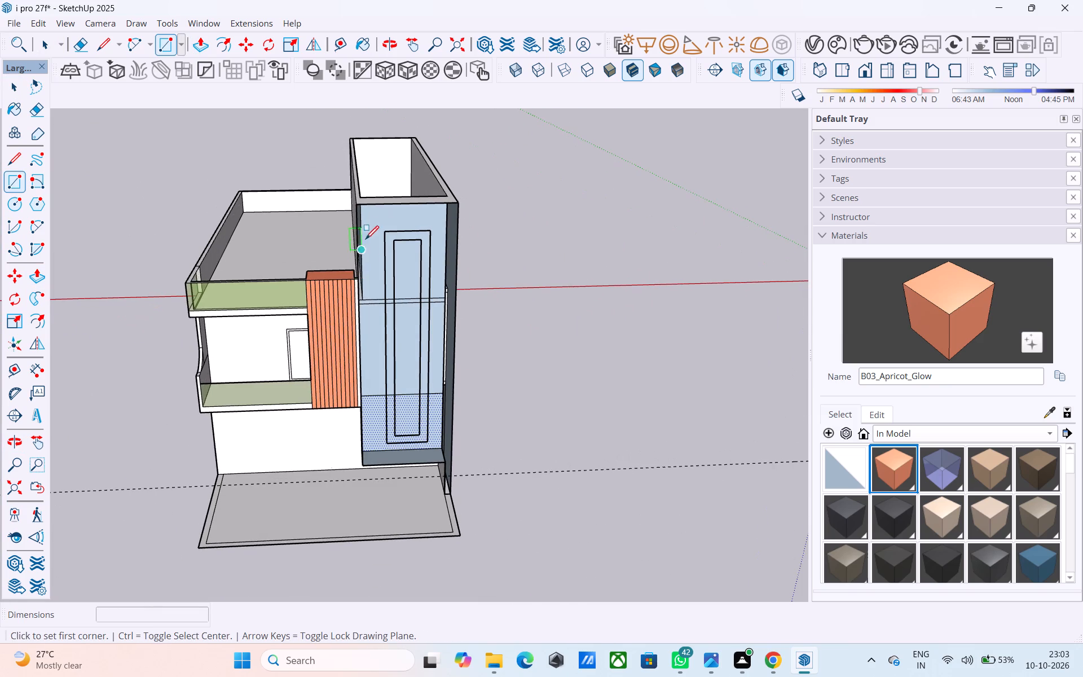
scroll(369, 234, up, 4)
click(350, 191)
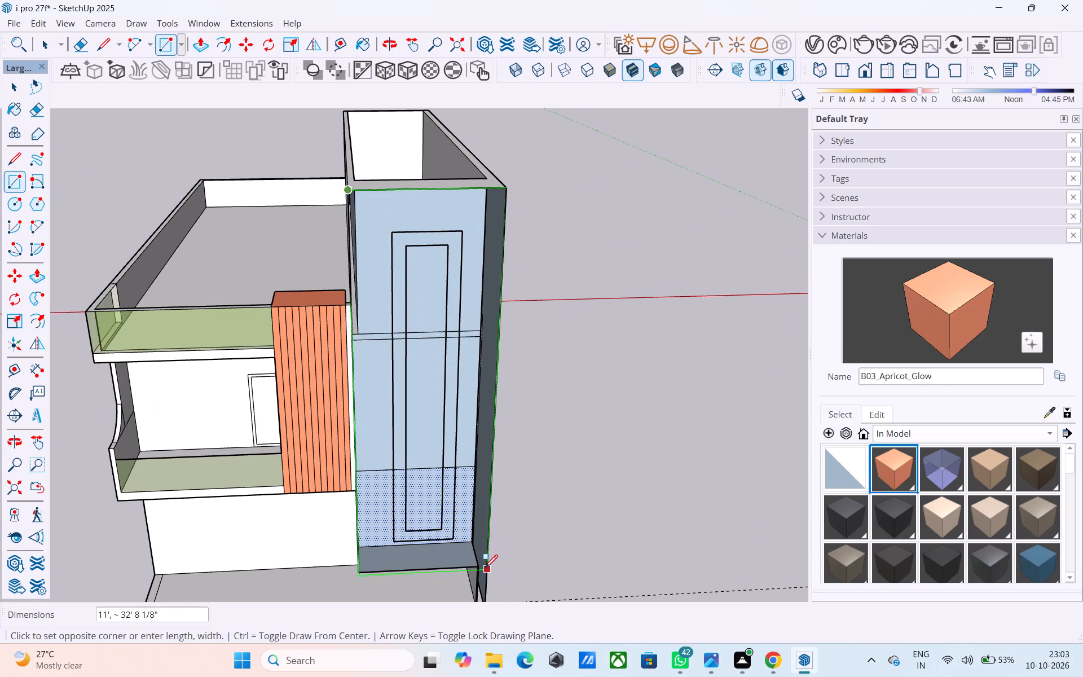
click(479, 566)
scroll(479, 551, up, 1)
scroll(479, 551, down, 8)
middle_drag(476, 536, 461, 481)
scroll(460, 466, up, 5)
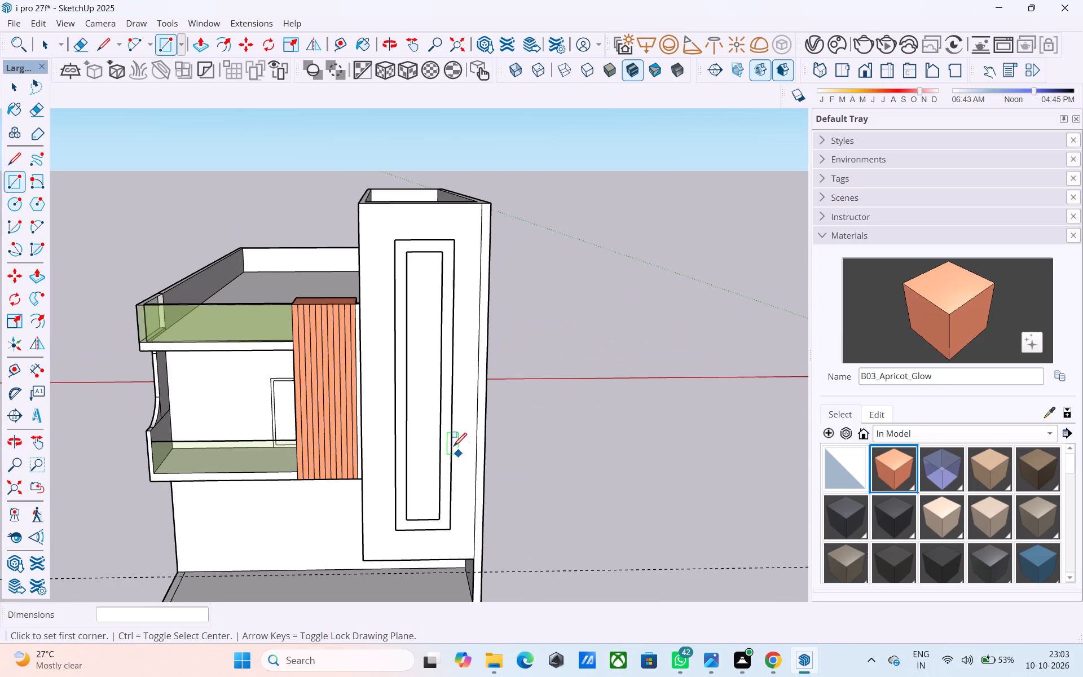
key(space)
click(435, 427)
click(423, 421)
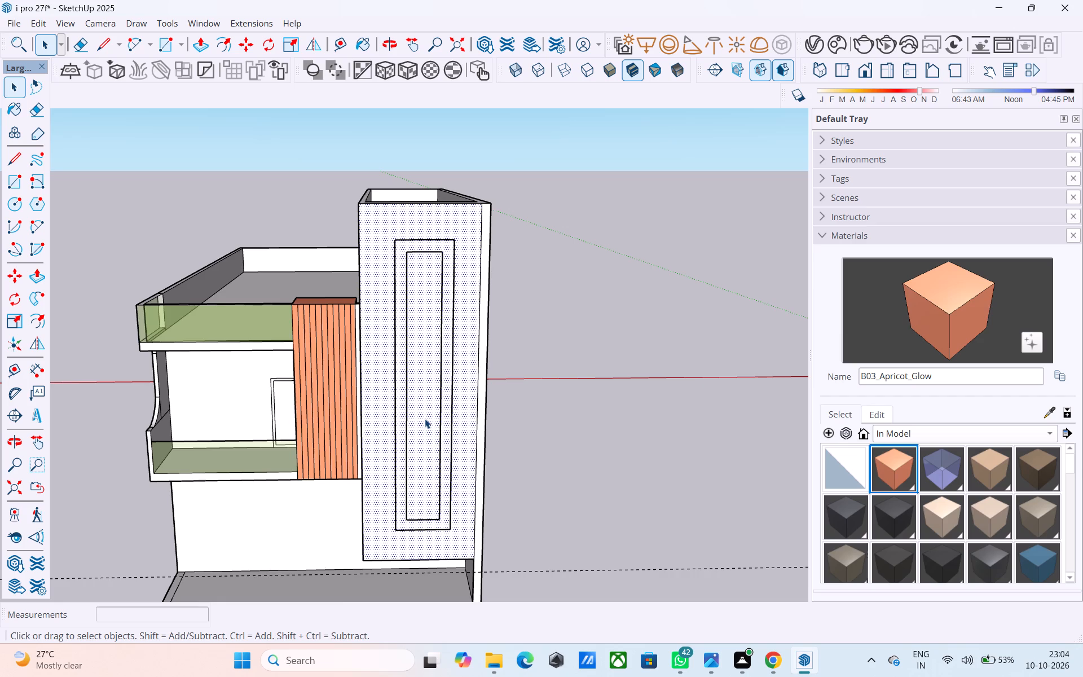
Retrace the nested outlines on the tower front as rectangles, inner 3' by about 24' 4" and outer 5' by about 26' 4".
scroll(425, 416, up, 3)
key(r)
click(397, 190)
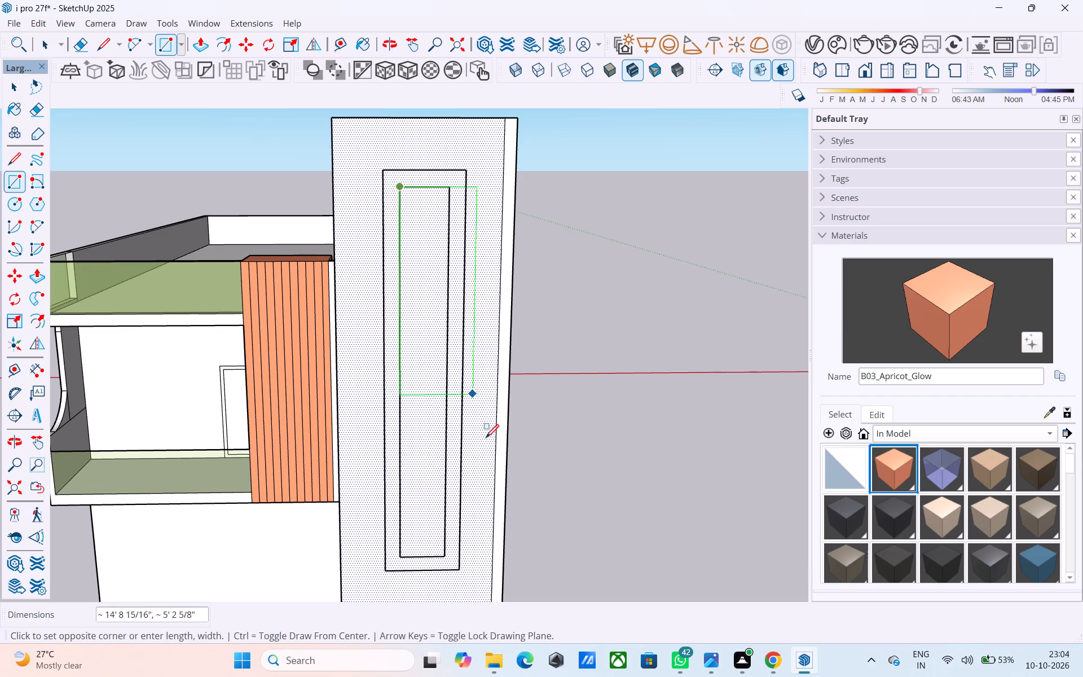
click(448, 557)
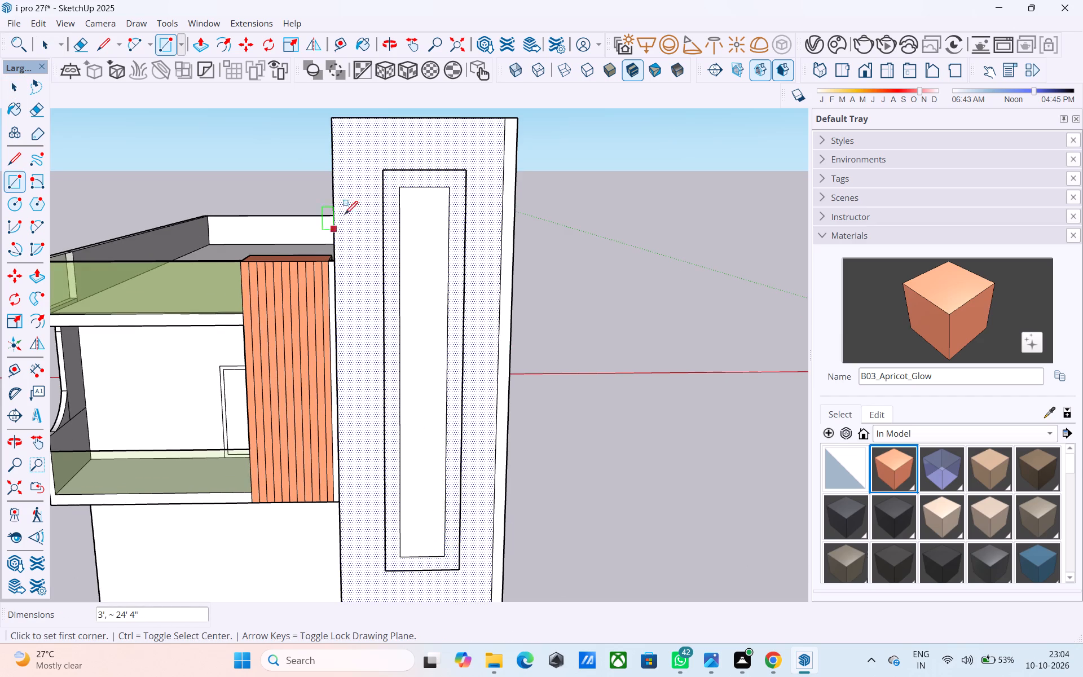
click(381, 173)
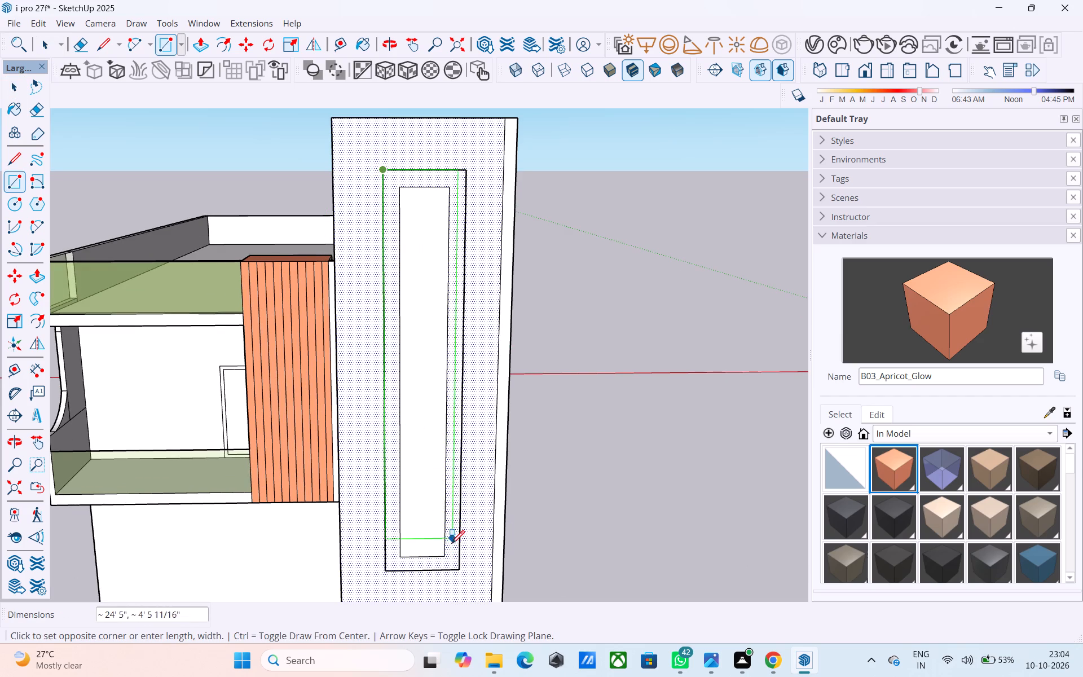
click(455, 568)
key(space)
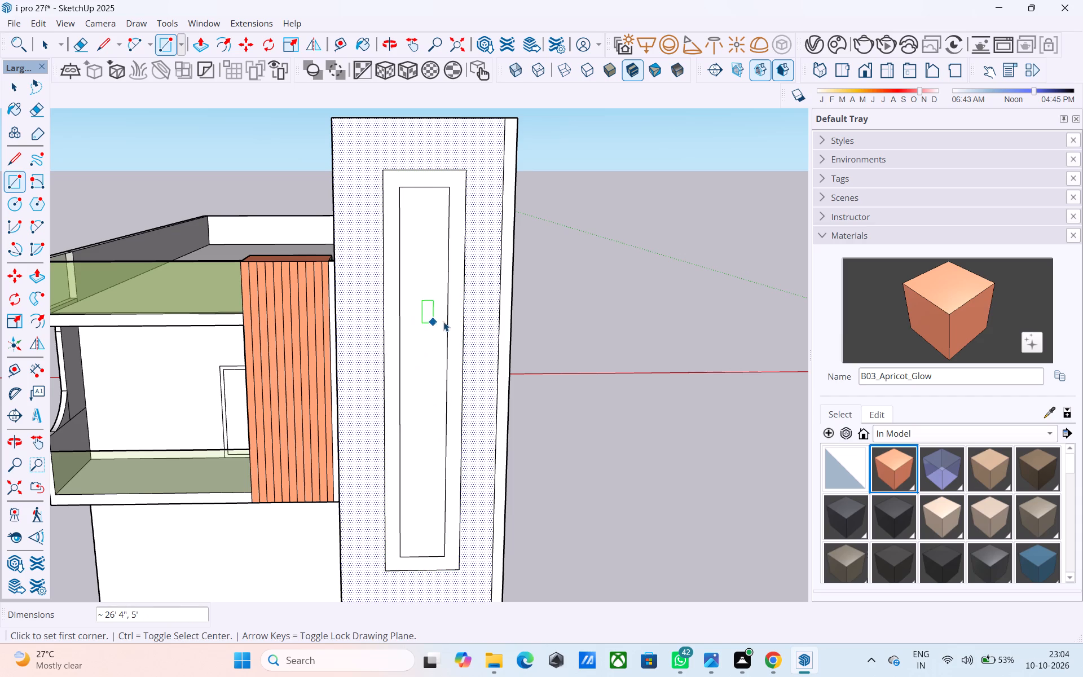
Push the band between the two rectangles 1' into the tower front.
click(453, 321)
key(p)
click(453, 321)
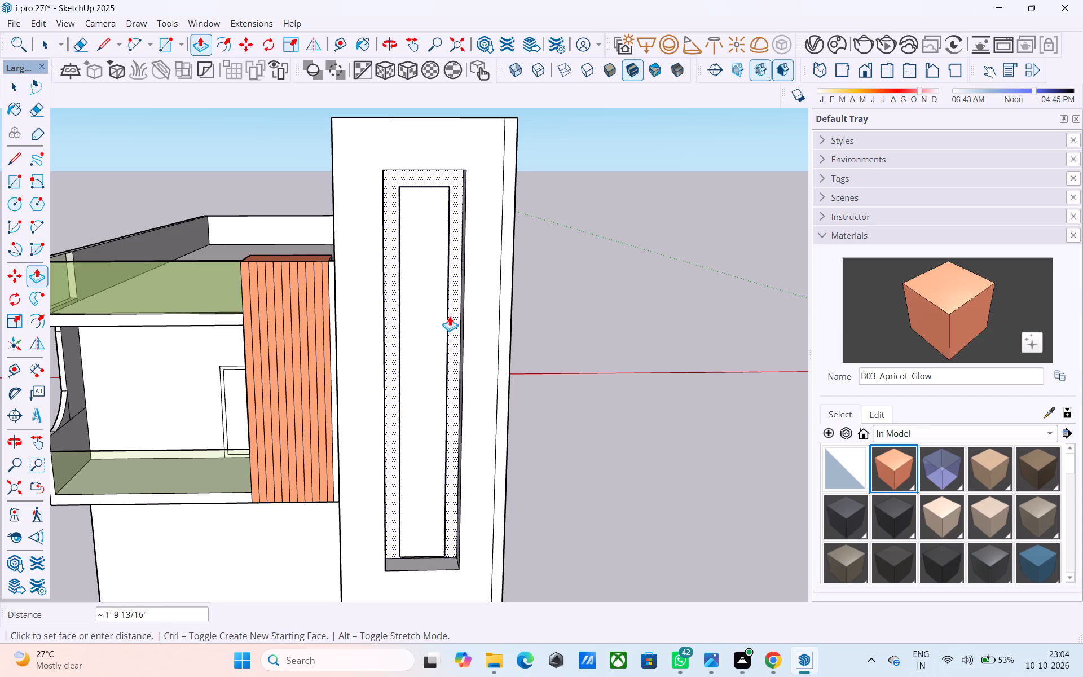
text(1')
key(Return)
Push the inner rectangle inward by 1' twice, recessing it behind the surrounding band.
scroll(446, 313, up, 2)
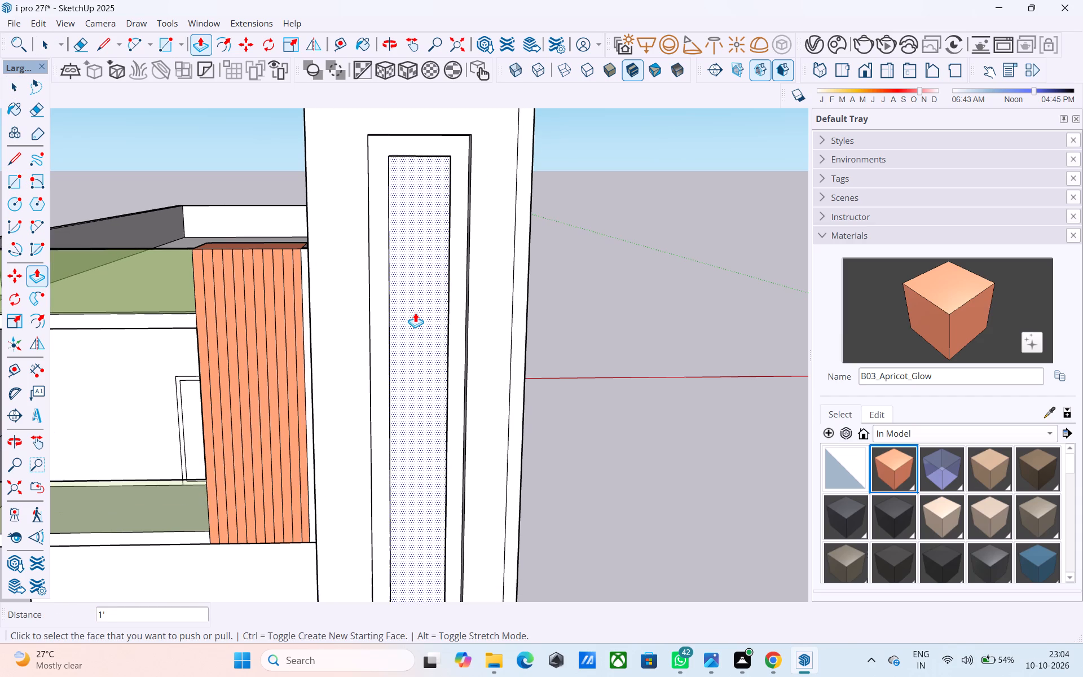
double_click(415, 313)
scroll(415, 312, down, 2)
middle_drag(415, 312, 417, 442)
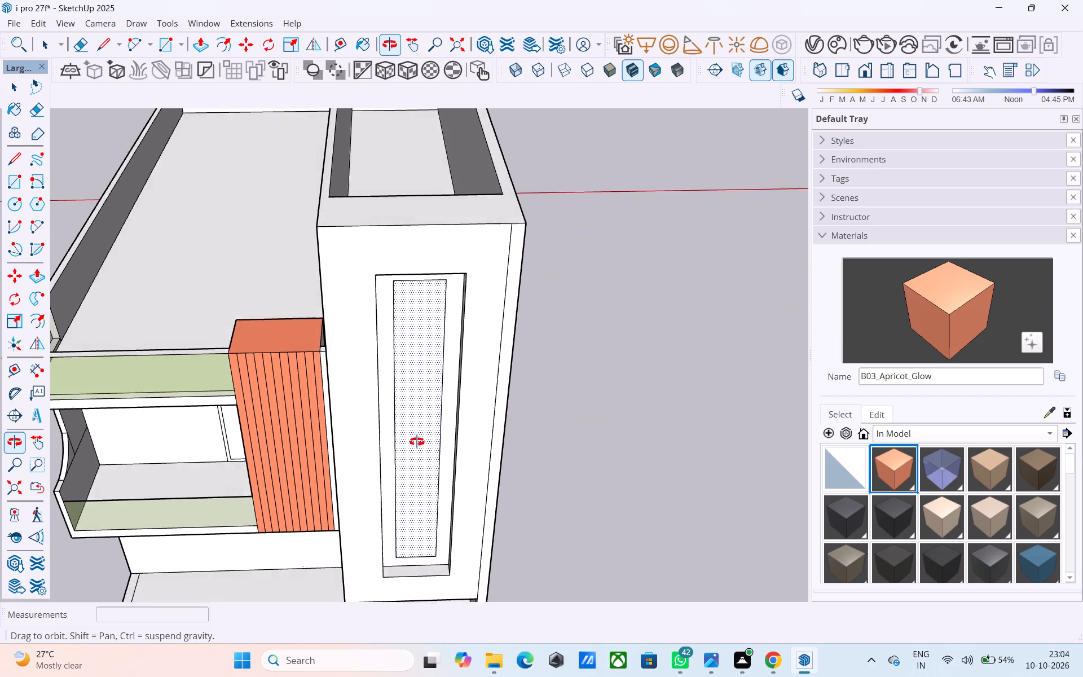
middle_drag(417, 442, 416, 435)
scroll(381, 300, up, 5)
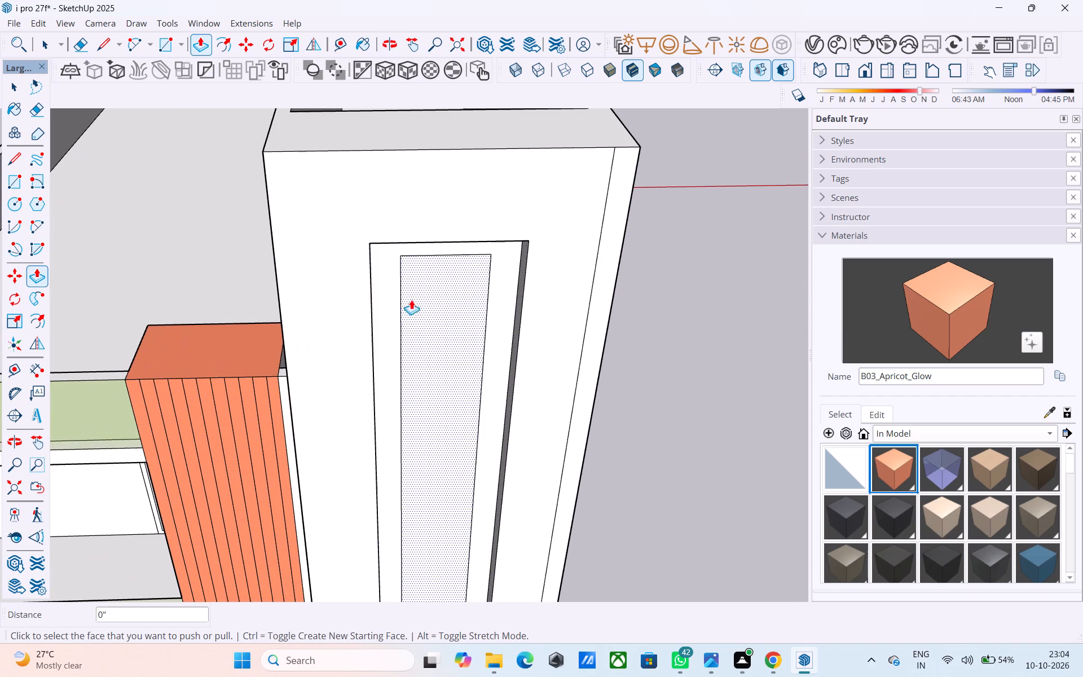
double_click(450, 300)
scroll(445, 302, up, 1)
middle_drag(445, 302, 442, 281)
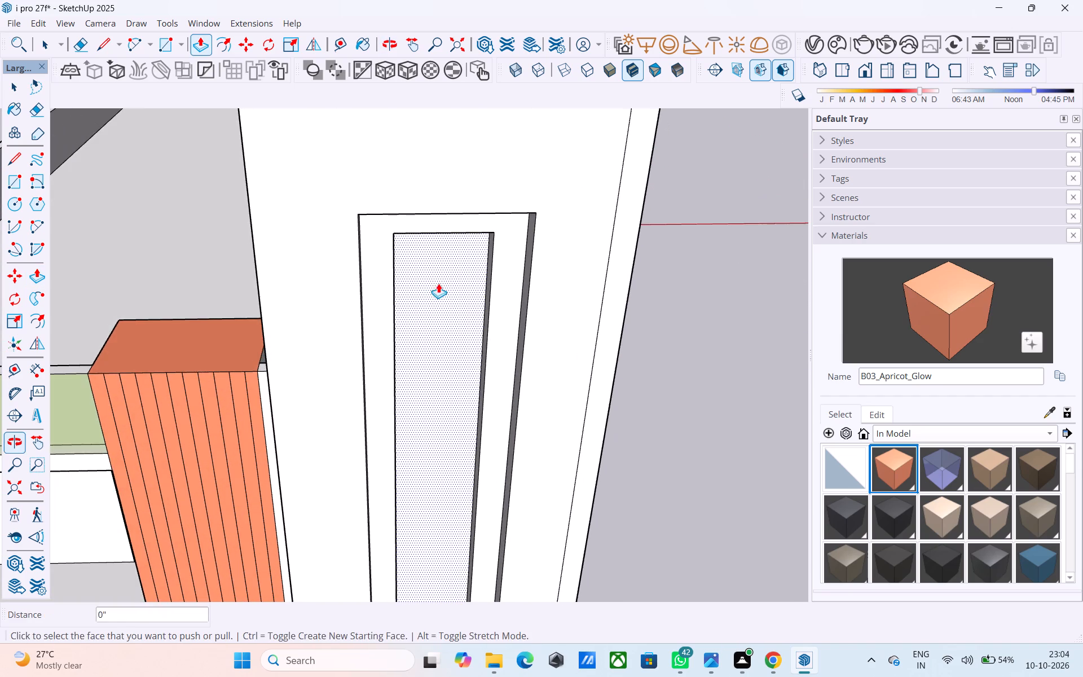
Draw diagonal lines joining the inner recess's two upper corners to the outer frame's upper corners.
scroll(438, 288, down, 4)
middle_drag(437, 291, 389, 272)
middle_drag(386, 272, 386, 322)
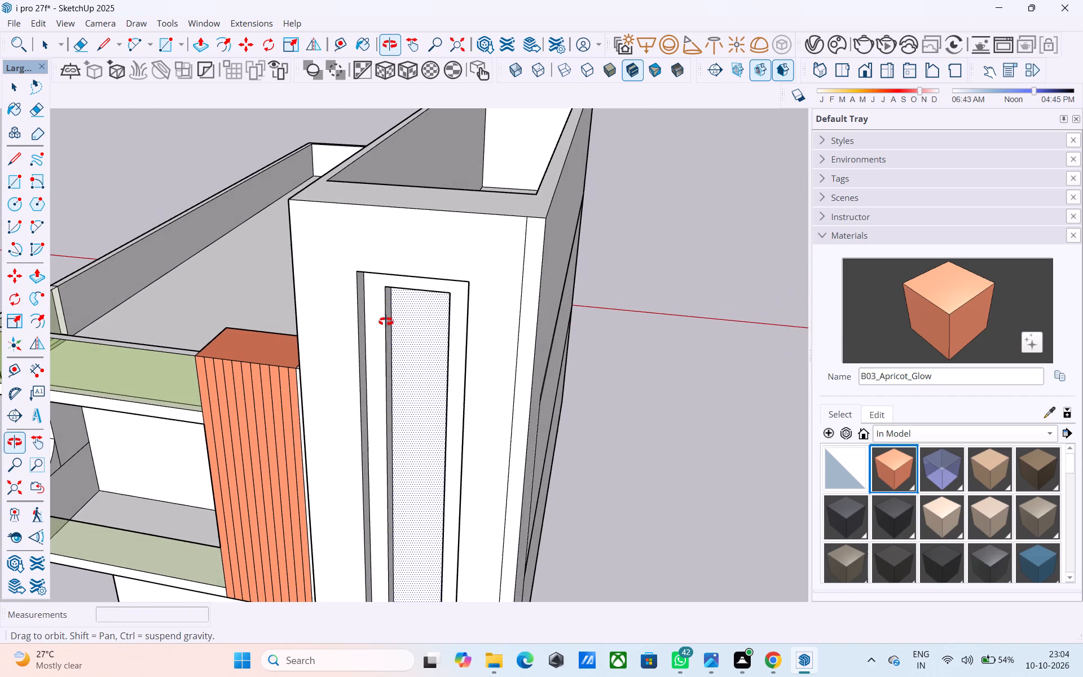
middle_drag(386, 322, 385, 322)
key(l)
scroll(388, 300, up, 3)
click(386, 286)
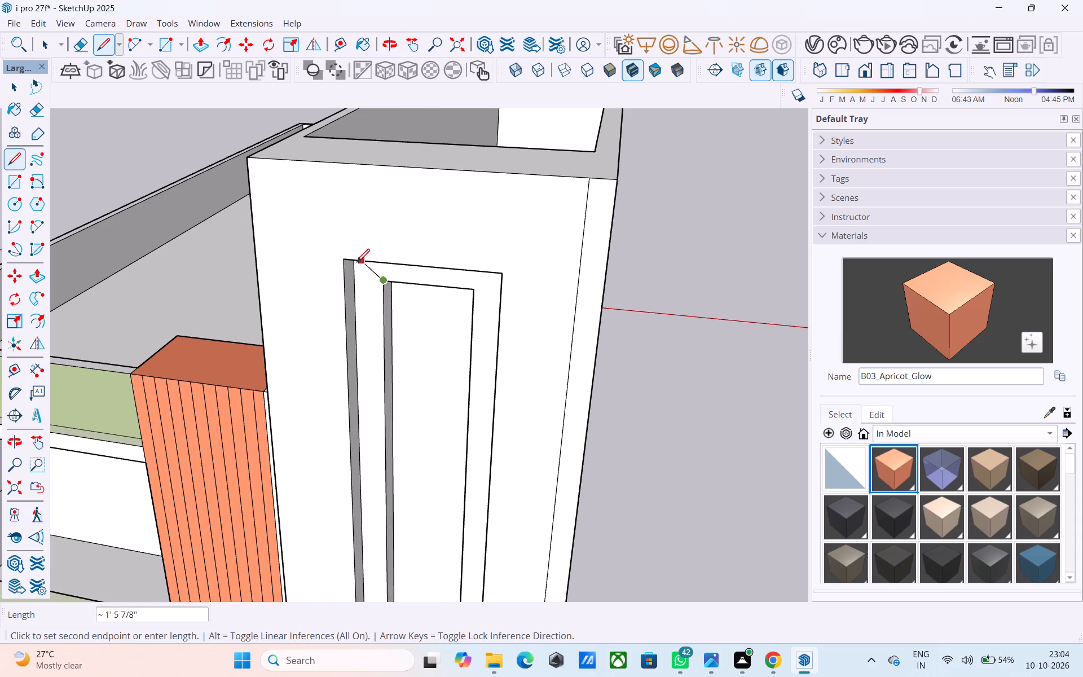
click(348, 262)
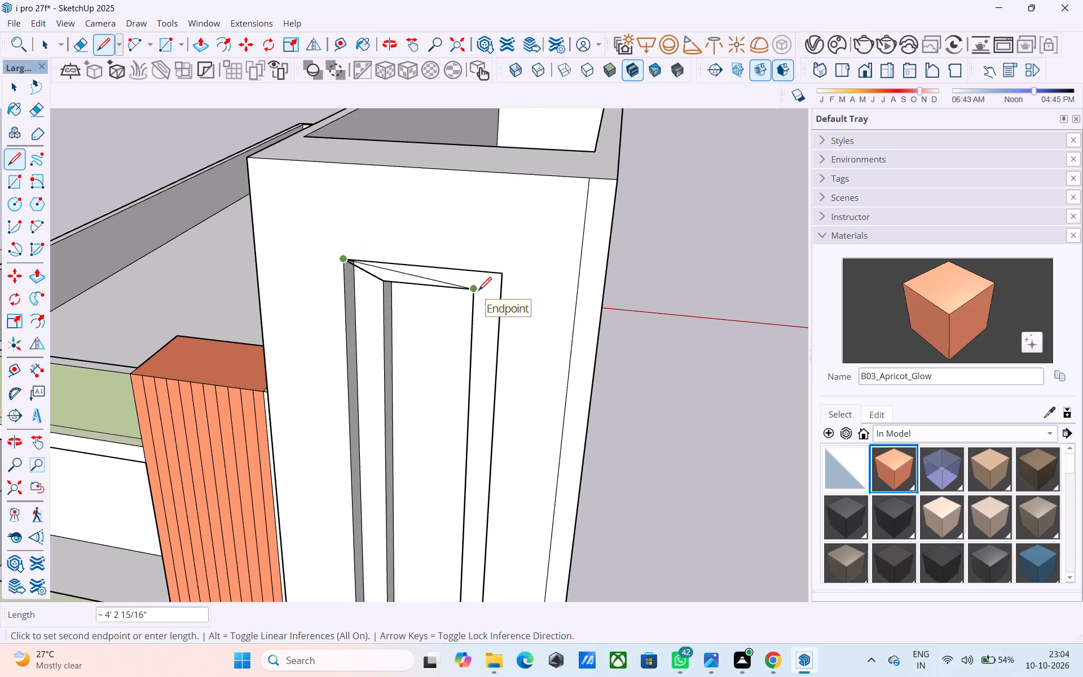
key(l)
click(478, 292)
click(498, 277)
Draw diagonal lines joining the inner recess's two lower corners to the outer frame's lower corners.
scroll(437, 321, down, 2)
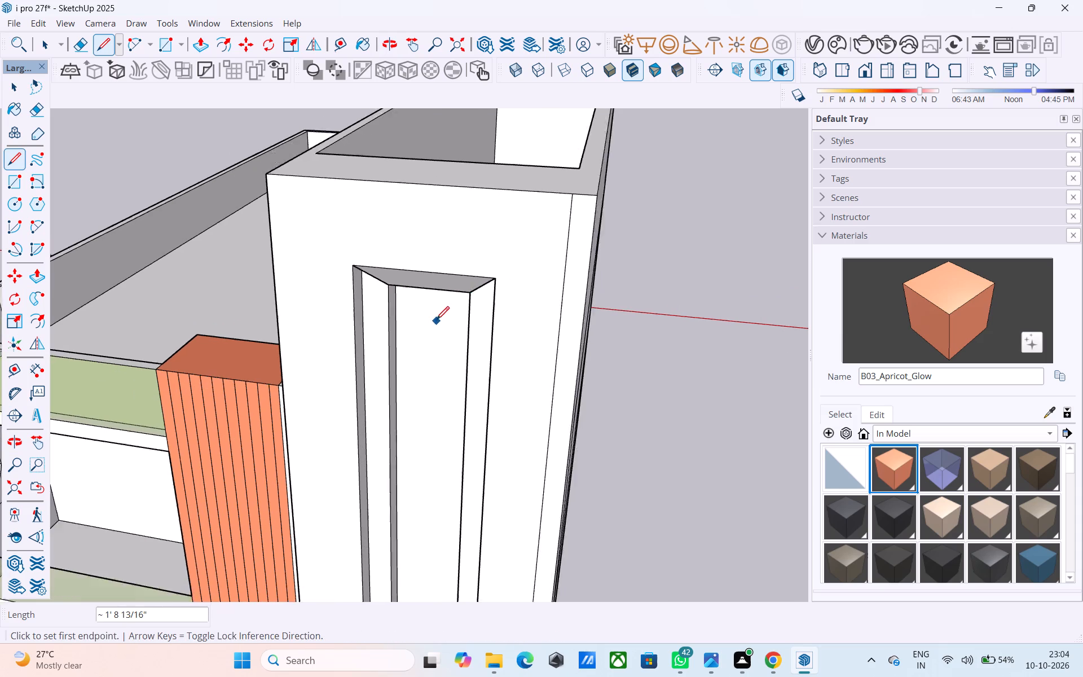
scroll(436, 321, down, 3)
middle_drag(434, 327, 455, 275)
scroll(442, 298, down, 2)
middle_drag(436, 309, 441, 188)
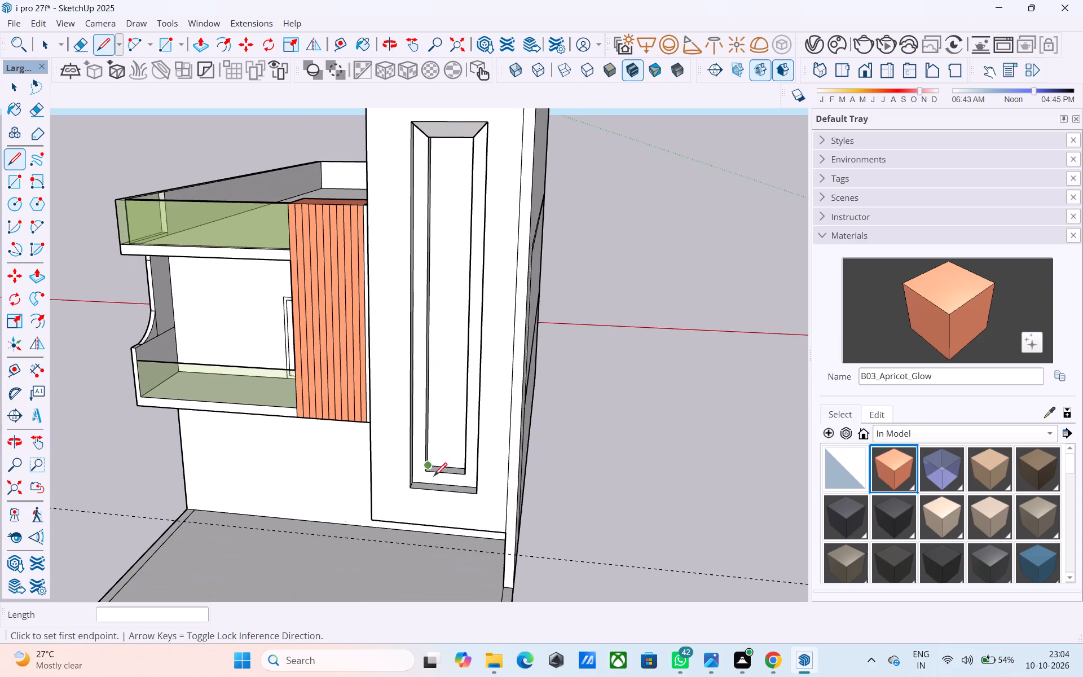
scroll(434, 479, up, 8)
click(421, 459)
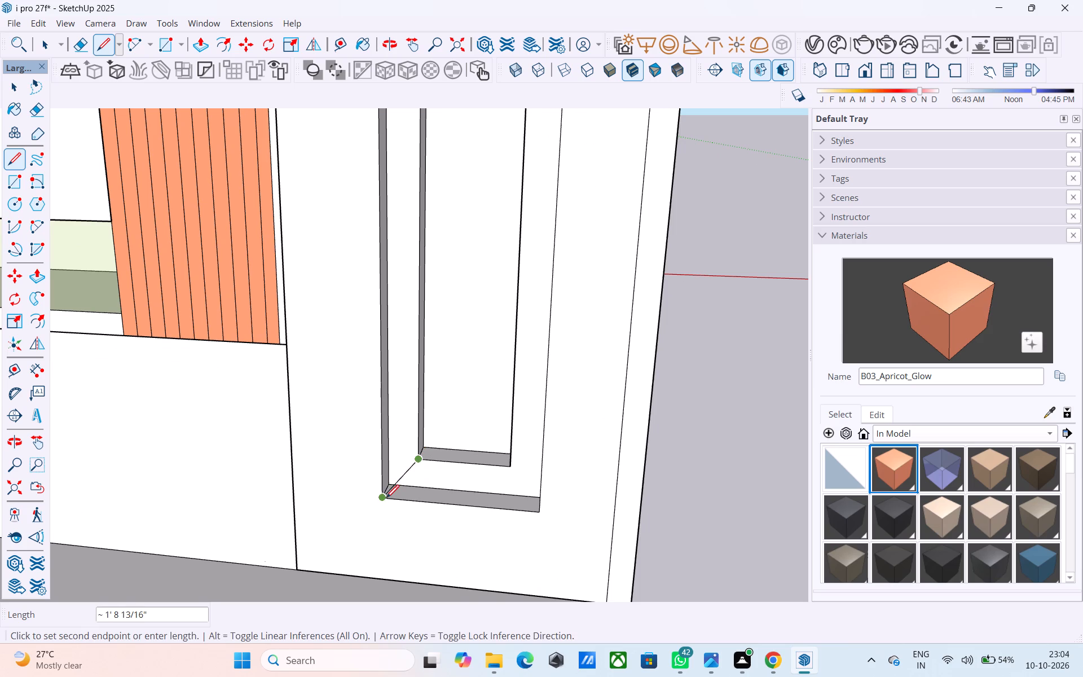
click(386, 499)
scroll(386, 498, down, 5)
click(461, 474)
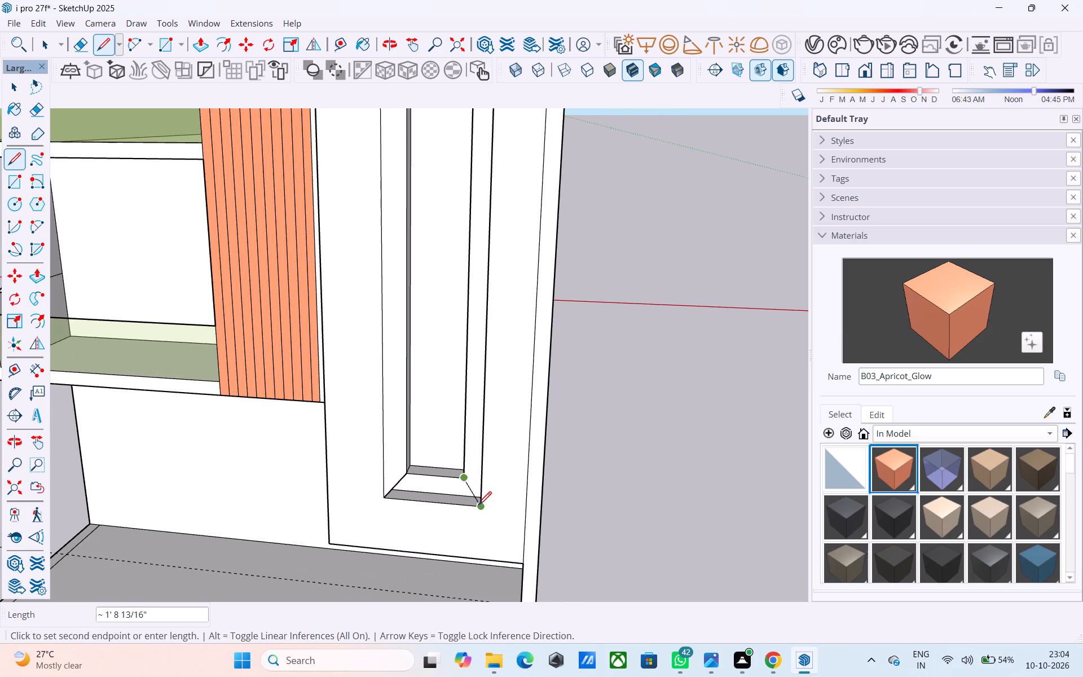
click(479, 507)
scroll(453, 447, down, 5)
Examine the bevelled recess frame on the tower front from several angles, from its base to its top.
middle_drag(453, 450, 677, 468)
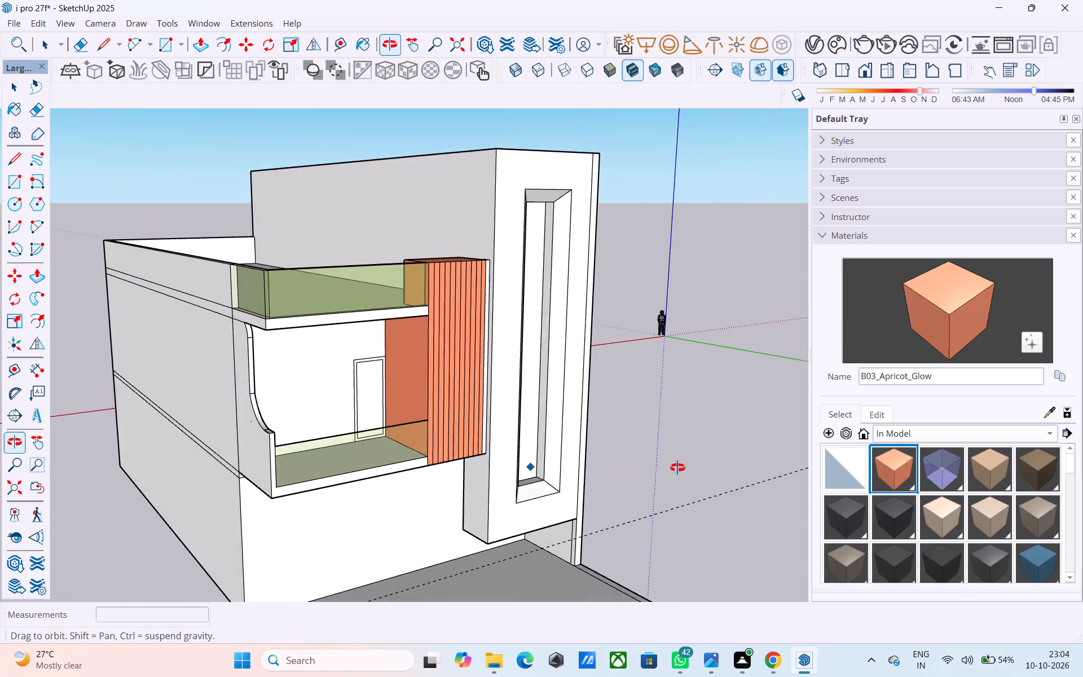
middle_drag(677, 468, 690, 478)
shift+middle_drag(626, 408, 554, 393)
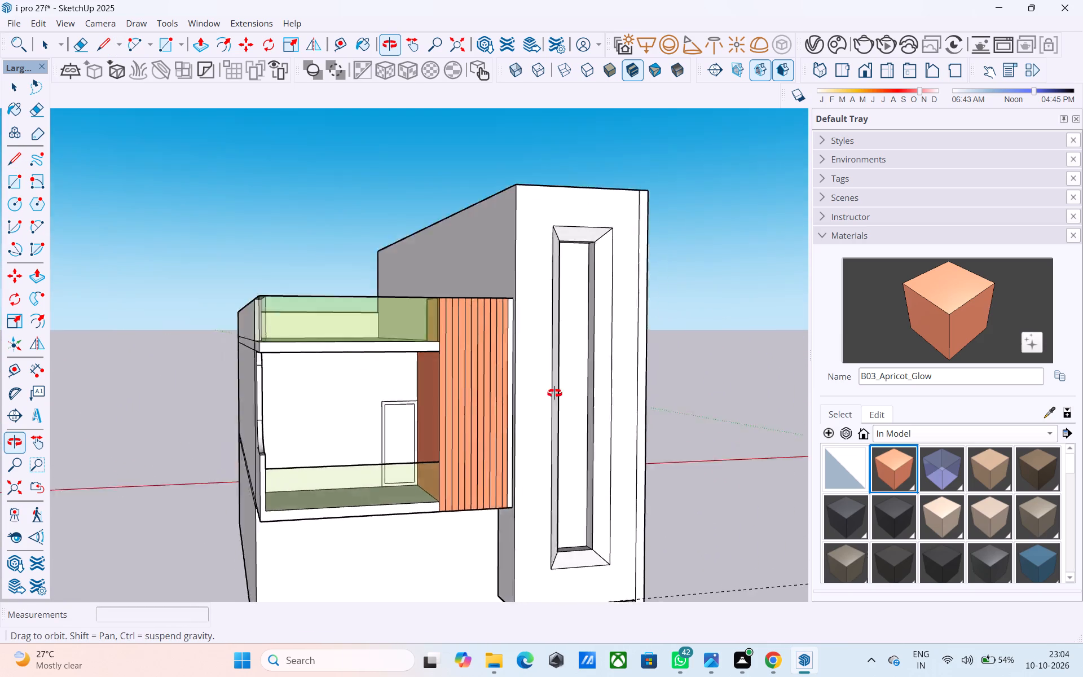
shift+middle_drag(554, 393, 533, 362)
scroll(532, 358, up, 5)
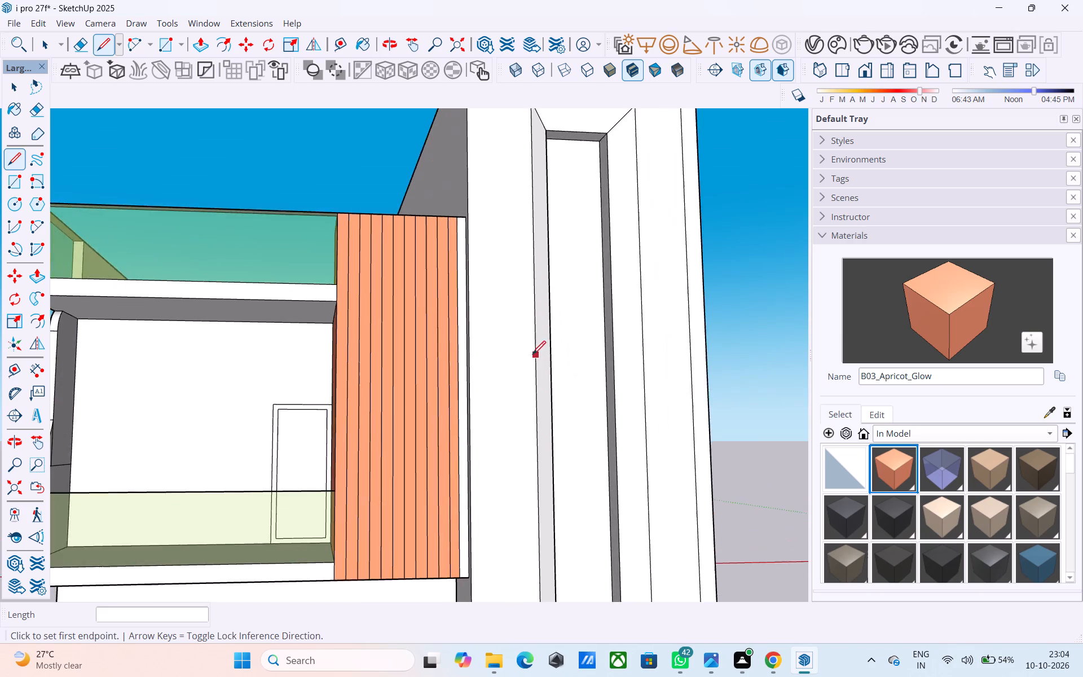
shift+middle_drag(529, 359, 462, 433)
shift+scroll(520, 375, down, 1)
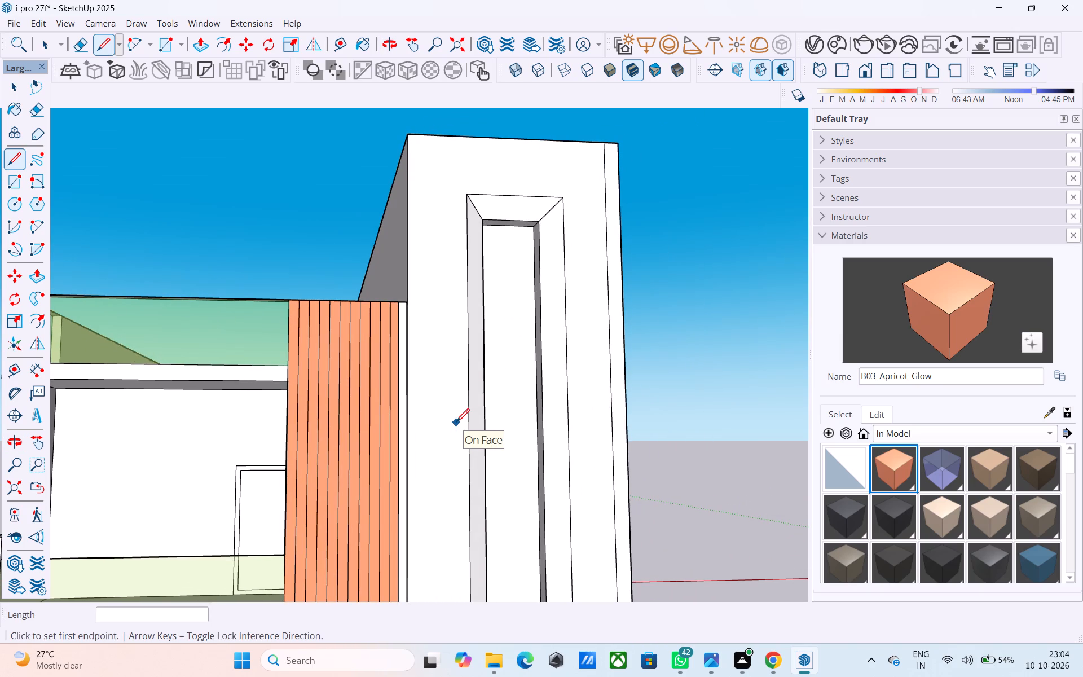
middle_drag(464, 416, 452, 535)
scroll(464, 416, up, 1)
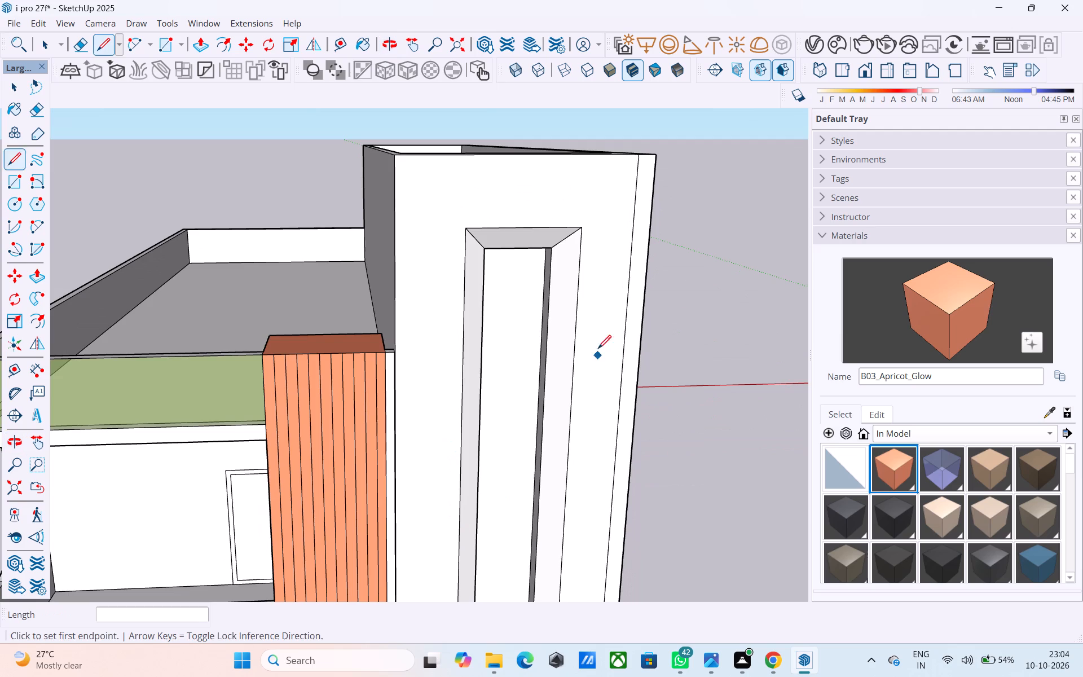
middle_drag(597, 349, 580, 408)
scroll(575, 368, up, 2)
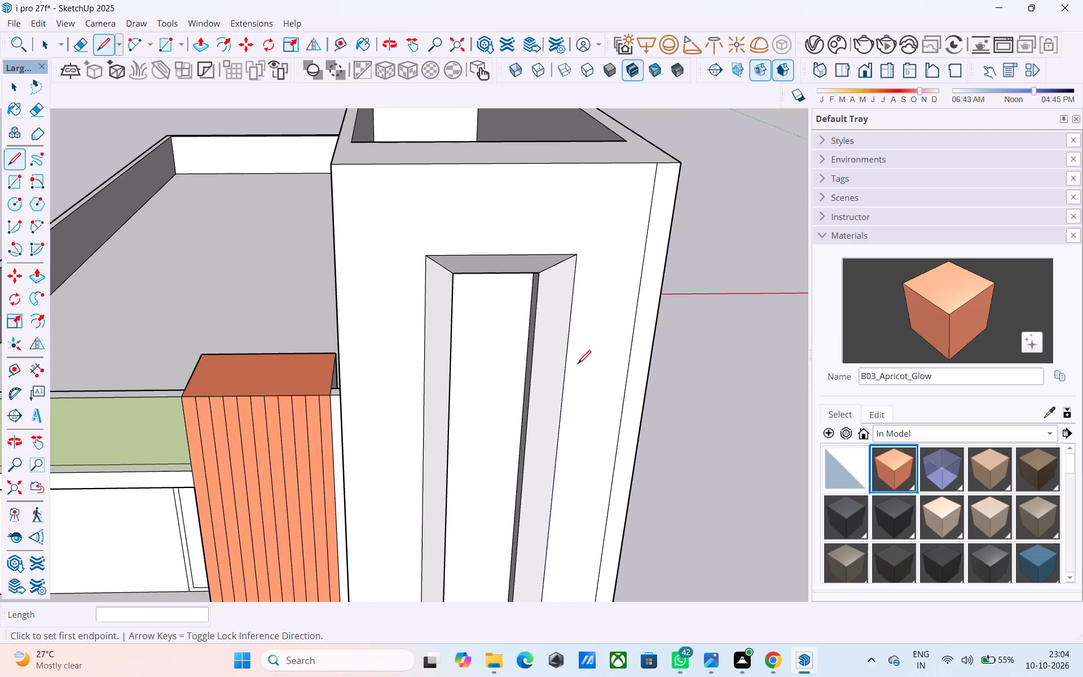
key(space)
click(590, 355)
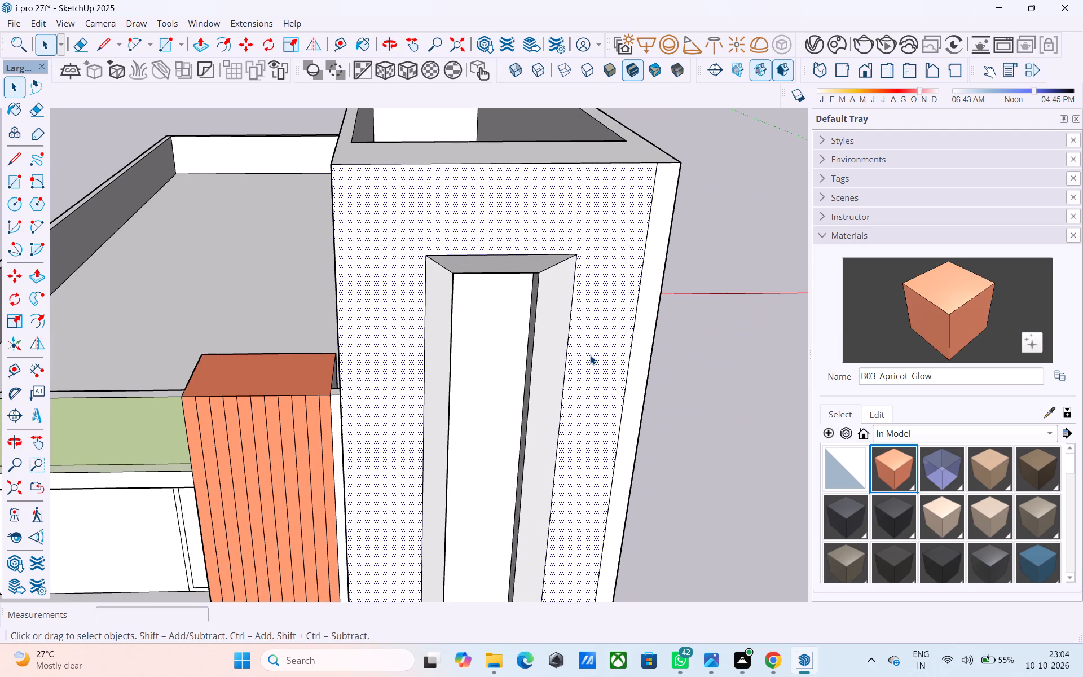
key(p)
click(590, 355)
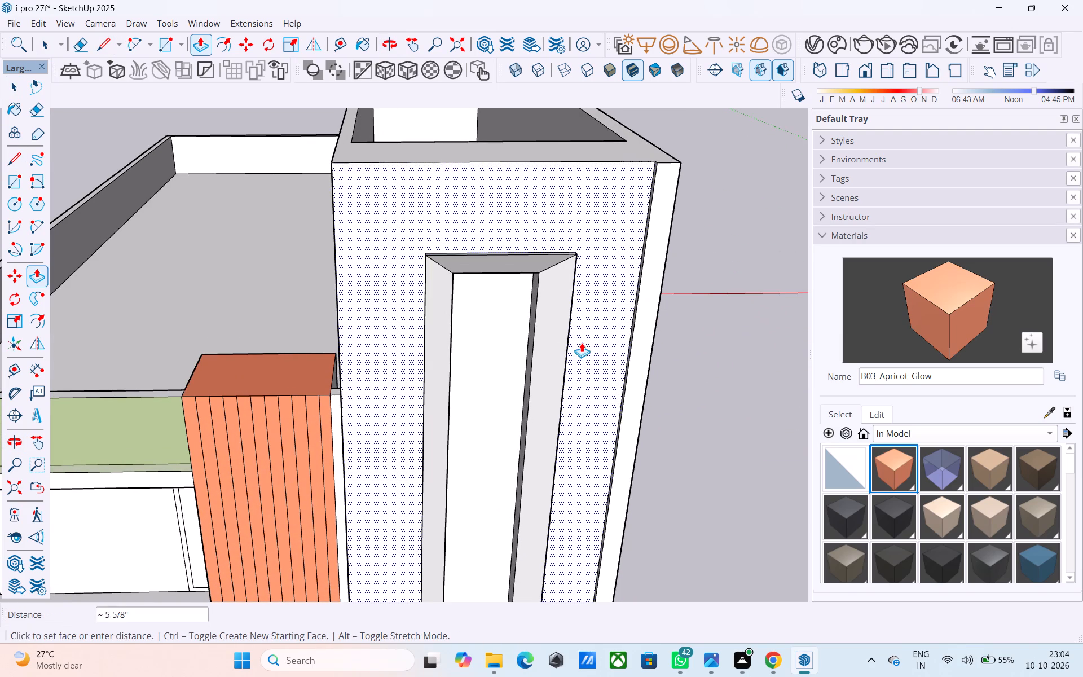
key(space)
Undo the four diagonal corner lines between the inner recess and the outer frame on the tower front.
scroll(581, 339, down, 4)
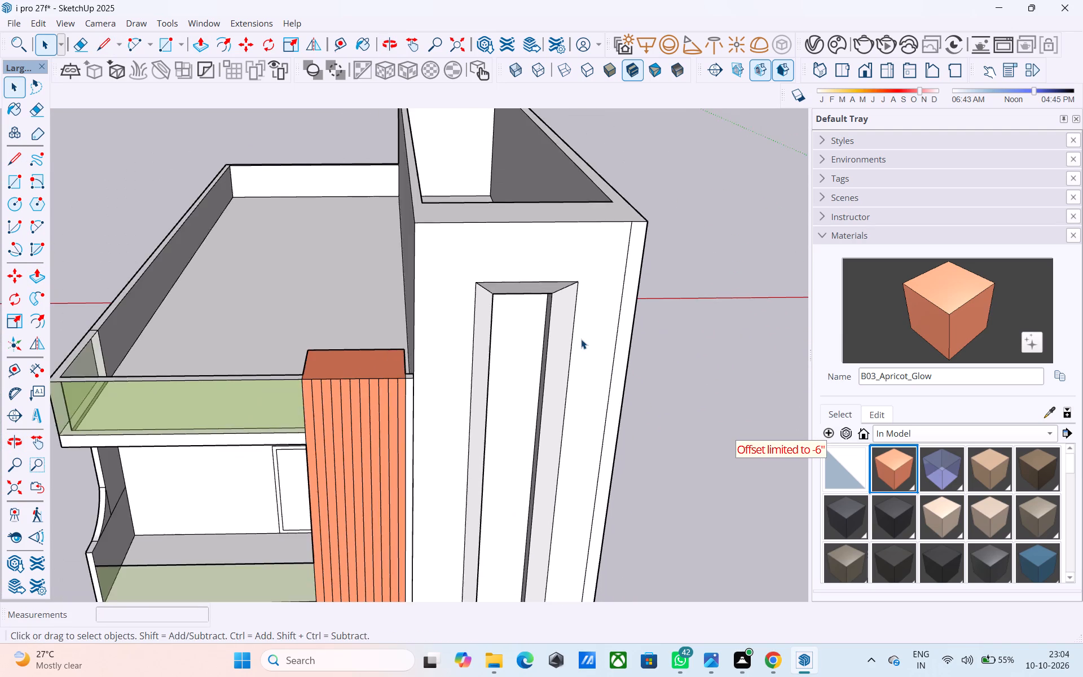
scroll(581, 339, down, 4)
middle_drag(580, 342, 732, 279)
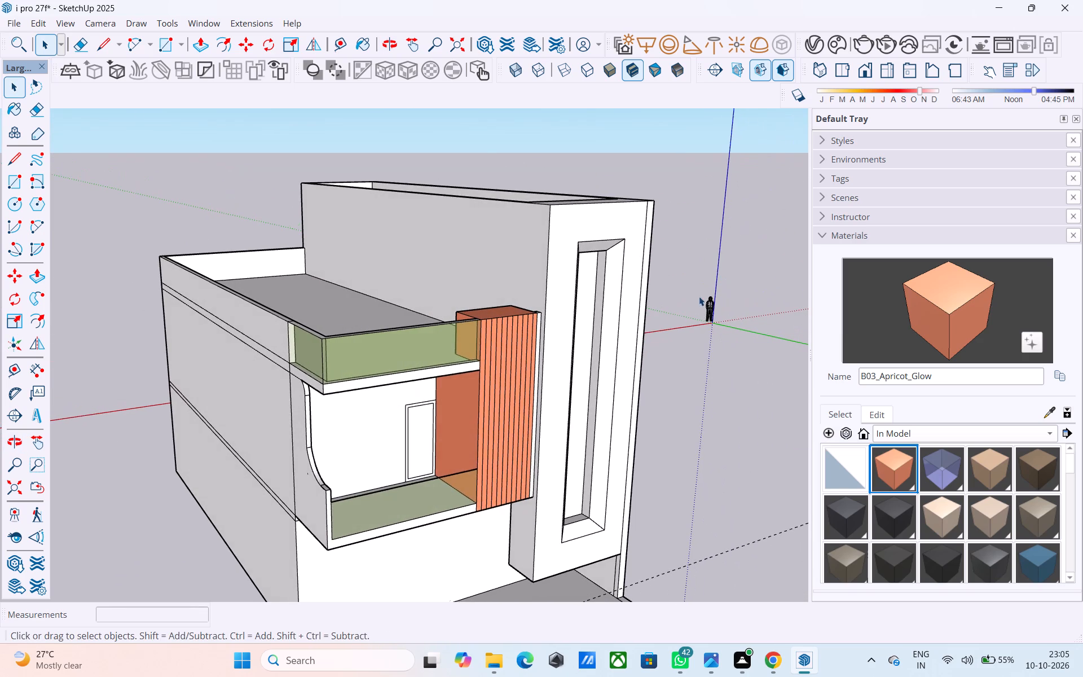
middle_drag(624, 316, 602, 313)
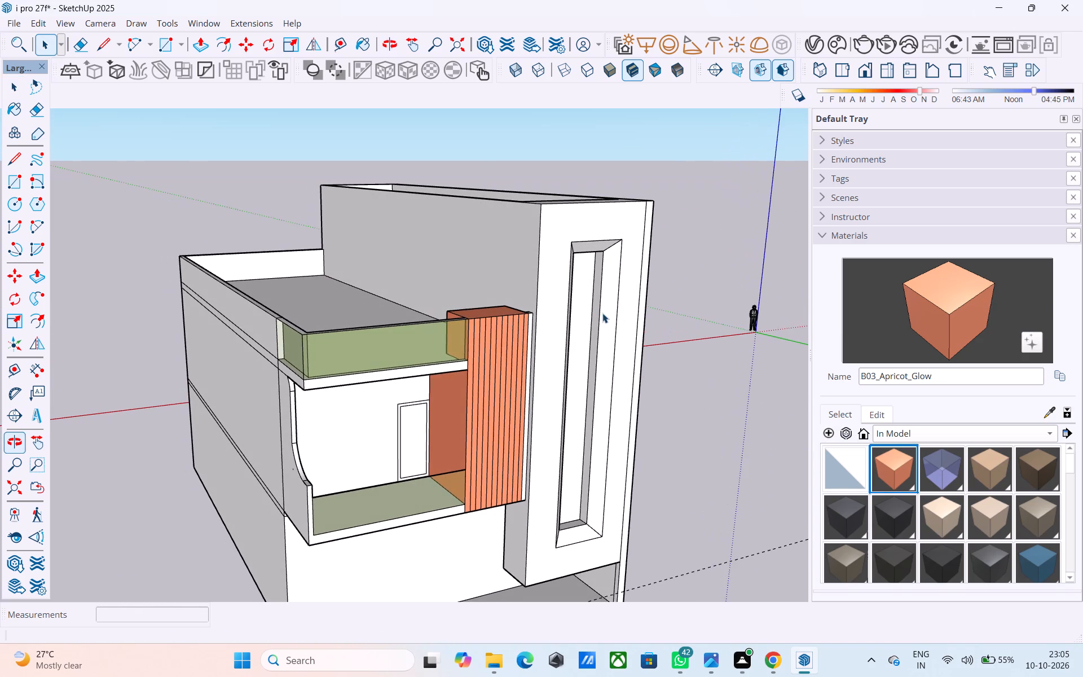
key(ctrl+z)
key(ctrl+z)
key(ctrl+z)
key(ctrl+z)
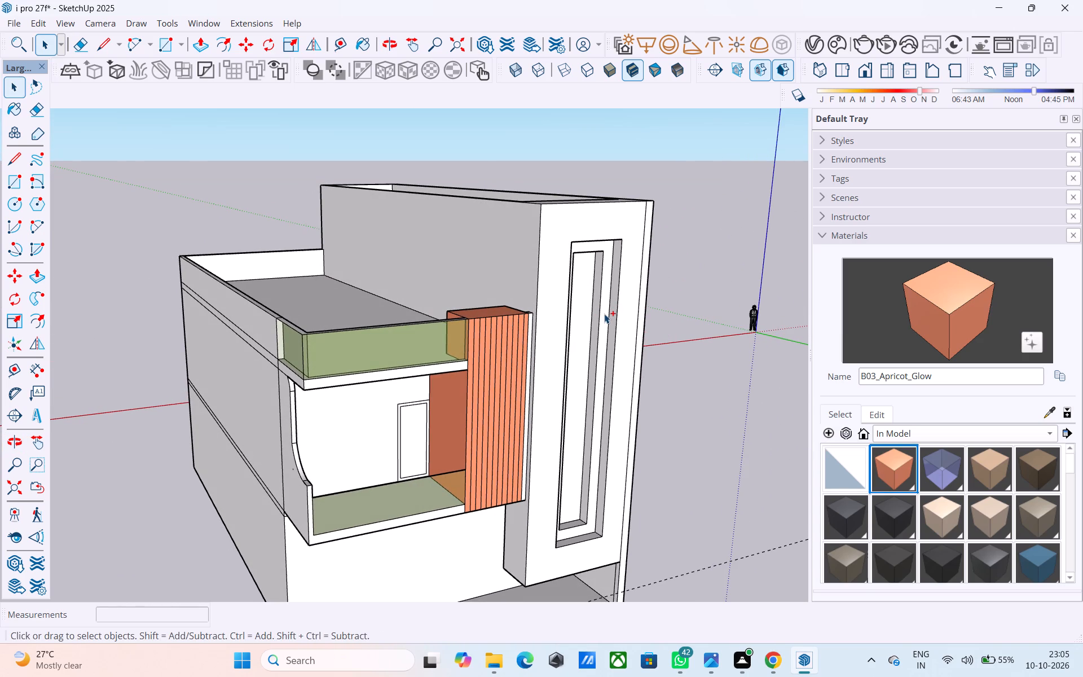
Pull the inner rectangle of the tower recess 1' outward, flush with the surrounding band.
middle_drag(604, 314, 597, 313)
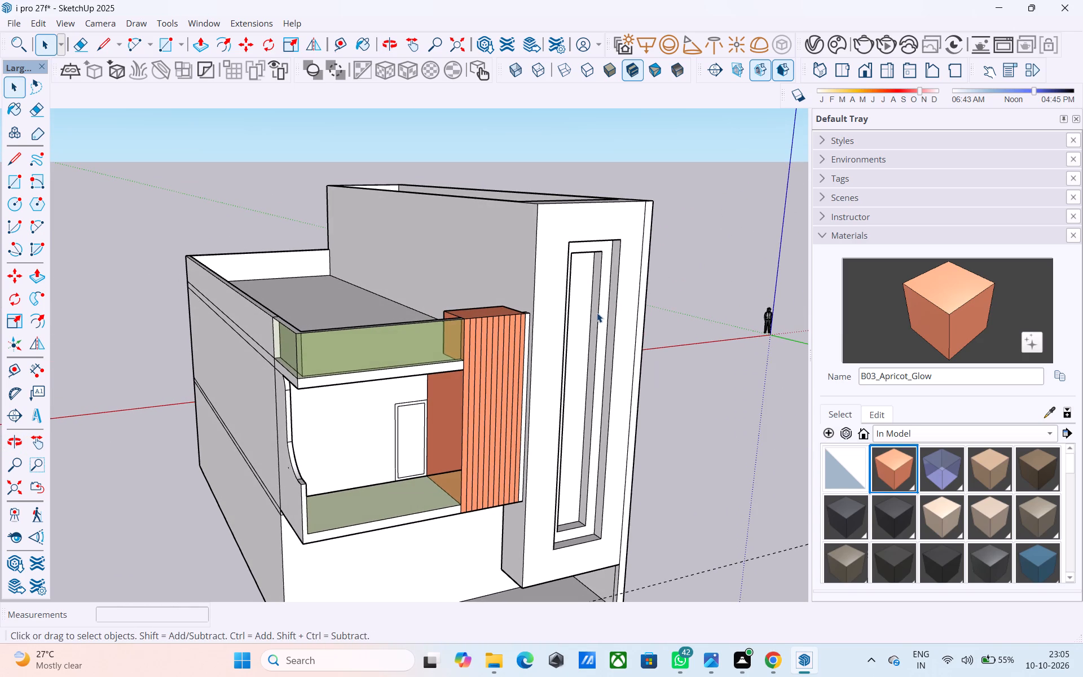
middle_drag(611, 302, 597, 298)
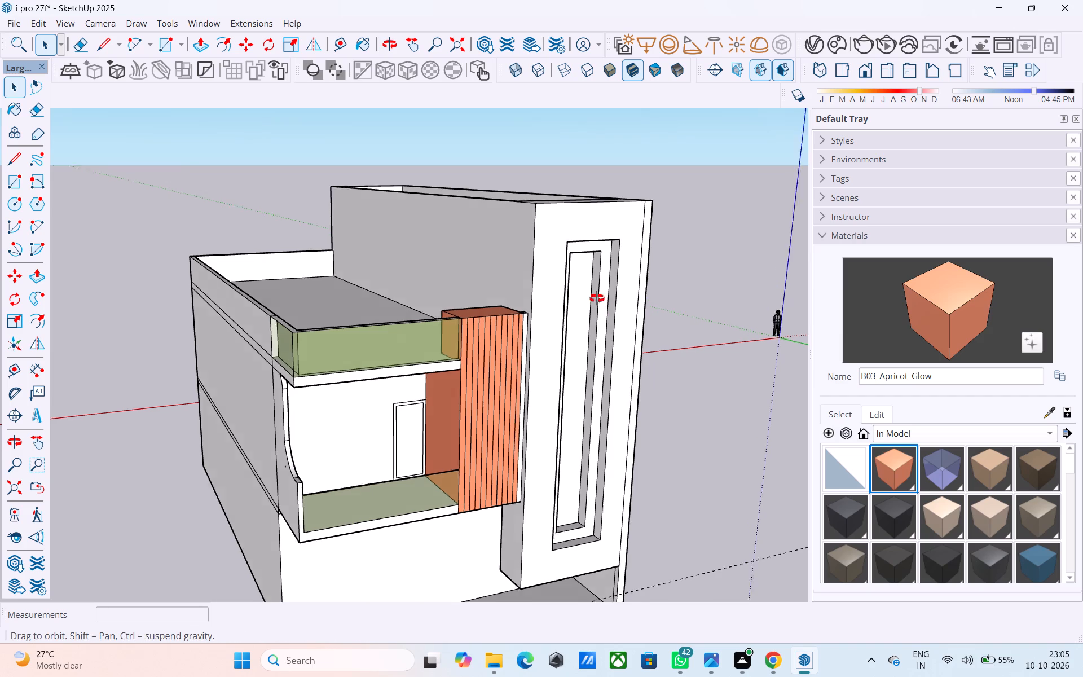
middle_drag(597, 298, 572, 304)
scroll(571, 304, up, 3)
click(568, 309)
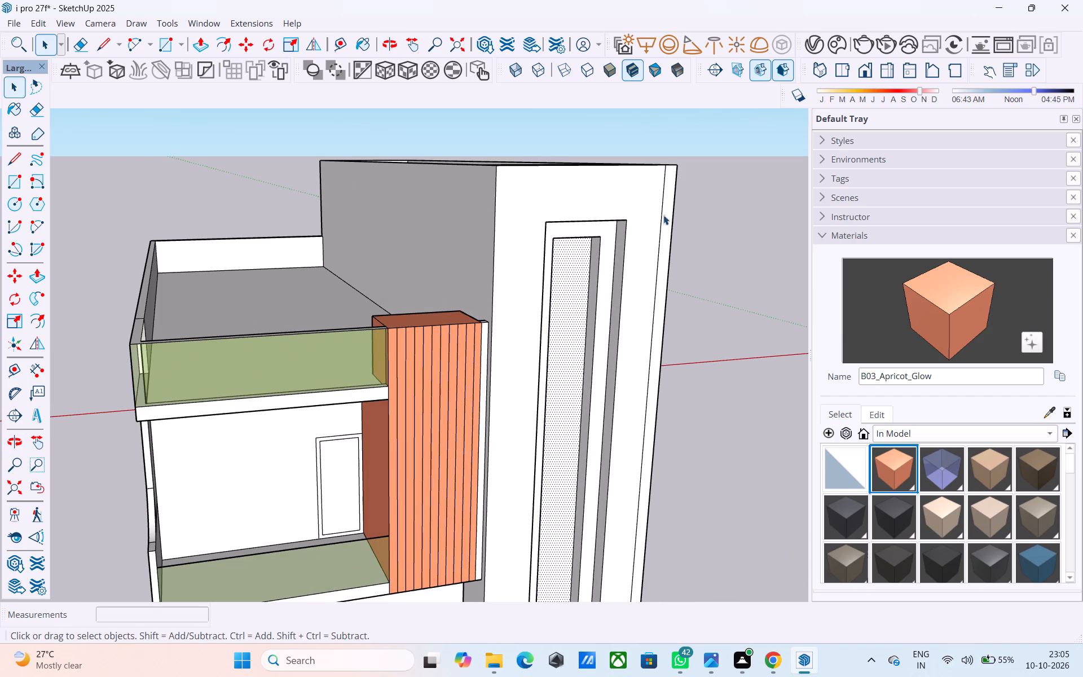
key(p)
click(585, 258)
click(601, 238)
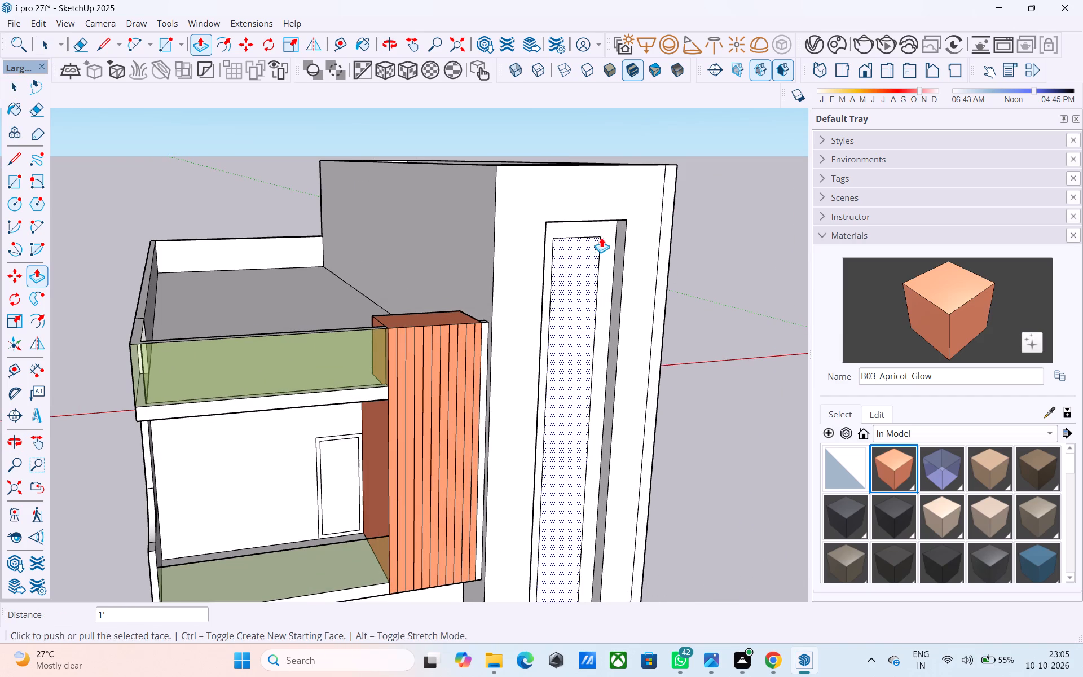
key(space)
Draw a diagonal line from the inner rectangle's upper corner beside the tower's outer edge to the tower front's upper corner.
key(l)
click(601, 238)
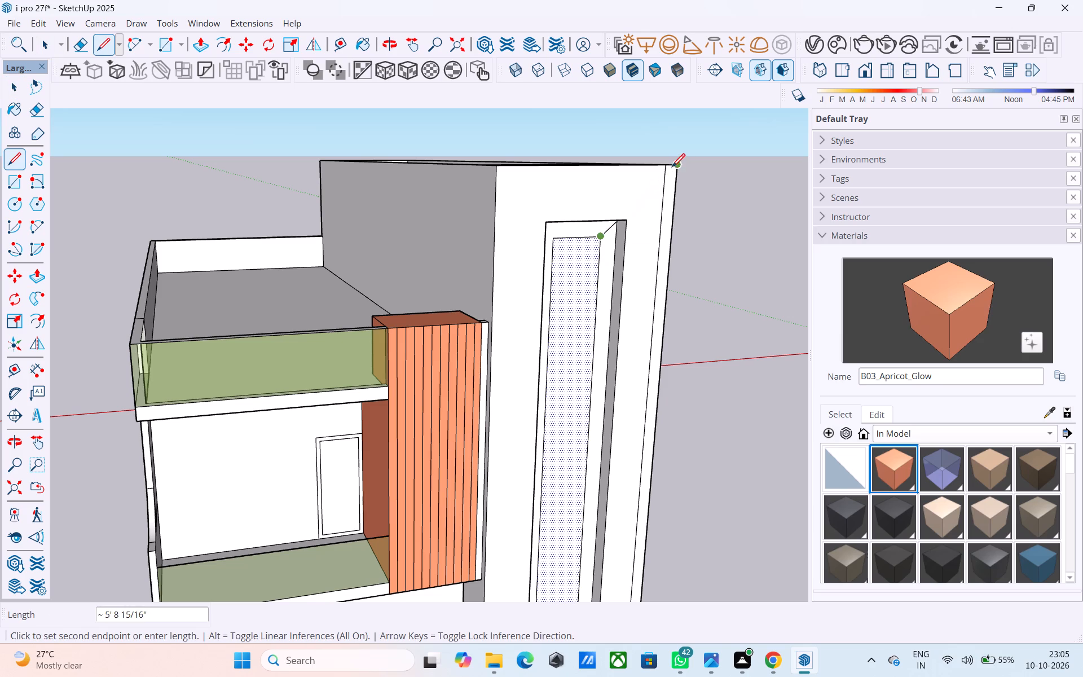
click(666, 169)
key(space)
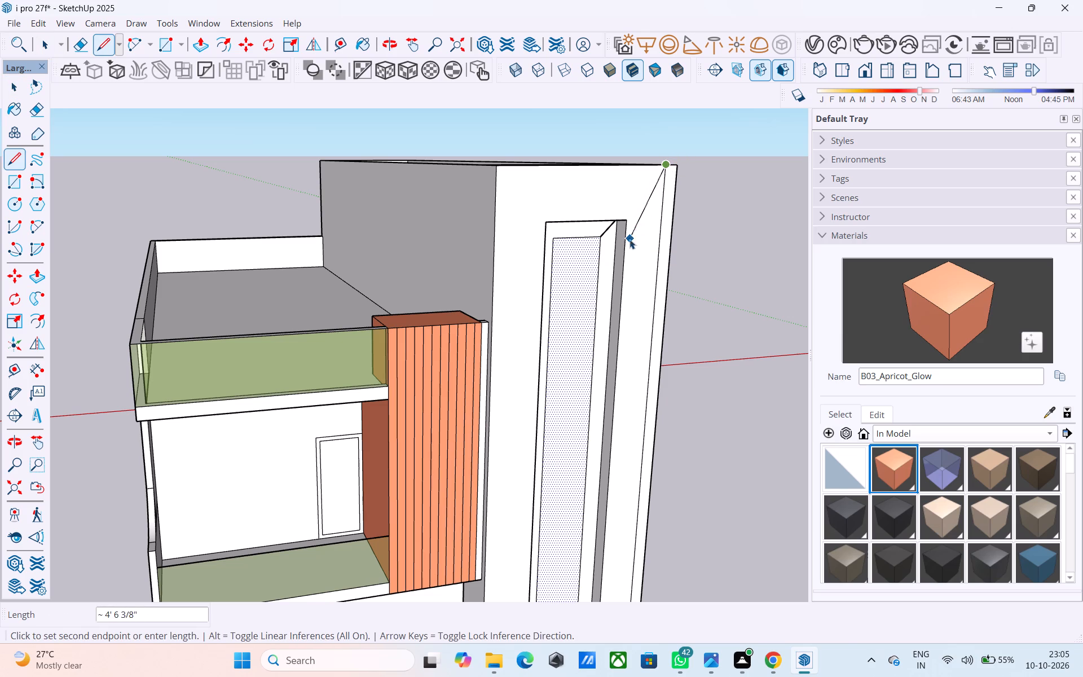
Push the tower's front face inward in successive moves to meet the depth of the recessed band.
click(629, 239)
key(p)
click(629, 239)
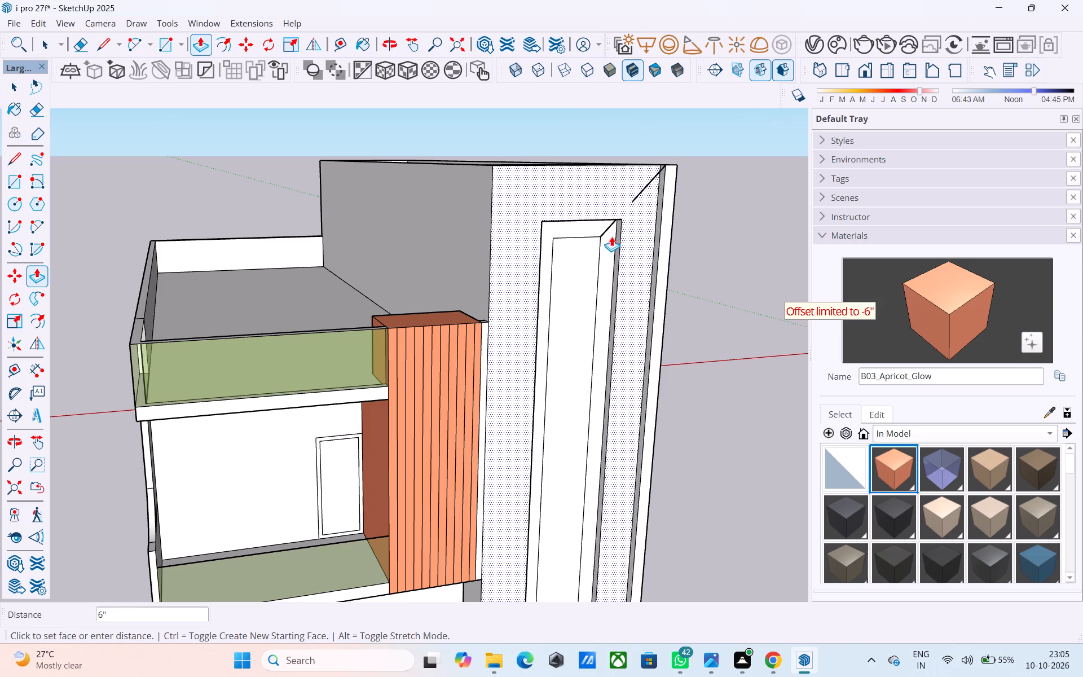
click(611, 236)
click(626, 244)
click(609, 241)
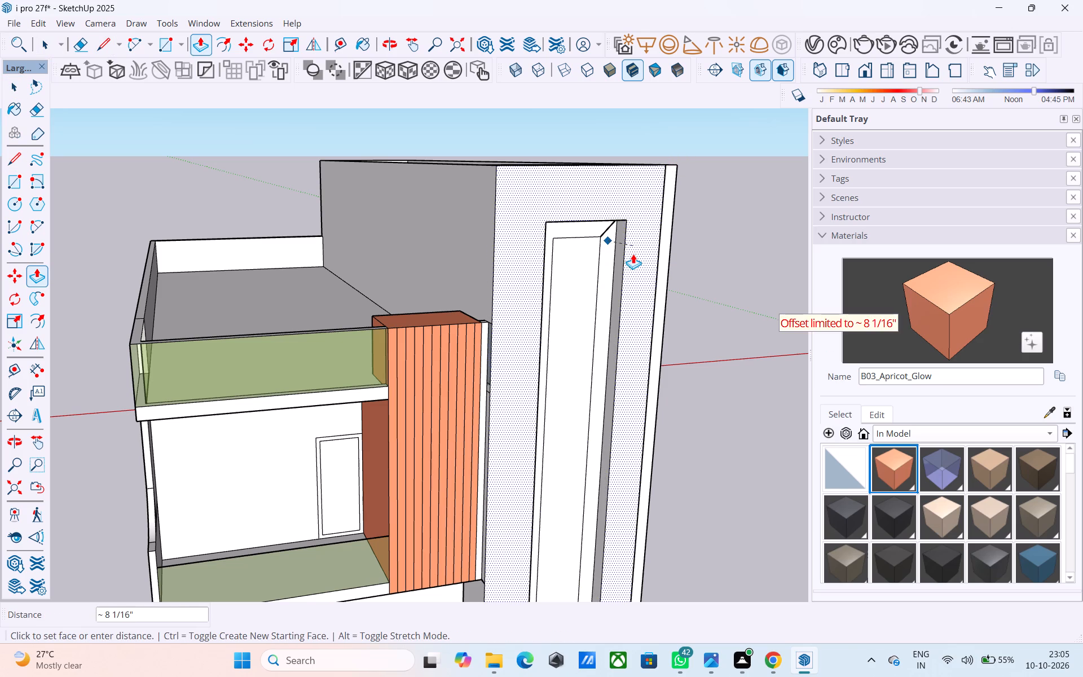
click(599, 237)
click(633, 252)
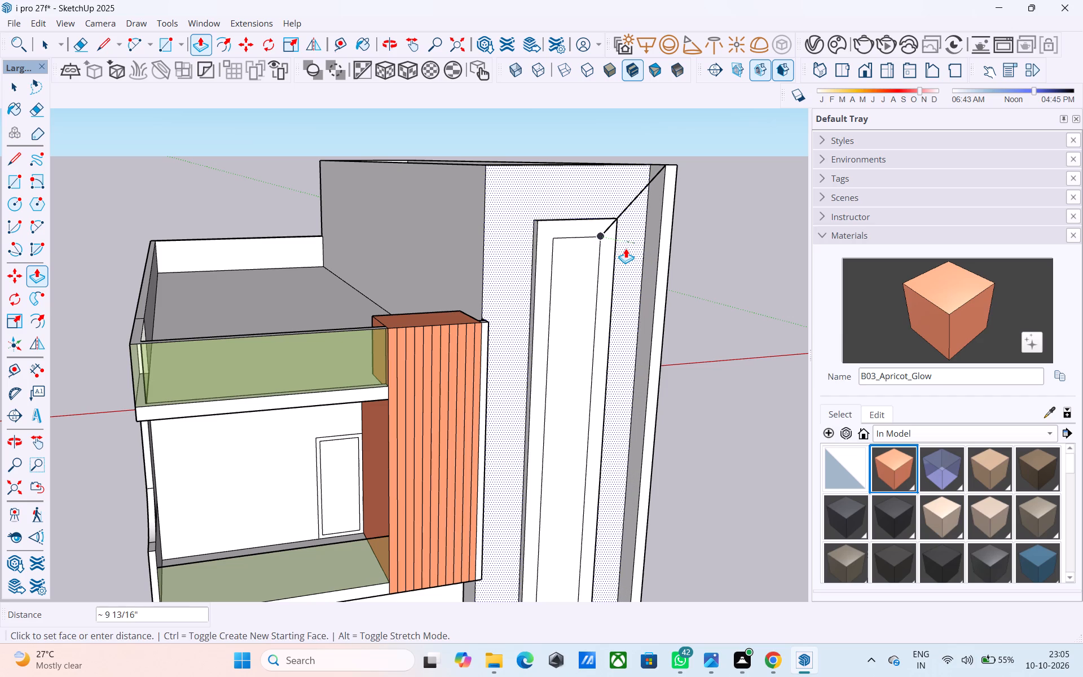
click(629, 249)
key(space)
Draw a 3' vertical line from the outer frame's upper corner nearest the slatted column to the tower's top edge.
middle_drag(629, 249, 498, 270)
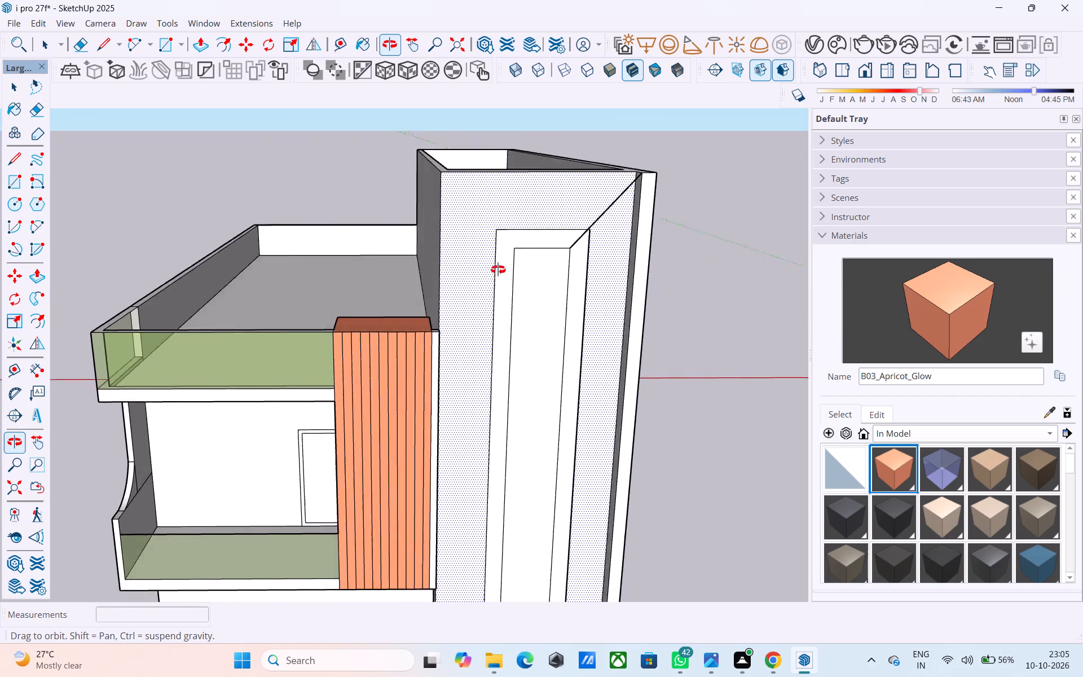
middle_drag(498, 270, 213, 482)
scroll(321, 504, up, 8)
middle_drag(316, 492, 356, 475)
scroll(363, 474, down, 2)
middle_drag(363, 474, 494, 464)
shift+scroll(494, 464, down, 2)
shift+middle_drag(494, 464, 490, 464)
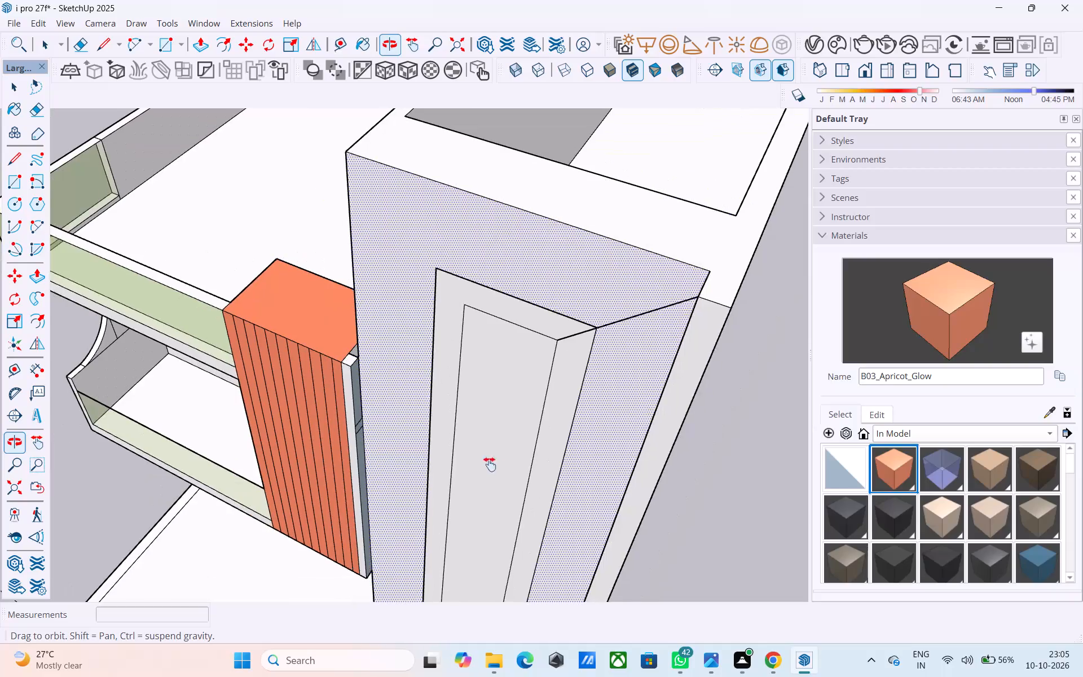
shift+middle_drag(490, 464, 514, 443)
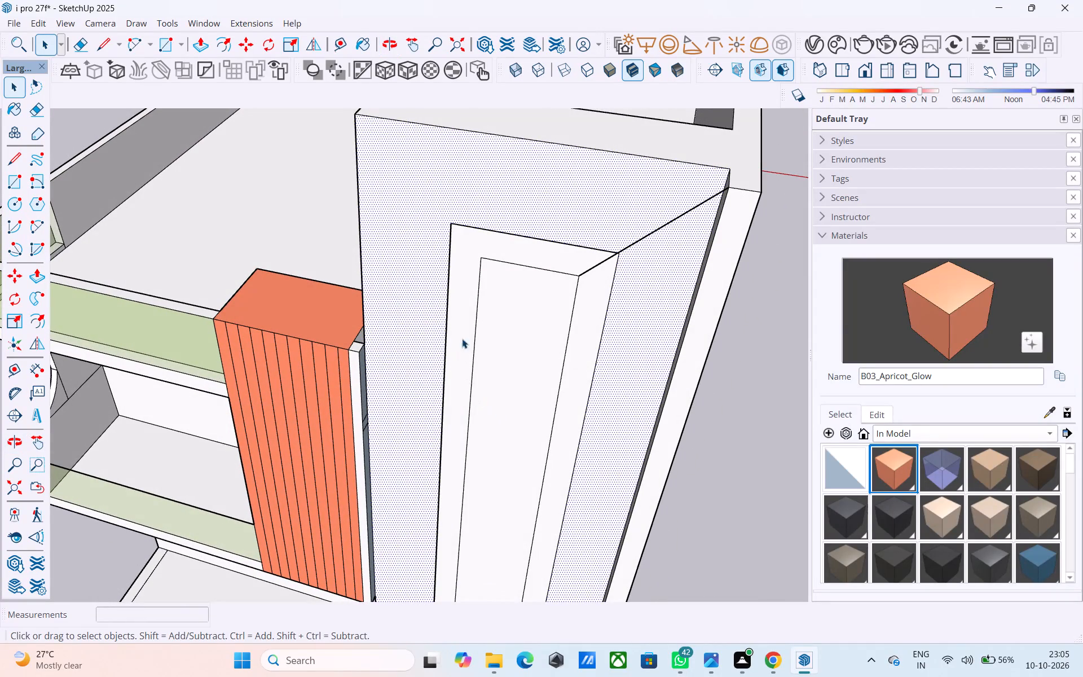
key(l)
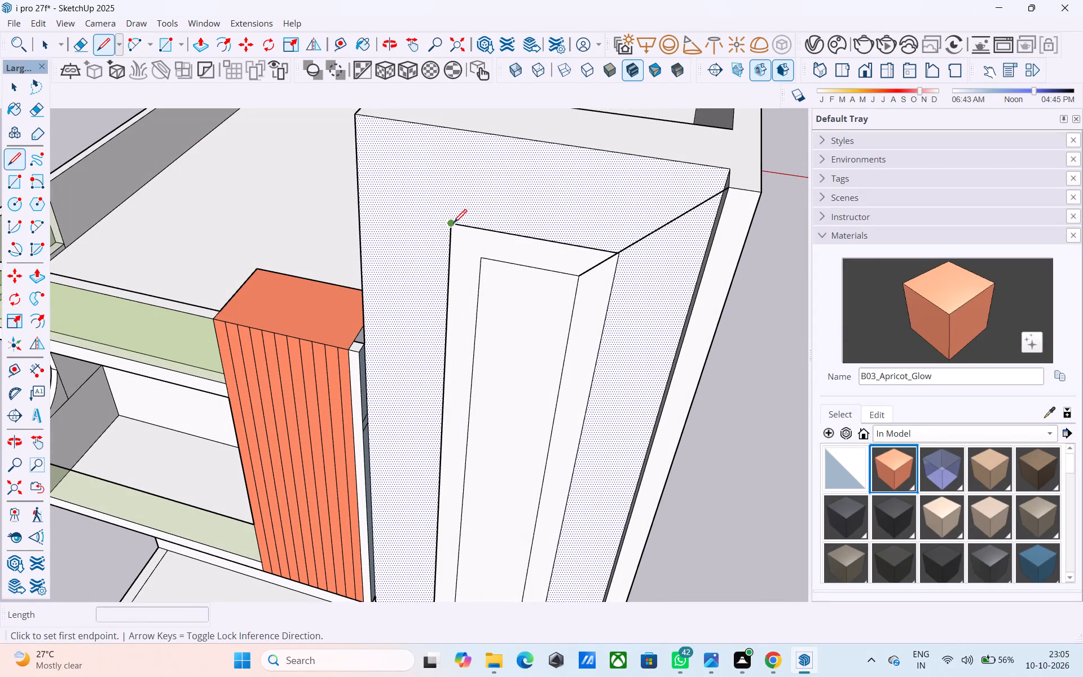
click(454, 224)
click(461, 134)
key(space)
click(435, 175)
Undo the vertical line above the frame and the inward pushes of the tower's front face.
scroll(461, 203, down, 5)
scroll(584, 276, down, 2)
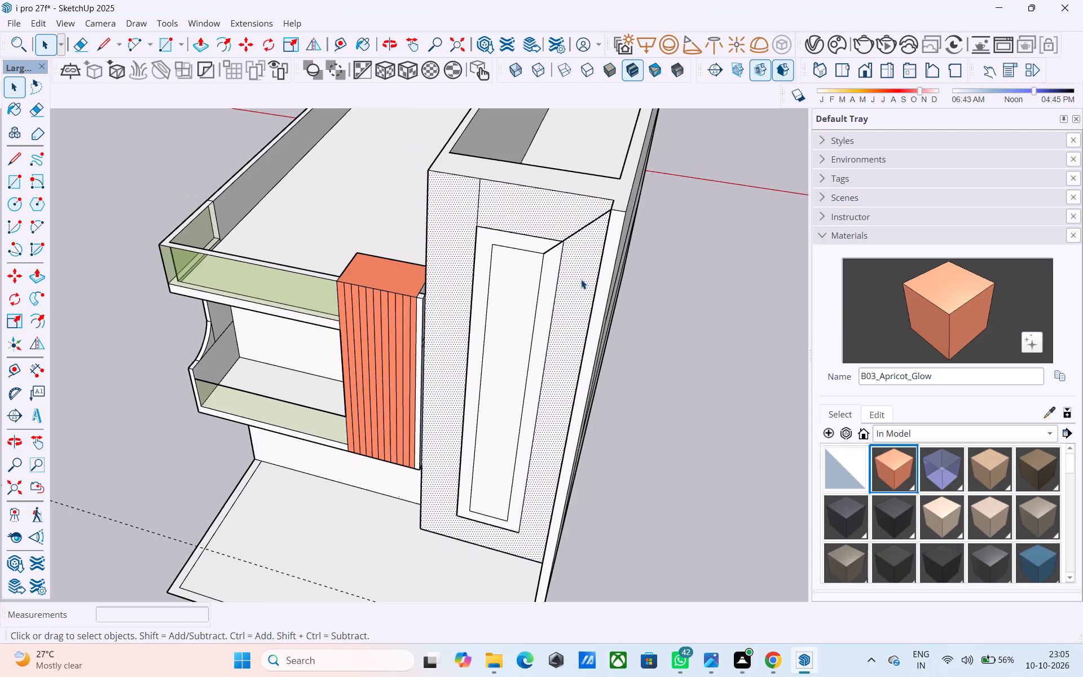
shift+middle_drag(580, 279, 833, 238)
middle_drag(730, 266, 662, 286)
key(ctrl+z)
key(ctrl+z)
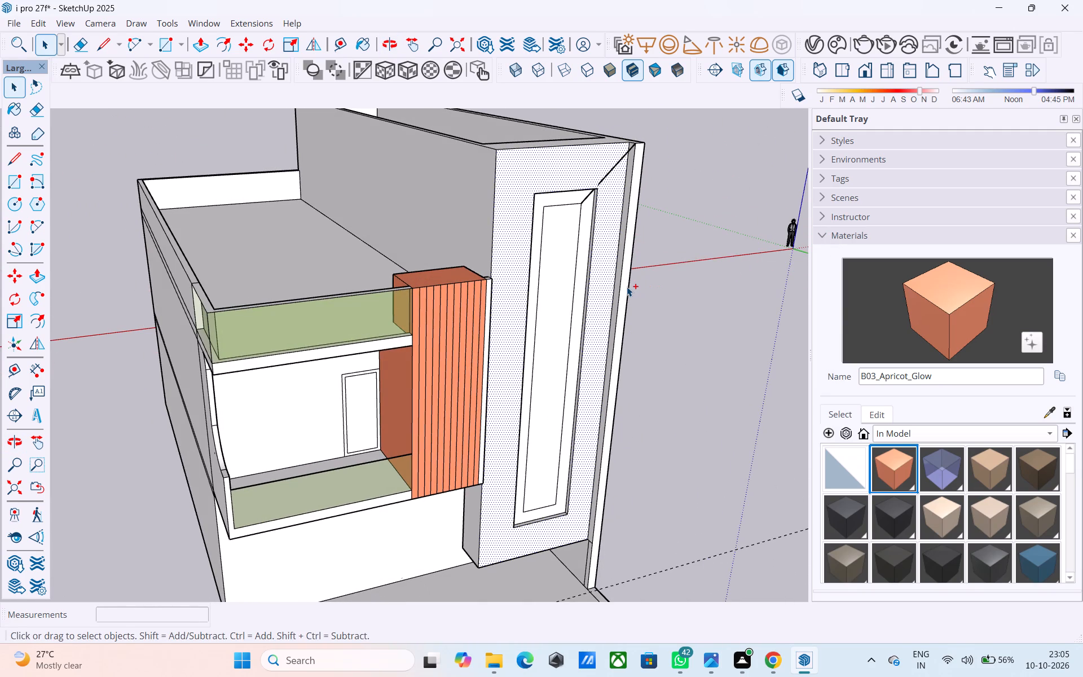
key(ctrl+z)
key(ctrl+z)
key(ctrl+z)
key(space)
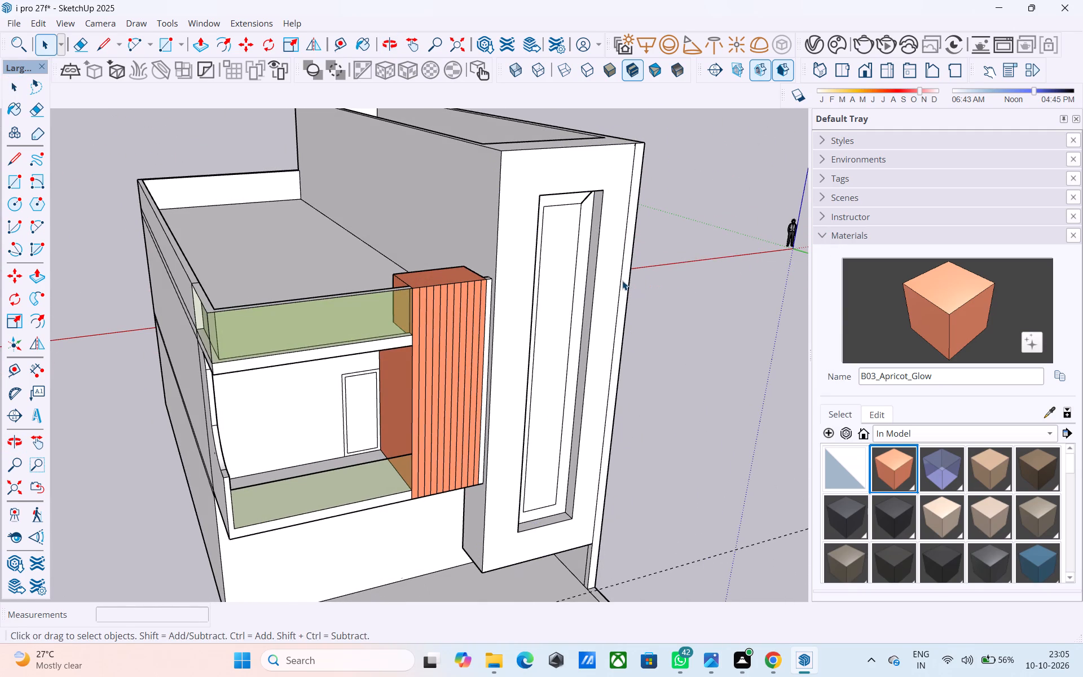
Erase the vertical line running beside the outer edge of the tower's front face.
middle_drag(620, 280, 597, 272)
key(e)
click(617, 268)
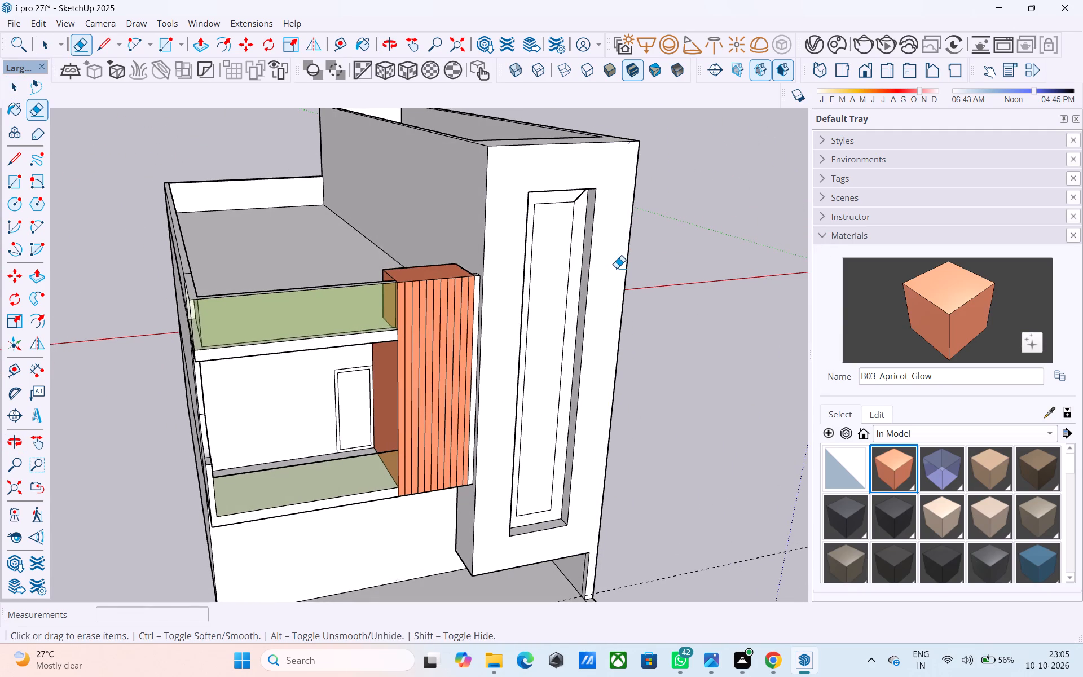
Undo the diagonal line at the frame's upper corner and the erasure of the vertical line beside the tower front's outer edge.
scroll(605, 273, down, 2)
middle_drag(601, 273, 548, 249)
key(space)
key(e)
scroll(562, 212, up, 1)
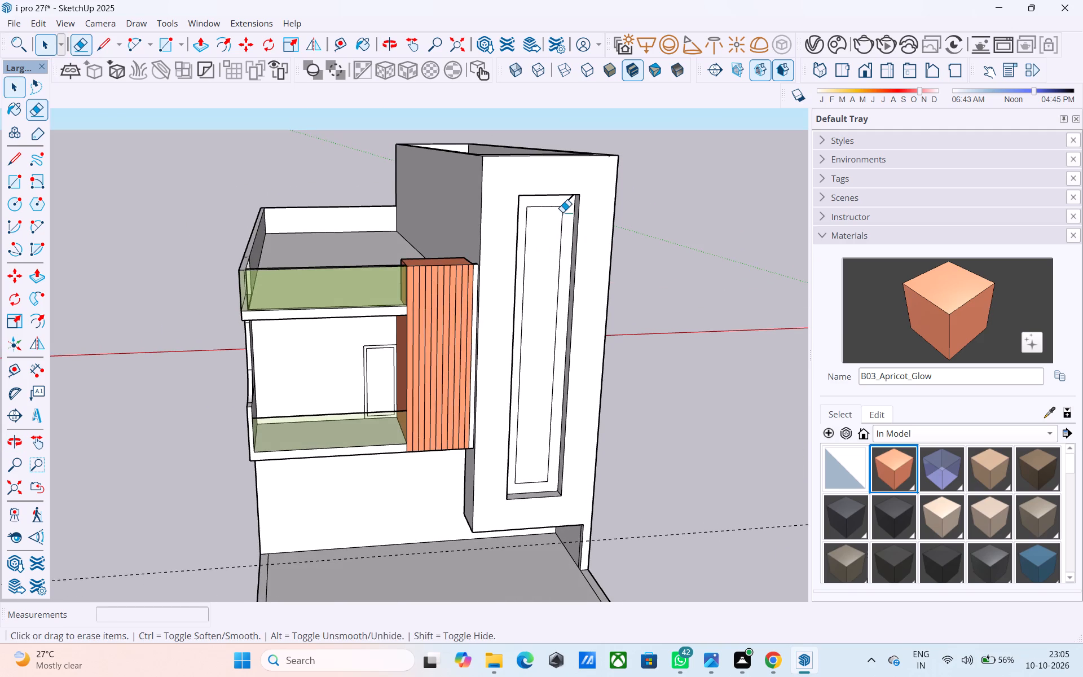
scroll(562, 212, up, 2)
key(space)
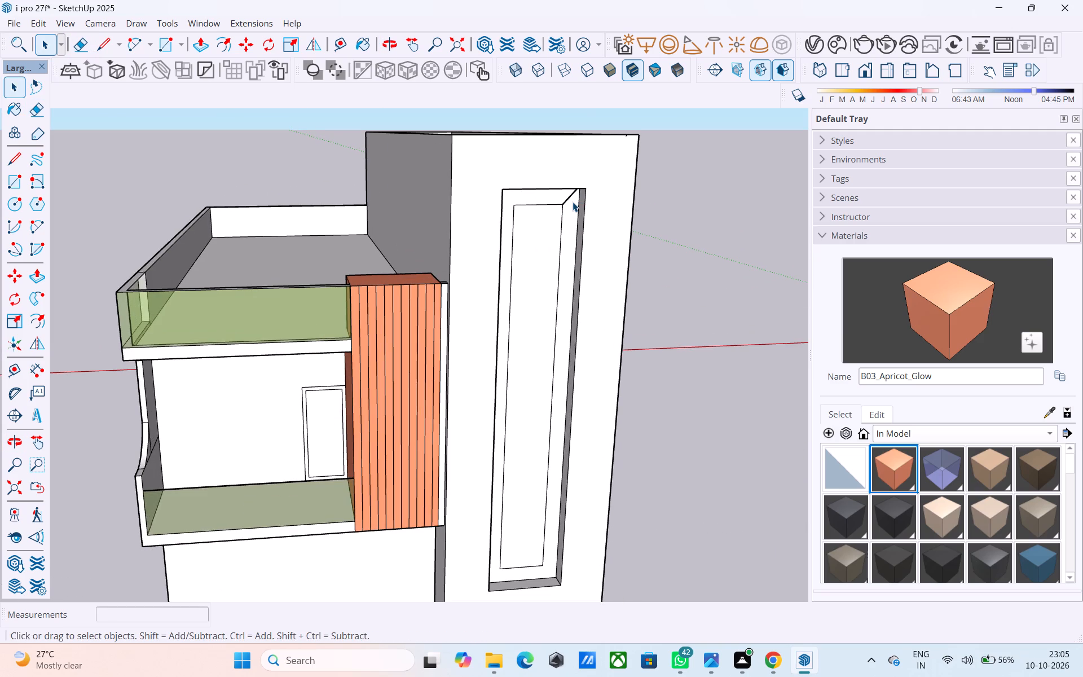
click(569, 200)
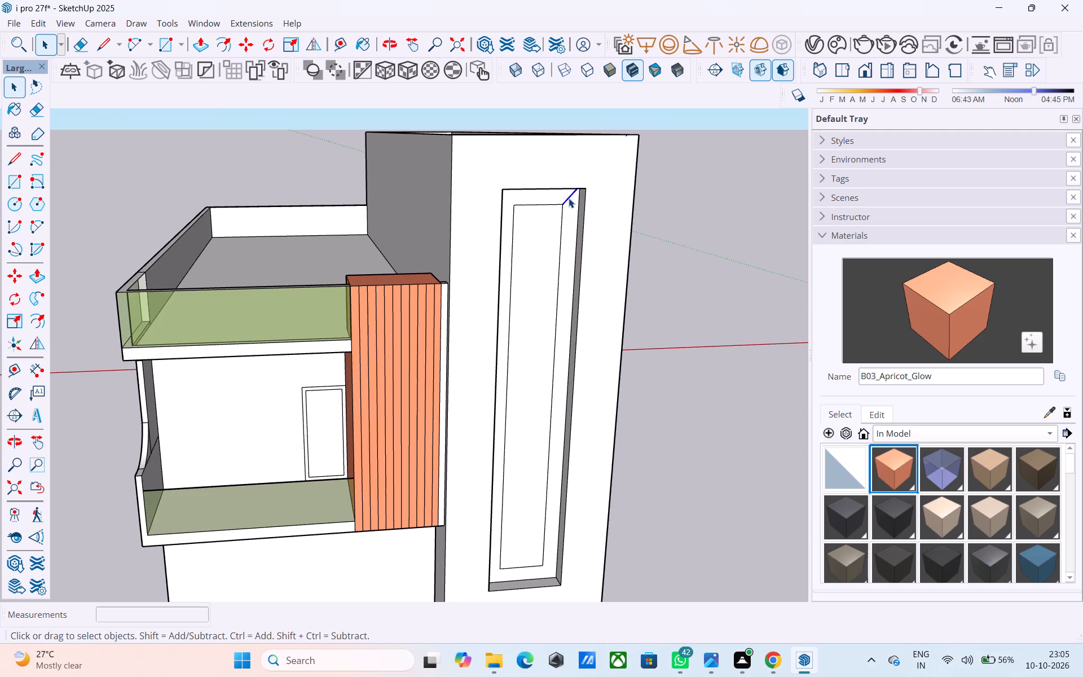
key(ctrl+z)
key(ctrl+z)
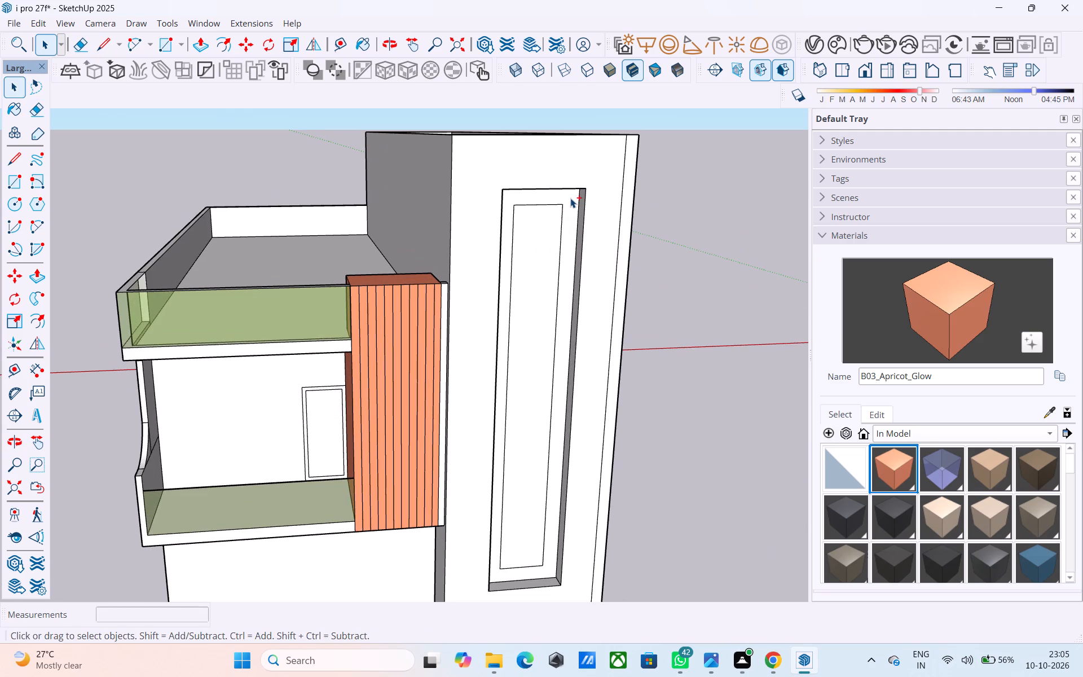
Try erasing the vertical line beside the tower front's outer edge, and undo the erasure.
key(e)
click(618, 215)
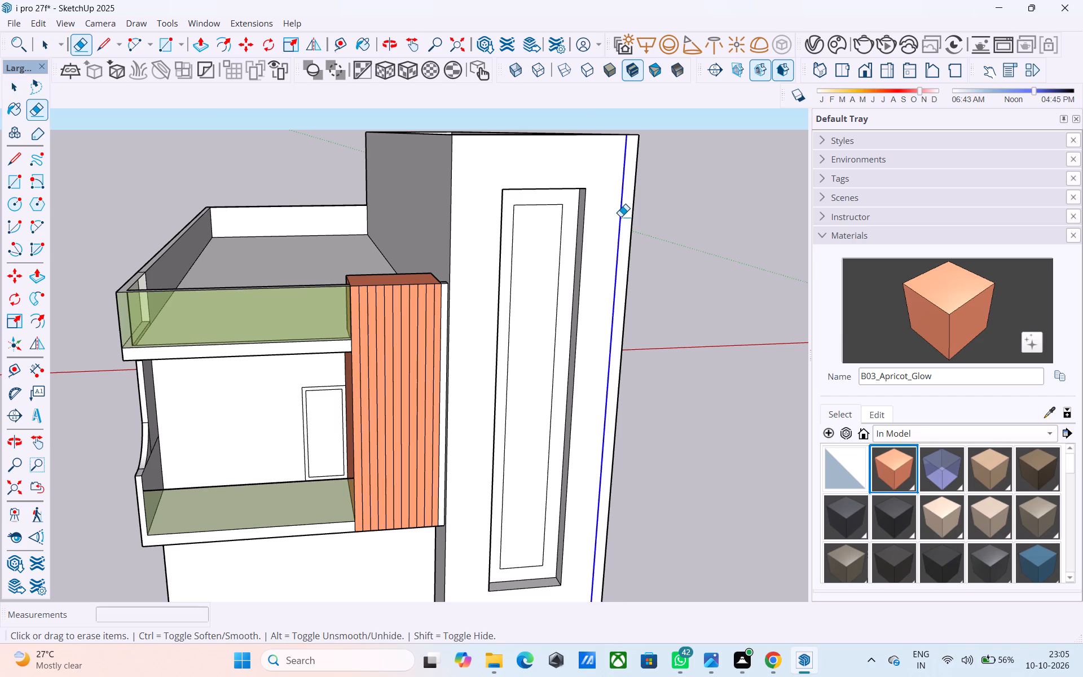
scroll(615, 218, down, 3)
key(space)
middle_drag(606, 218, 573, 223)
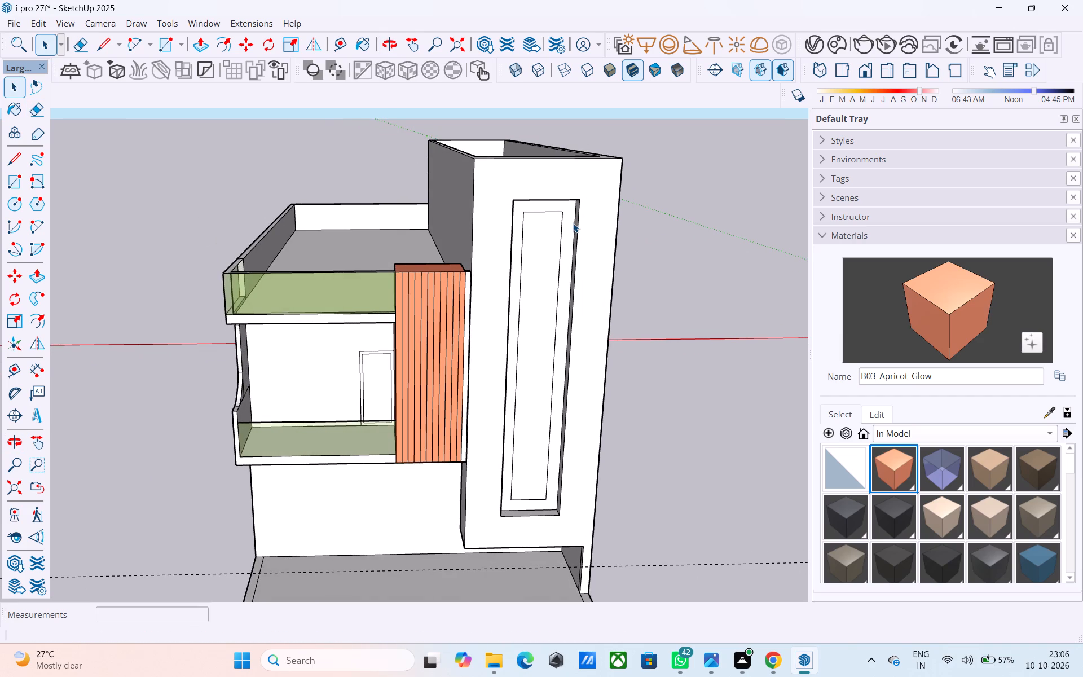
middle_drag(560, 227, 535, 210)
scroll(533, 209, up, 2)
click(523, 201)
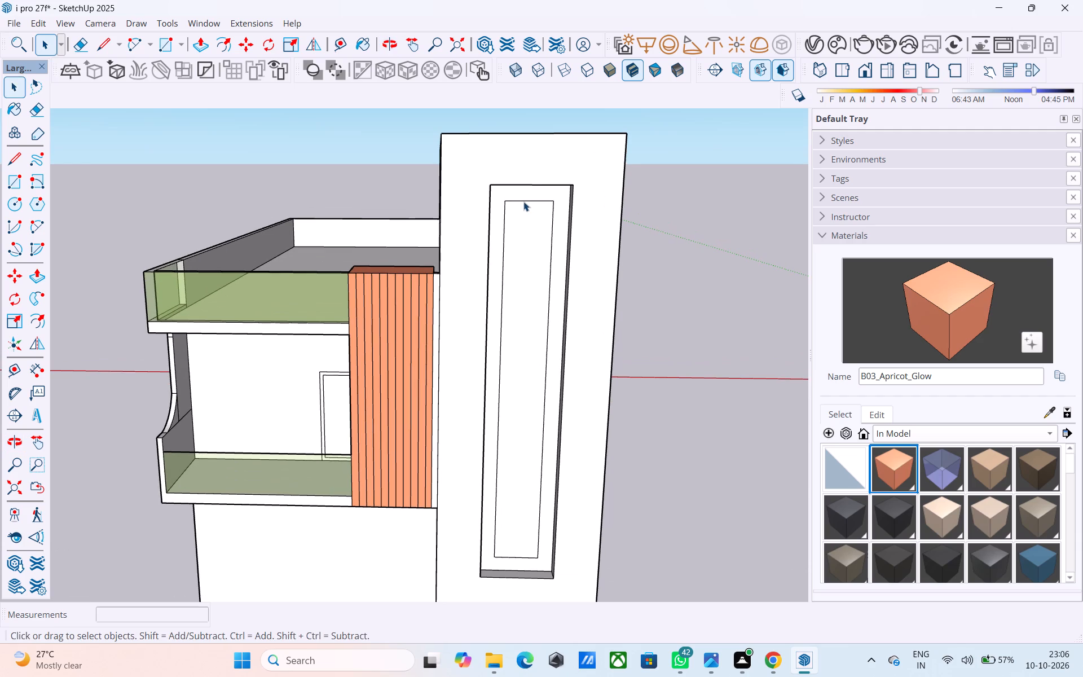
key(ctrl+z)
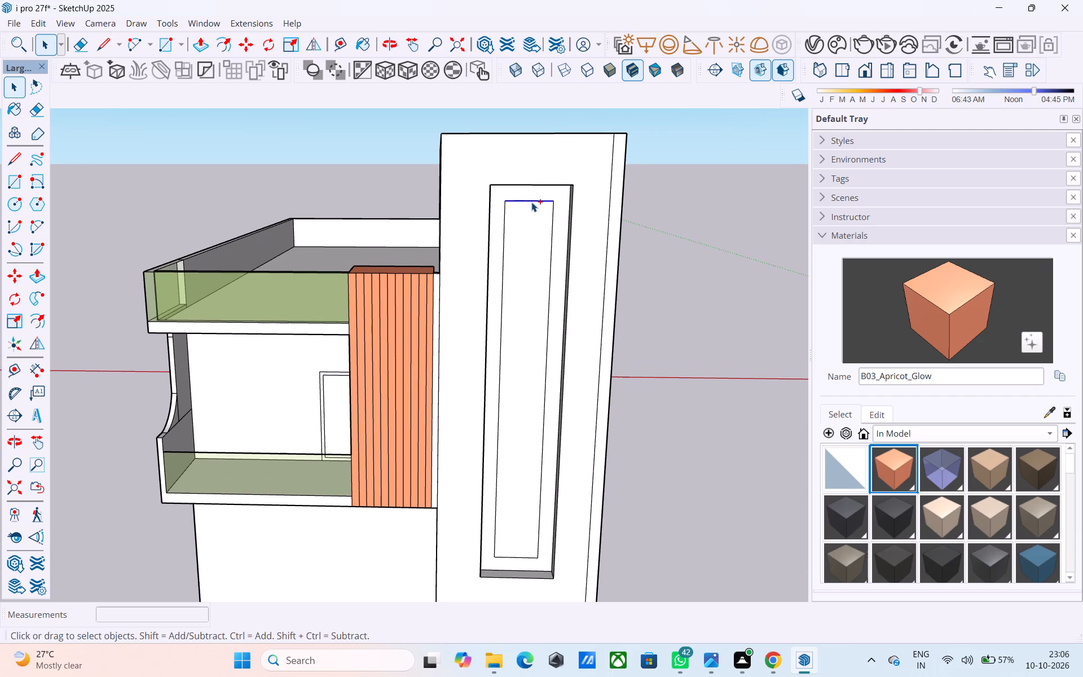
Erase the vertical line running beside the outer edge of the tower's front face.
key(e)
drag(598, 239, 607, 246)
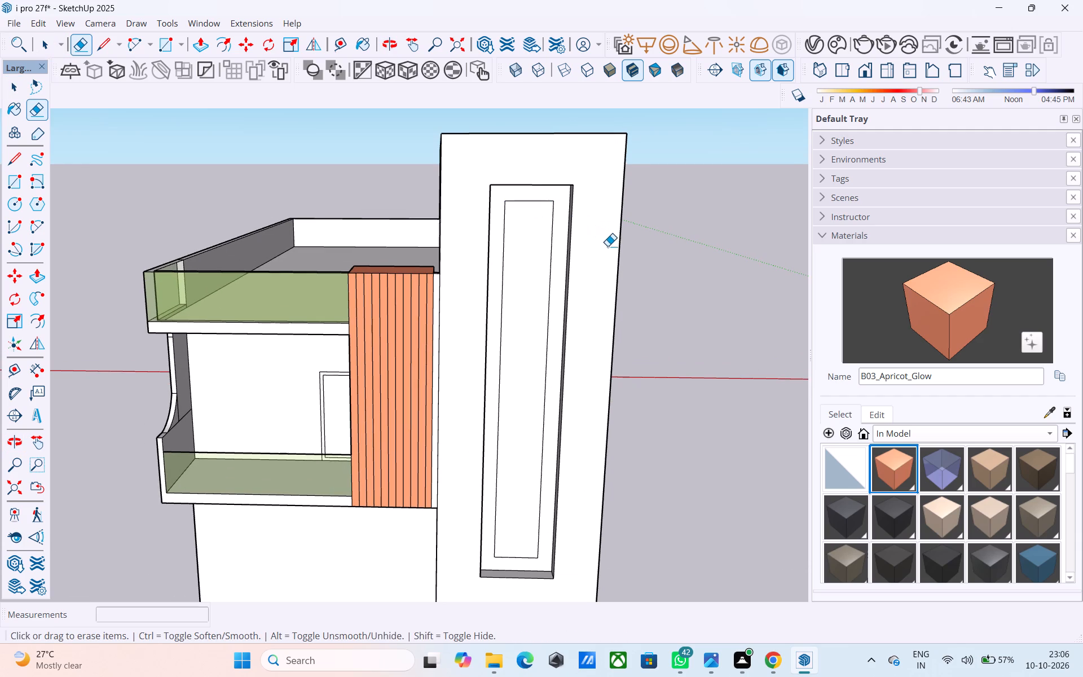
Pull the inner panel of the nested frame out 1' to the plane of the tower's front face.
key(space)
click(544, 247)
key(p)
click(545, 246)
click(590, 217)
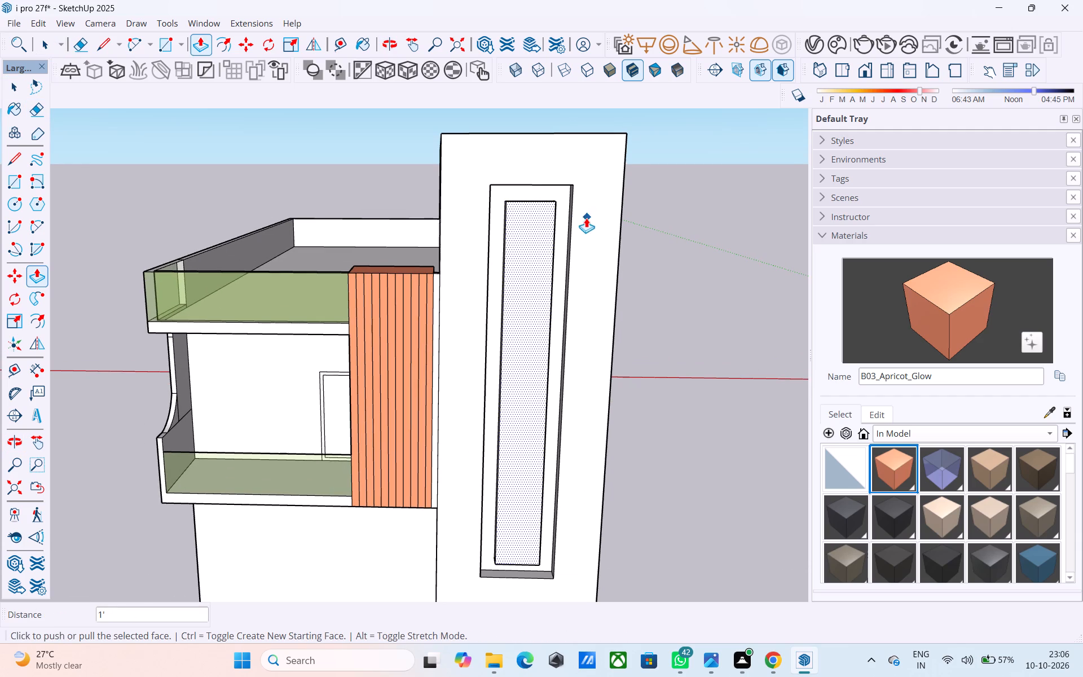
Pull the recessed band around the inner panel out flush with the tower's front face.
key(space)
click(566, 216)
key(p)
click(566, 216)
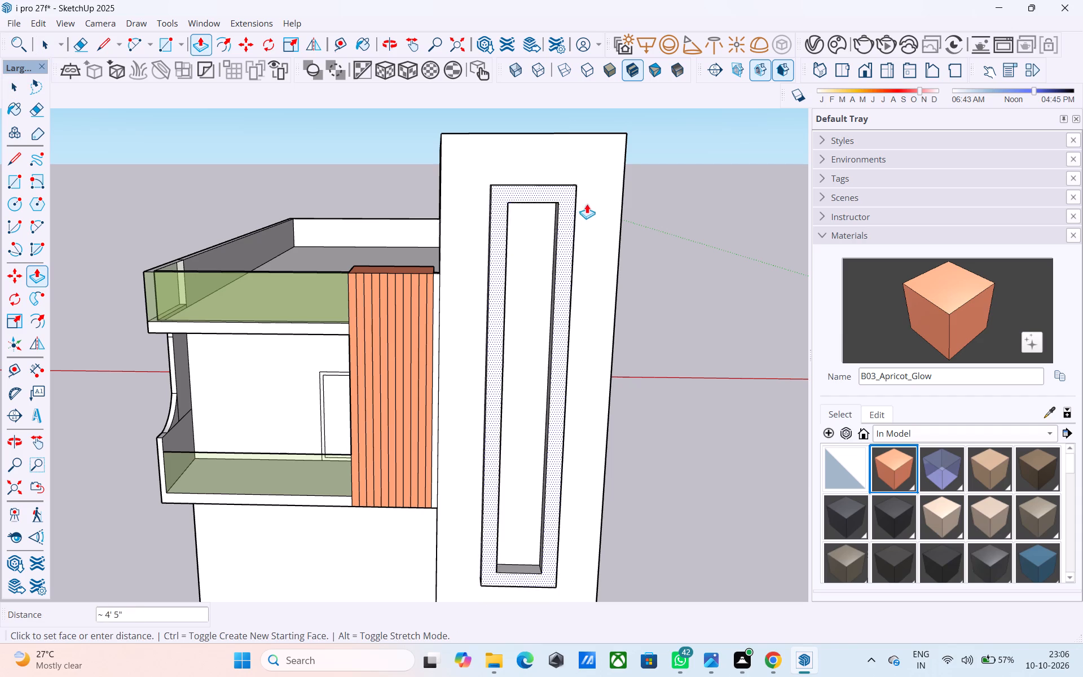
click(587, 157)
key(space)
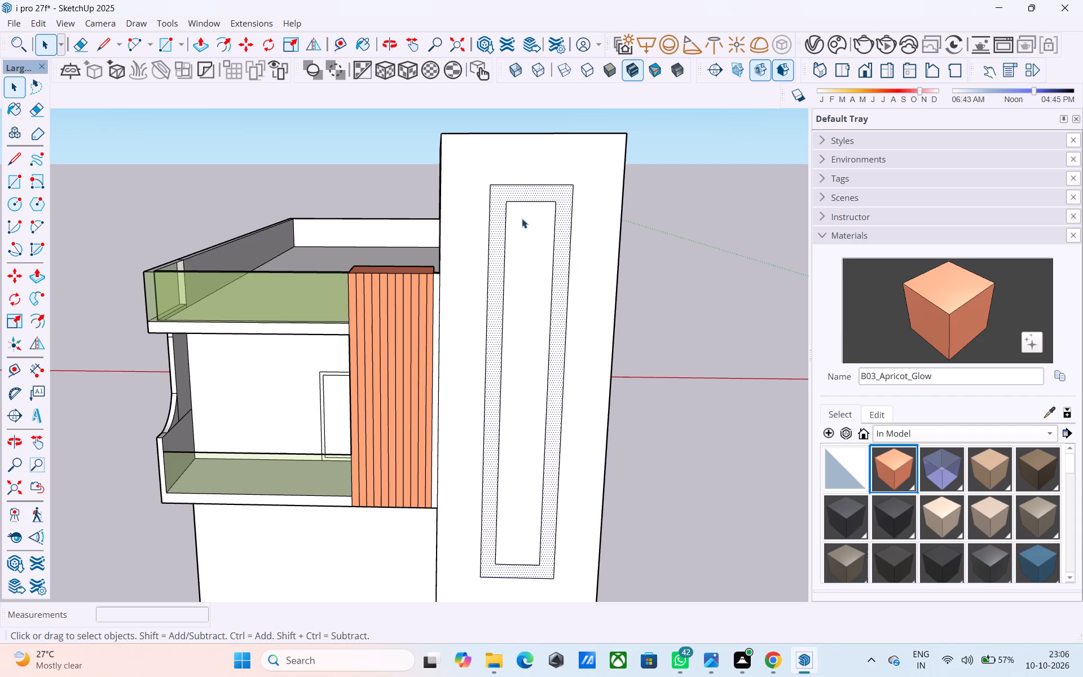
Erase all the edges of the inner rectangle, leaving only the outer frame outline on the tower front.
key(e)
click(518, 204)
drag(508, 221, 505, 226)
click(556, 267)
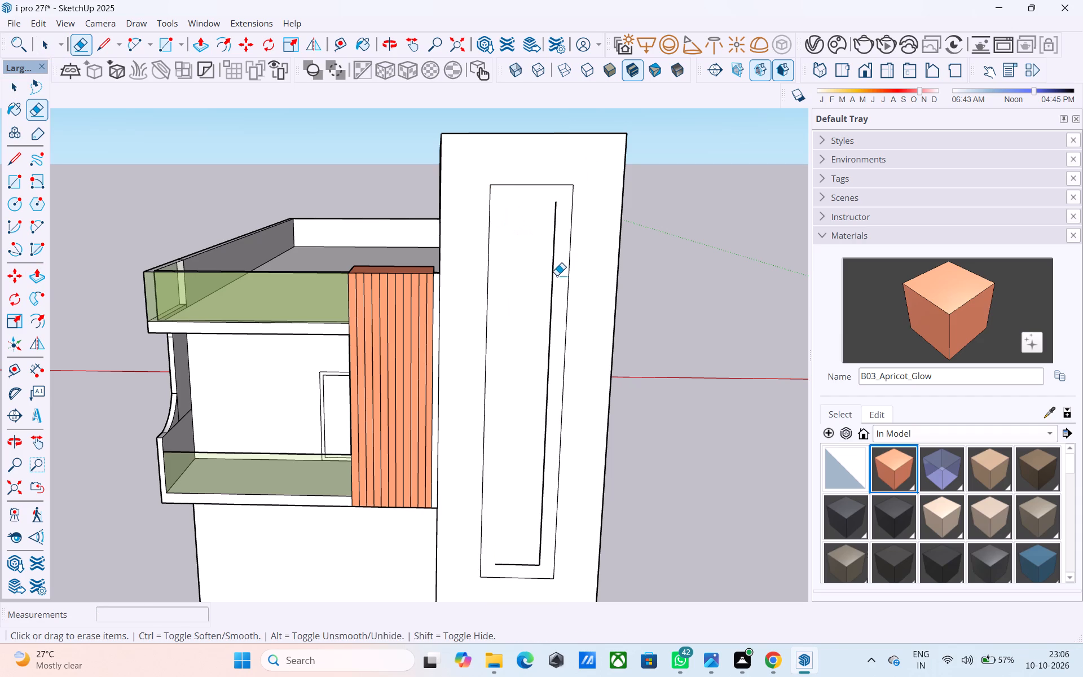
click(549, 278)
drag(552, 296, 543, 296)
drag(512, 562, 512, 571)
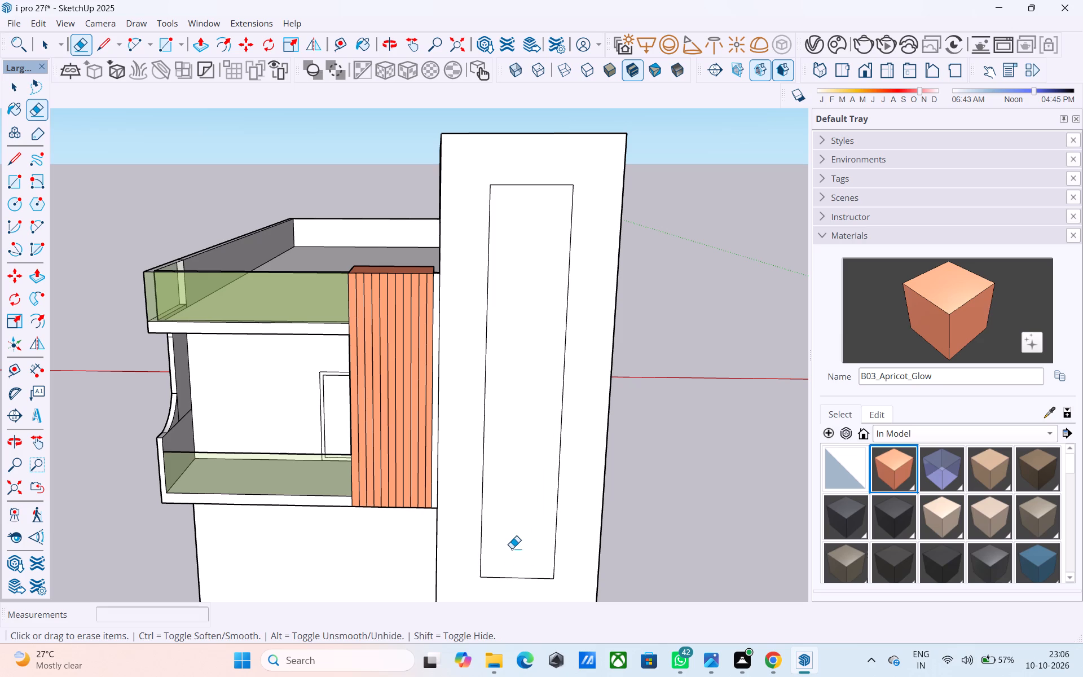
Copy the top edge of the tall rectangle on the tower front 2' downward.
key(space)
click(512, 540)
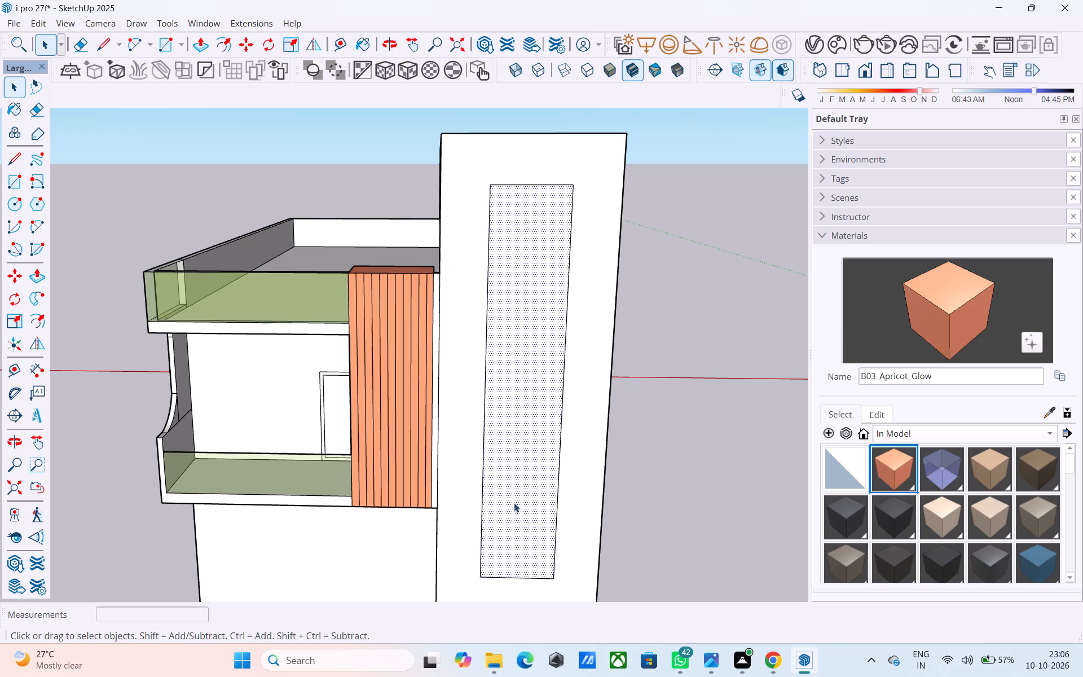
scroll(504, 468, down, 2)
middle_drag(504, 468, 514, 451)
scroll(550, 261, up, 3)
click(512, 217)
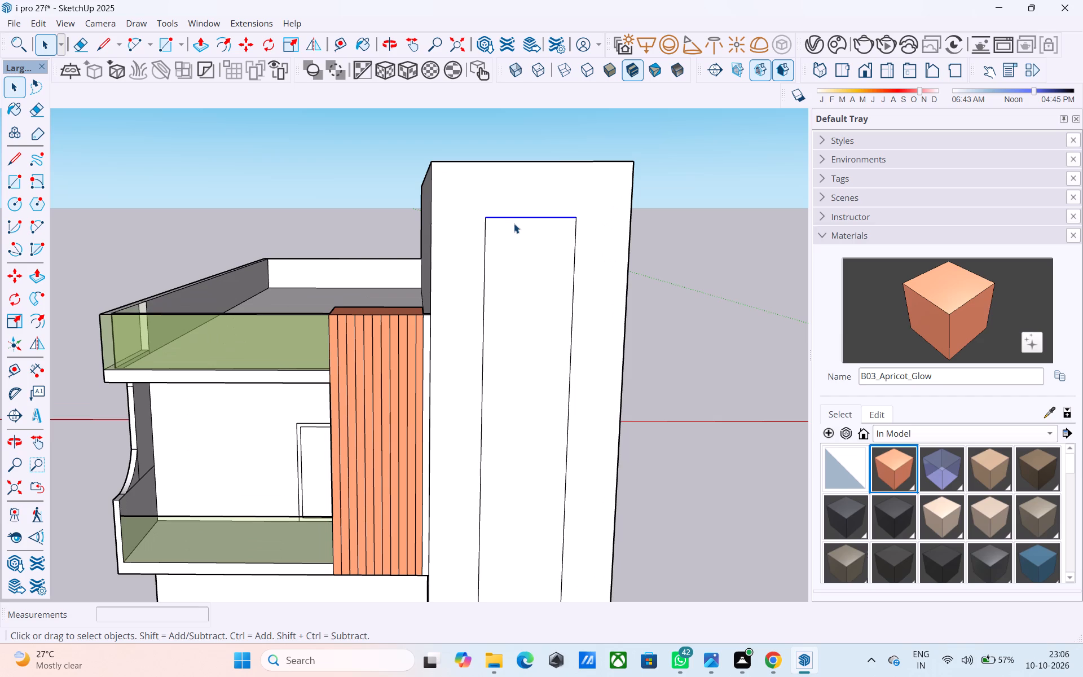
key(m)
click(574, 220)
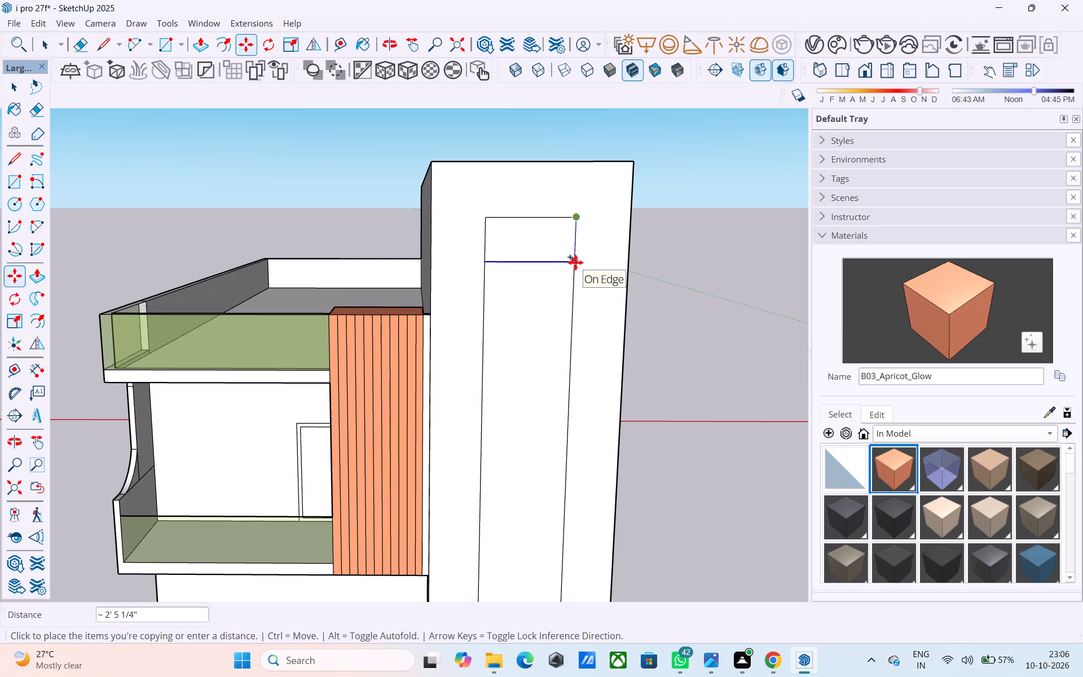
text(2')
key(Return)
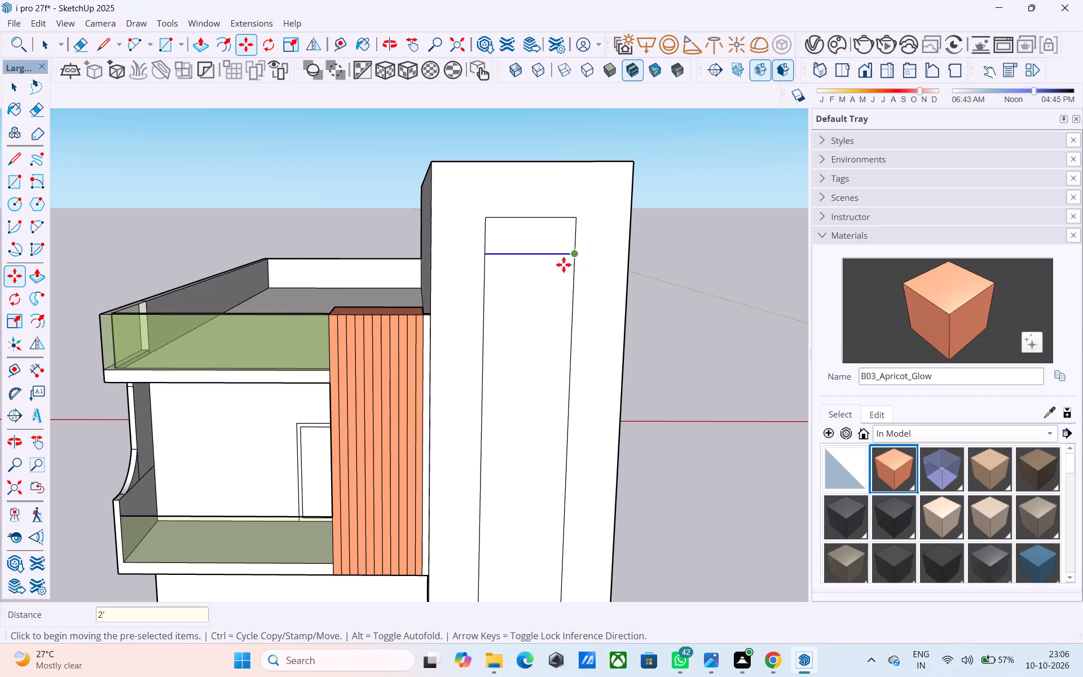
Copy the bottom edge of the tall rectangle on the tower front 2' upward.
scroll(563, 265, down, 3)
middle_drag(551, 279, 515, 333)
scroll(515, 338, down, 2)
scroll(516, 436, down, 2)
middle_drag(506, 464, 516, 403)
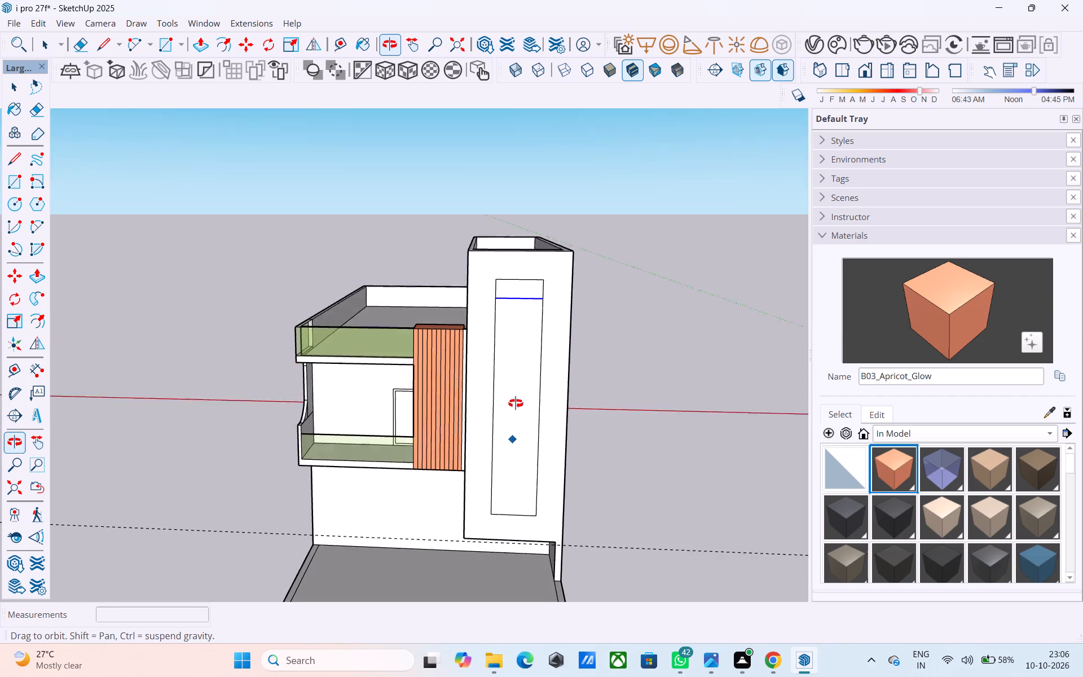
middle_drag(516, 403, 519, 384)
key(space)
scroll(516, 526, up, 4)
click(500, 496)
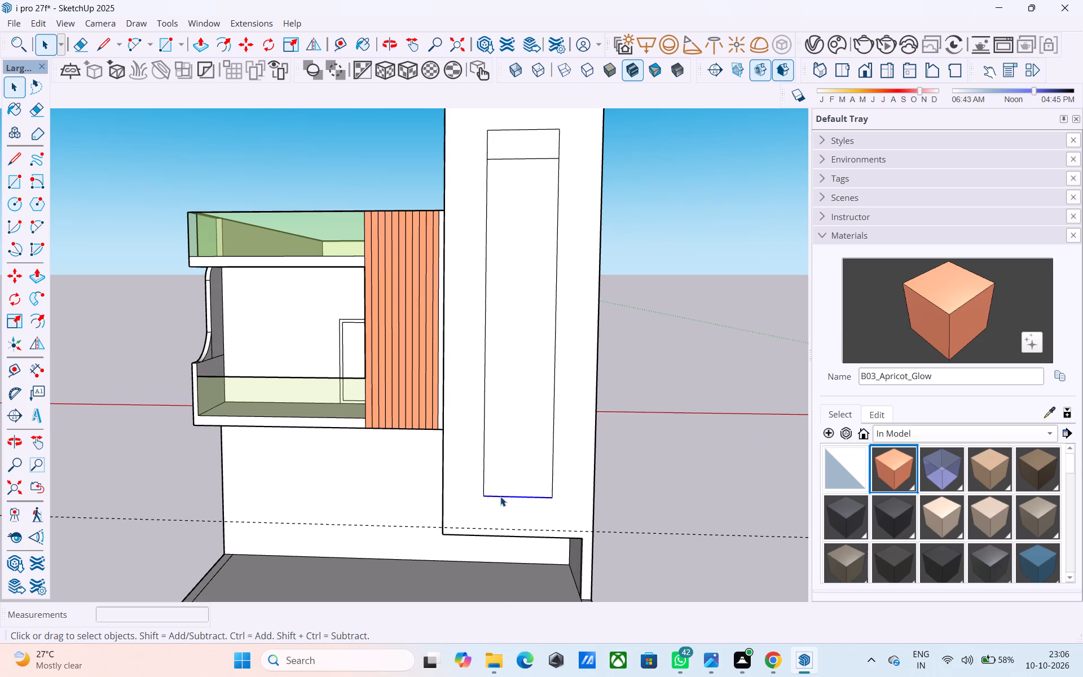
key(m)
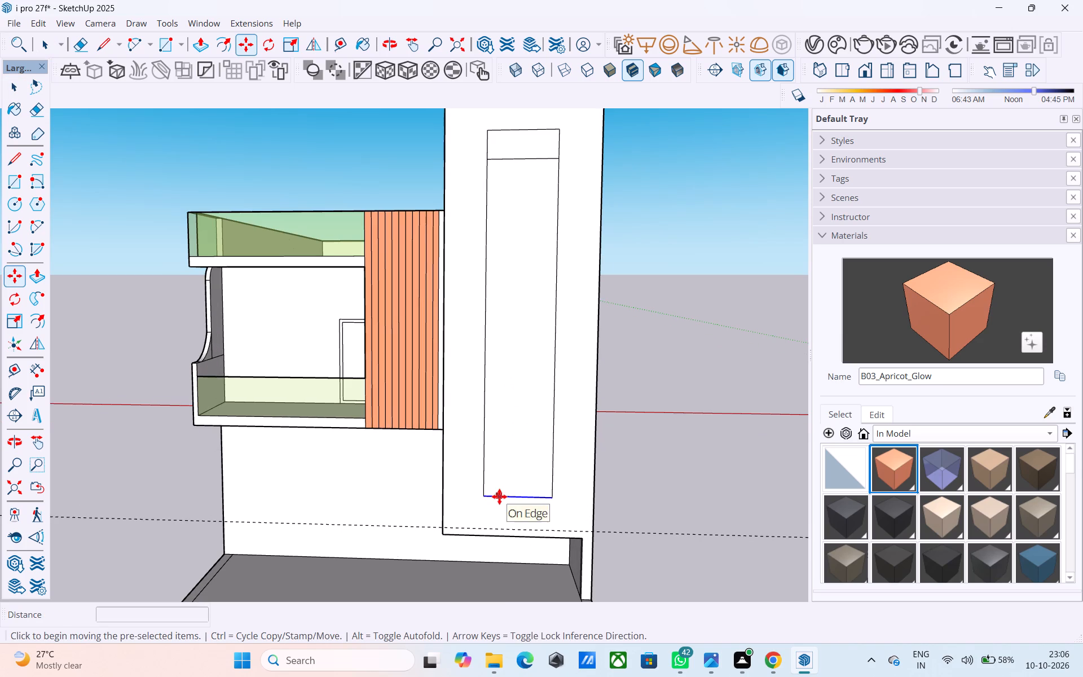
click(551, 492)
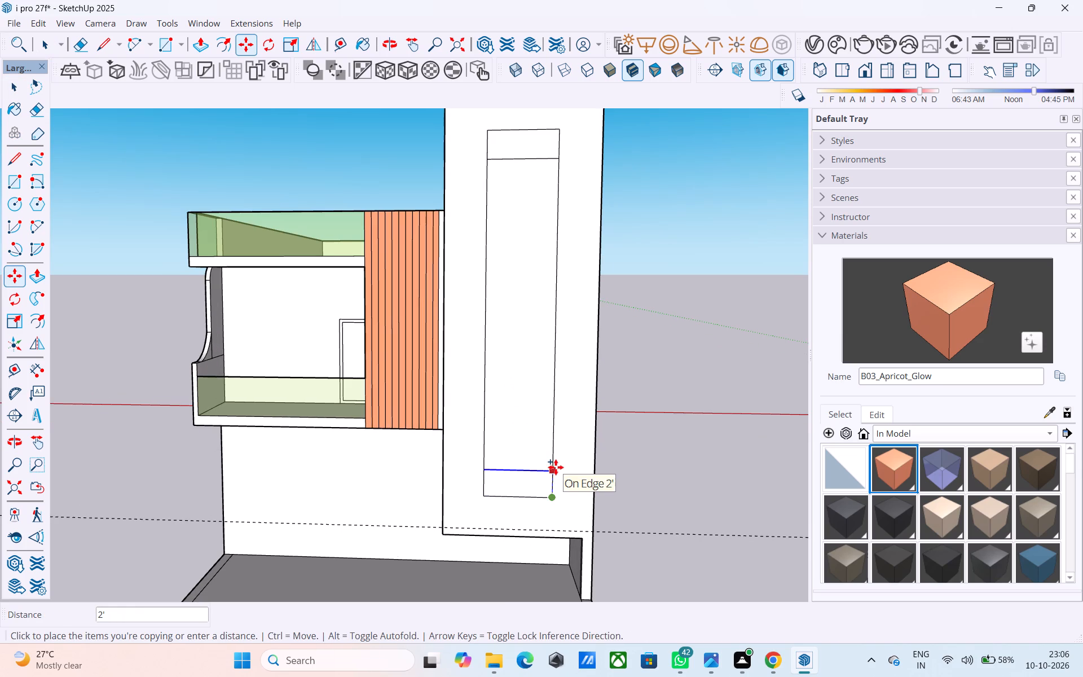
click(556, 467)
Push the long middle face between the two copied edges 1' into the tower.
key(space)
click(510, 453)
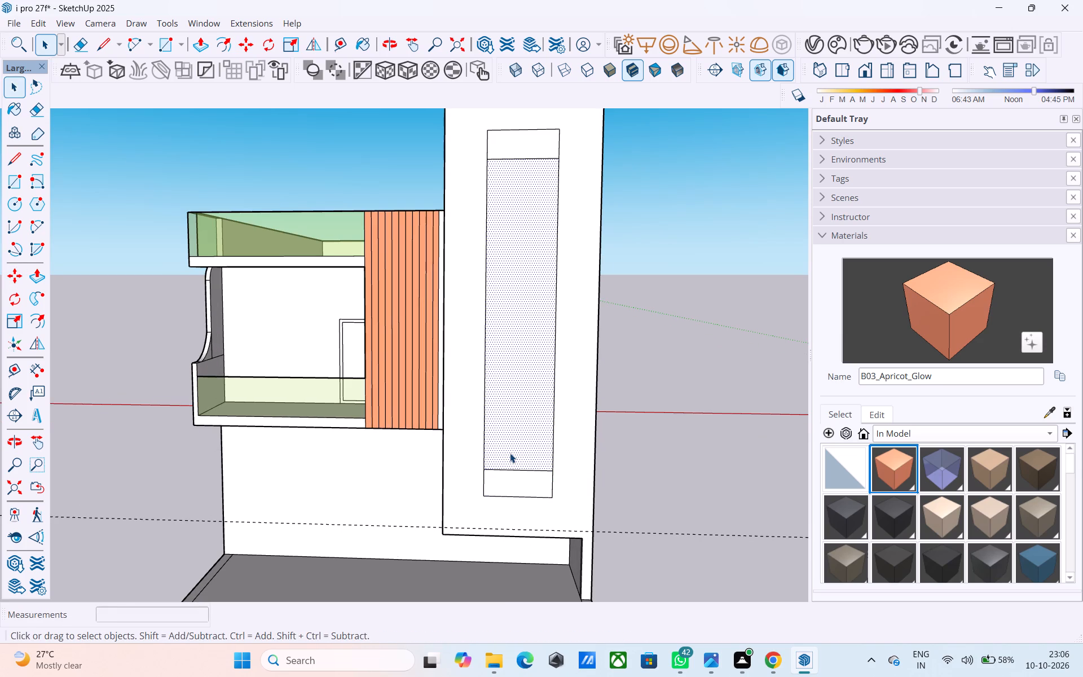
key(p)
click(510, 453)
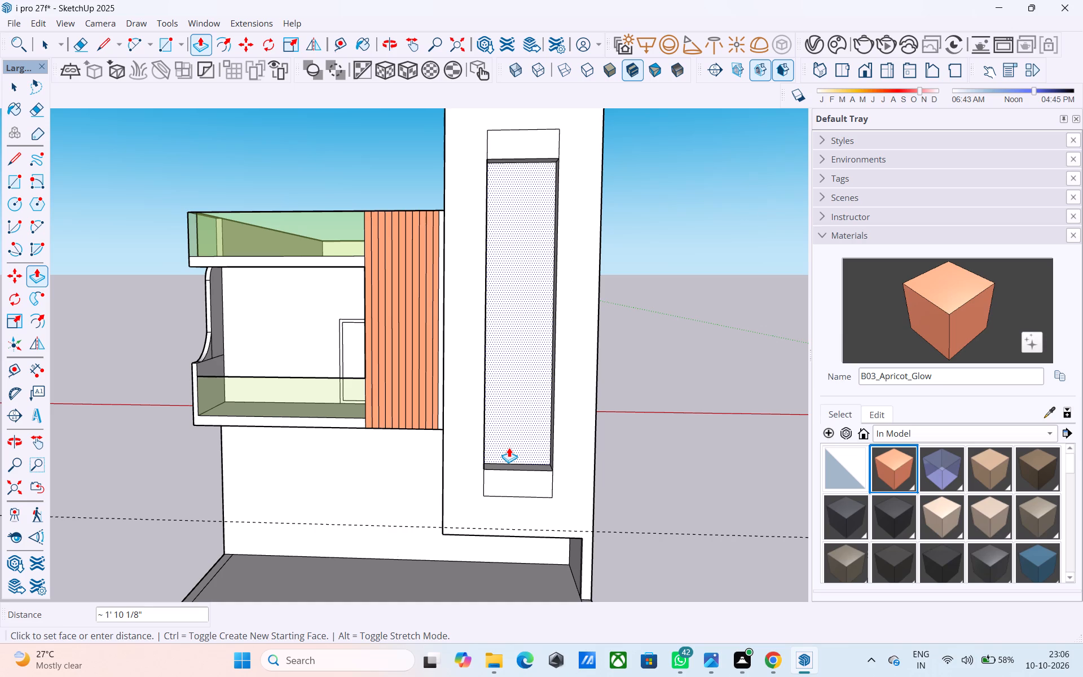
middle_drag(528, 361, 658, 454)
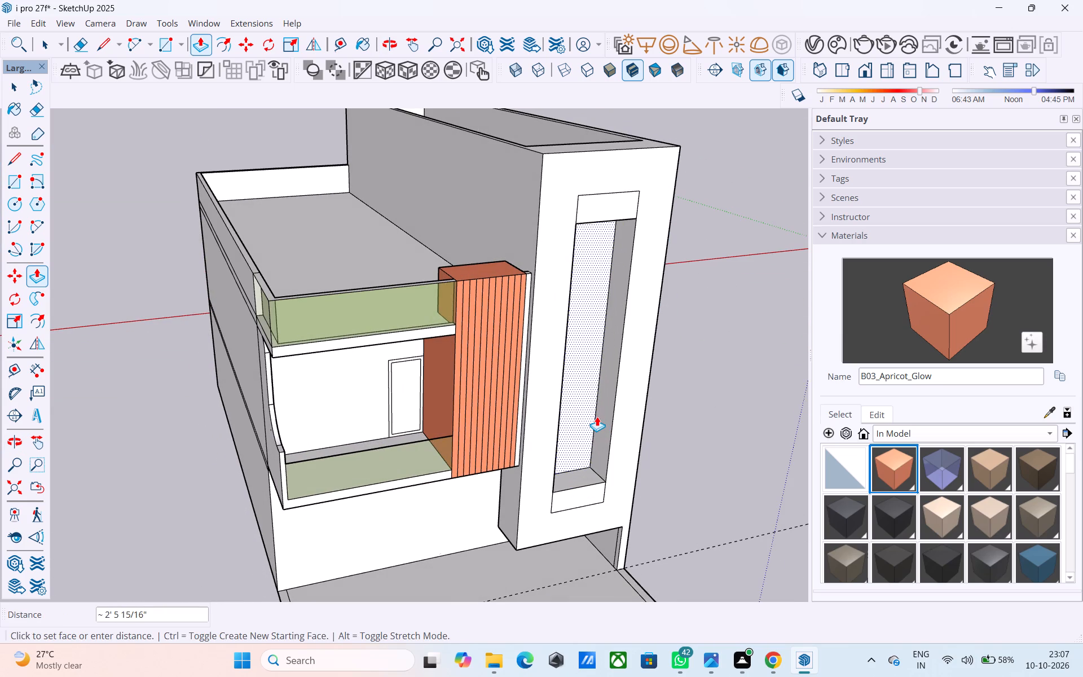
text(1')
key(Return)
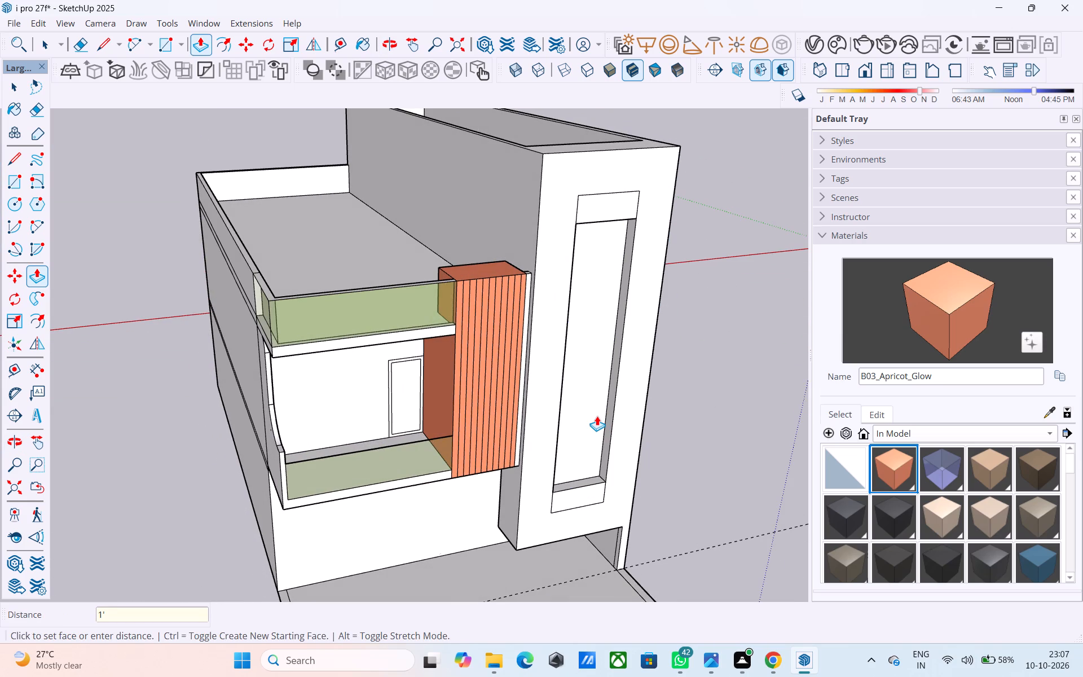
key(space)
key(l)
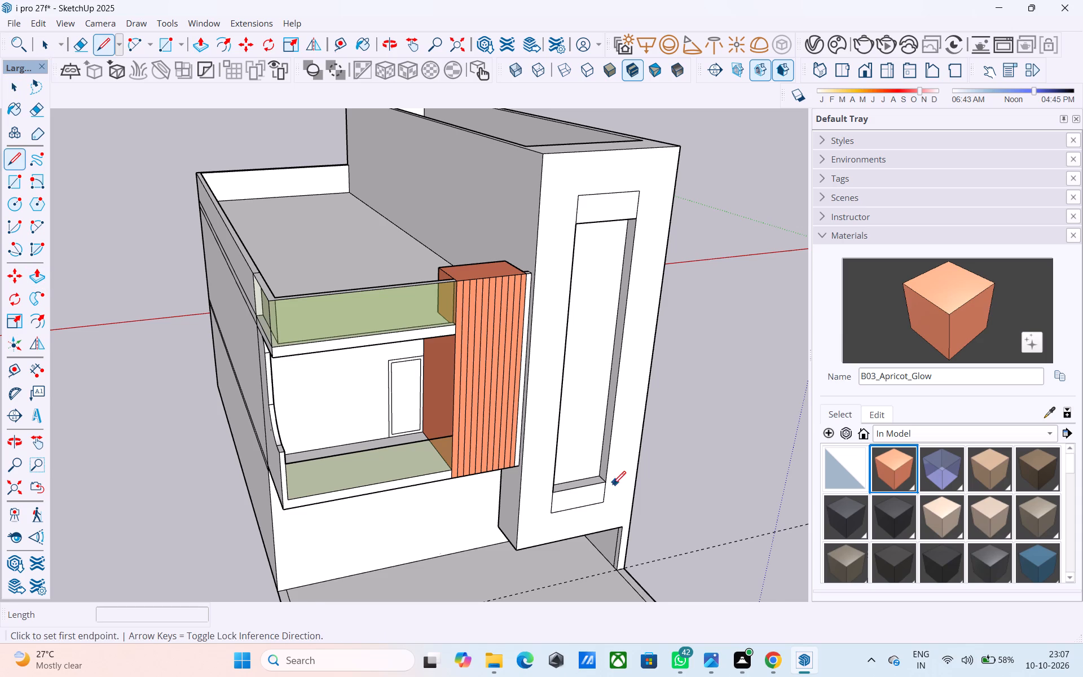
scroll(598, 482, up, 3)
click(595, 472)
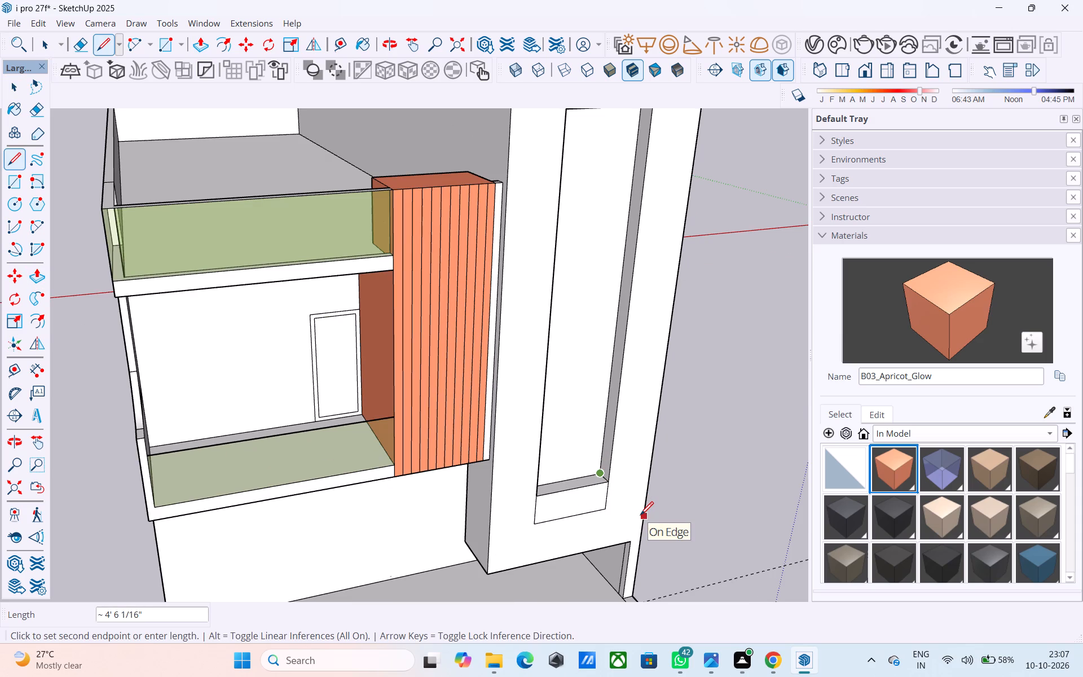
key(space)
Draw a 9" line across the top of the narrow wall end, along the tower's lower edge to its outer corner.
key(l)
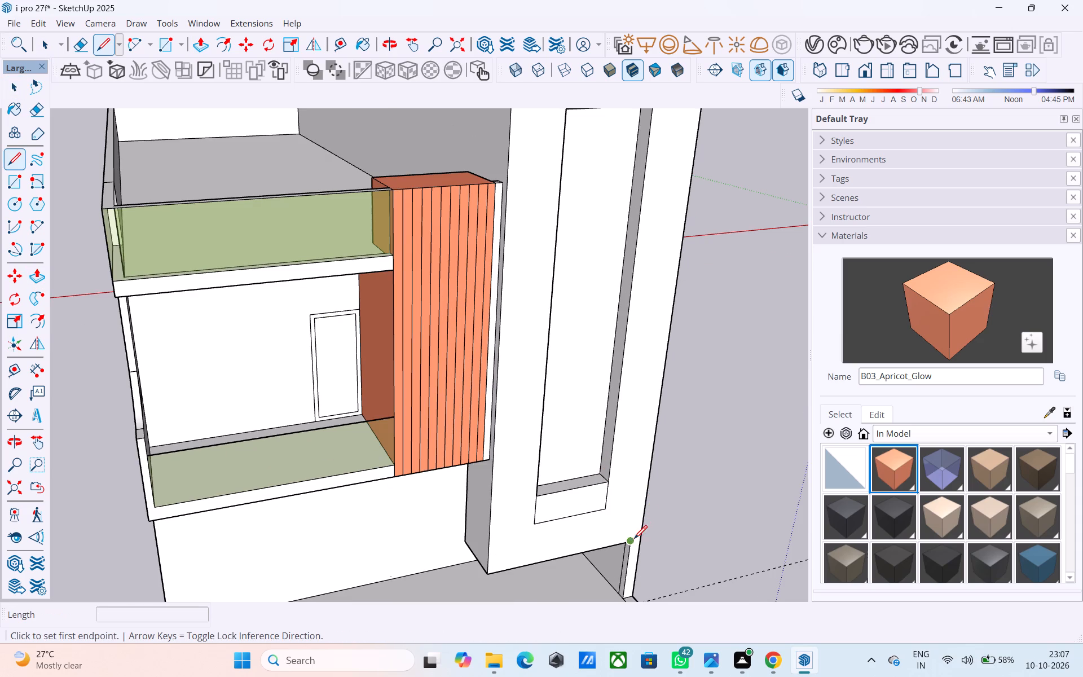
click(631, 541)
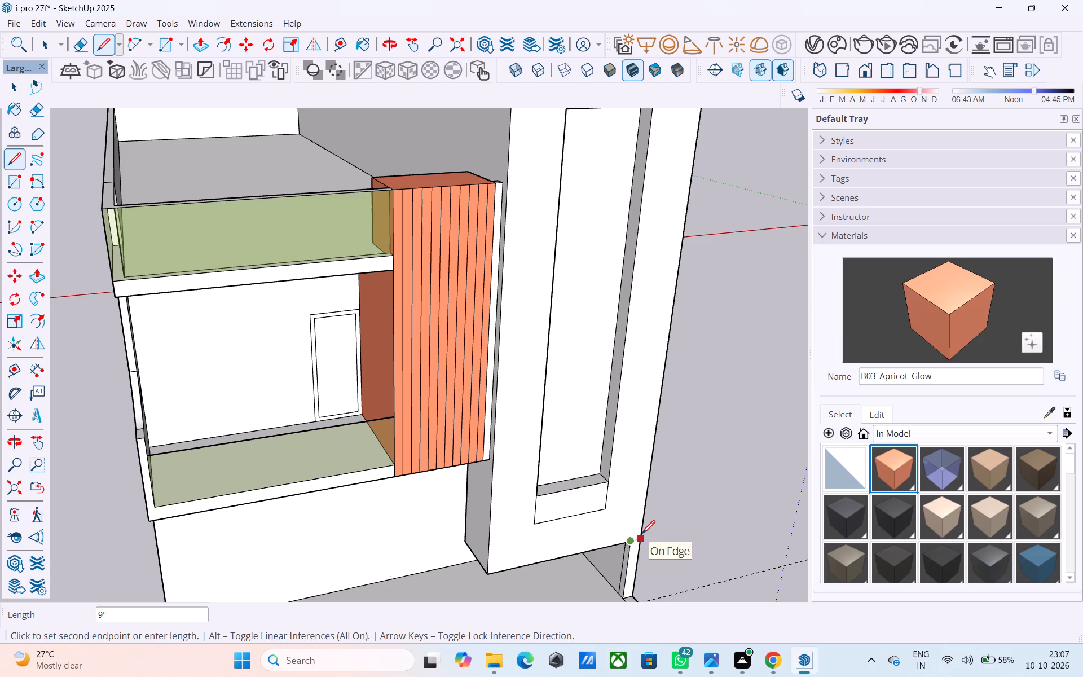
click(642, 535)
key(space)
Push the narrow wall end beneath the tower's outer corner back to the plane of the ground-floor front wall.
middle_drag(641, 537, 481, 377)
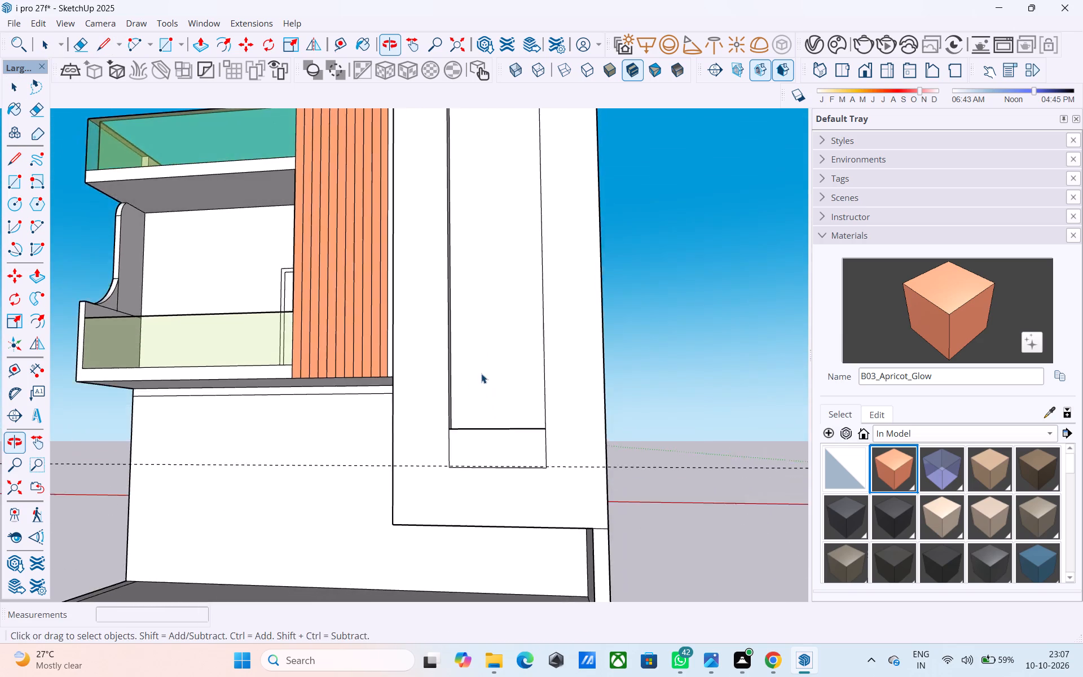
scroll(481, 373, down, 4)
scroll(560, 499, up, 4)
click(560, 499)
key(p)
click(560, 499)
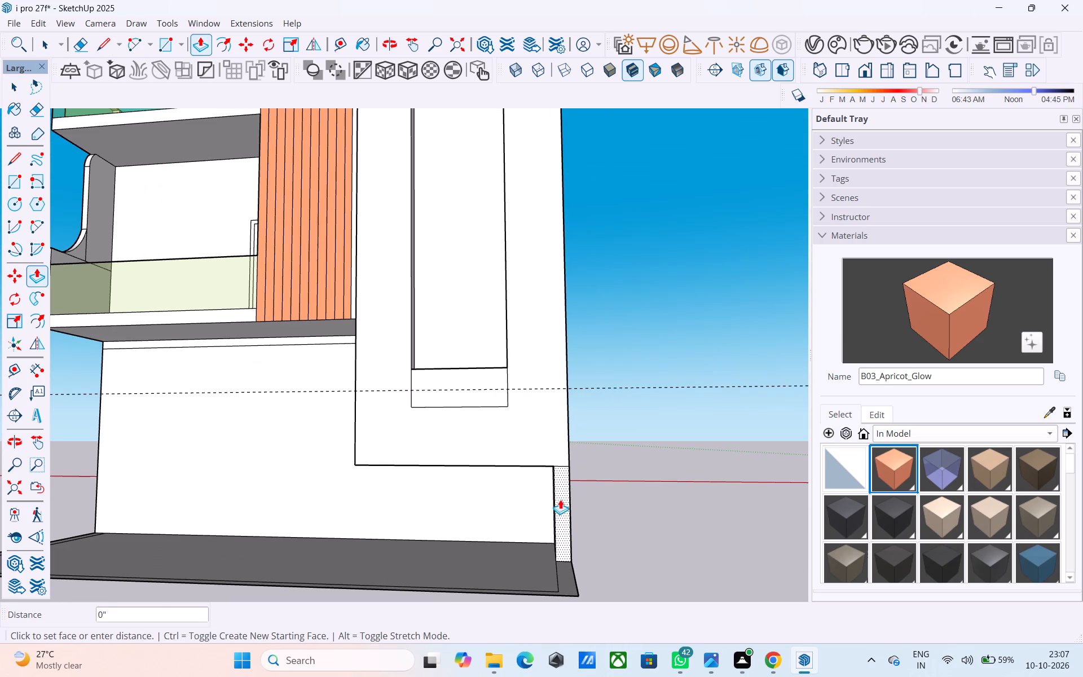
scroll(518, 486, up, 1)
middle_drag(518, 486, 615, 458)
click(627, 476)
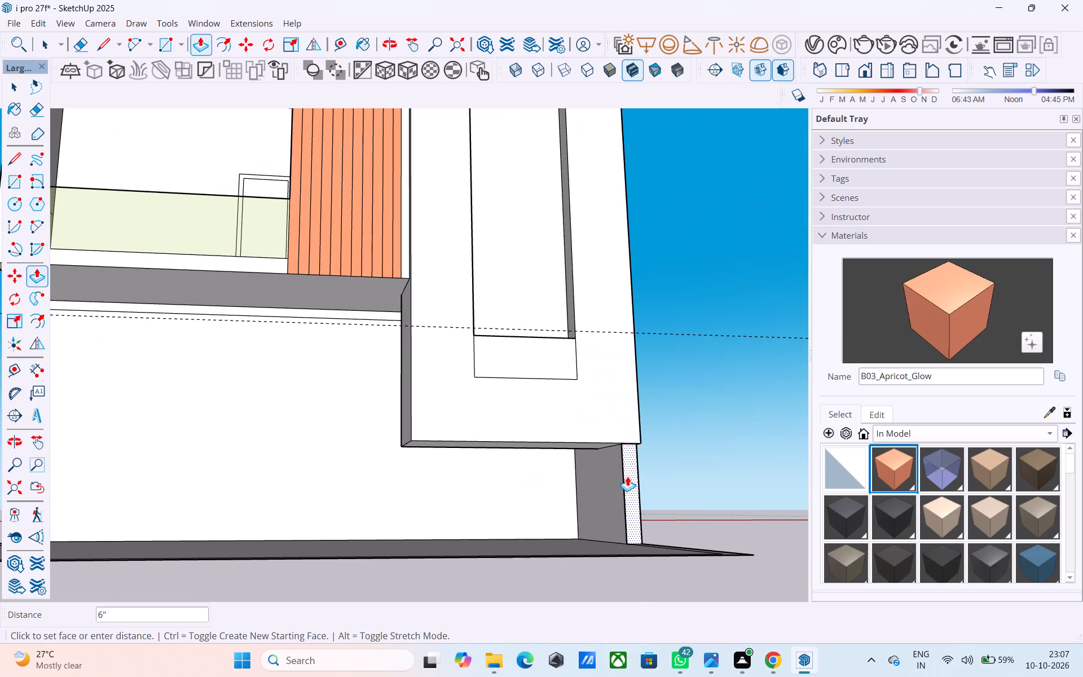
key(space)
click(633, 493)
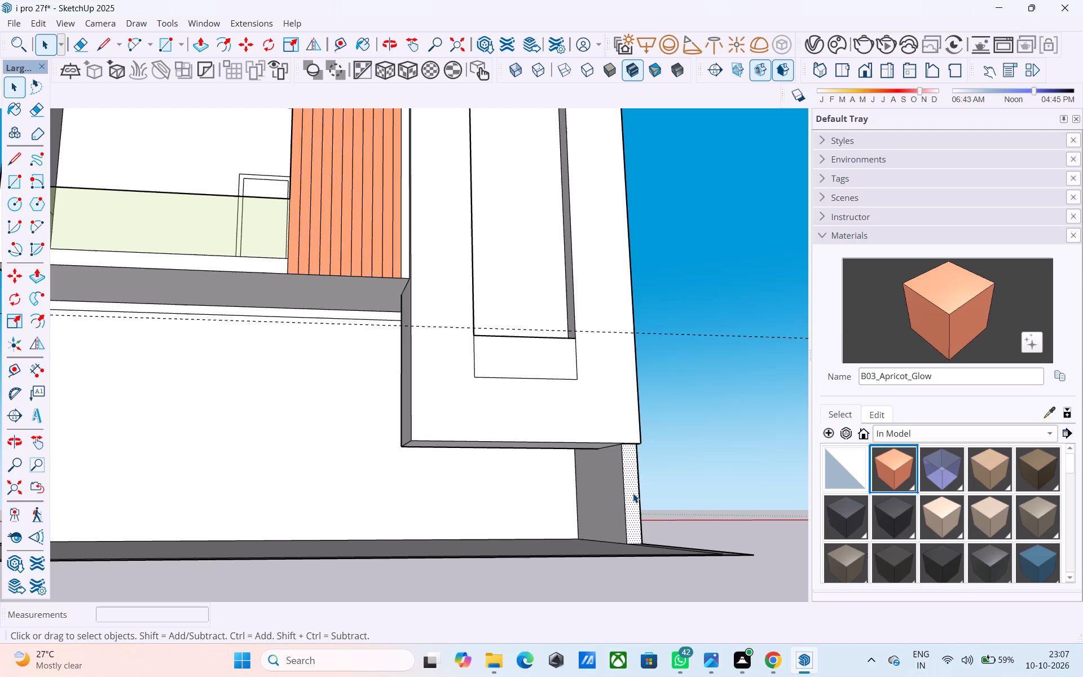
key(p)
click(633, 493)
click(535, 481)
middle_drag(584, 475, 451, 465)
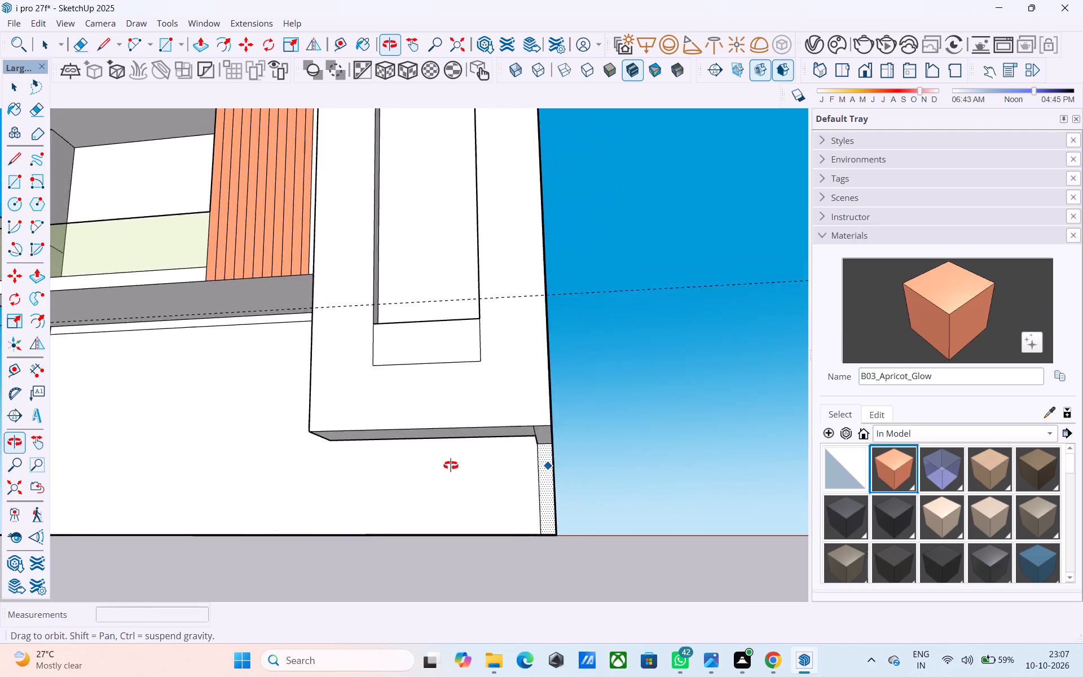
Delete the tower's front face surrounding the tall recessed panel.
middle_drag(451, 465, 341, 465)
scroll(442, 465, up, 4)
scroll(446, 466, down, 3)
middle_drag(447, 467, 585, 505)
key(space)
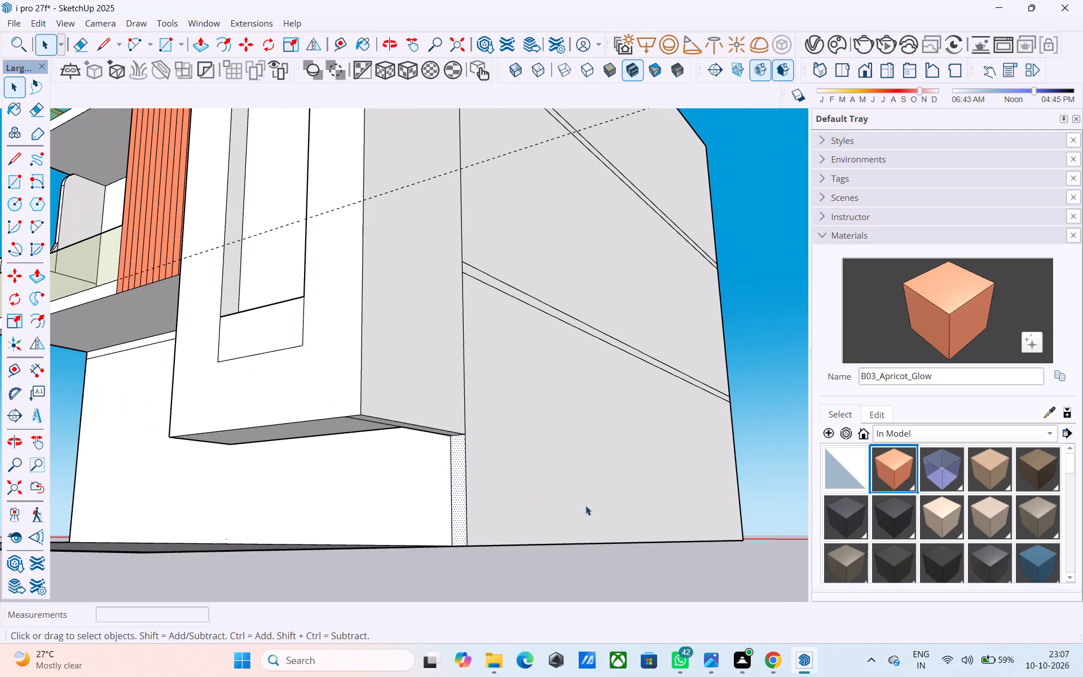
middle_drag(404, 438, 640, 566)
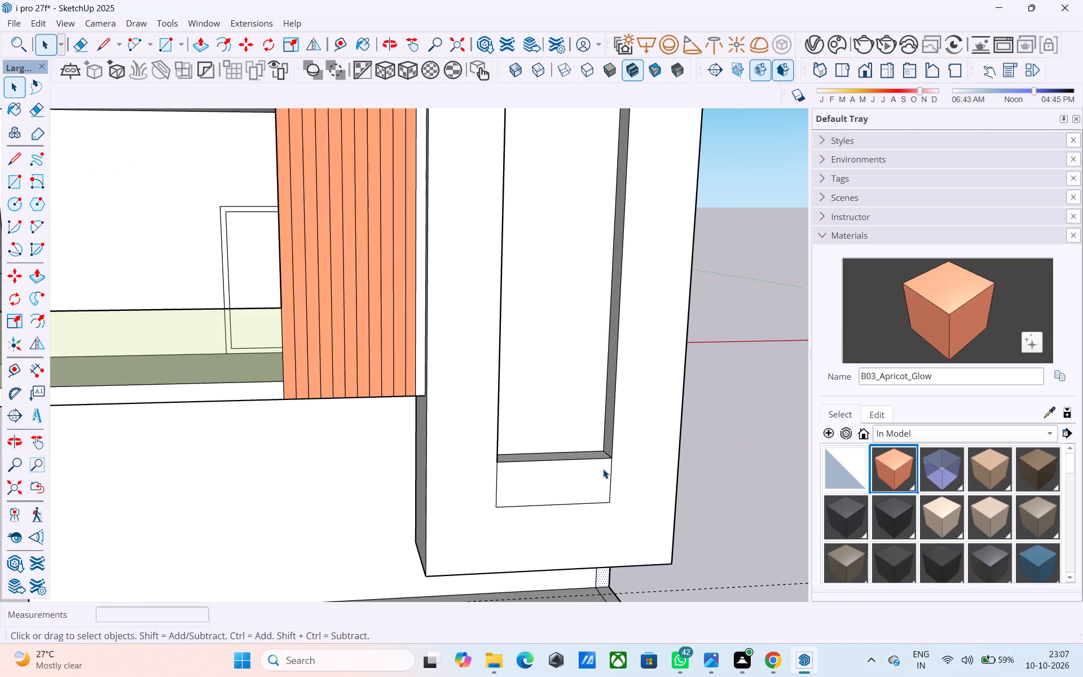
scroll(603, 469, up, 3)
key(l)
key(space)
click(626, 448)
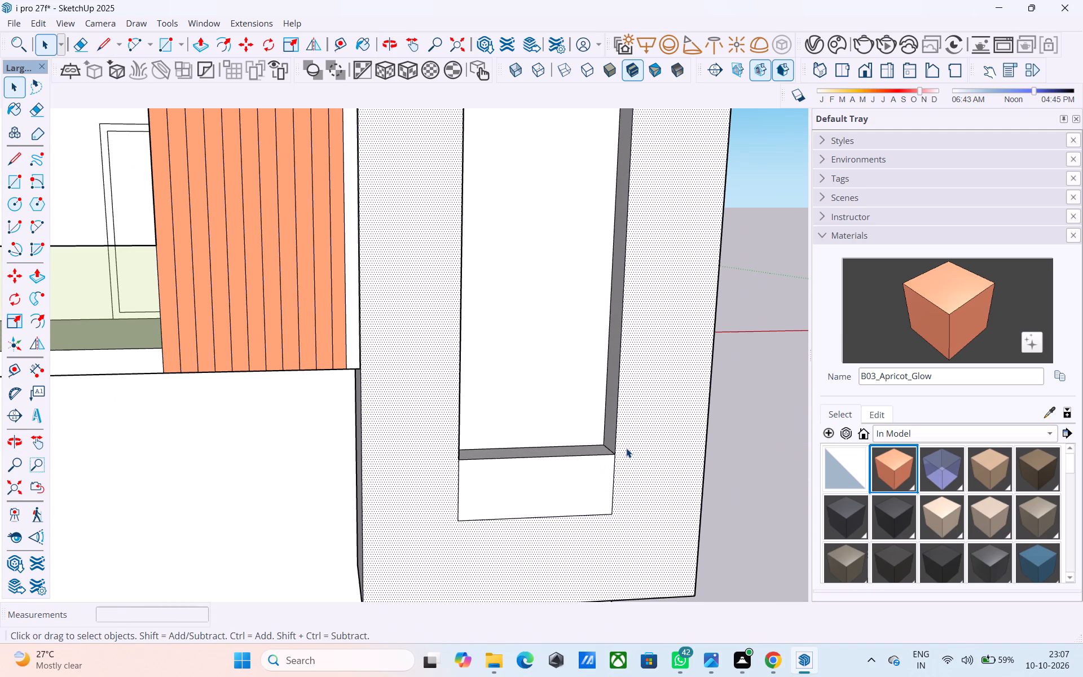
key(Delete)
Remove the small rectangle directly beneath the tower's recess, deleting its face and erasing its leftover edges.
scroll(622, 445, down, 2)
middle_drag(622, 445, 589, 429)
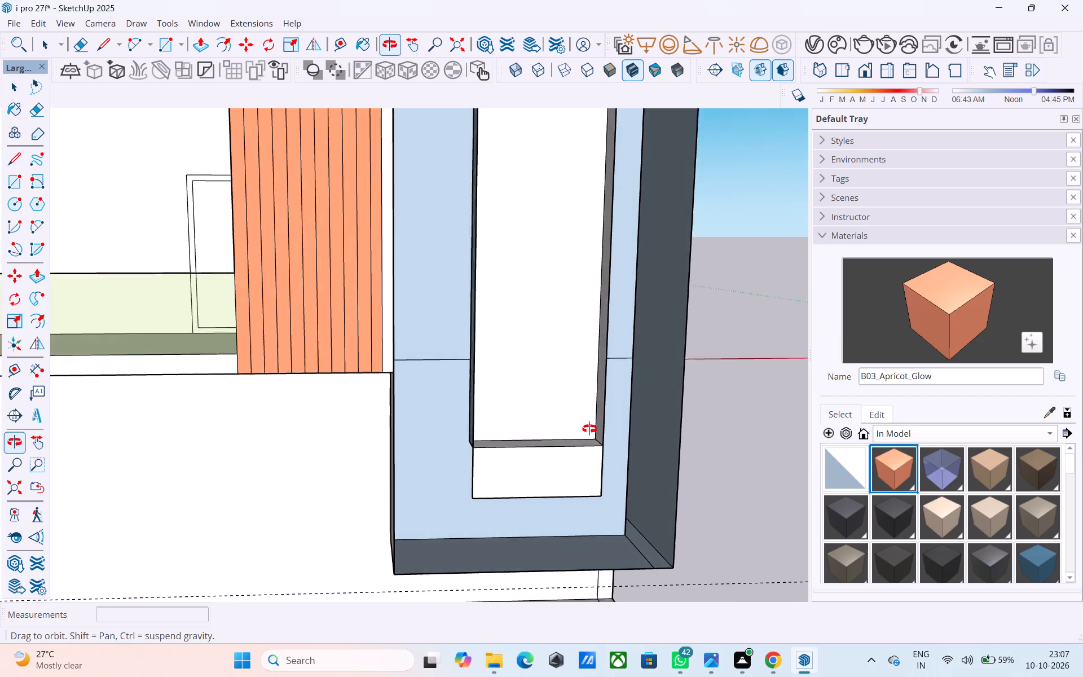
middle_drag(589, 429, 588, 429)
click(552, 461)
key(Delete)
middle_drag(553, 452, 690, 447)
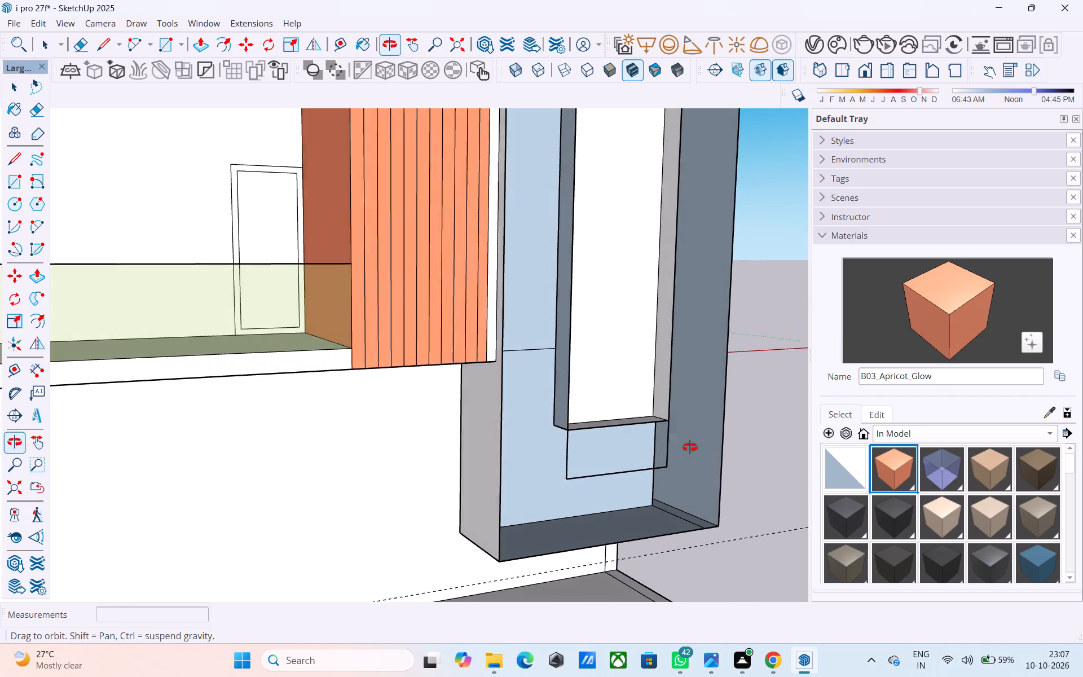
middle_drag(690, 447, 690, 446)
key(e)
drag(582, 464, 576, 466)
drag(593, 477, 589, 471)
click(678, 449)
Erase the two stray vertical lines sticking up above the top corners of the tower's recess.
scroll(643, 481, down, 4)
middle_drag(627, 499, 613, 509)
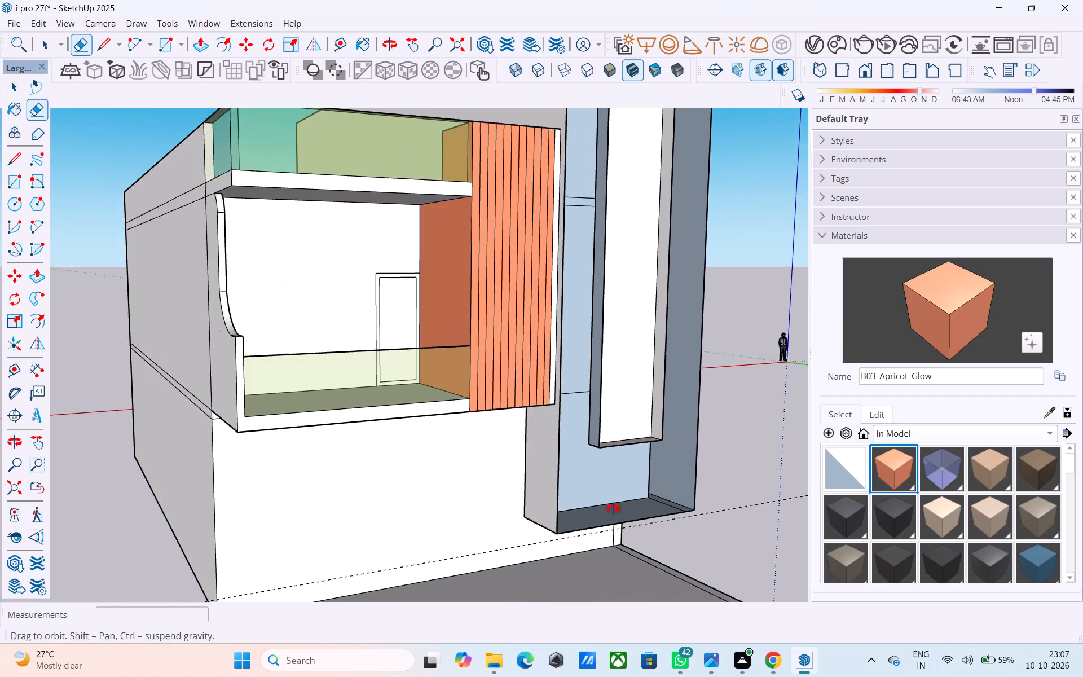
middle_drag(613, 509, 565, 588)
scroll(548, 527, down, 5)
scroll(593, 316, up, 4)
drag(583, 276, 586, 258)
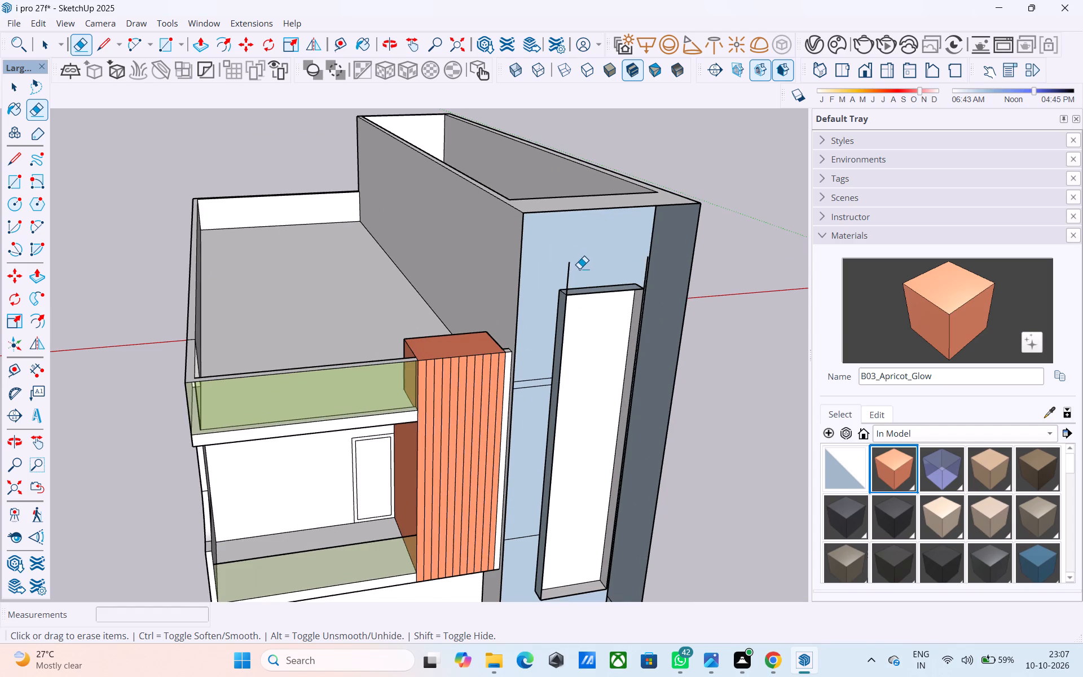
drag(579, 269, 567, 270)
middle_drag(628, 278, 588, 275)
click(623, 275)
click(626, 275)
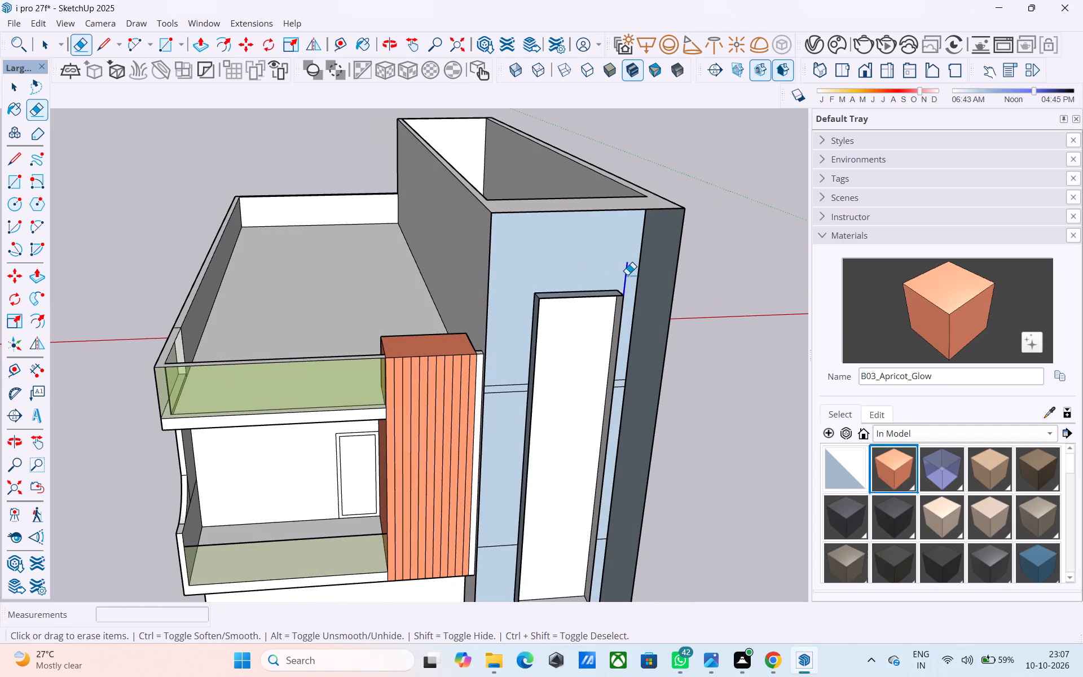
Draw diagonal lines from the recess's two bottom corners to the matching bottom corners of the tower front.
key(space)
scroll(615, 276, down, 7)
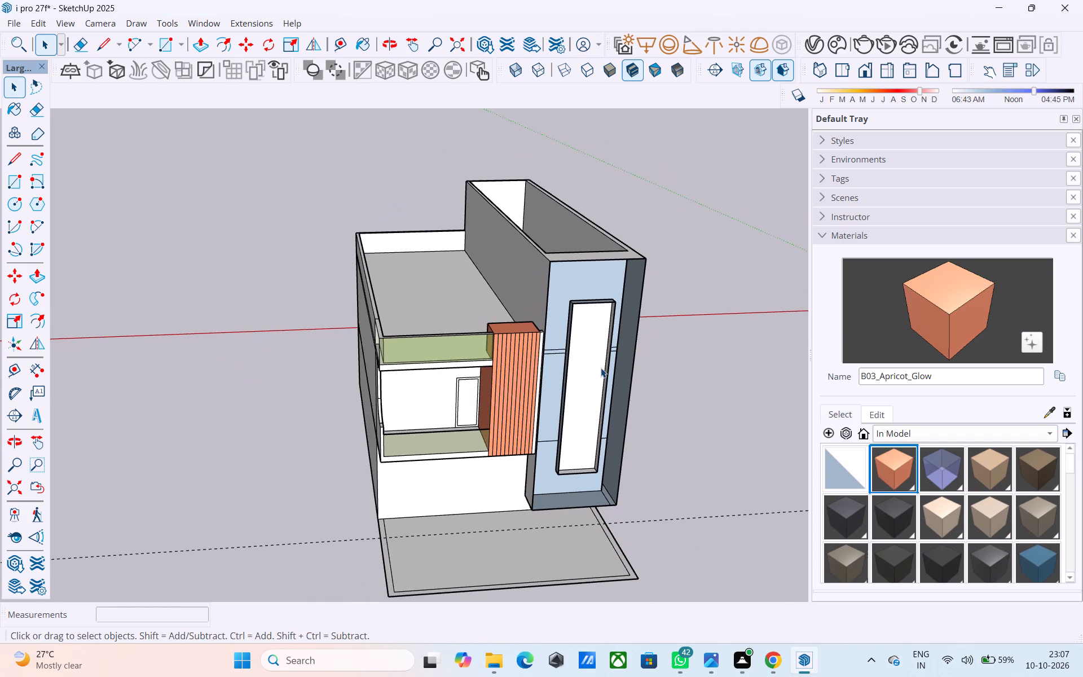
key(l)
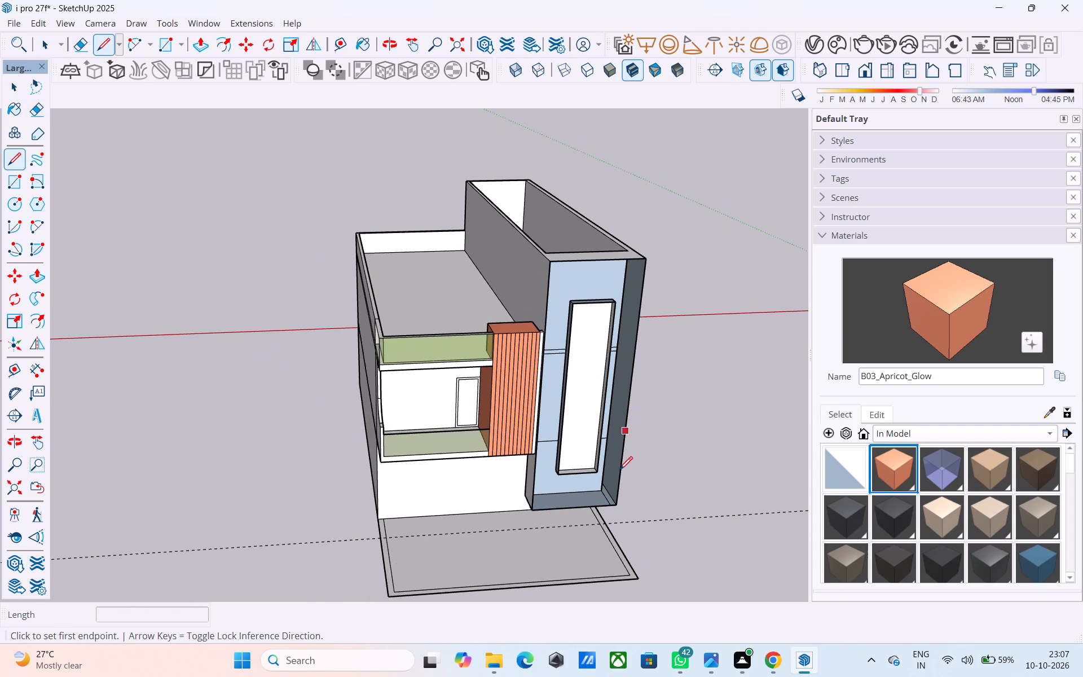
scroll(588, 495, up, 7)
click(609, 450)
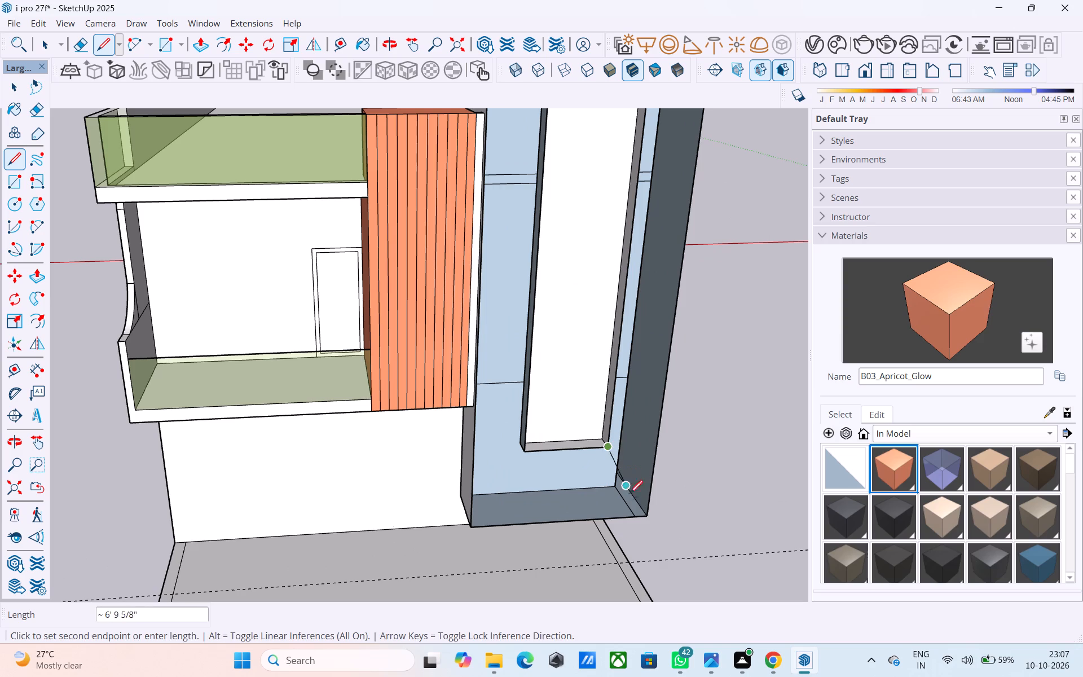
click(646, 515)
scroll(592, 486, down, 1)
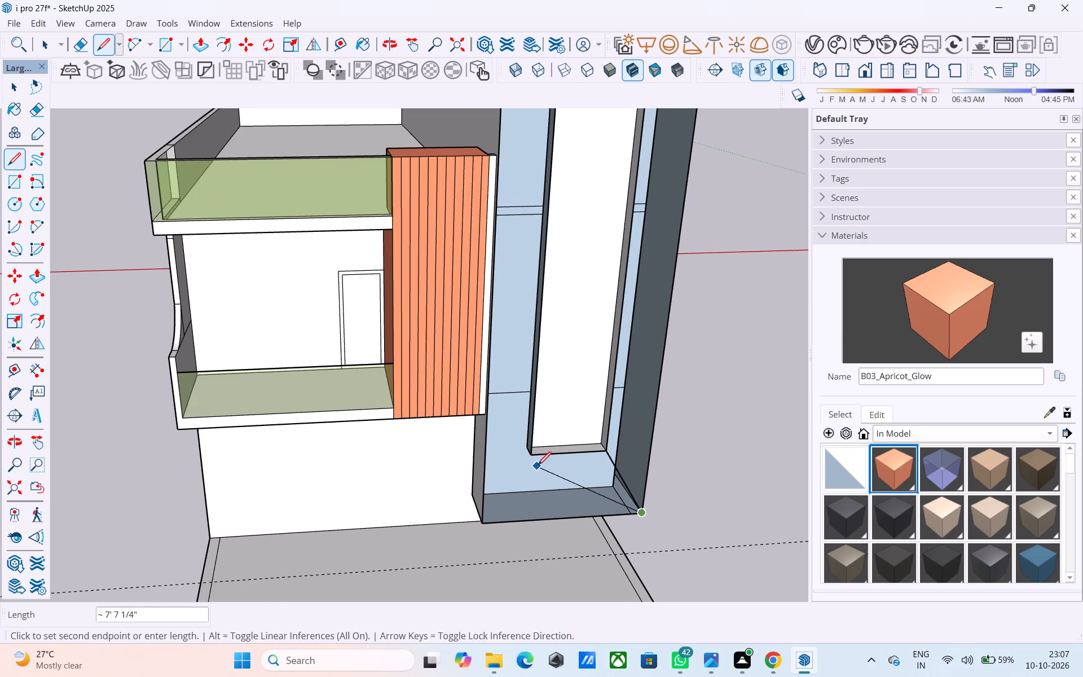
key(l)
scroll(538, 459, up, 2)
click(535, 457)
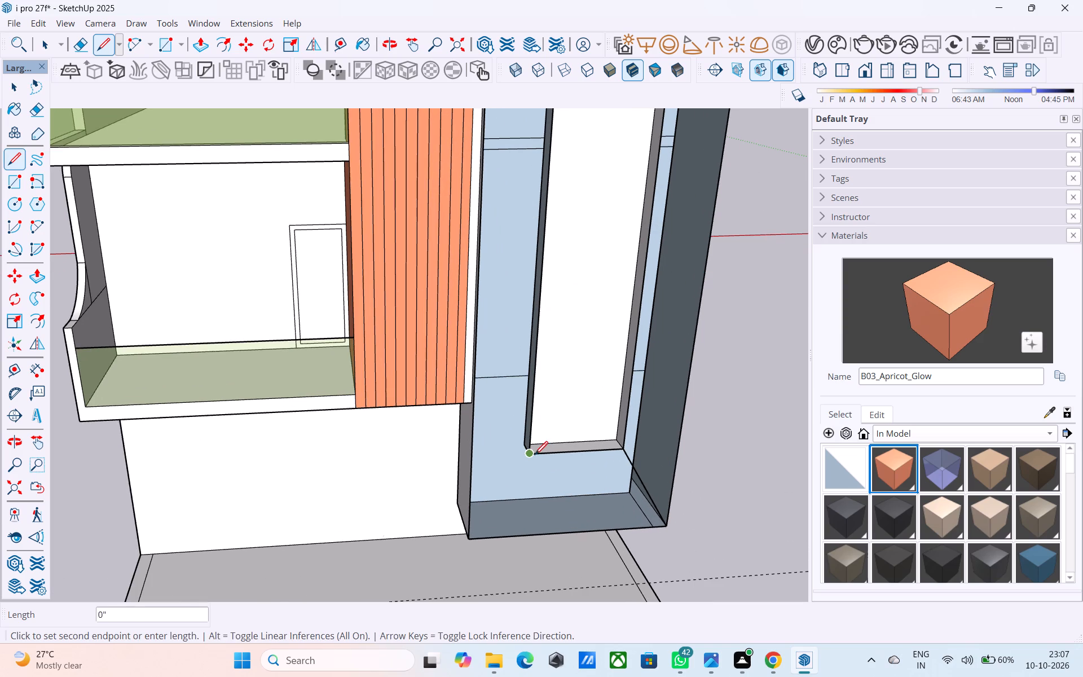
click(467, 539)
scroll(531, 499, down, 8)
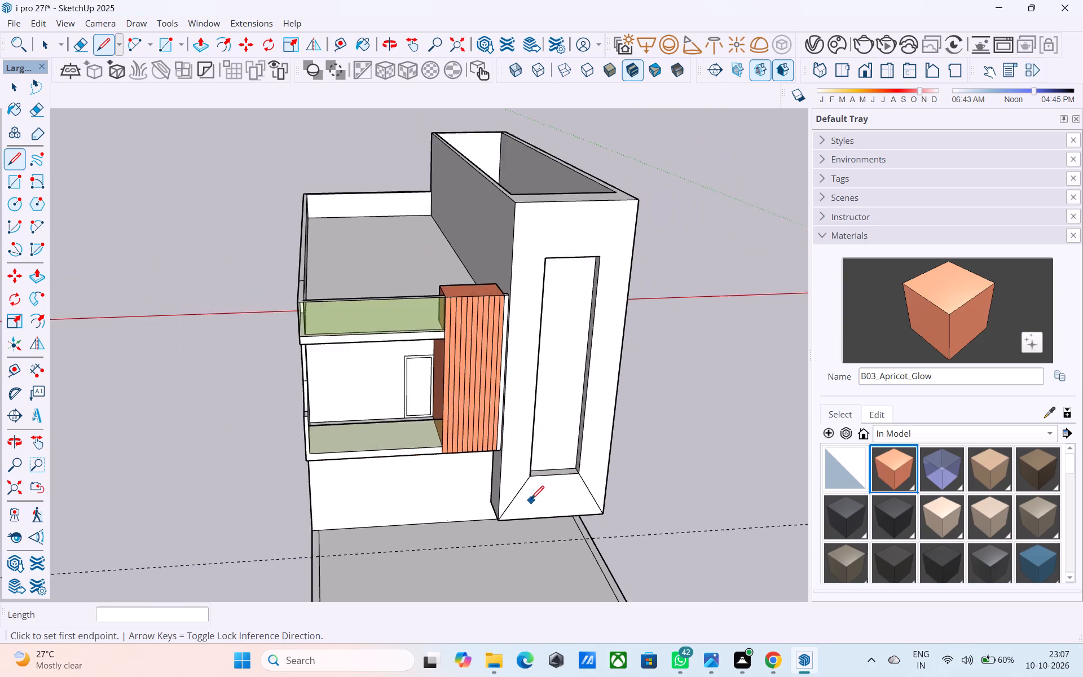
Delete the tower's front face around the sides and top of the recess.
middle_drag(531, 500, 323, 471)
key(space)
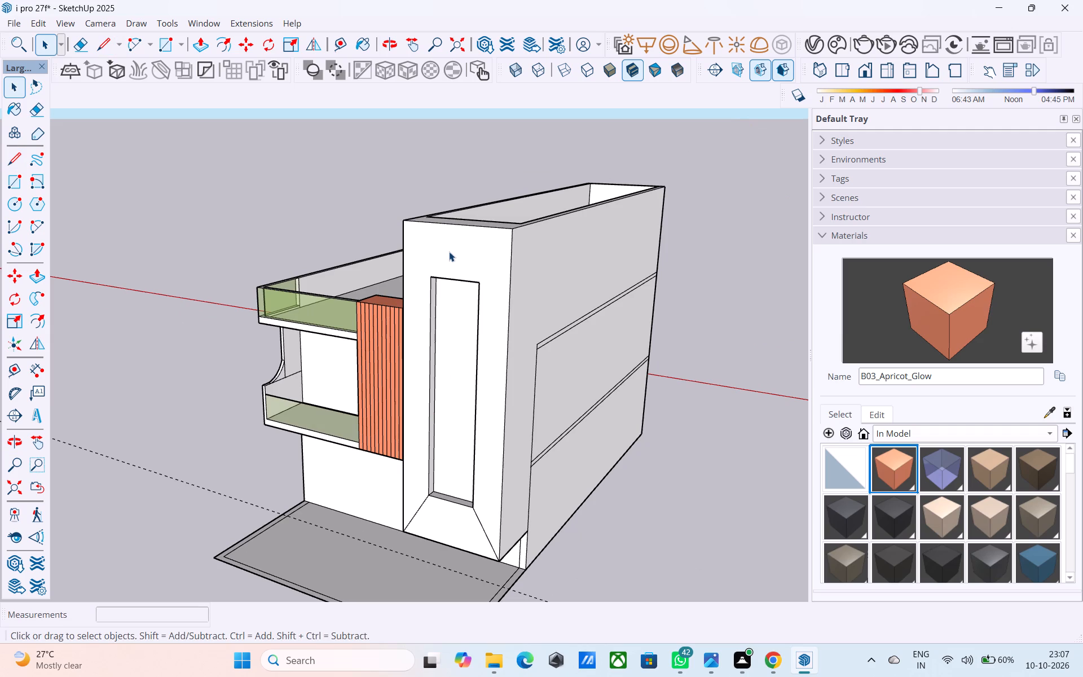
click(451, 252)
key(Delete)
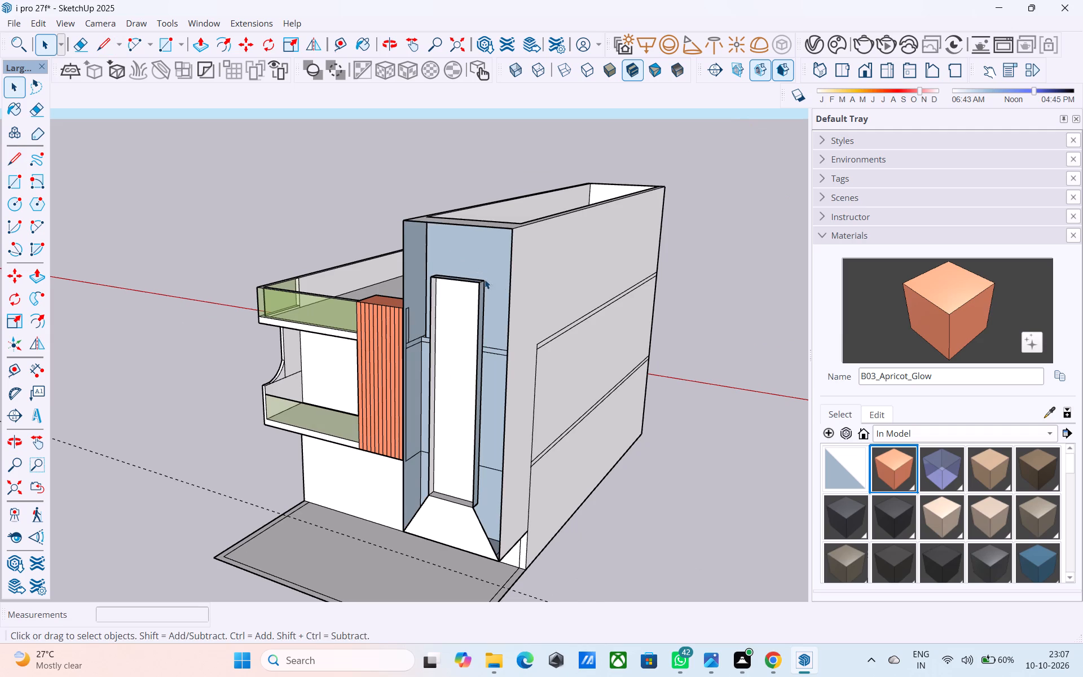
Draw a diagonal line from the recess's top outer corner to the tower front's top outer corner.
middle_drag(485, 279, 536, 297)
key(l)
scroll(512, 304, up, 6)
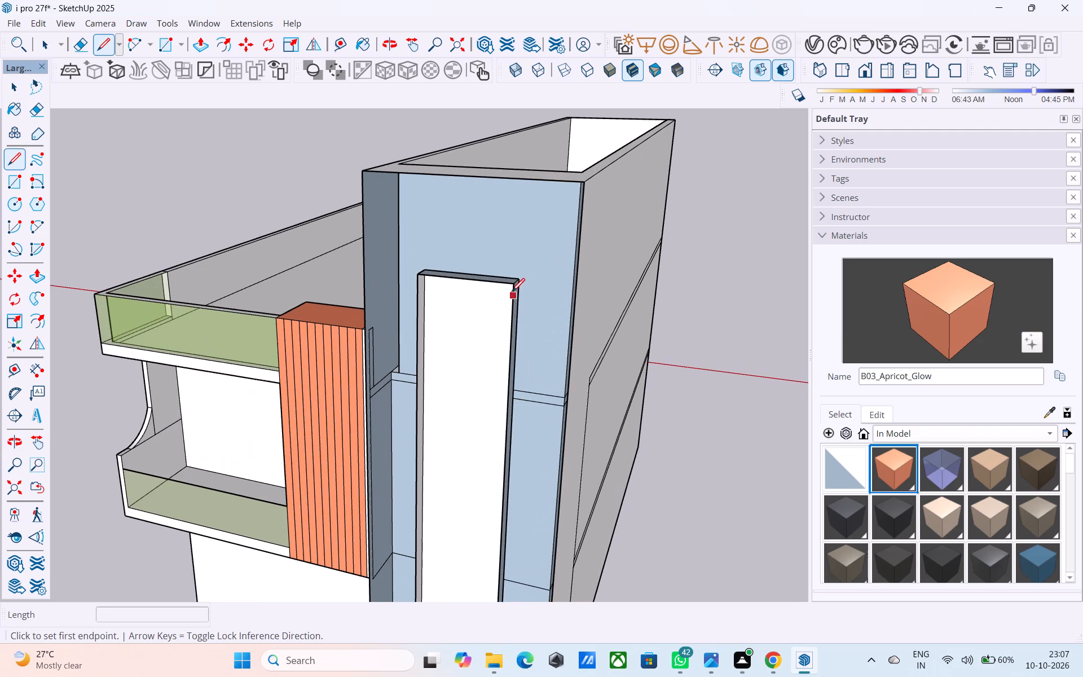
click(512, 288)
scroll(567, 187, up, 4)
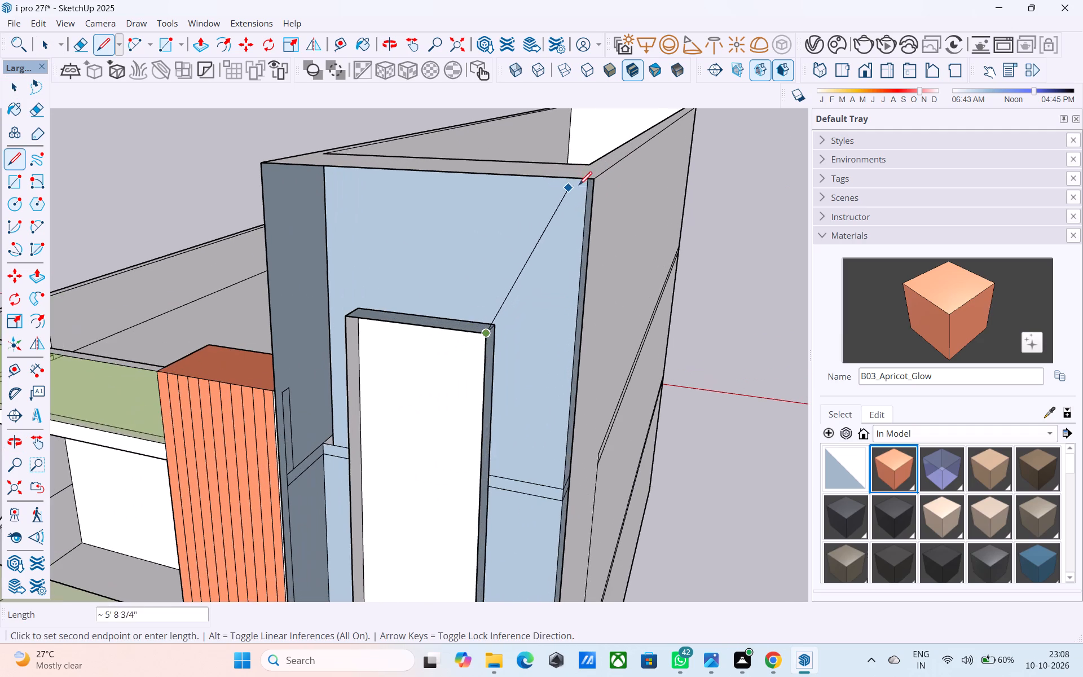
click(592, 182)
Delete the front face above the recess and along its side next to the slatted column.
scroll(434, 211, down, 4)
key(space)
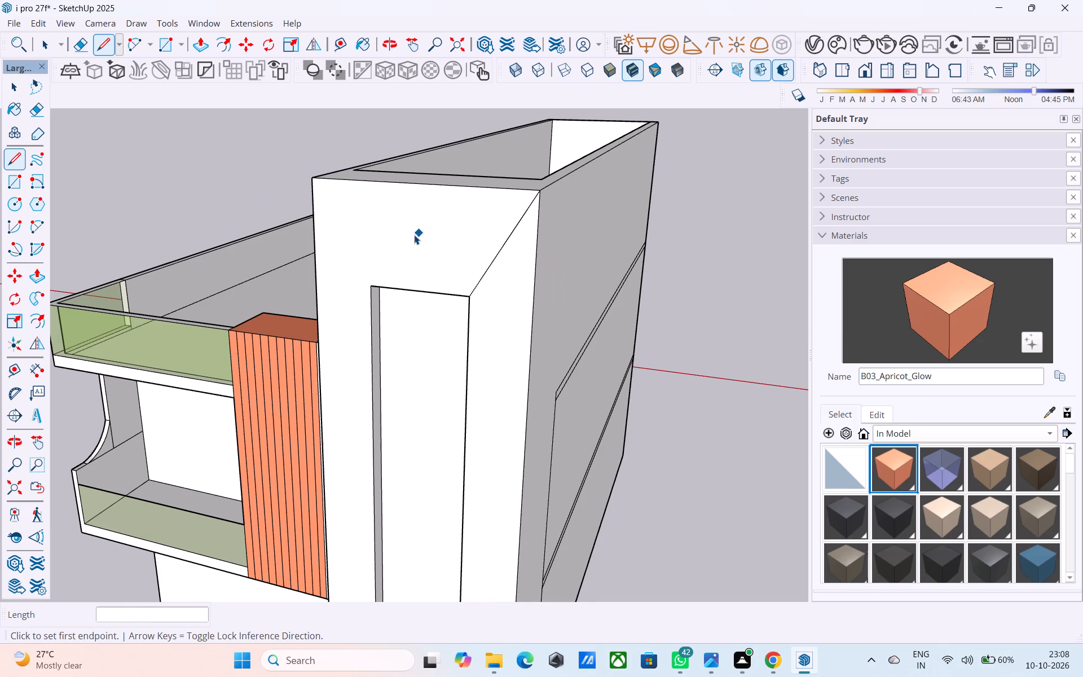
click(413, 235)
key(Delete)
Examine the tower's opened front and its diagonal corner edges from several angles.
middle_drag(418, 239, 683, 235)
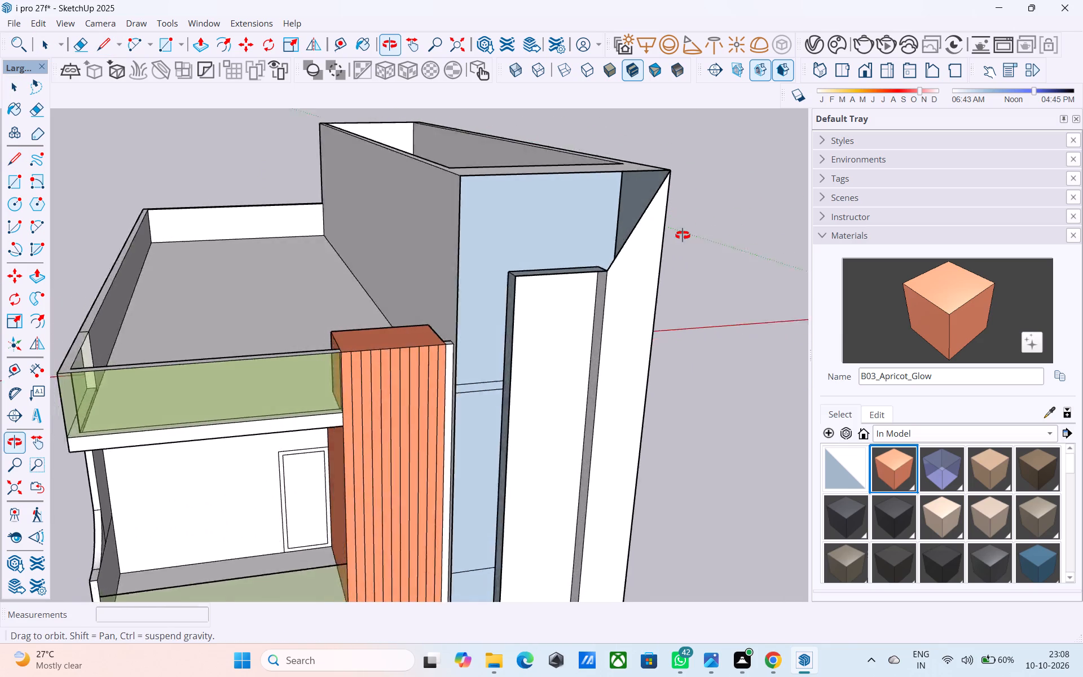
middle_drag(683, 235, 706, 227)
scroll(706, 227, down, 3)
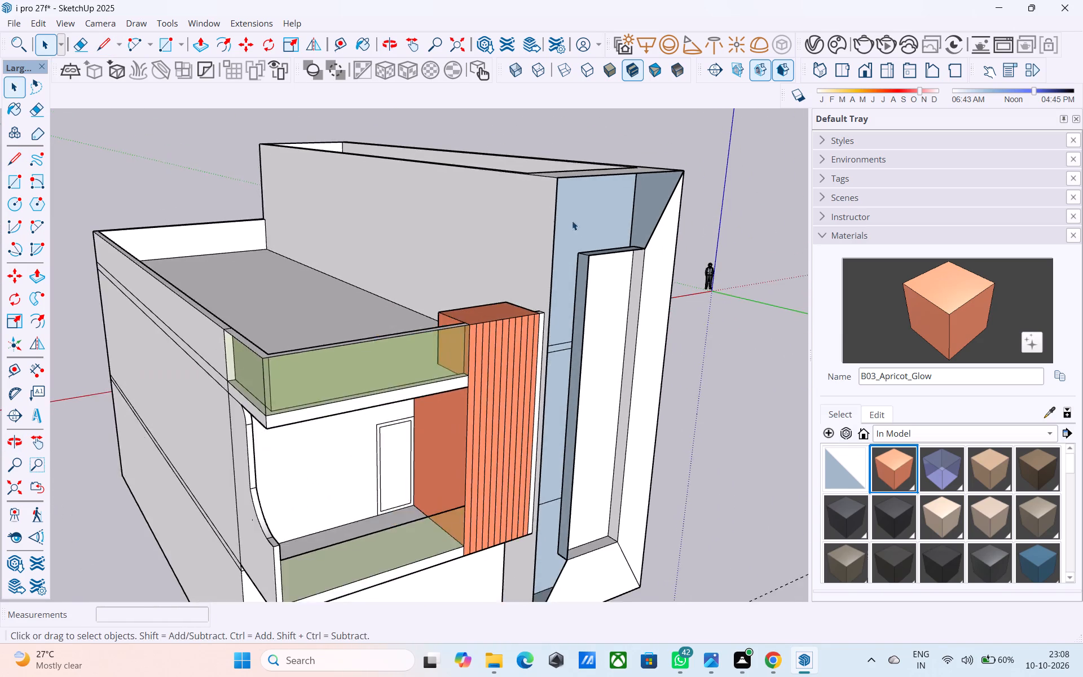
scroll(572, 221, down, 2)
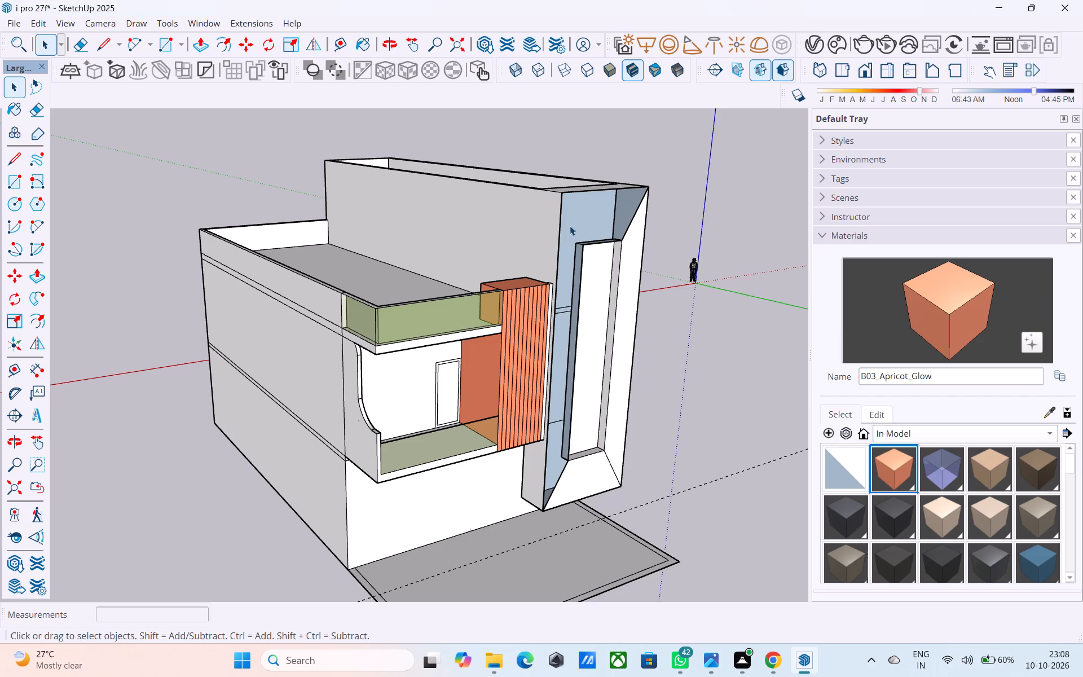
scroll(570, 226, down, 2)
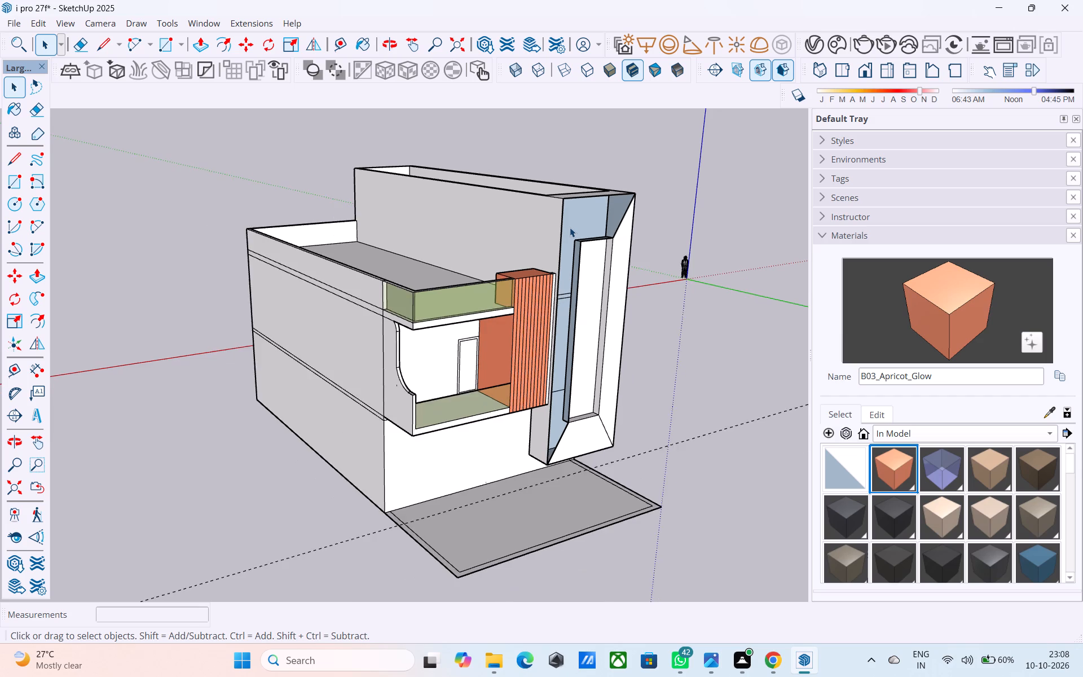
middle_drag(570, 227, 496, 257)
middle_drag(579, 267, 501, 249)
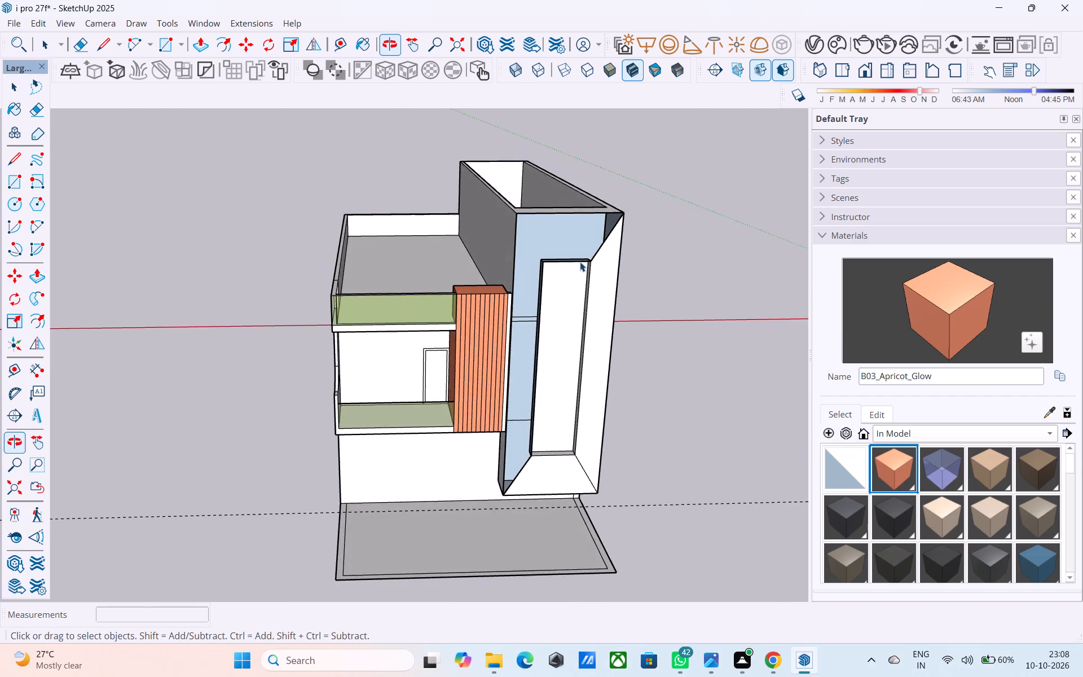
scroll(586, 261, up, 7)
scroll(591, 263, down, 6)
middle_drag(614, 293, 596, 279)
shift+middle_drag(631, 287, 631, 287)
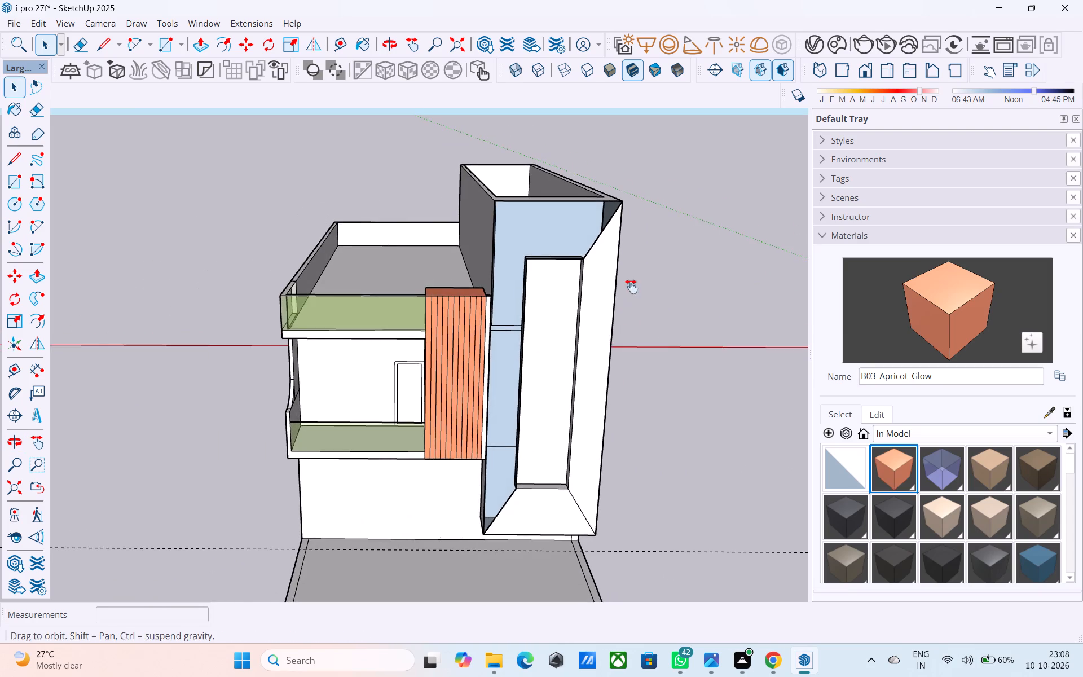
shift+middle_drag(631, 287, 598, 269)
scroll(582, 275, up, 3)
scroll(573, 271, down, 4)
middle_drag(573, 275, 558, 271)
Save the model.
key(ctrl+s)
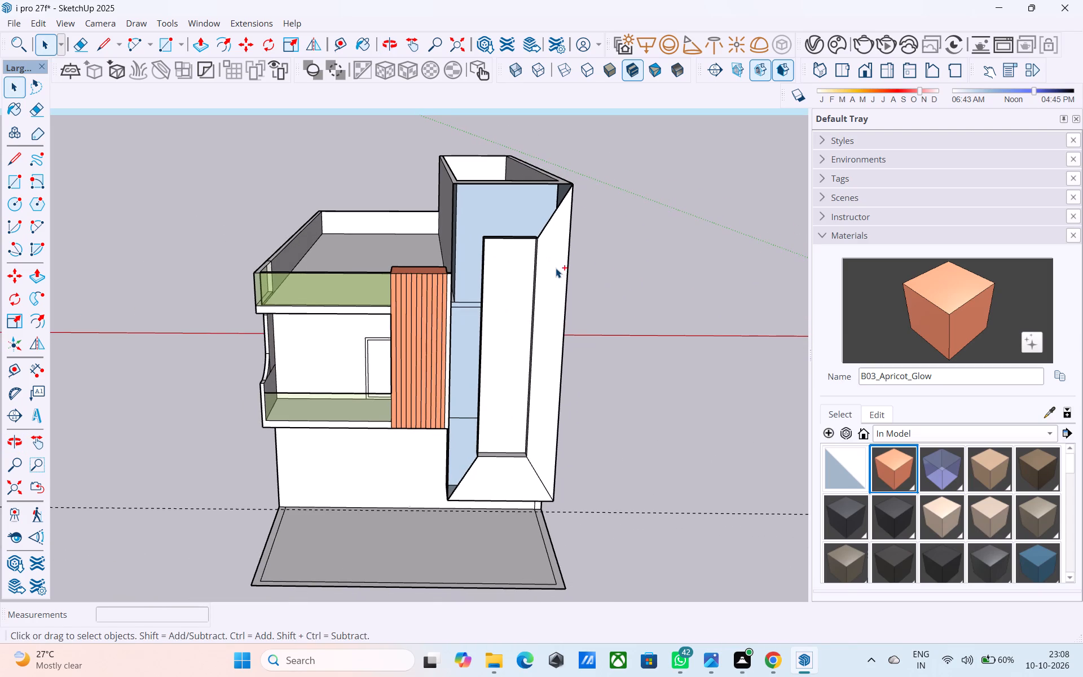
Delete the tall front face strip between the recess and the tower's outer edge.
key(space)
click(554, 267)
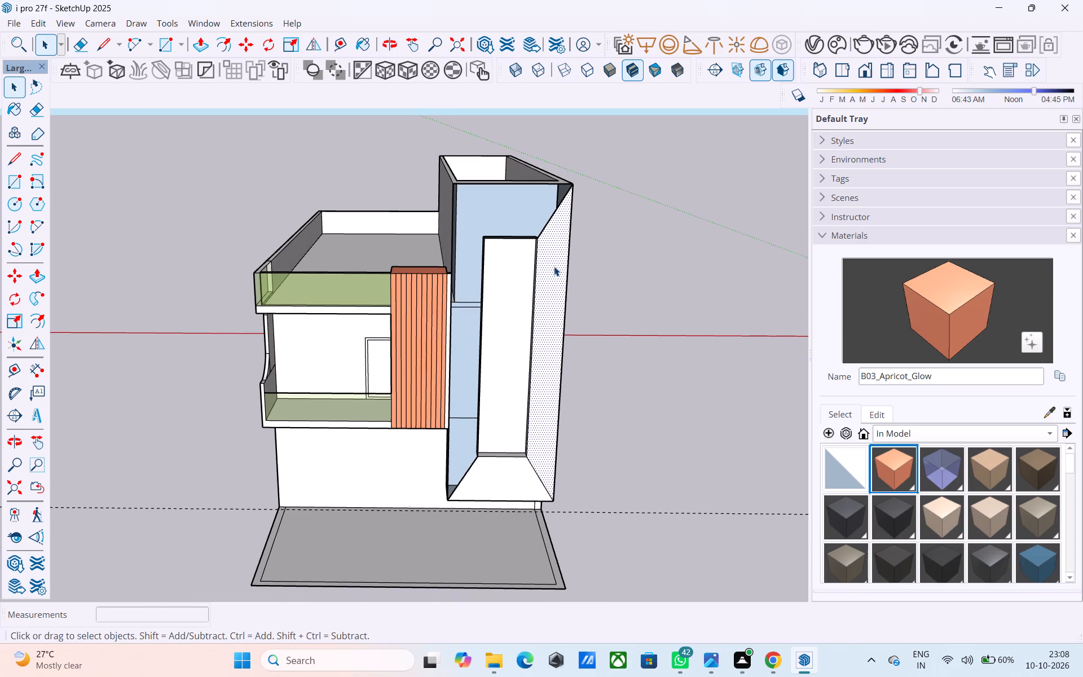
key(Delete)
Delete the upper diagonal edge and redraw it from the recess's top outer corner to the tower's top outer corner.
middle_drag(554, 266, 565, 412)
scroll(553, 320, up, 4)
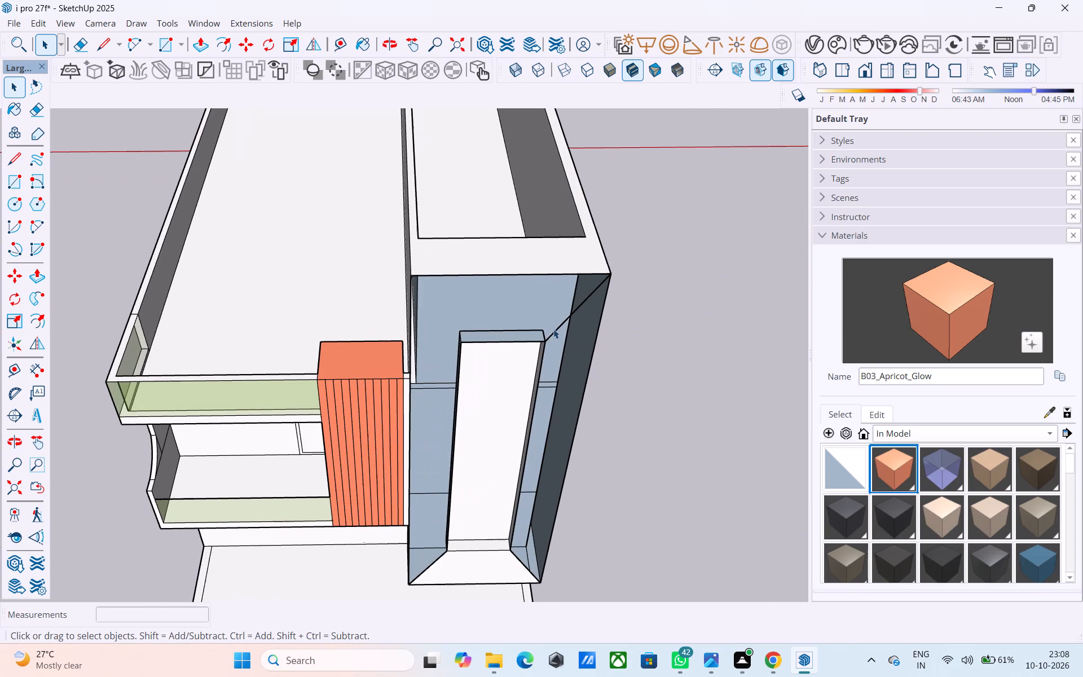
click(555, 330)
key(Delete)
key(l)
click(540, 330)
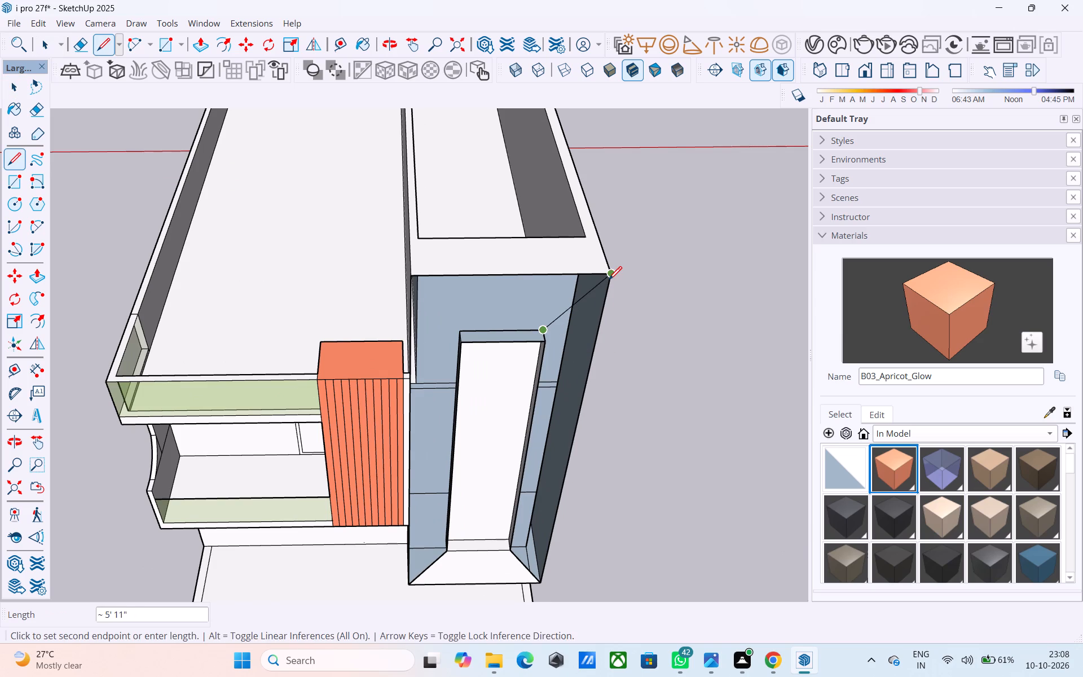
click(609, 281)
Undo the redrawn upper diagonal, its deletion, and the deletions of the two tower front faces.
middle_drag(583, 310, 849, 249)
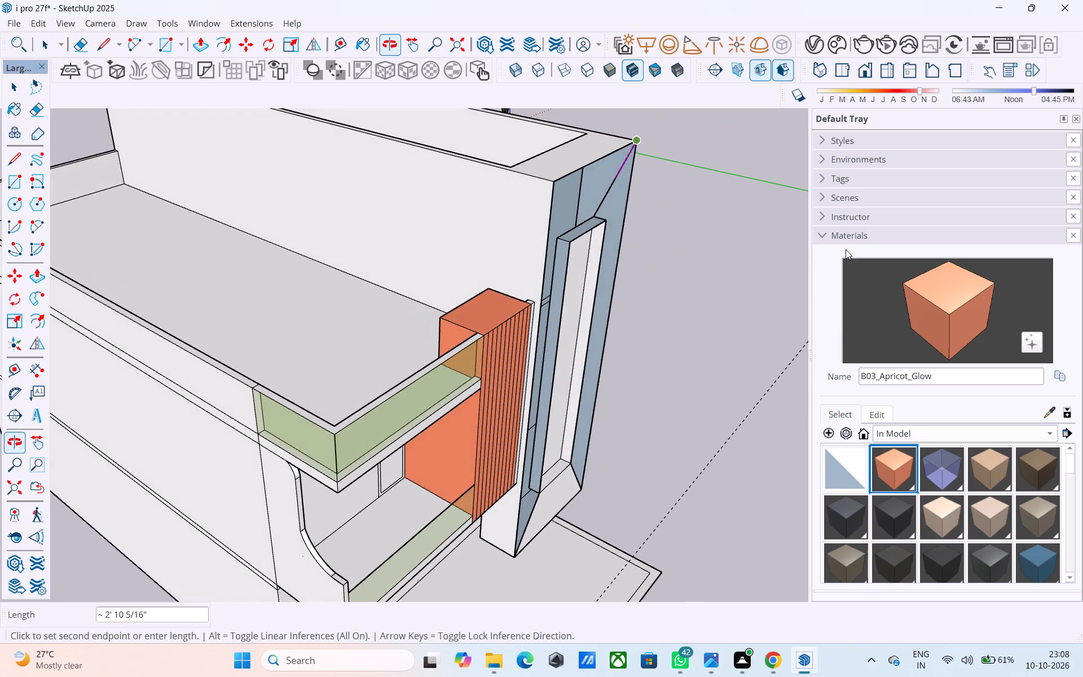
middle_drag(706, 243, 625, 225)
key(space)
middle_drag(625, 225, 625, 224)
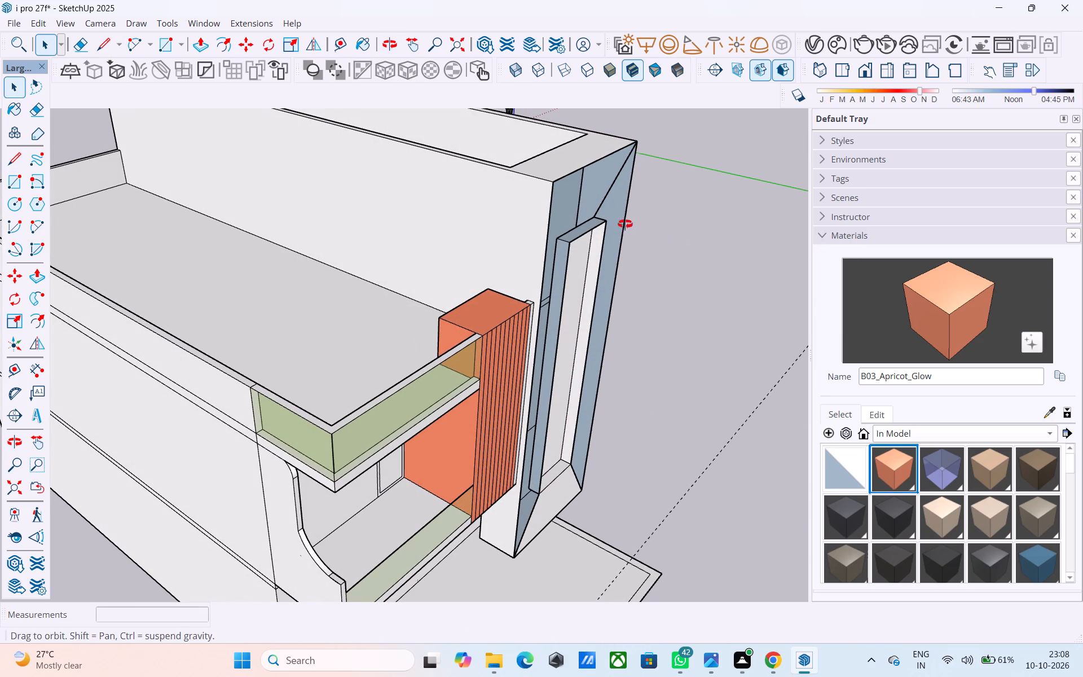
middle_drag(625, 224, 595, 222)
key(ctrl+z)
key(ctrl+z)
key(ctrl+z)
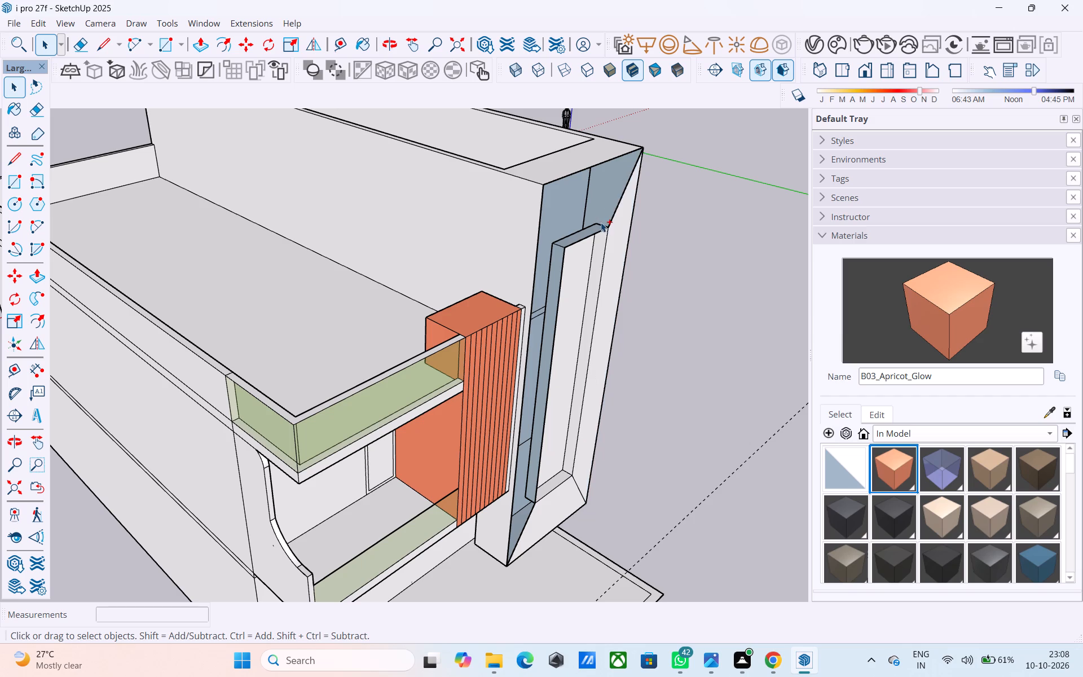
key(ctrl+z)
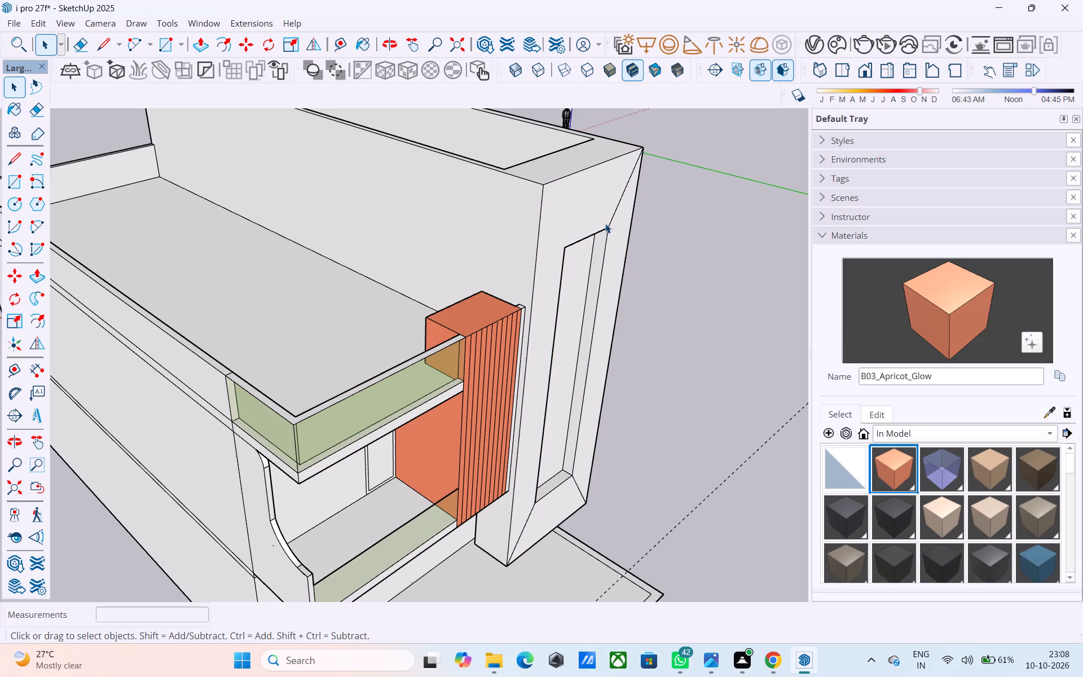
Erase the diagonal edges running from the recess corners to the tower's outer corners on the front face.
middle_drag(608, 225, 479, 207)
key(e)
drag(495, 562, 488, 555)
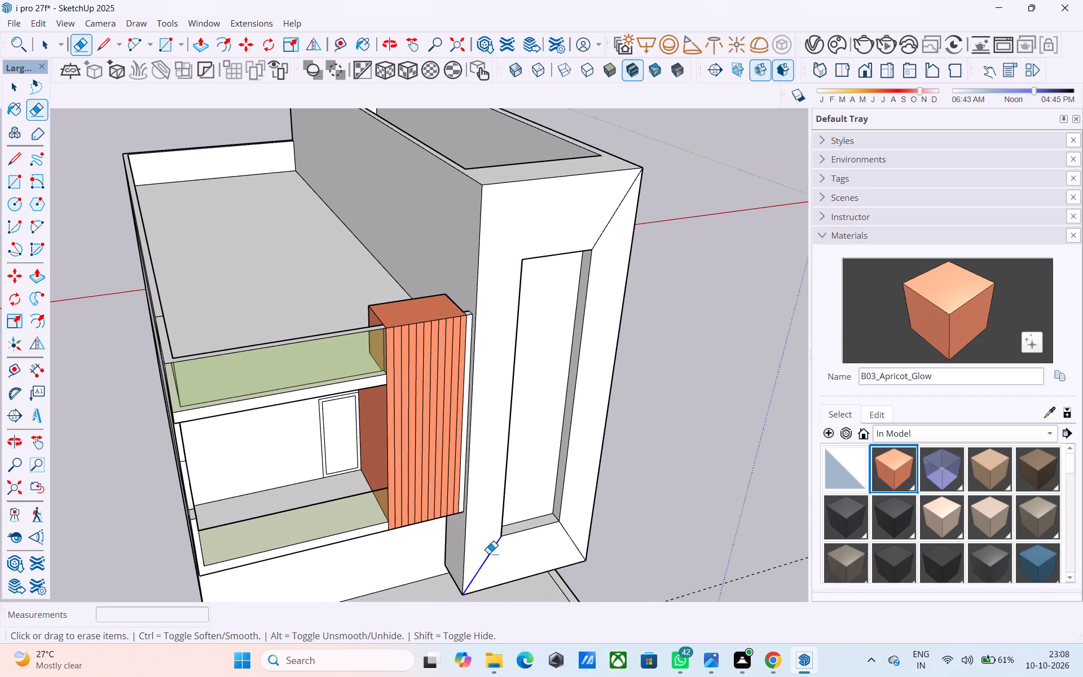
drag(578, 533, 562, 552)
drag(609, 237, 599, 230)
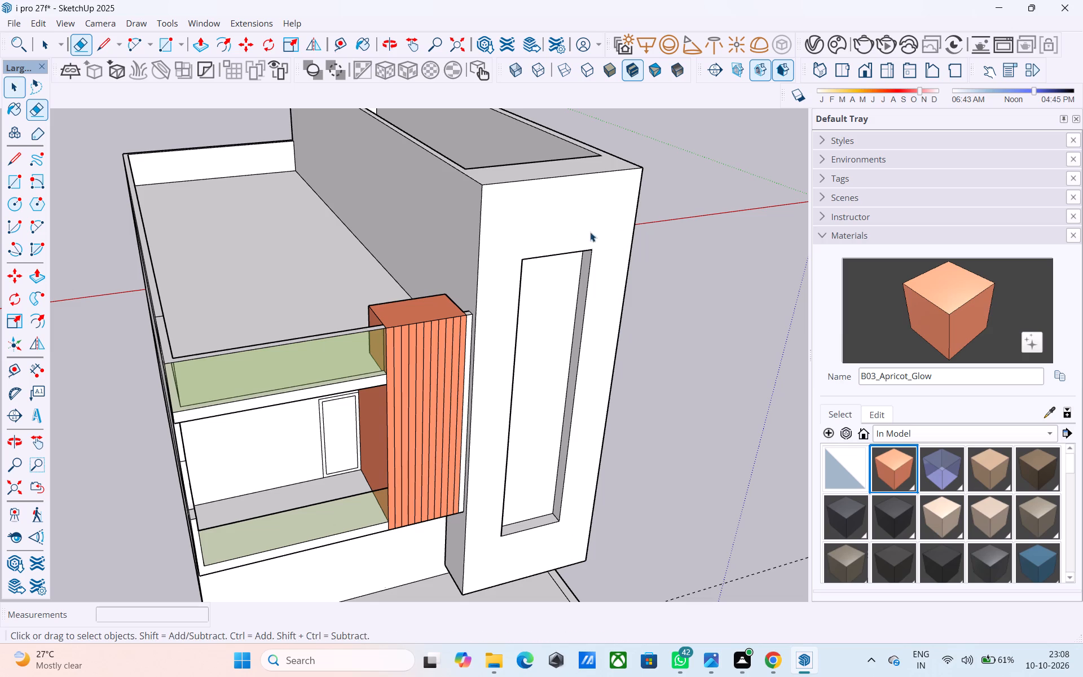
Offset the tower front face's outer outline inward by 9".
key(space)
click(565, 232)
key(f)
click(565, 232)
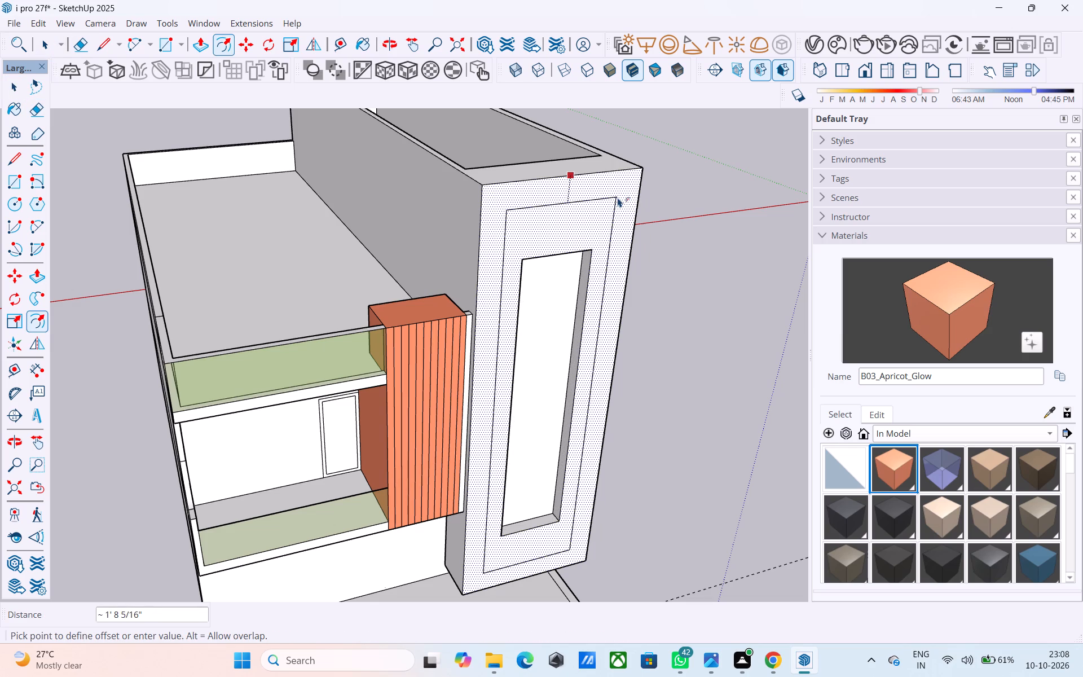
text(9")
key(Return)
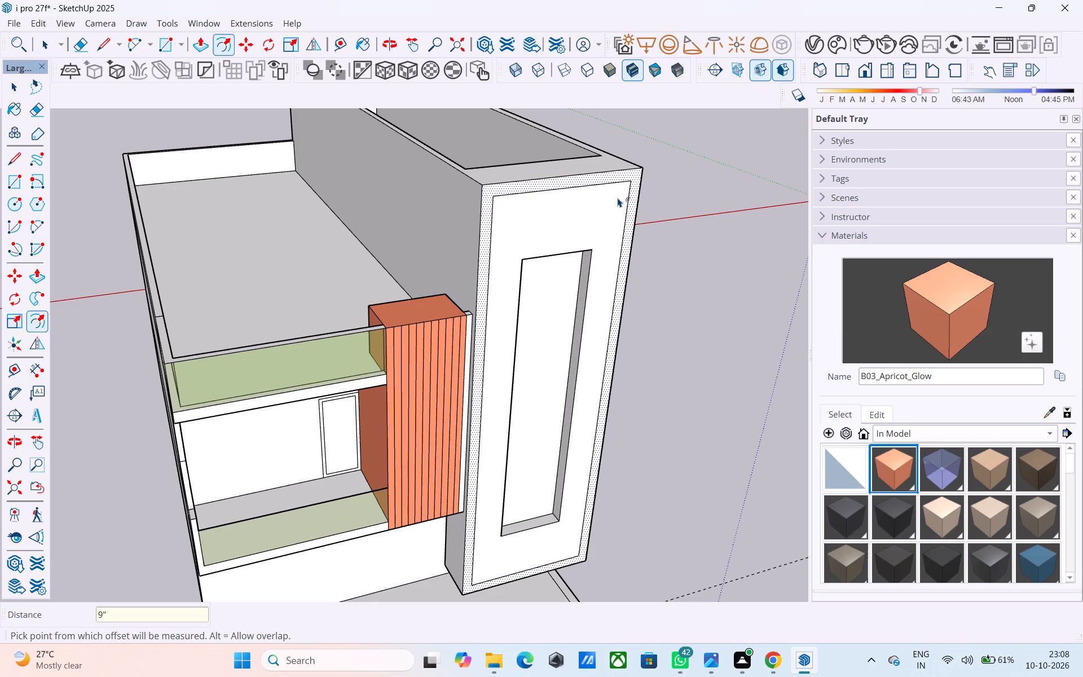
key(space)
Delete the tower front face between the offset border and the tall recess.
scroll(622, 199, down, 3)
middle_drag(681, 276, 616, 197)
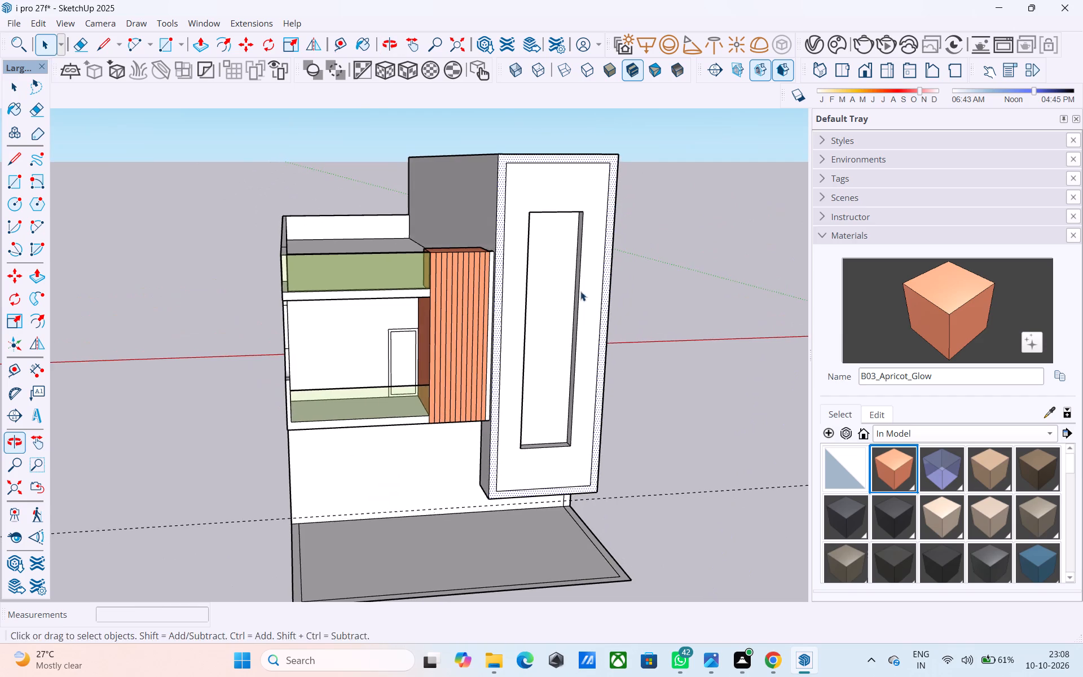
shift+middle_drag(579, 295, 558, 267)
scroll(560, 274, up, 3)
scroll(561, 274, down, 3)
middle_drag(561, 274, 534, 327)
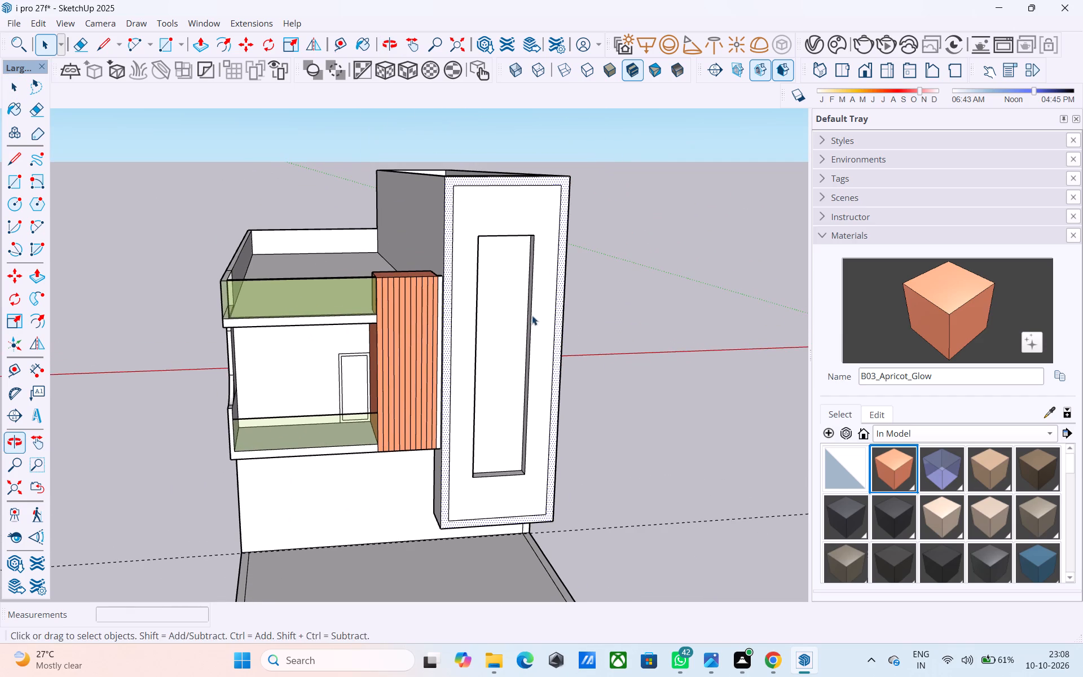
middle_drag(532, 232, 654, 241)
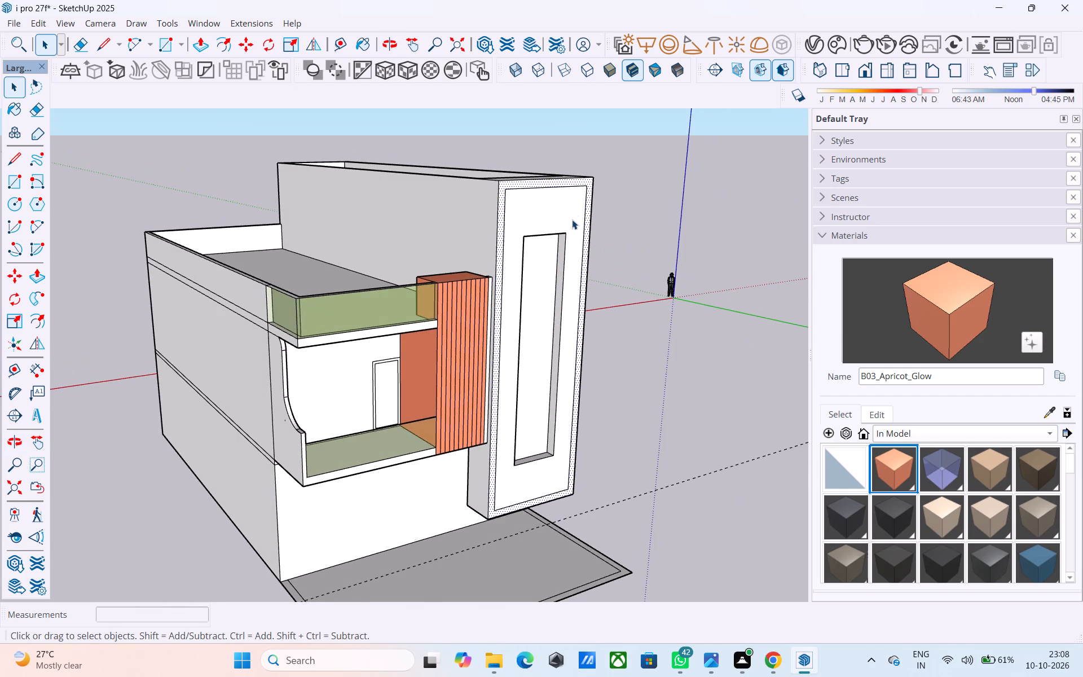
scroll(577, 208, up, 3)
middle_drag(545, 299, 552, 269)
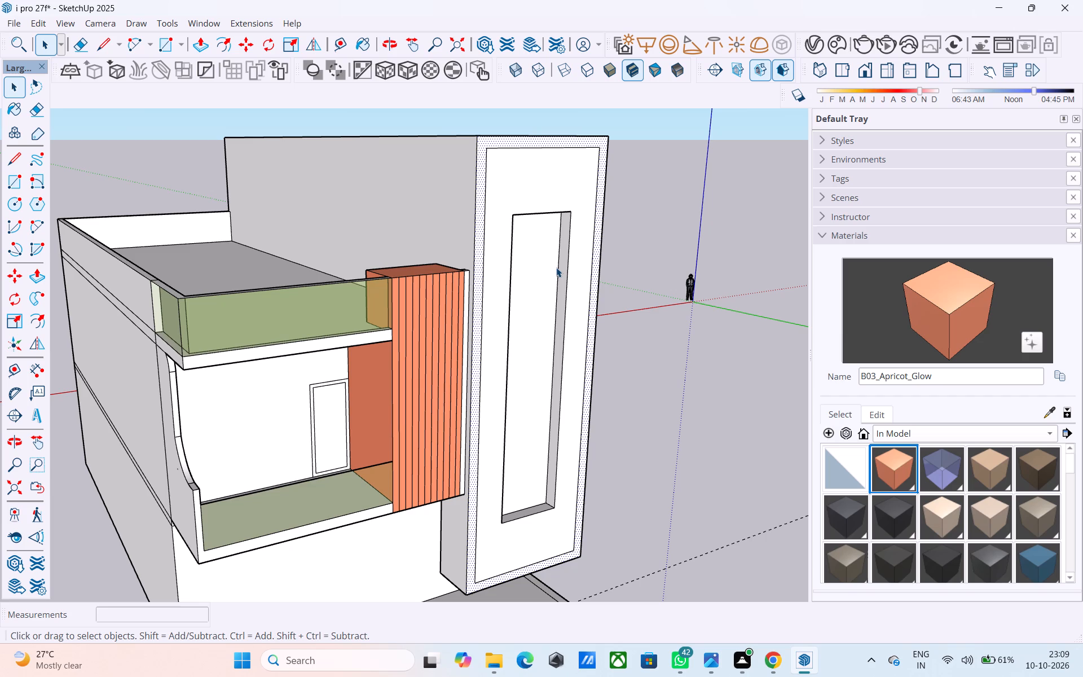
middle_drag(556, 267, 473, 270)
scroll(474, 270, up, 1)
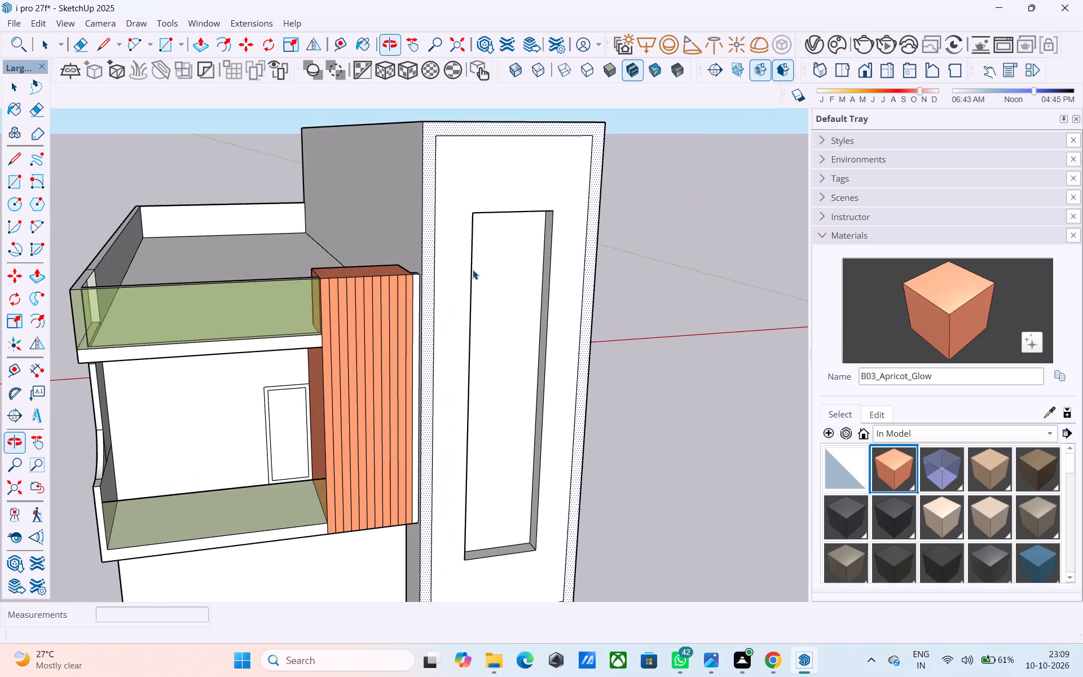
middle_drag(503, 265, 492, 258)
click(554, 236)
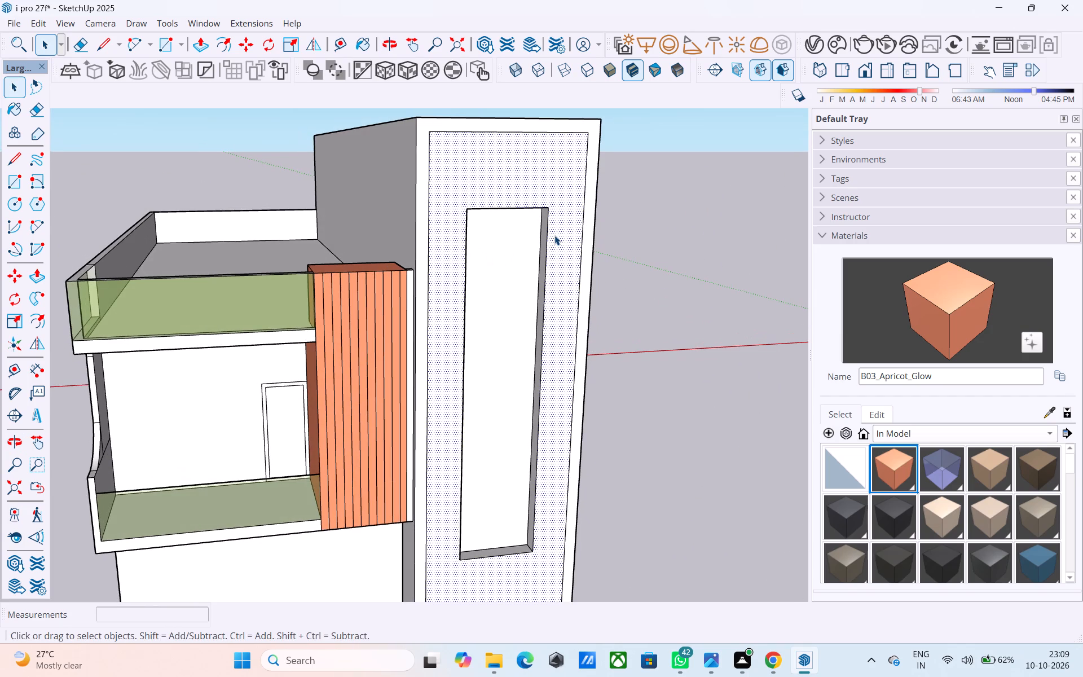
key(Delete)
Draw two diagonal edges joining the recess's upper back corners to the border's upper inner corners.
middle_drag(553, 235, 557, 296)
key(l)
middle_drag(549, 251, 543, 276)
scroll(543, 276, up, 3)
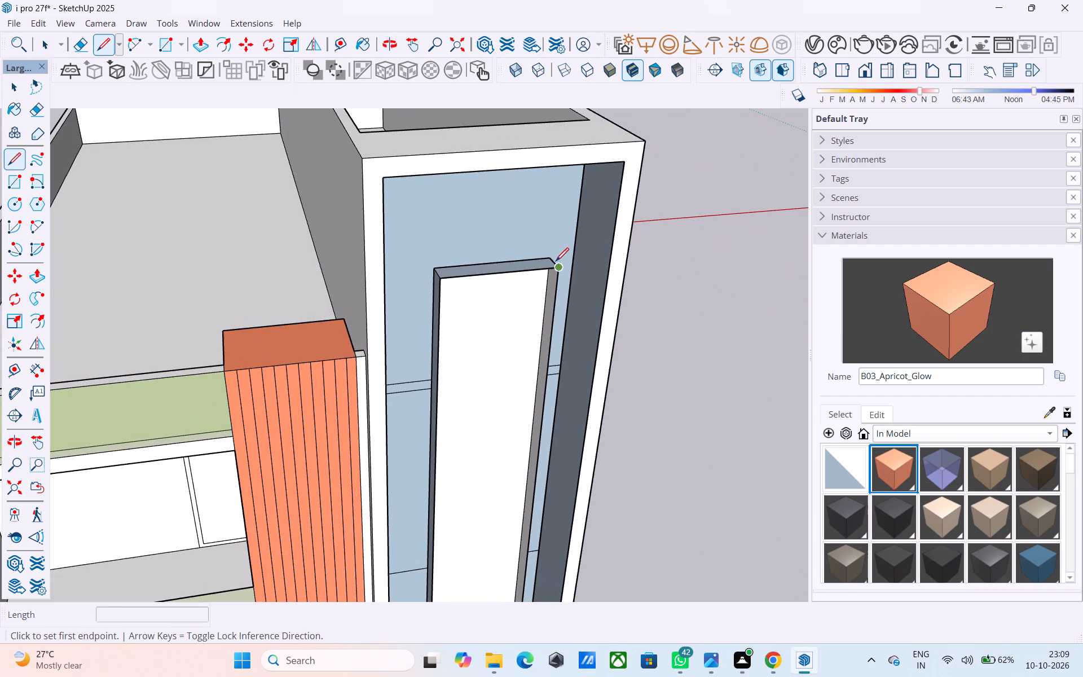
click(551, 261)
click(627, 162)
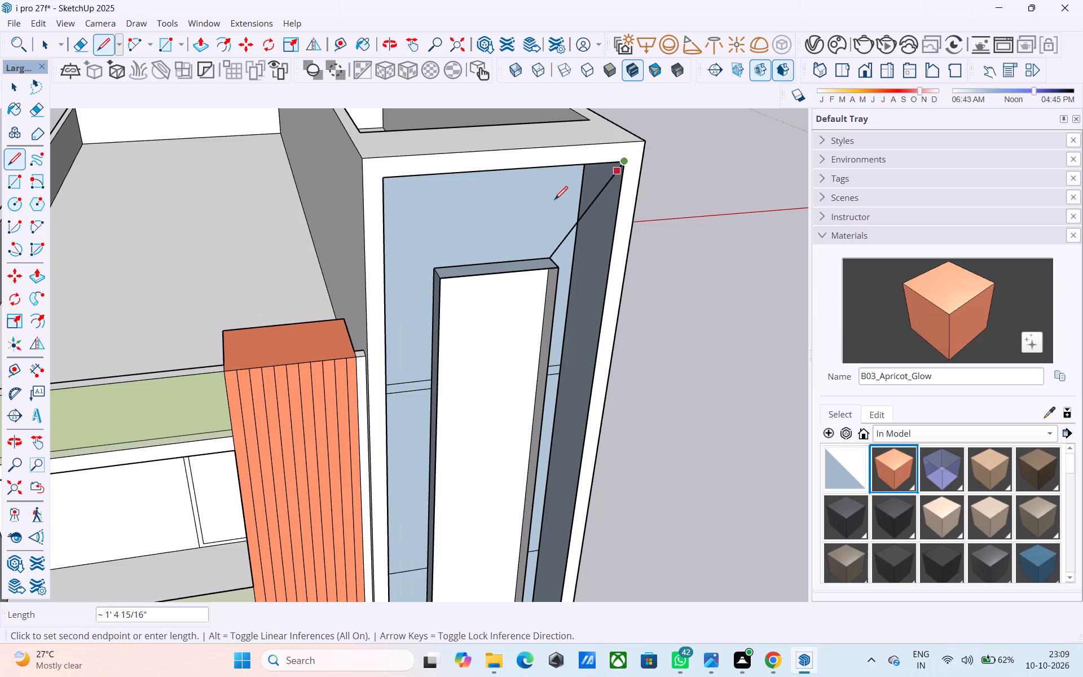
key(l)
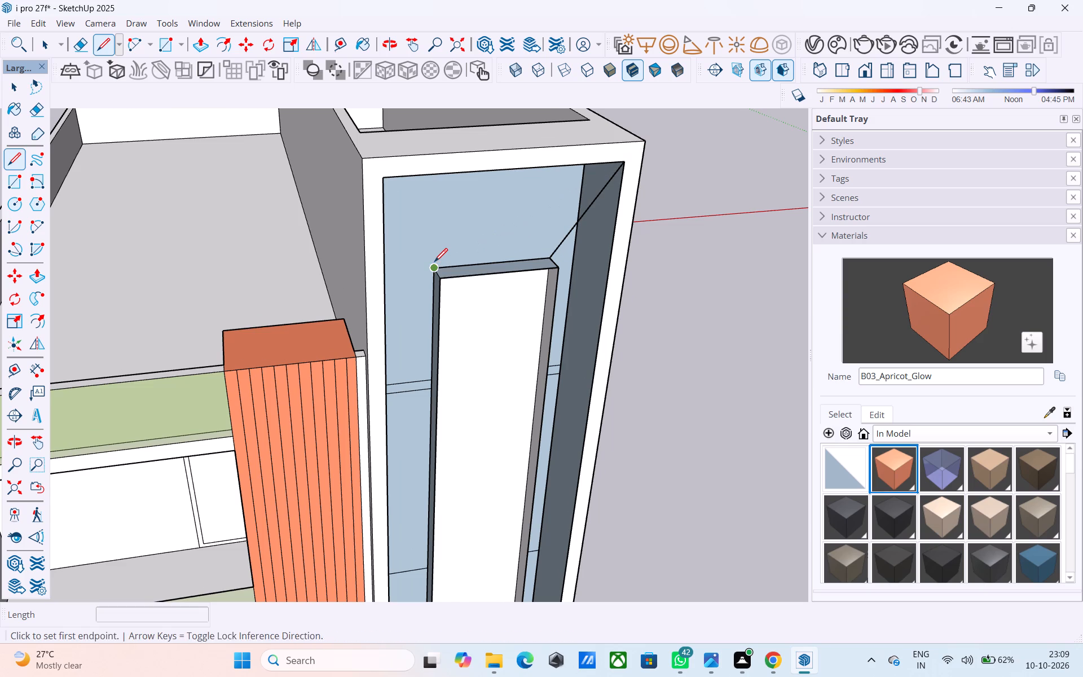
click(434, 263)
click(386, 175)
key(space)
Draw two diagonal edges joining the recess's lower back corners to the border's lower inner corners.
middle_drag(447, 285, 547, 233)
scroll(473, 211, down, 7)
middle_drag(515, 401, 486, 338)
scroll(445, 473, up, 5)
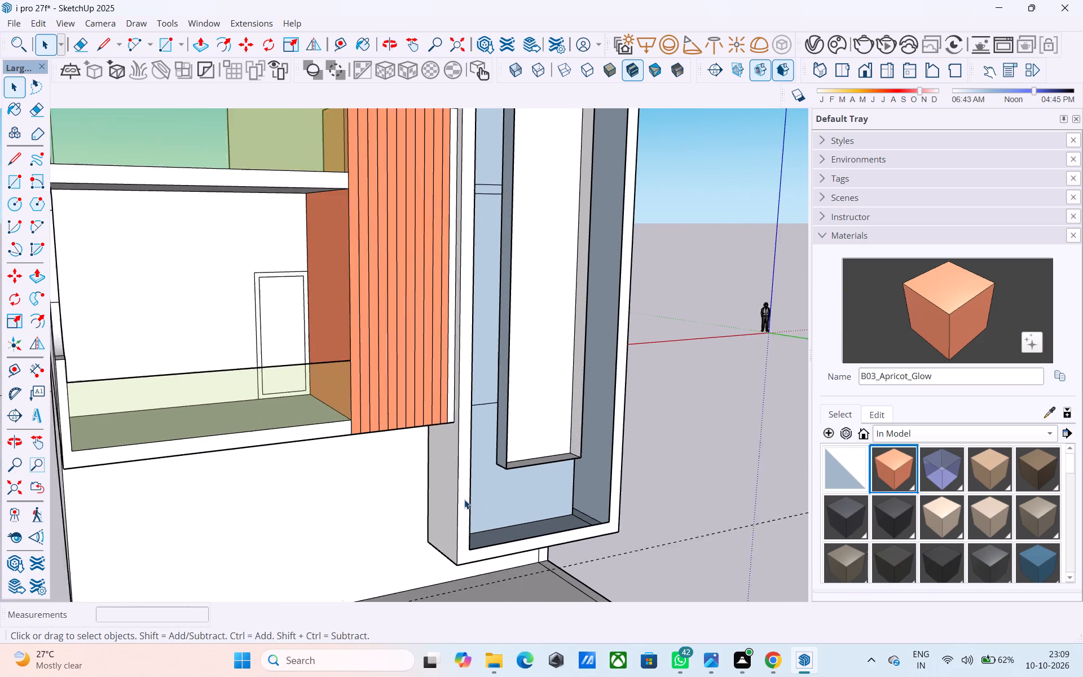
scroll(464, 499, up, 1)
key(l)
click(504, 461)
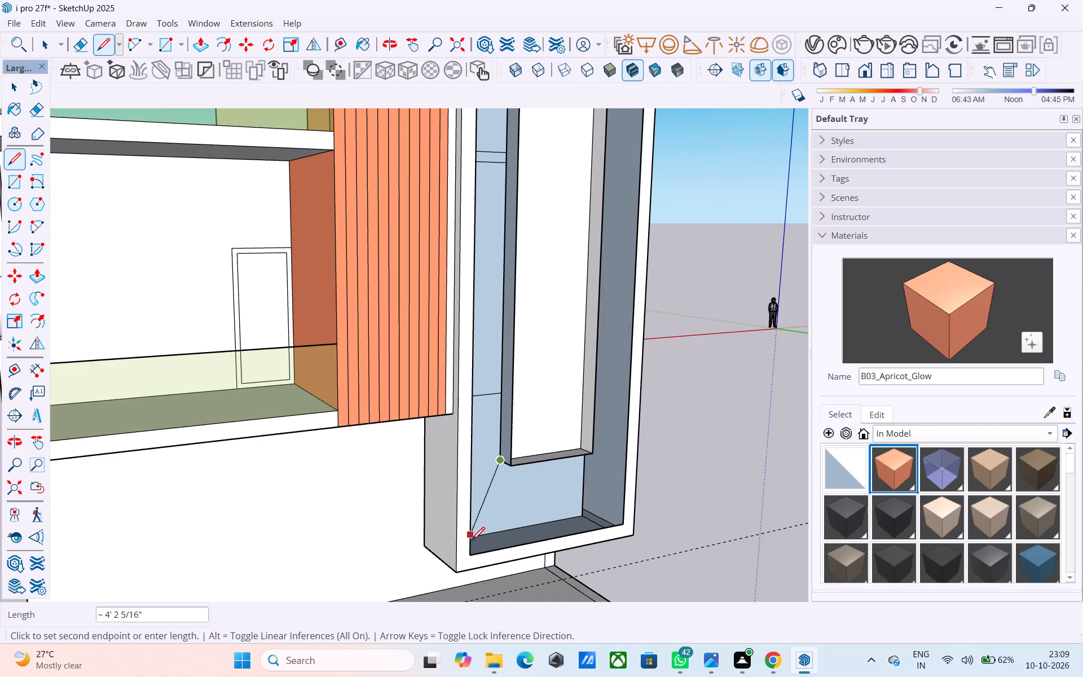
click(471, 552)
key(space)
middle_drag(574, 472, 372, 402)
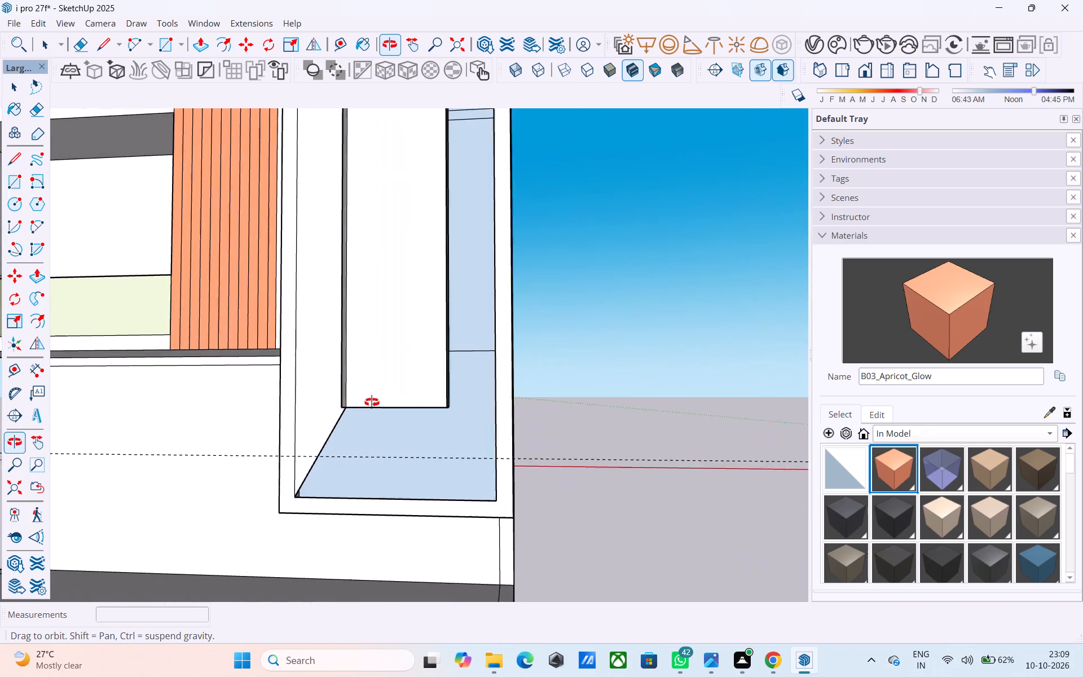
middle_drag(372, 402, 327, 403)
key(l)
scroll(395, 413, up, 3)
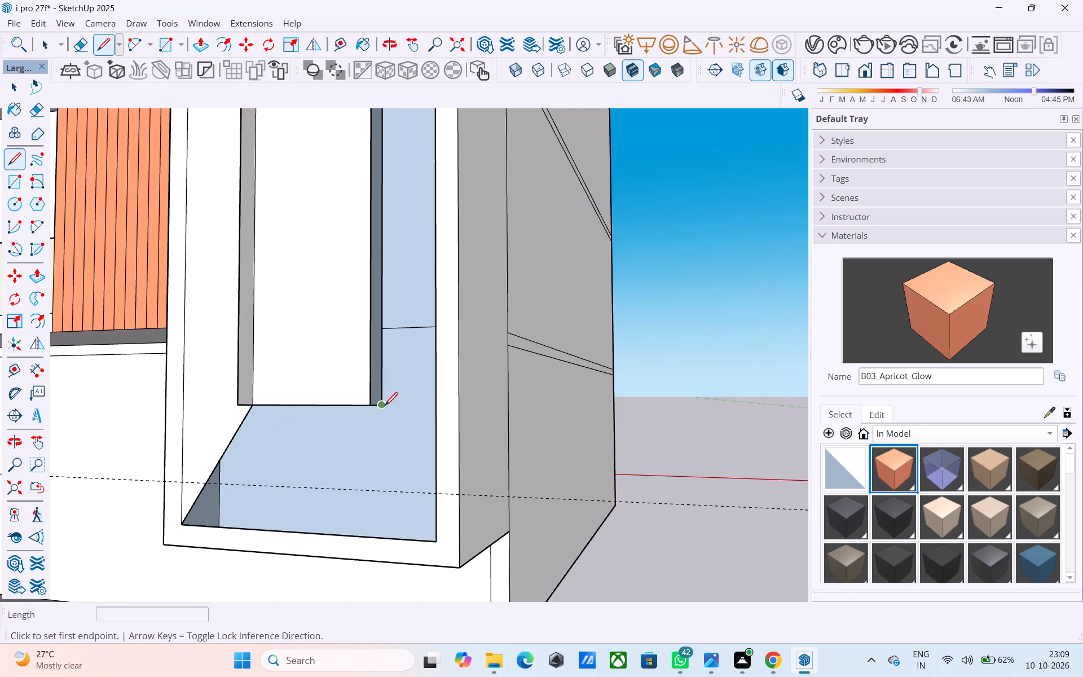
click(382, 406)
click(438, 538)
key(space)
Examine the tower front's sloped recess faces from the front and from above.
scroll(384, 467, down, 5)
middle_drag(398, 473, 578, 481)
scroll(480, 456, down, 6)
middle_drag(471, 448, 508, 499)
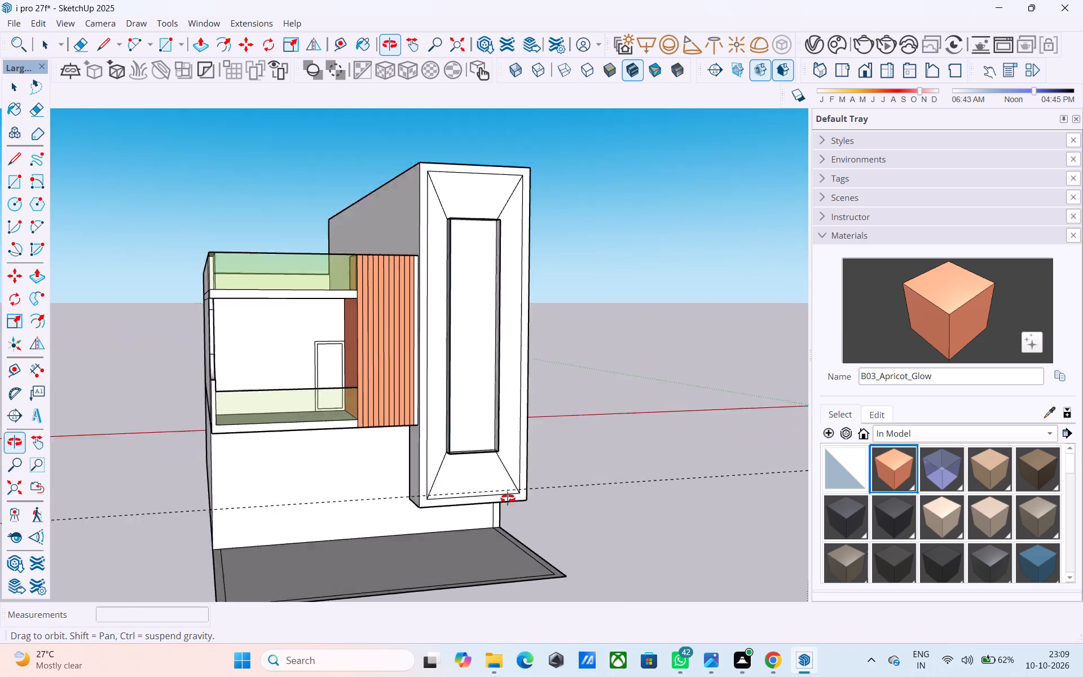
middle_drag(508, 499, 604, 586)
middle_drag(474, 321, 485, 363)
scroll(550, 315, up, 4)
shift+middle_drag(505, 309, 346, 220)
scroll(354, 231, down, 4)
shift+middle_drag(365, 238, 368, 274)
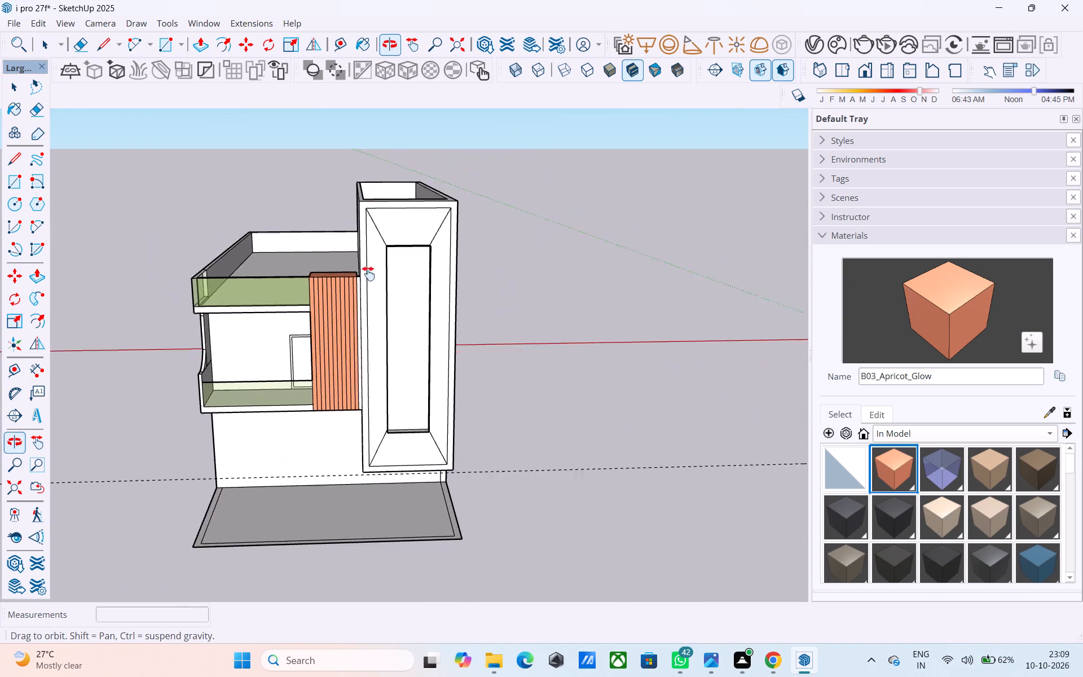
shift+middle_drag(368, 274, 486, 271)
Delete the four narrow original reveal faces standing around the tall back panel inside the sloped recess.
scroll(465, 271, up, 7)
scroll(416, 264, up, 3)
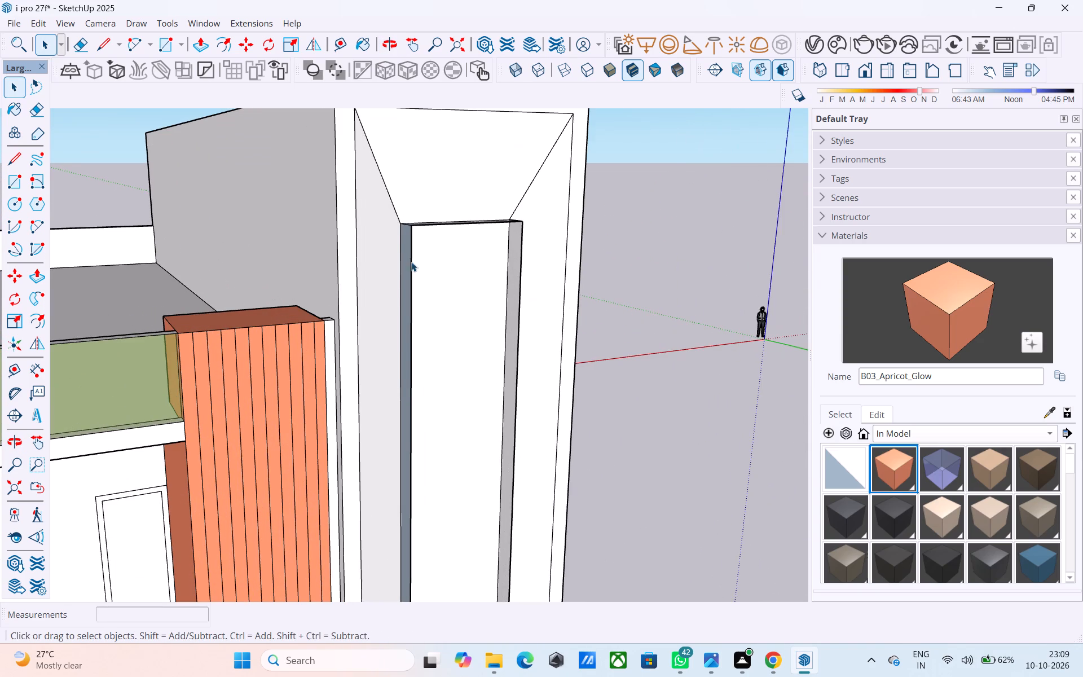
click(406, 261)
key(Delete)
middle_drag(426, 239, 426, 240)
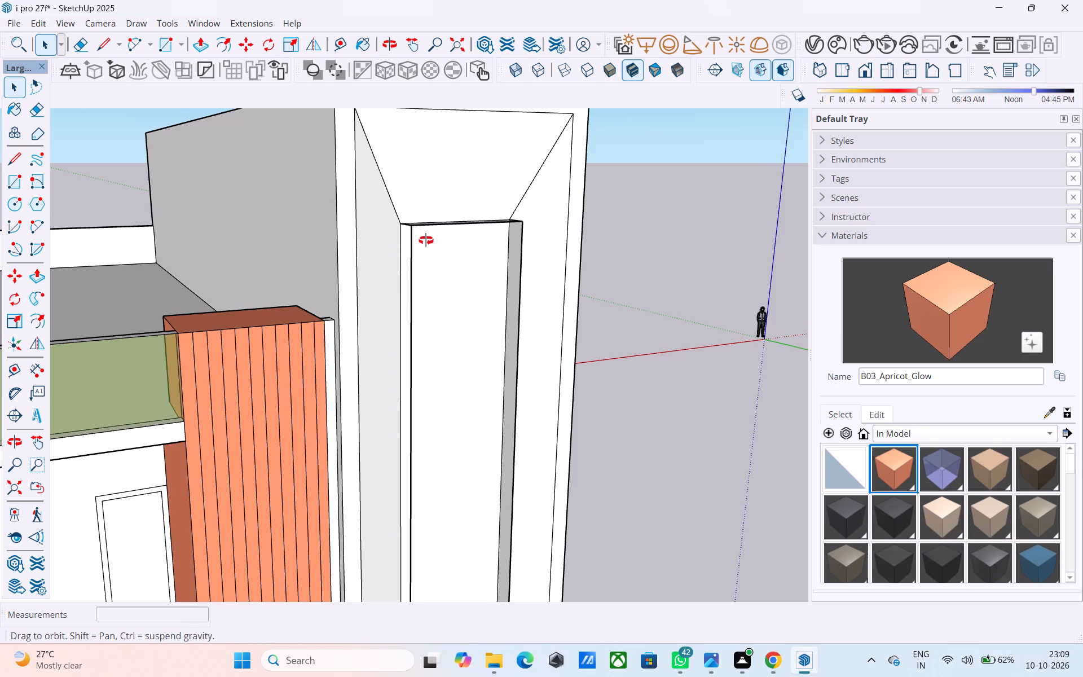
middle_drag(426, 240, 410, 370)
click(410, 315)
key(Delete)
middle_drag(526, 343, 279, 284)
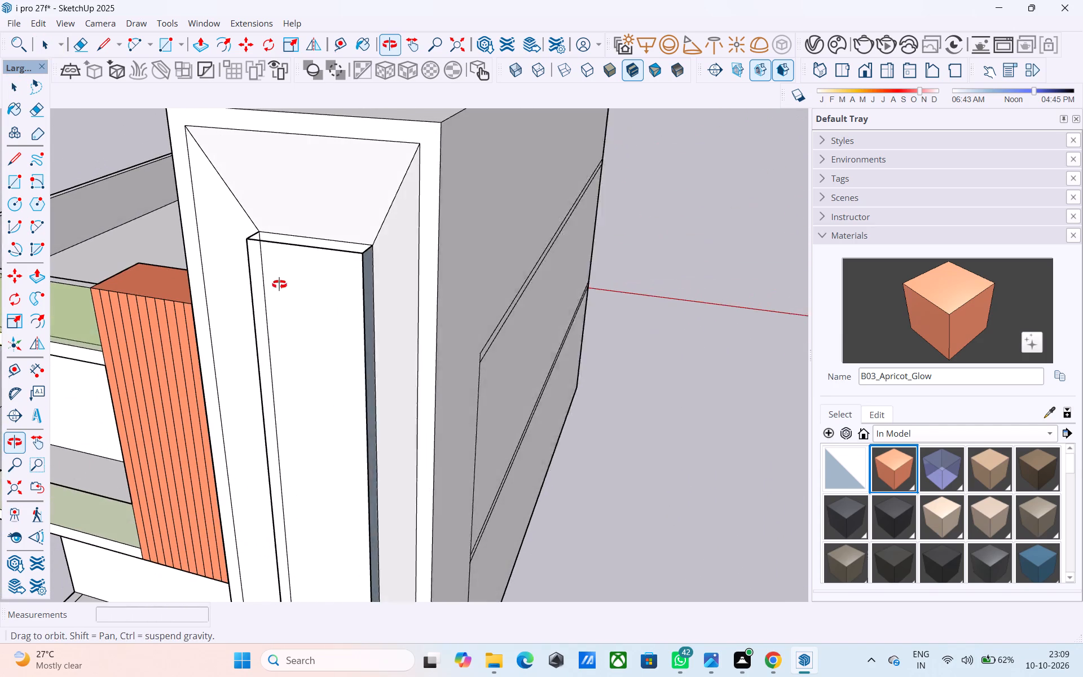
middle_drag(279, 284, 279, 284)
click(356, 312)
key(Delete)
scroll(356, 295, down, 5)
scroll(357, 417, down, 1)
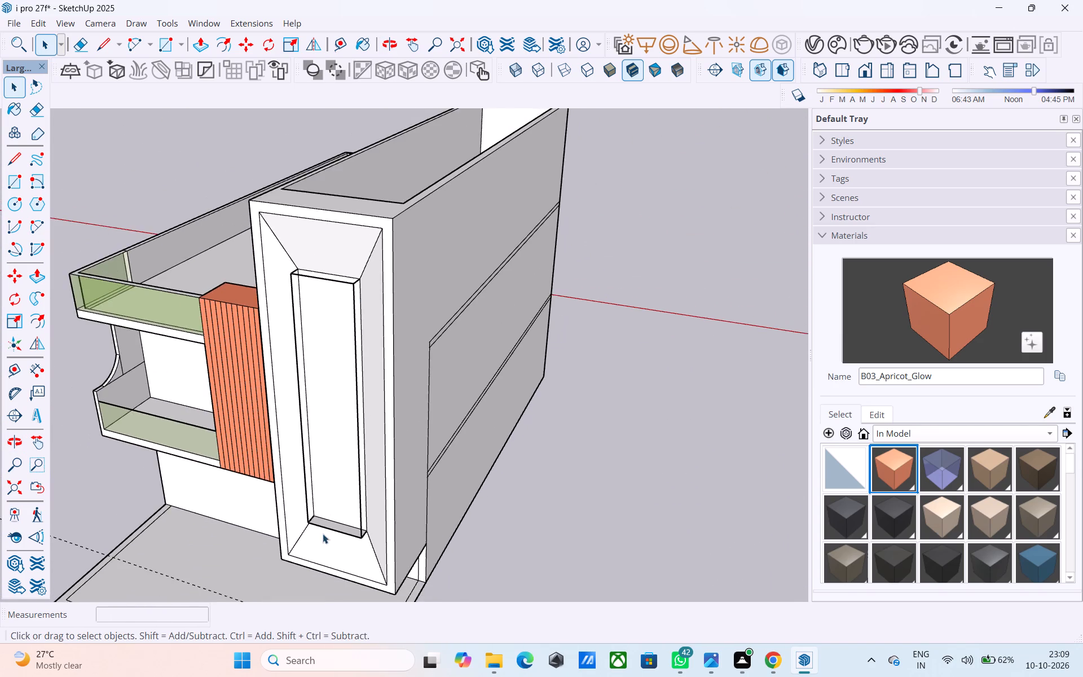
scroll(324, 534, up, 4)
click(334, 523)
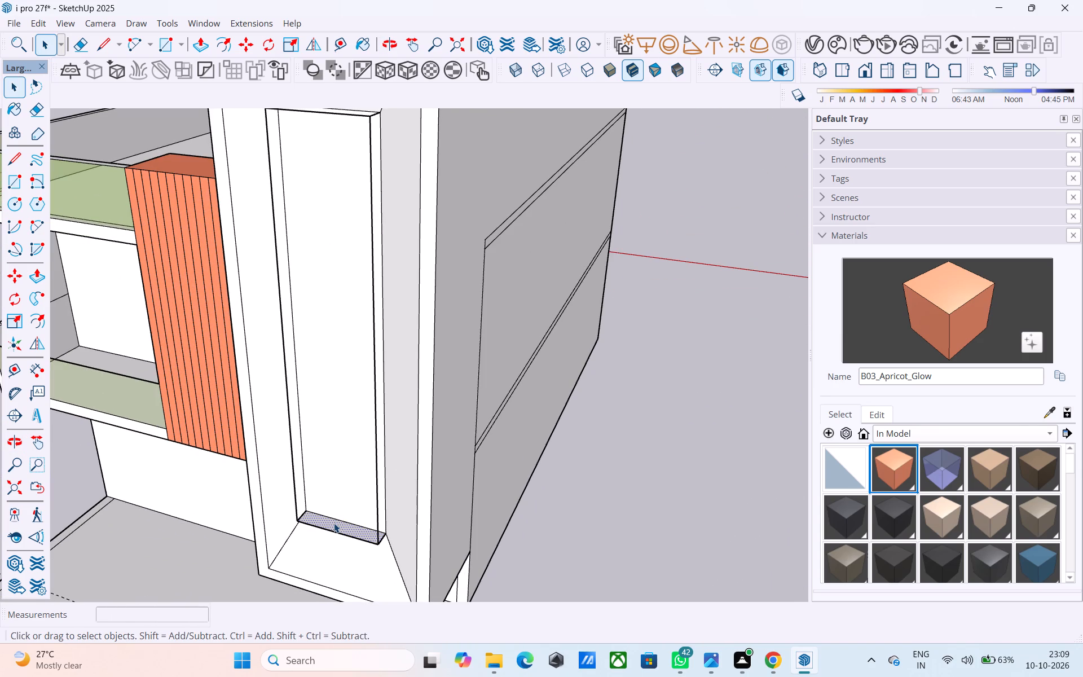
key(Delete)
Erase the four leftover front outline edges of the old recess opening.
key(e)
scroll(305, 486, up, 3)
click(294, 480)
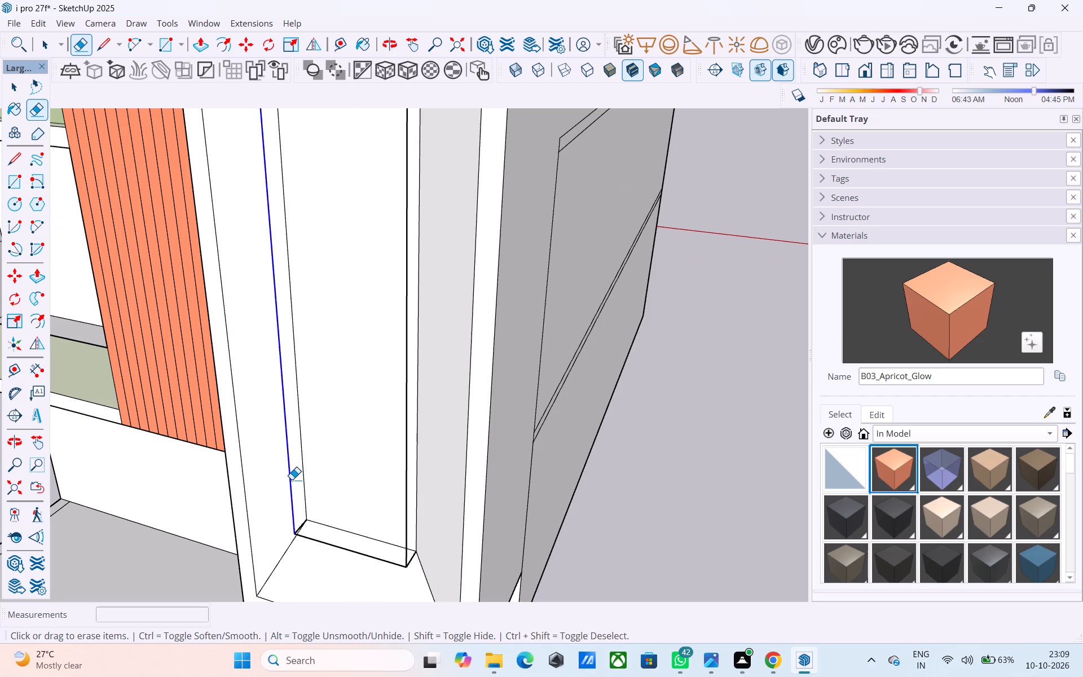
click(316, 542)
middle_drag(368, 511, 573, 461)
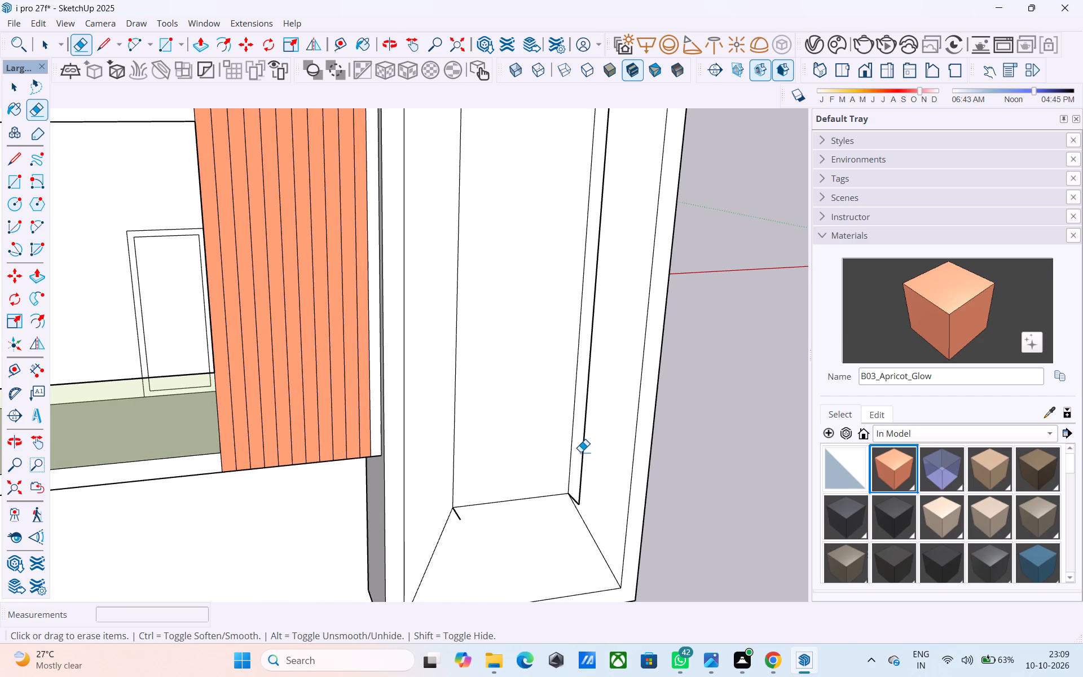
click(580, 452)
scroll(554, 475, down, 8)
middle_drag(510, 472, 466, 599)
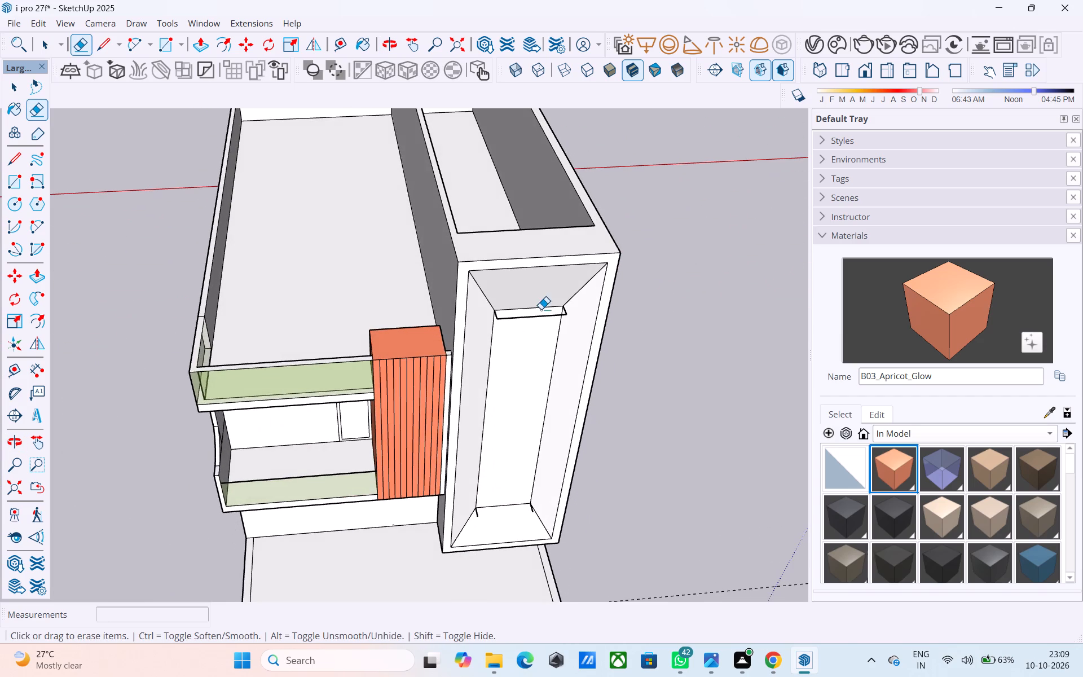
click(518, 320)
Erase the four short leftover edge stubs at the back panel's corners.
scroll(490, 323, up, 4)
middle_drag(491, 319, 549, 408)
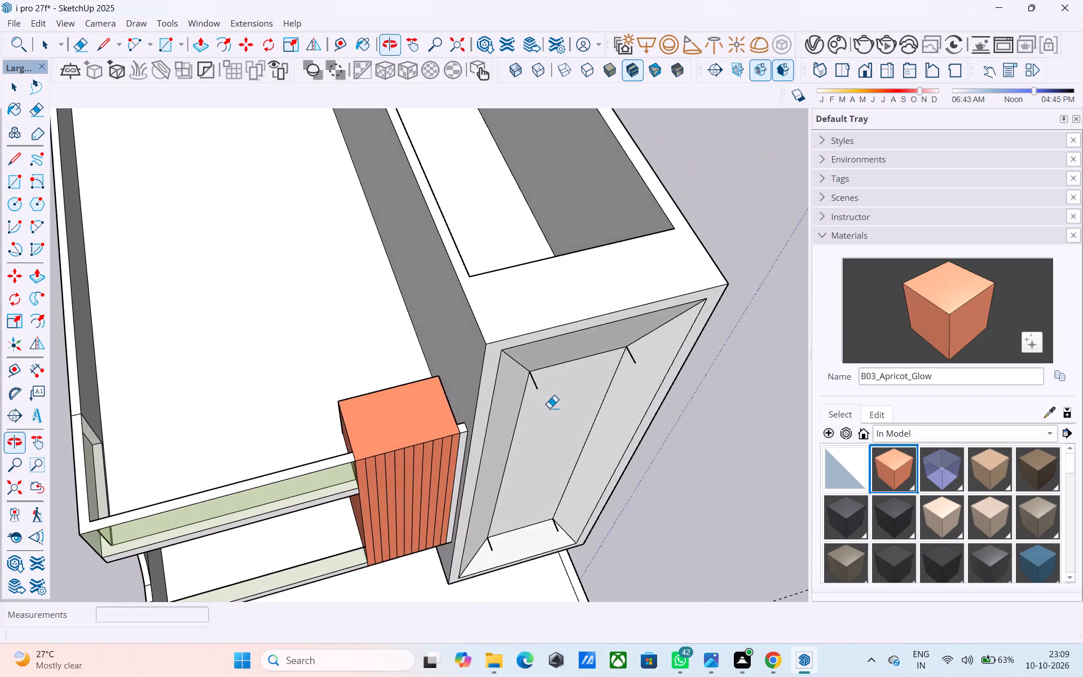
scroll(532, 385, up, 1)
click(536, 389)
click(645, 359)
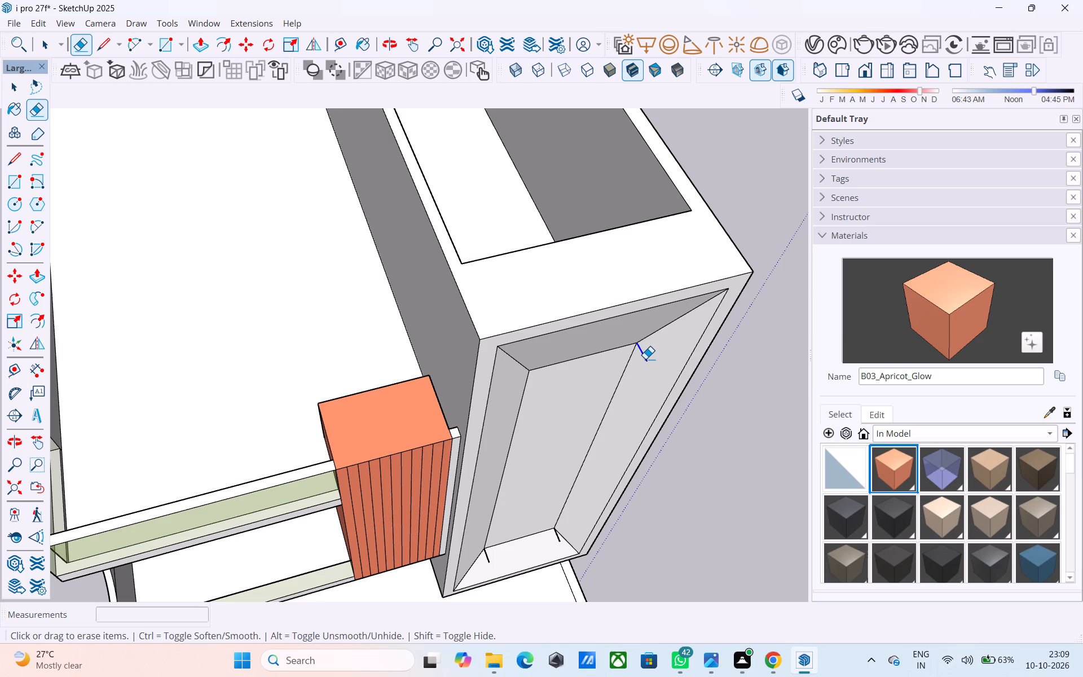
click(491, 561)
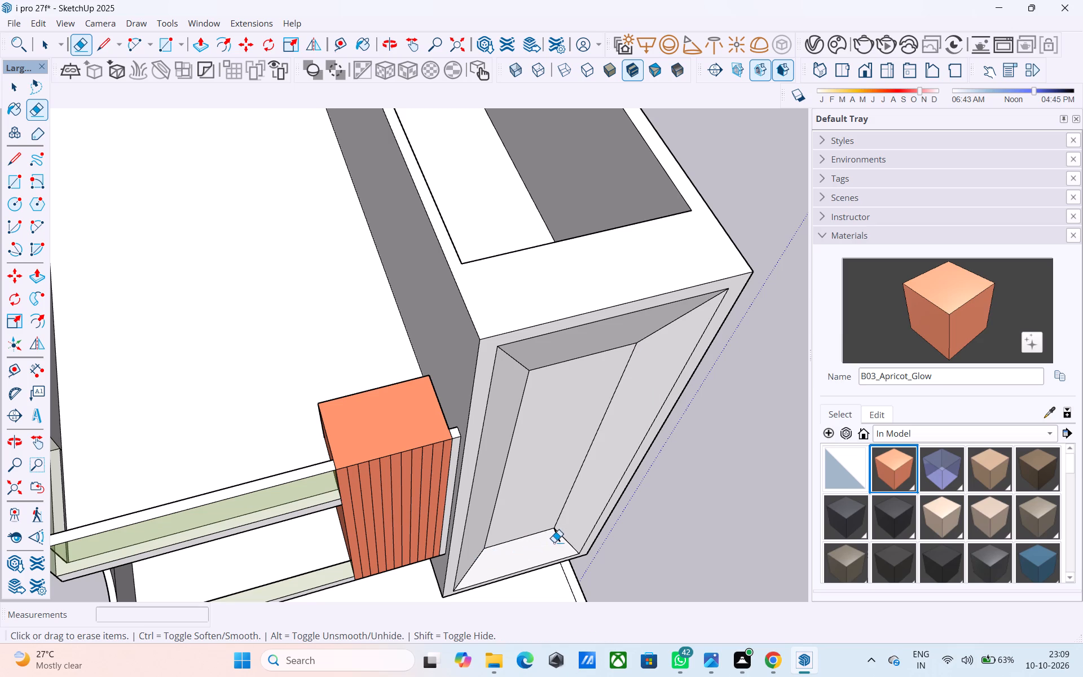
click(561, 541)
key(space)
Inspect the finished tower recess and the surrounding front facade from several angles.
middle_drag(520, 539, 487, 468)
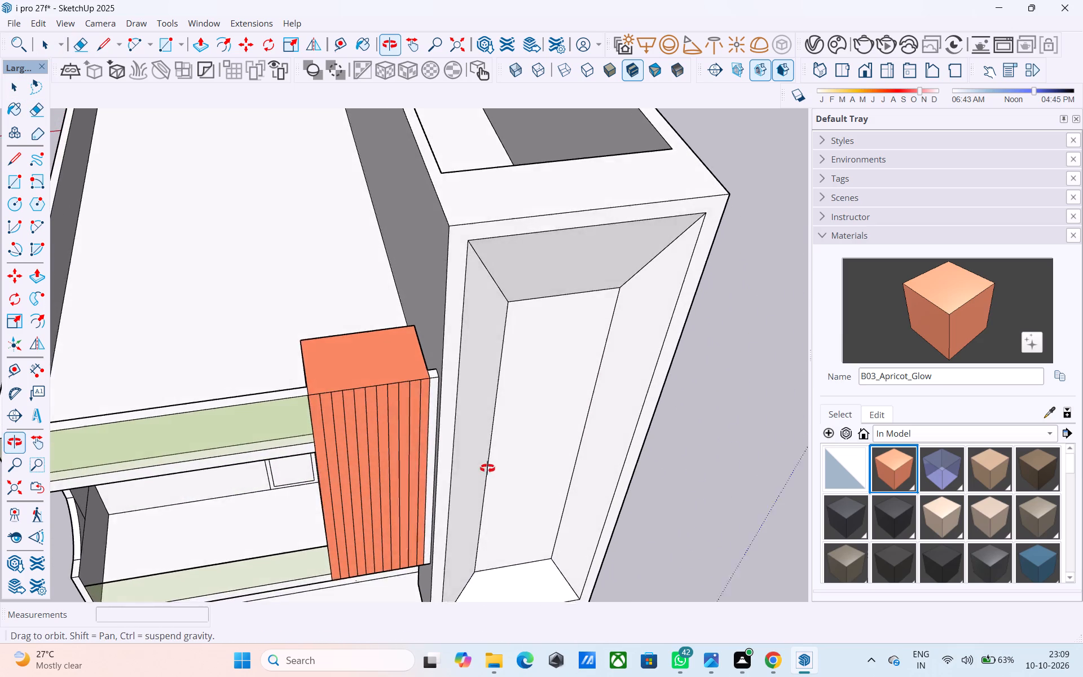
middle_drag(487, 468, 478, 457)
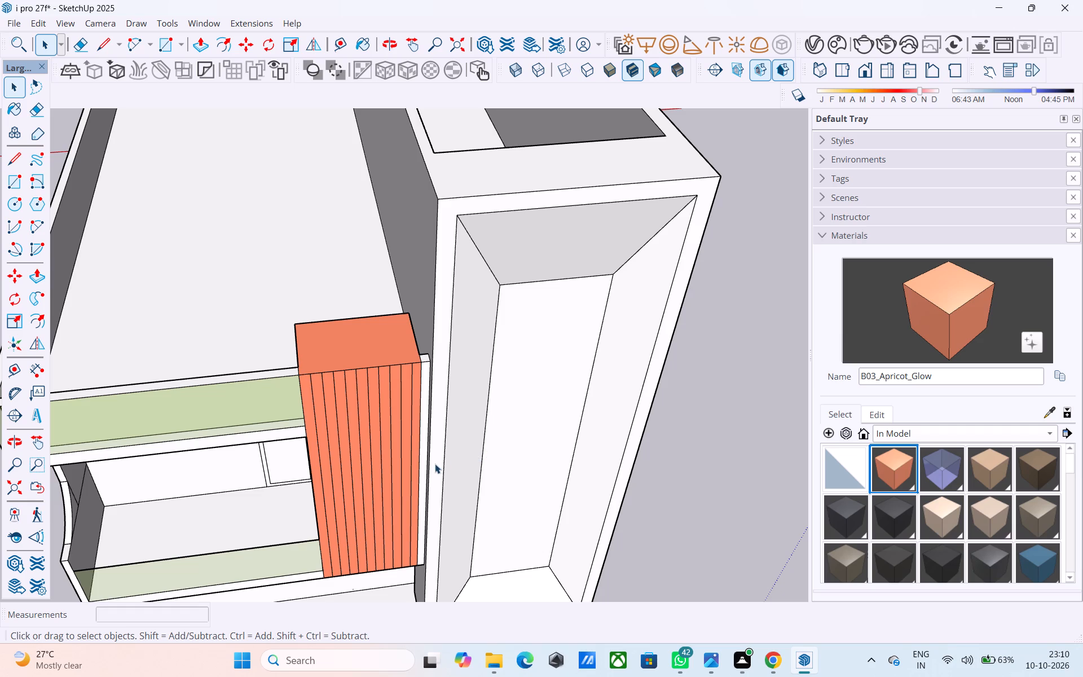
middle_drag(435, 464, 381, 388)
scroll(370, 371, down, 6)
middle_drag(397, 408, 430, 380)
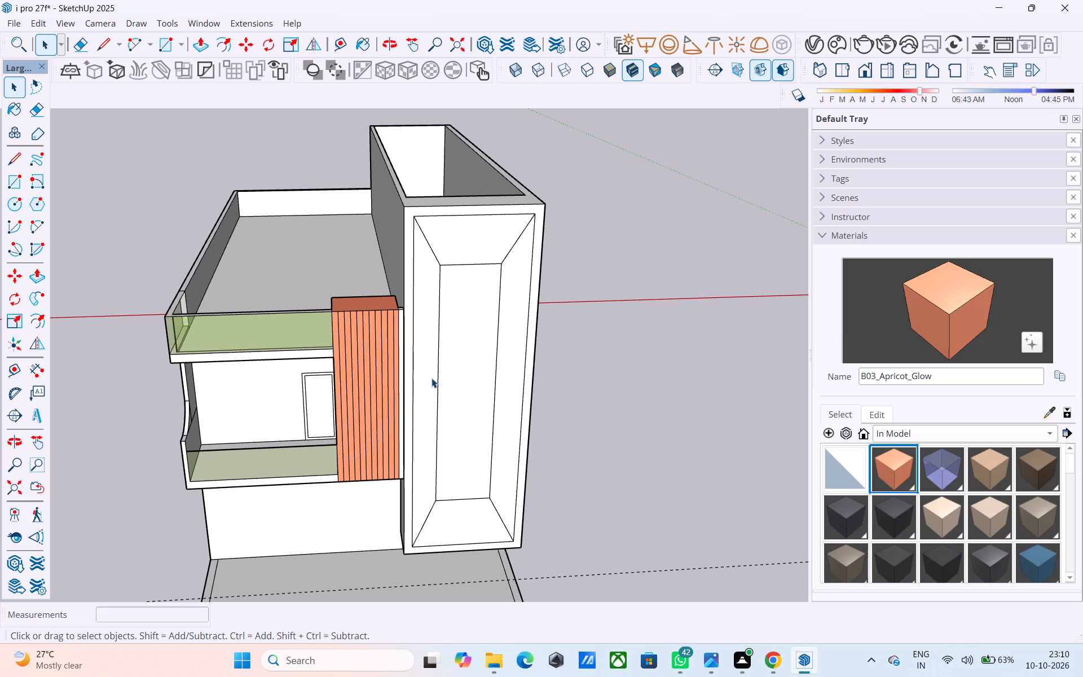
middle_drag(460, 322, 436, 331)
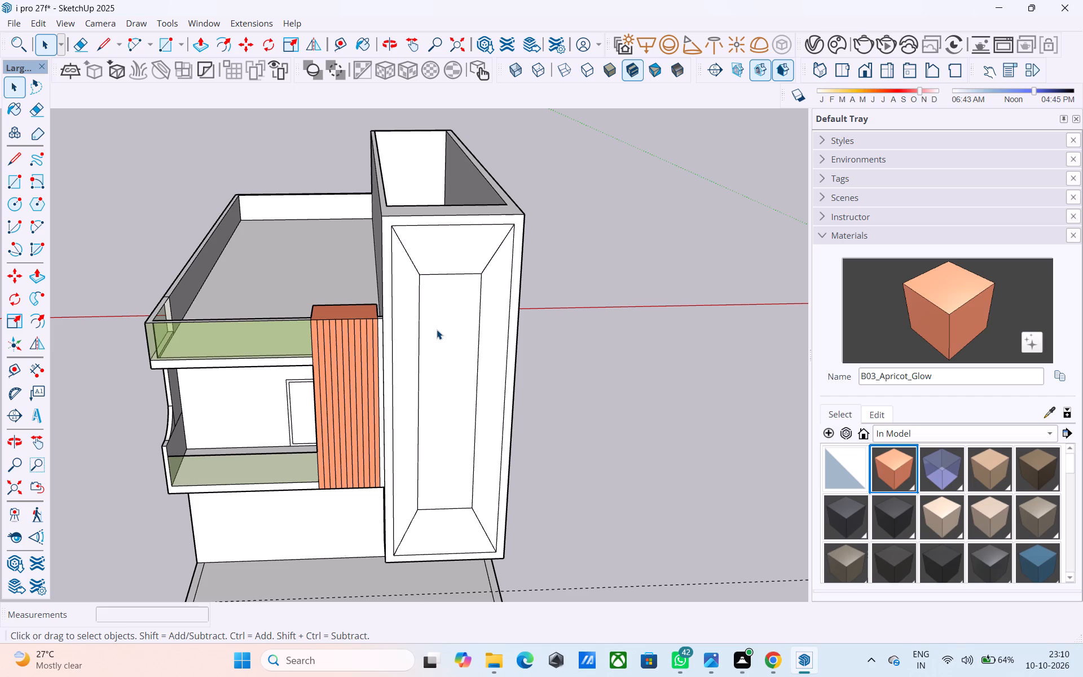
scroll(434, 335, down, 1)
middle_drag(431, 342, 470, 315)
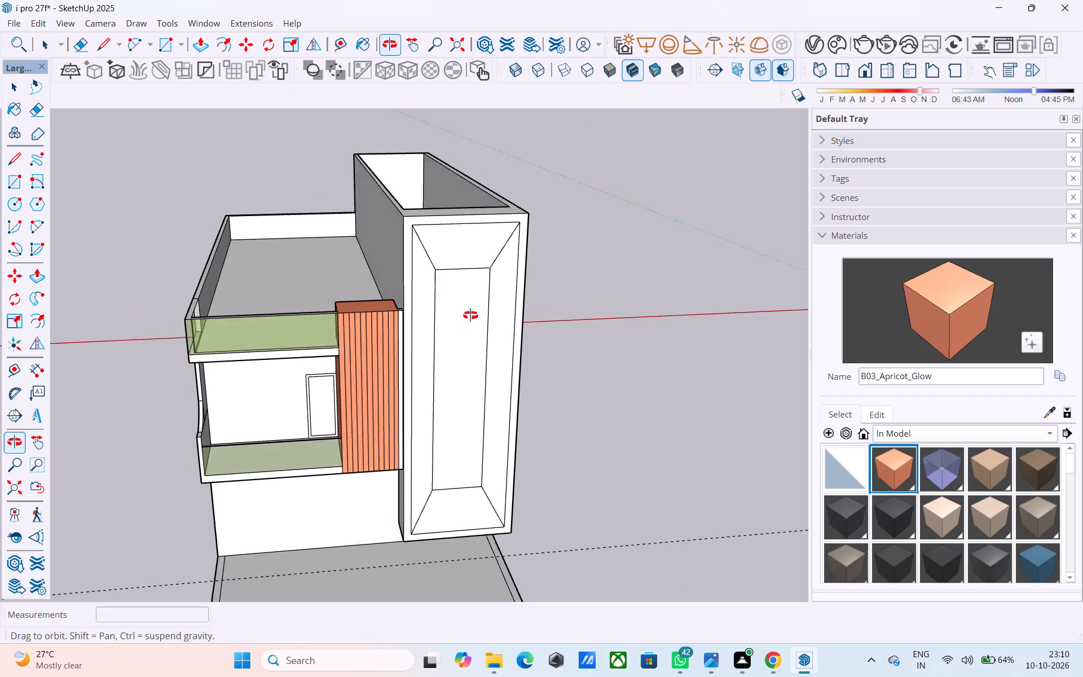
Offset the tall recessed panel's outline inward, trying 6", 1' and 2' before settling on 1.5'.
middle_drag(470, 315, 472, 315)
middle_drag(444, 381, 468, 345)
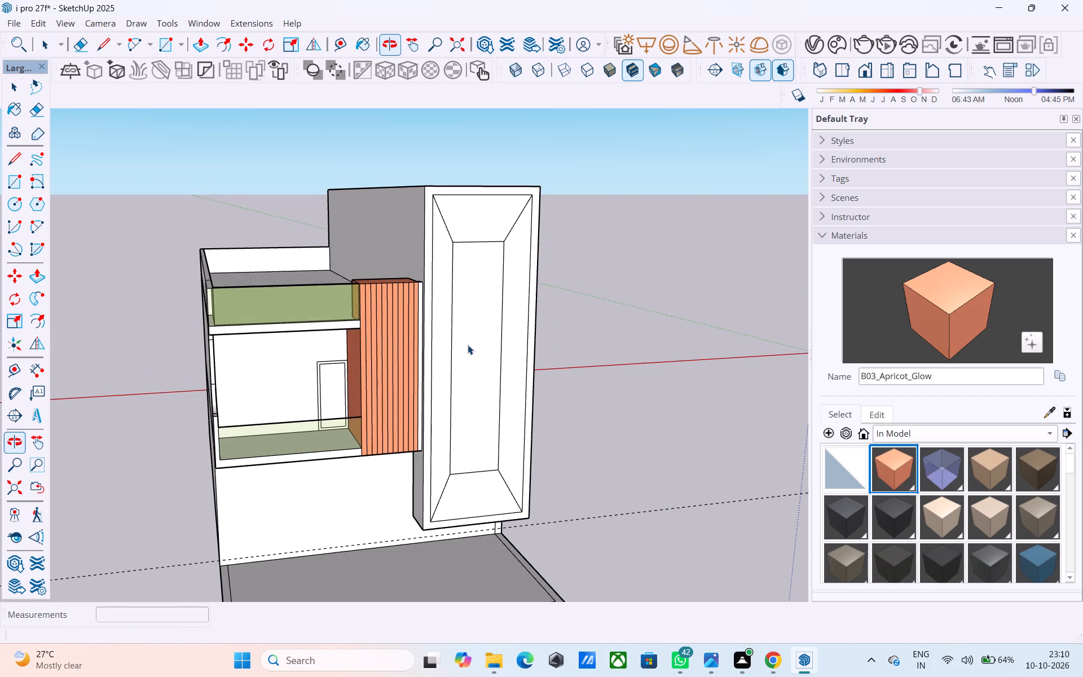
middle_drag(467, 342, 456, 334)
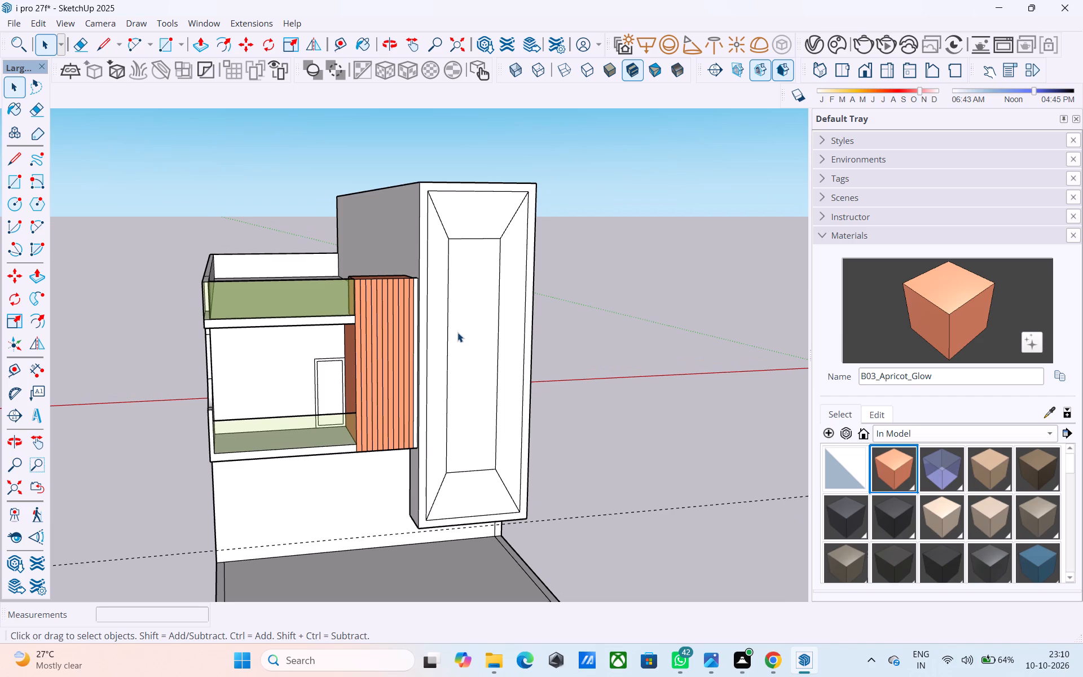
middle_drag(457, 332, 444, 327)
click(459, 326)
key(f)
click(461, 326)
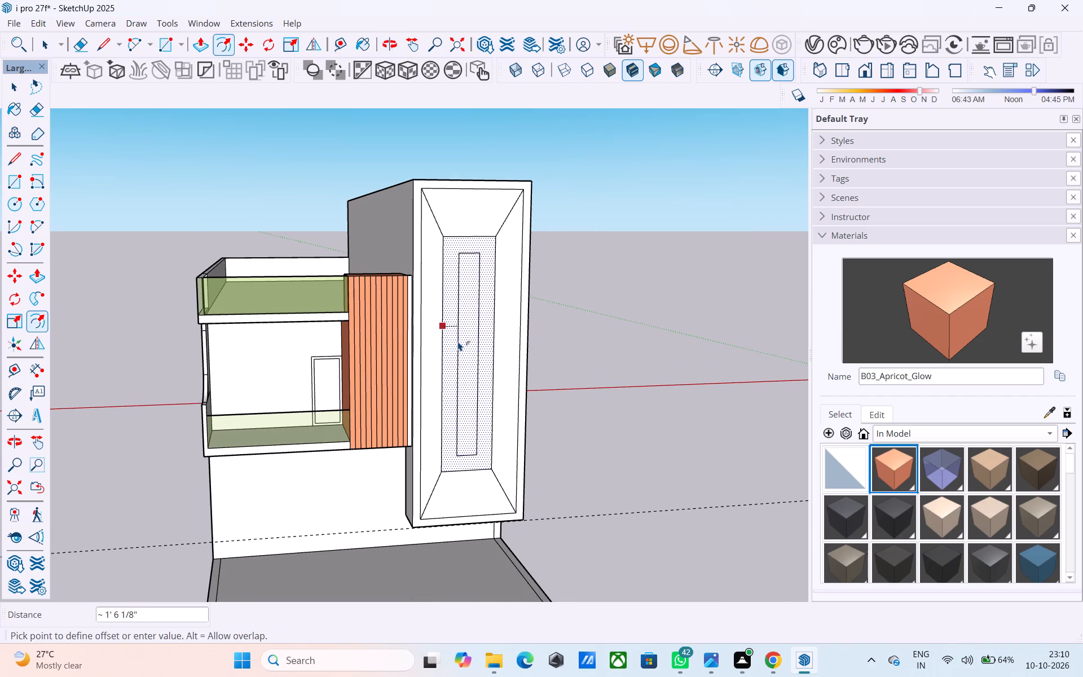
key(2)
key(BackSpace)
key(BackSpace)
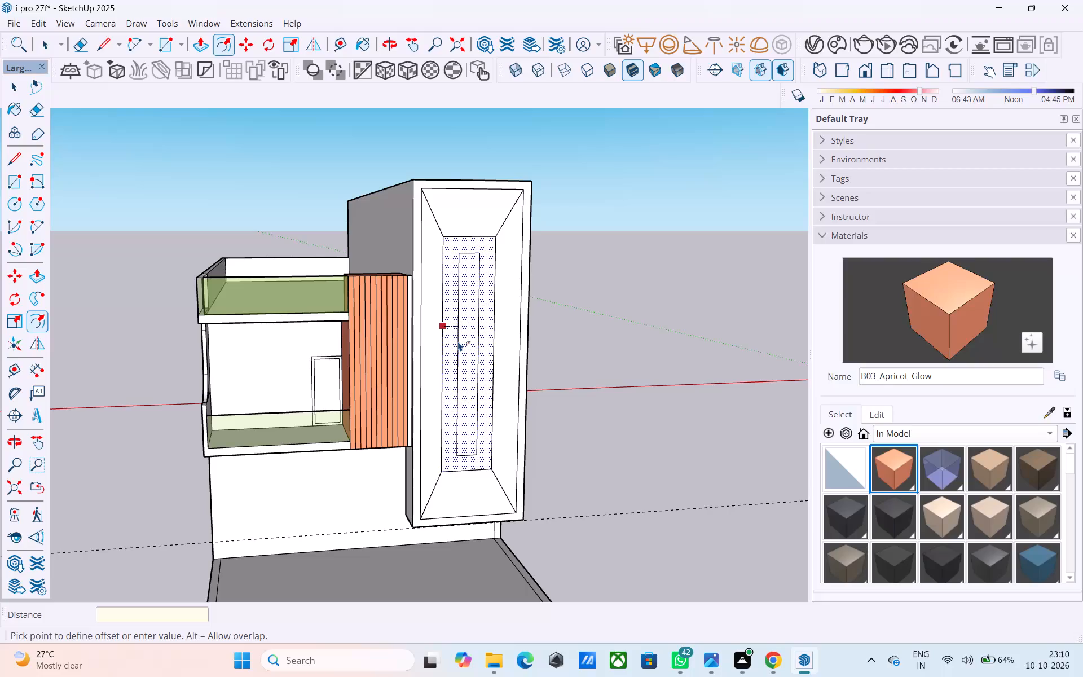
text(6")
key(Return)
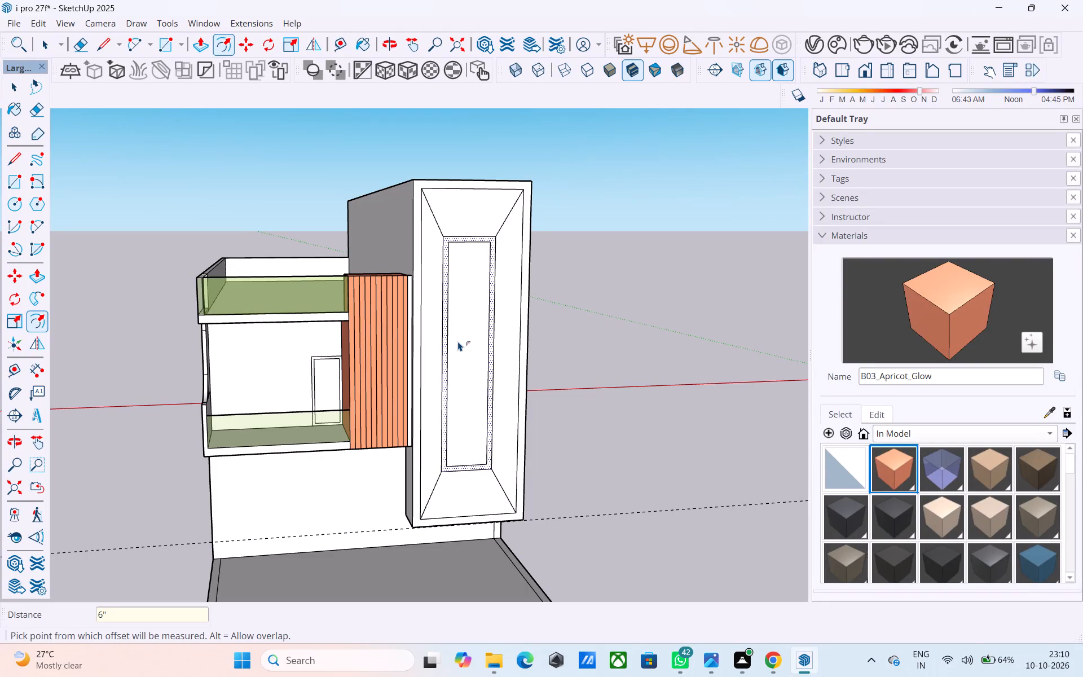
text(1')
key(Return)
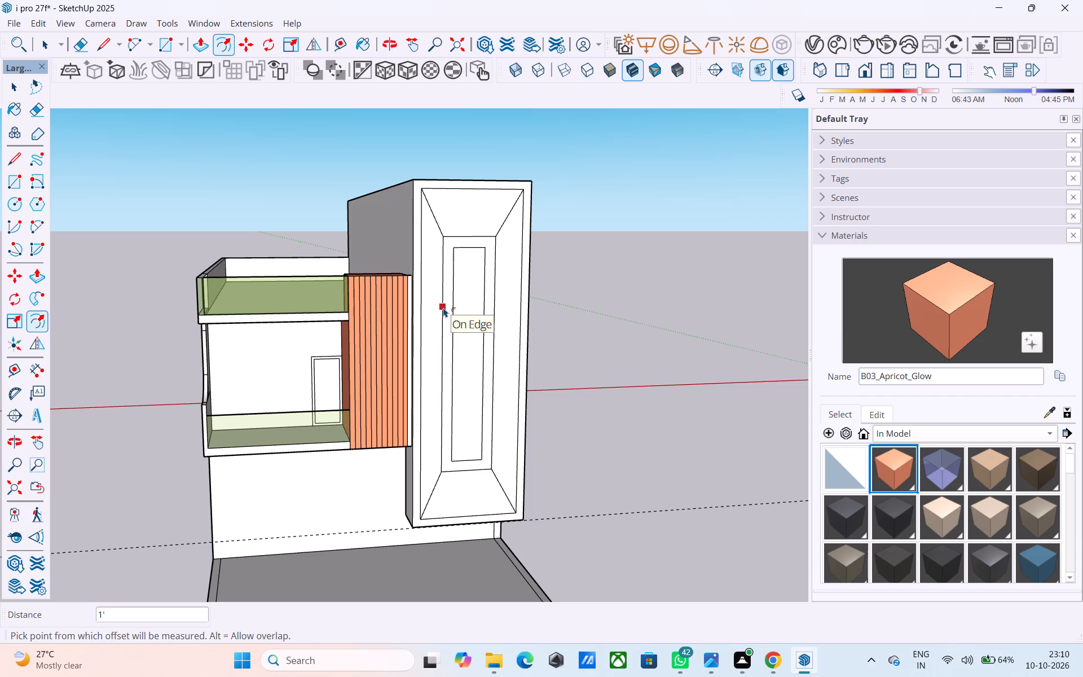
text(2')
key(Return)
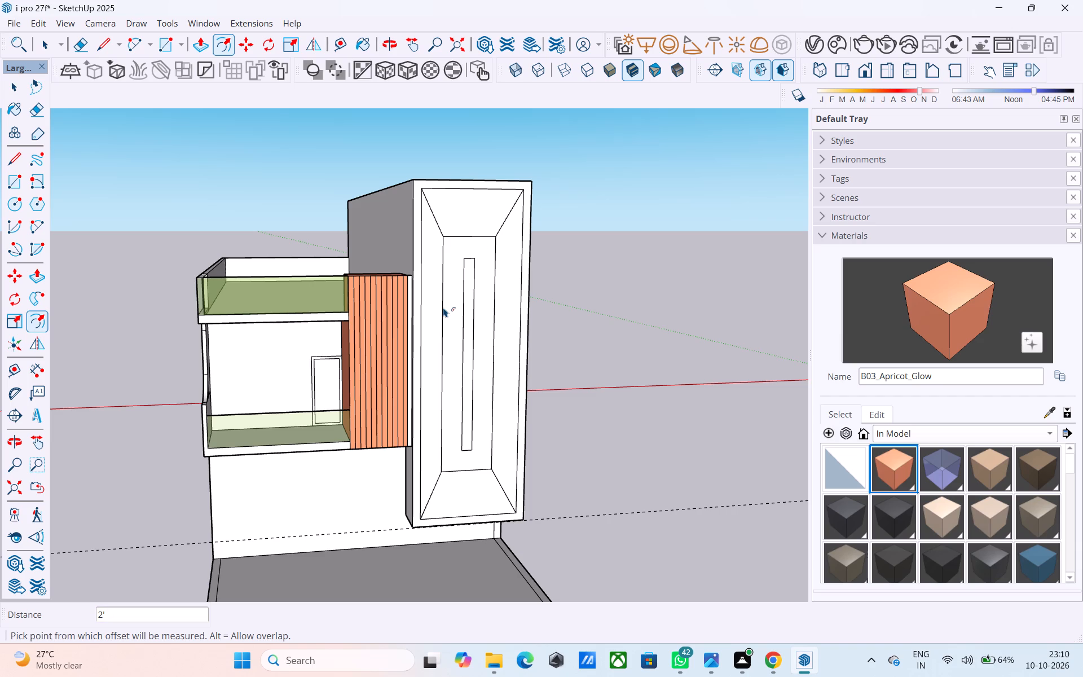
middle_drag(438, 309, 398, 319)
scroll(465, 338, up, 9)
scroll(446, 344, down, 5)
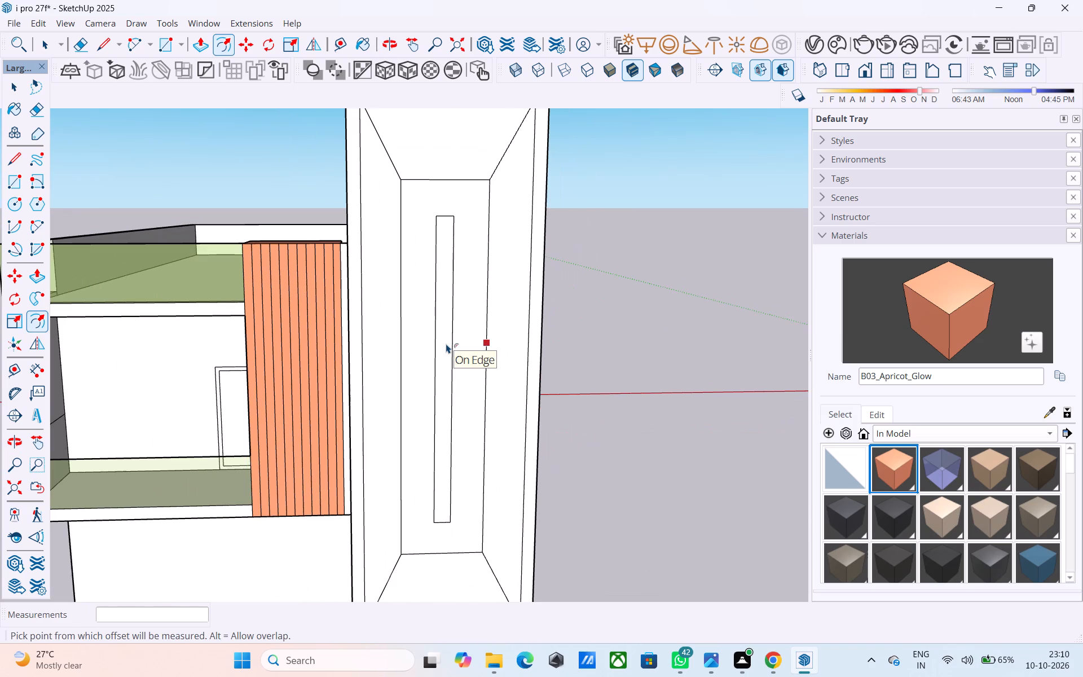
scroll(446, 344, up, 3)
text(1.5')
key(Return)
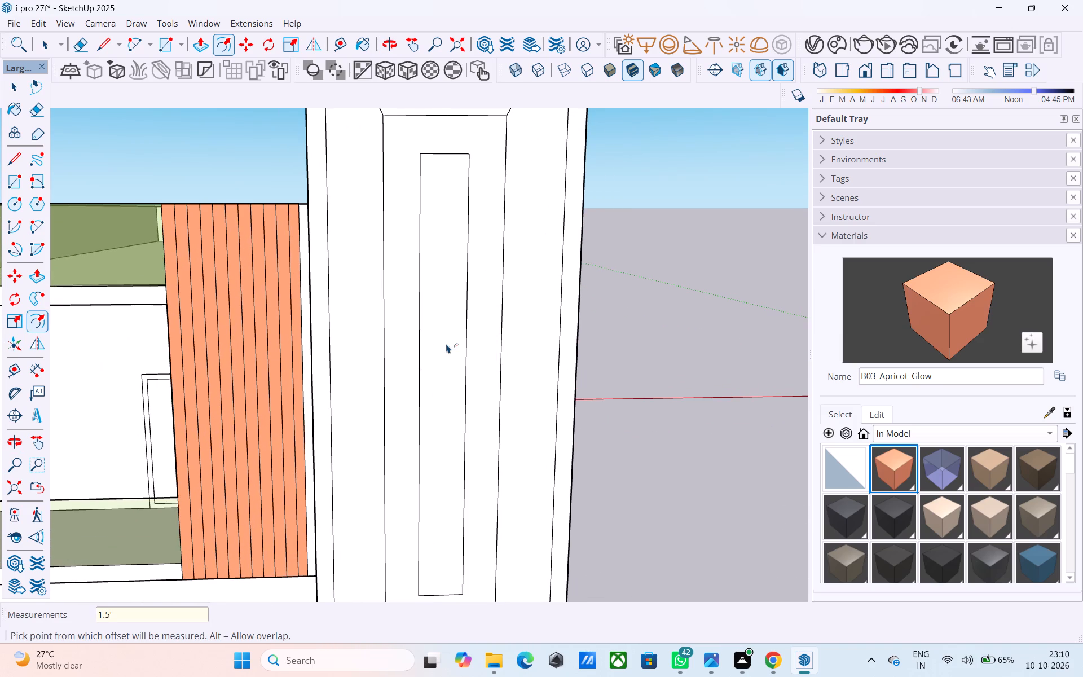
Draw four short lines extending the inner rectangle's long sides to the recessed panel's top and bottom edges.
middle_drag(454, 316, 457, 349)
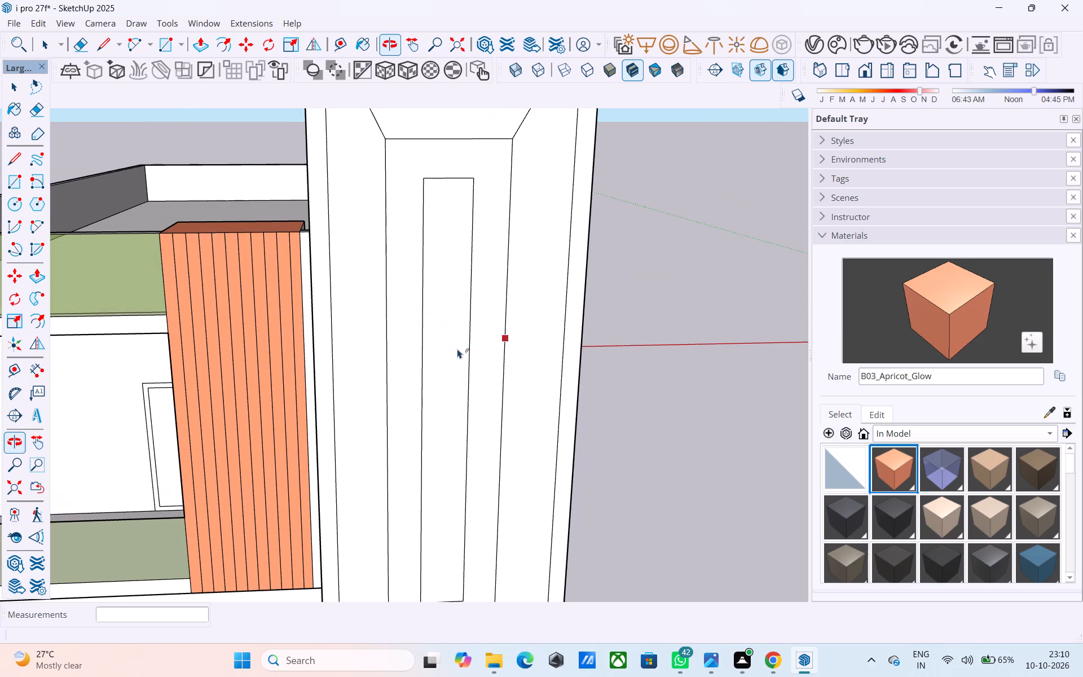
key(l)
click(472, 183)
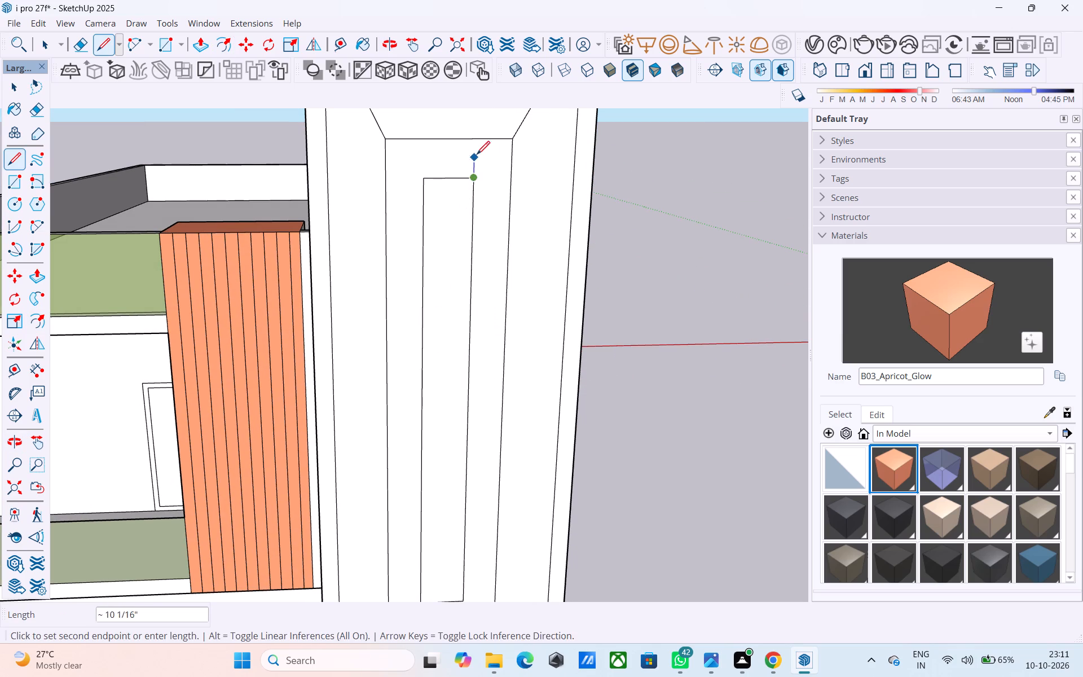
click(478, 143)
click(431, 177)
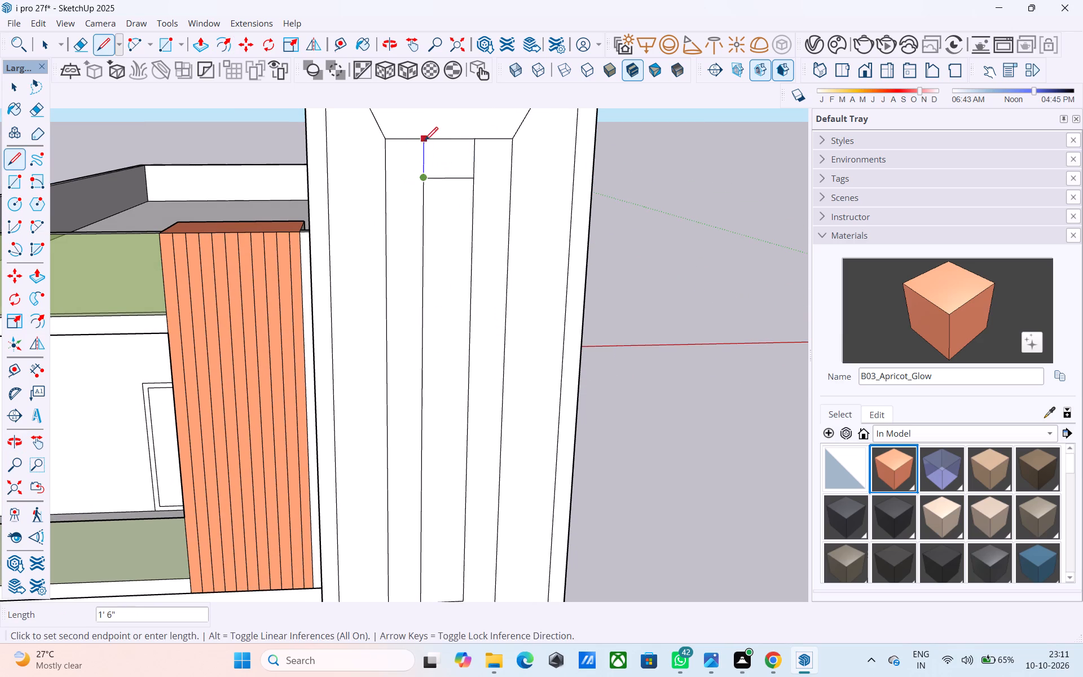
click(425, 142)
scroll(425, 139, down, 4)
click(425, 476)
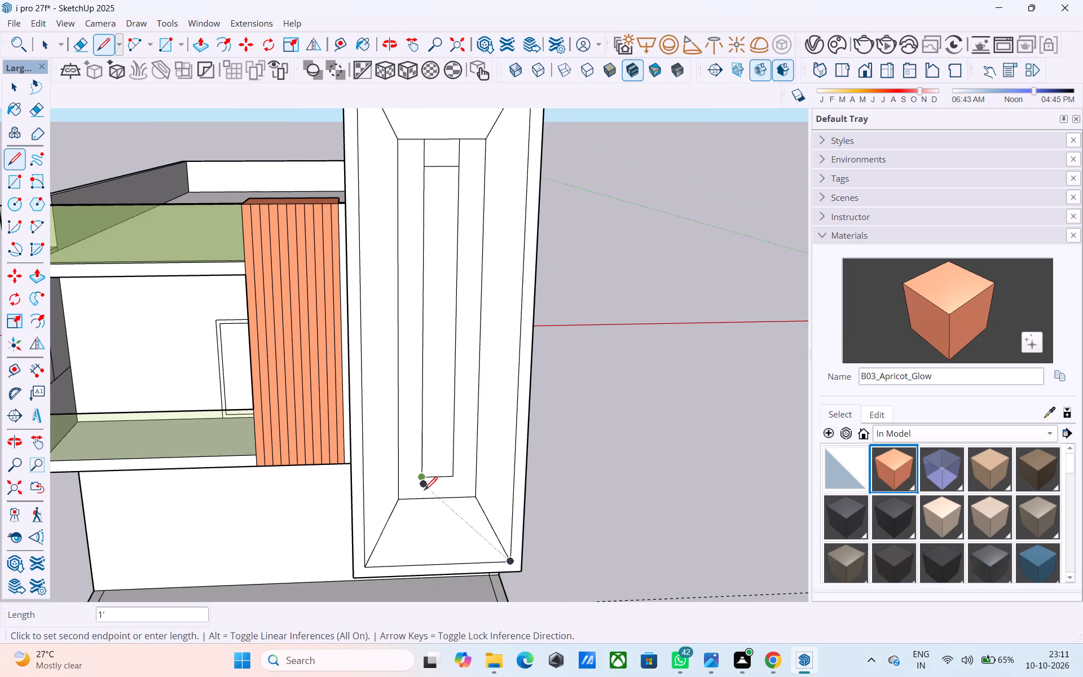
scroll(424, 495, down, 1)
click(424, 495)
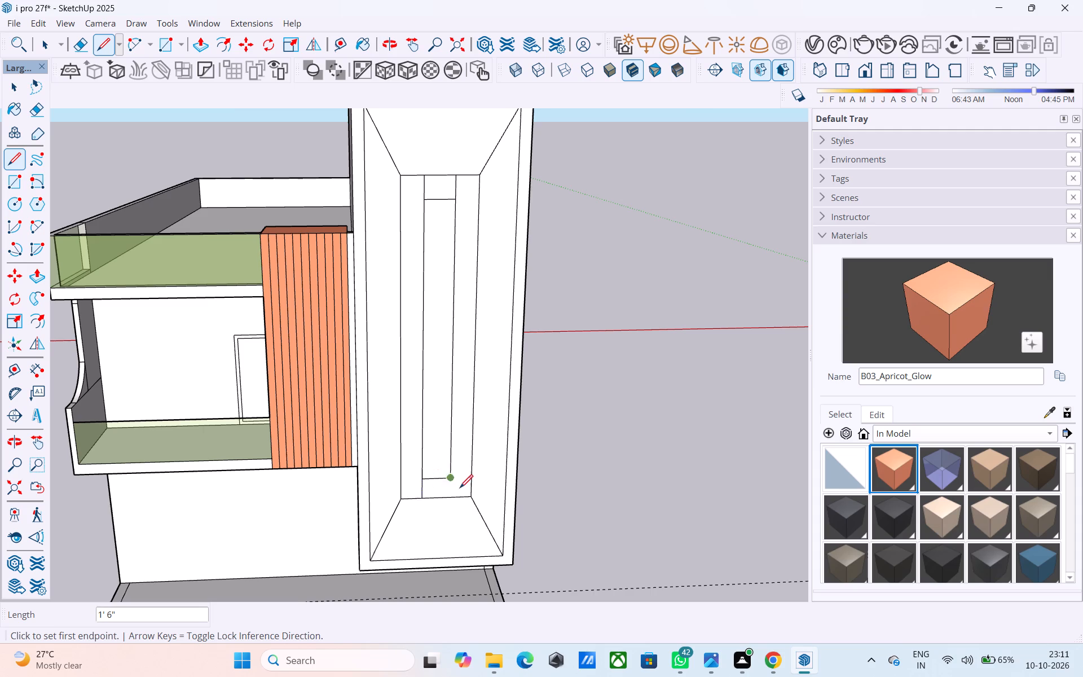
scroll(460, 489, up, 4)
click(447, 476)
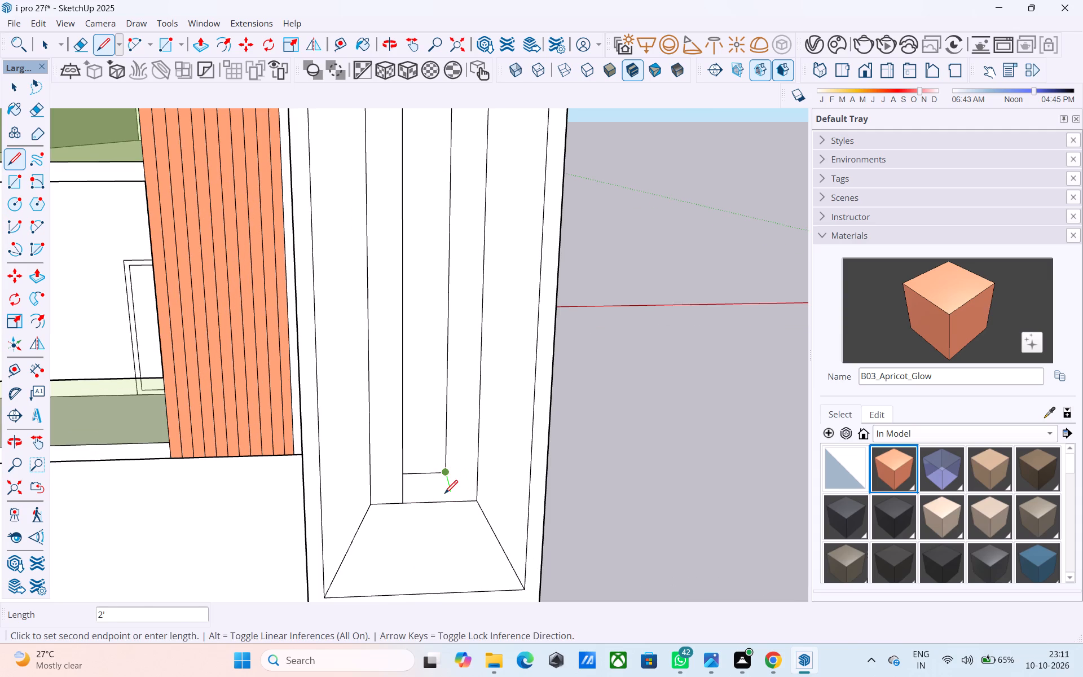
click(444, 500)
Erase the inner rectangle's two short end edges, leaving three full-height vertical strips in the recessed panel.
key(e)
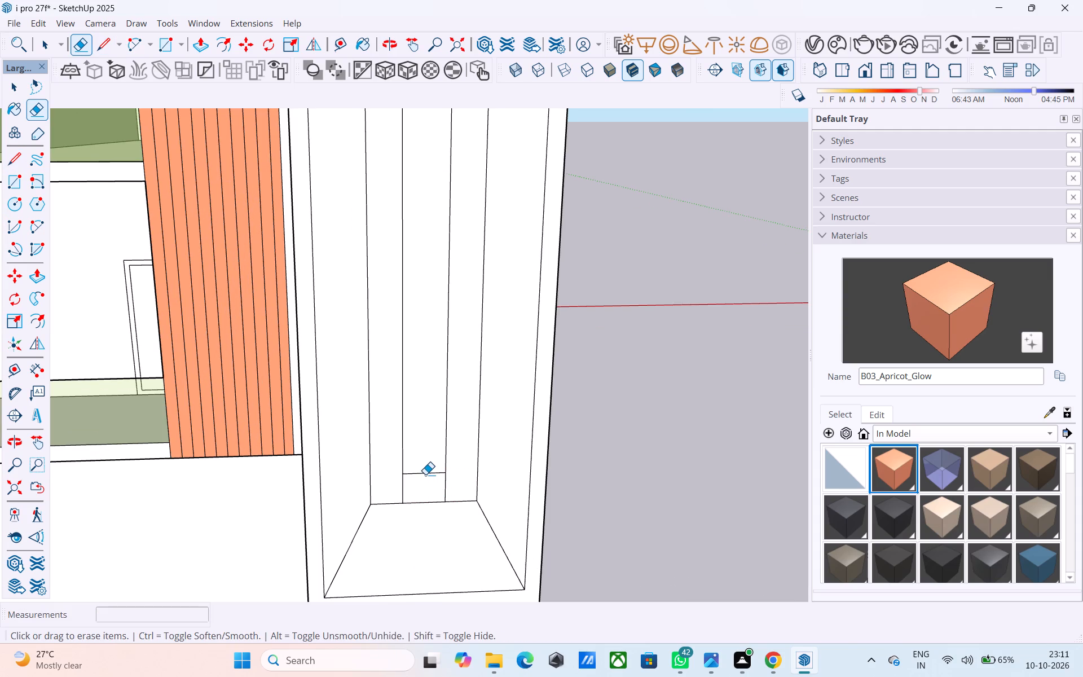
click(425, 474)
scroll(426, 472, up, 1)
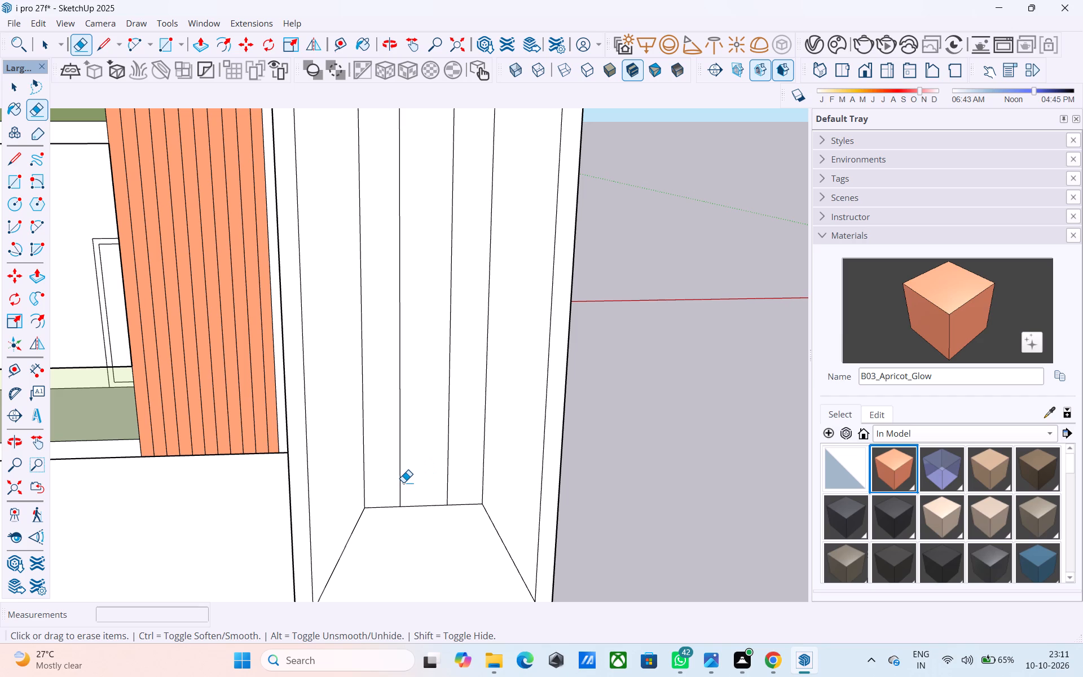
scroll(425, 348, down, 7)
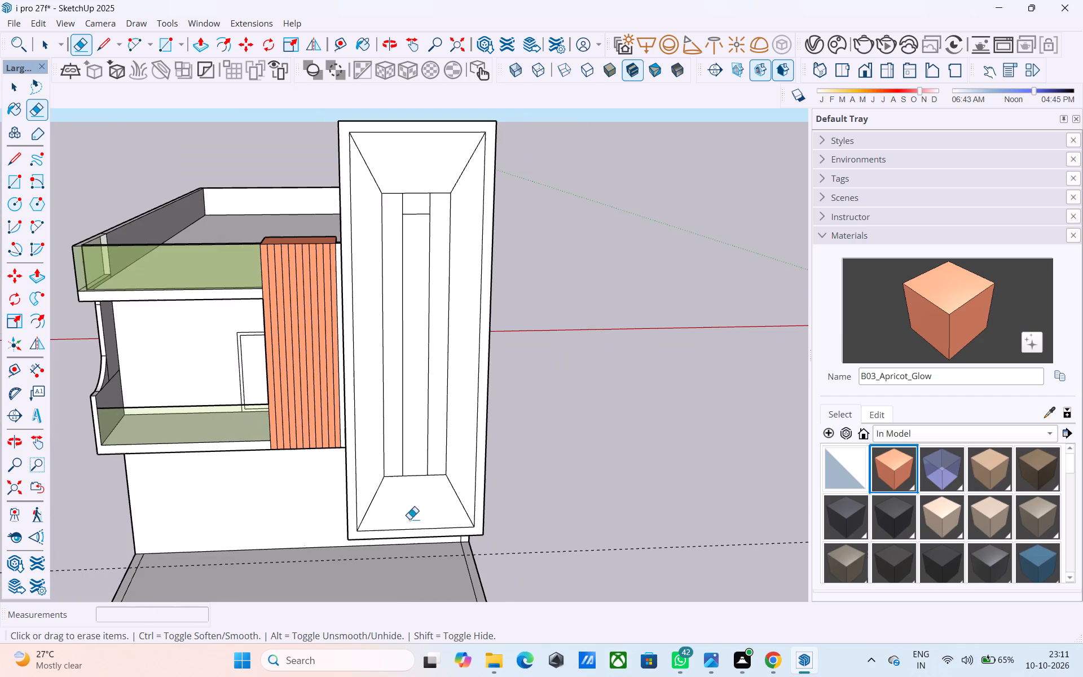
scroll(472, 175, up, 3)
click(400, 227)
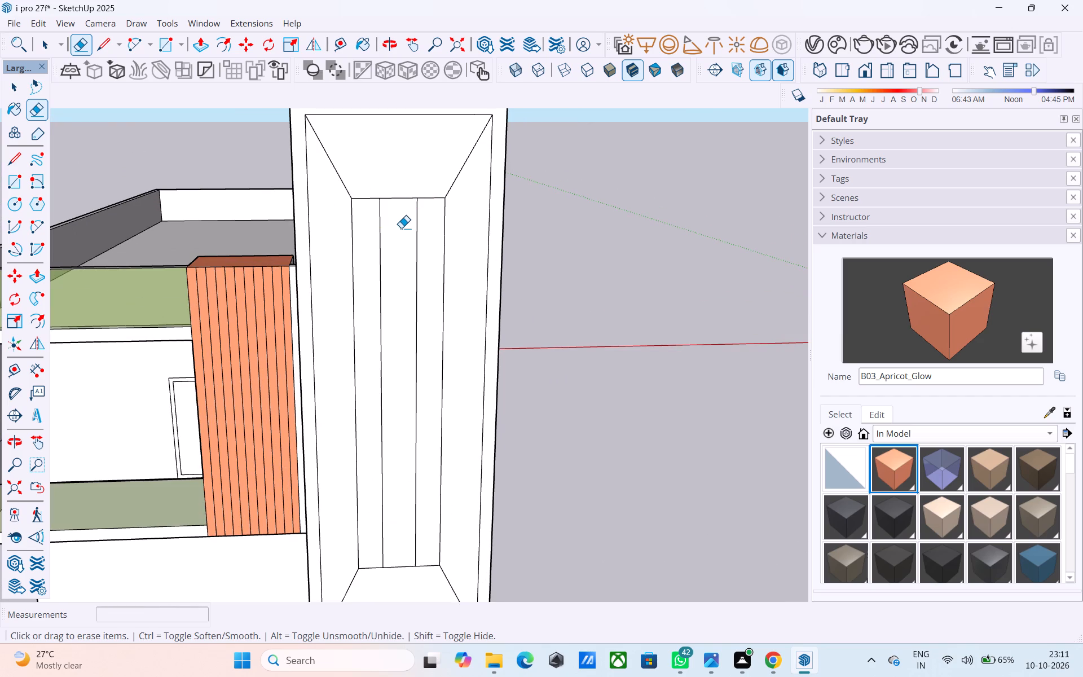
key(space)
Browse the Patterns material collection for a finish for the recessed panel's strips.
middle_drag(426, 245, 463, 238)
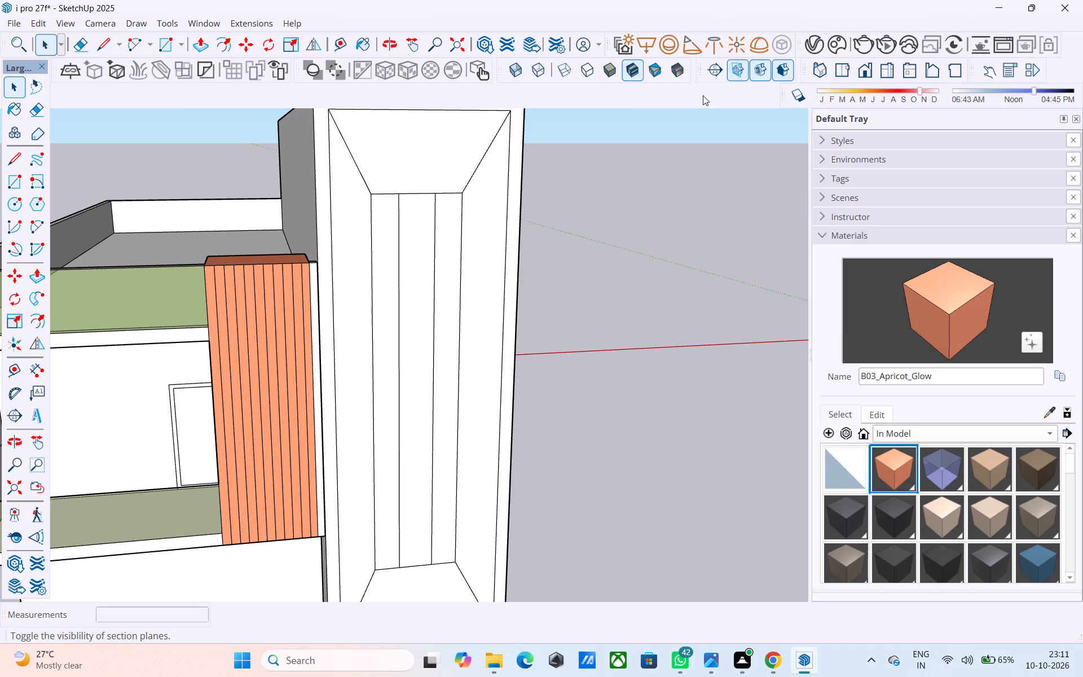
click(875, 433)
click(896, 524)
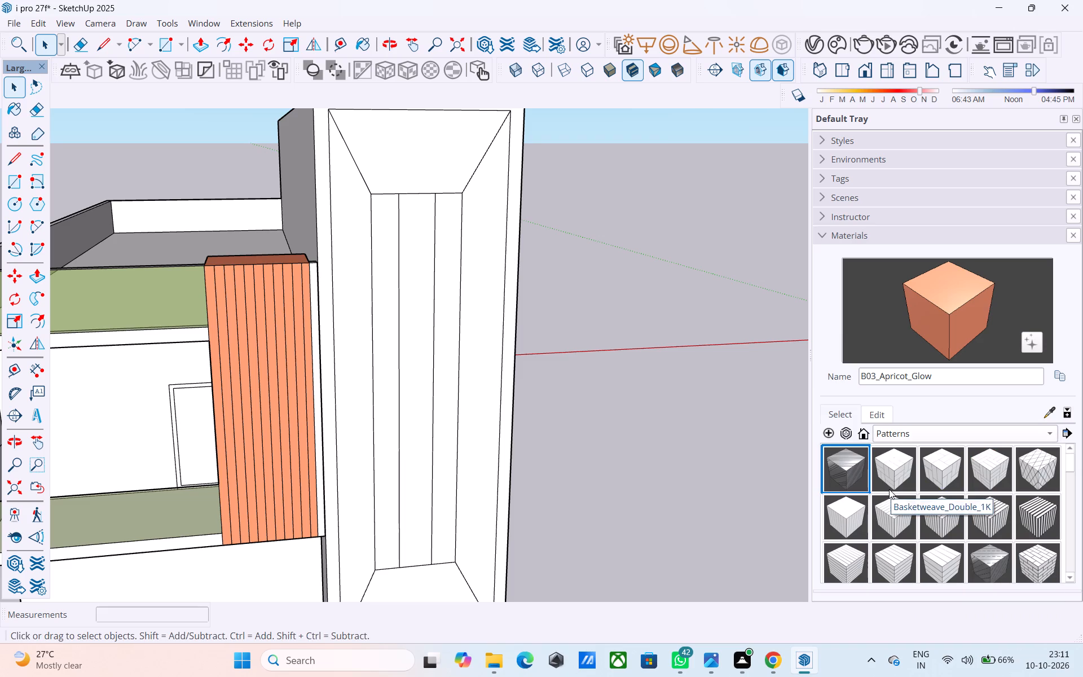
scroll(889, 489, down, 5)
scroll(869, 474, up, 4)
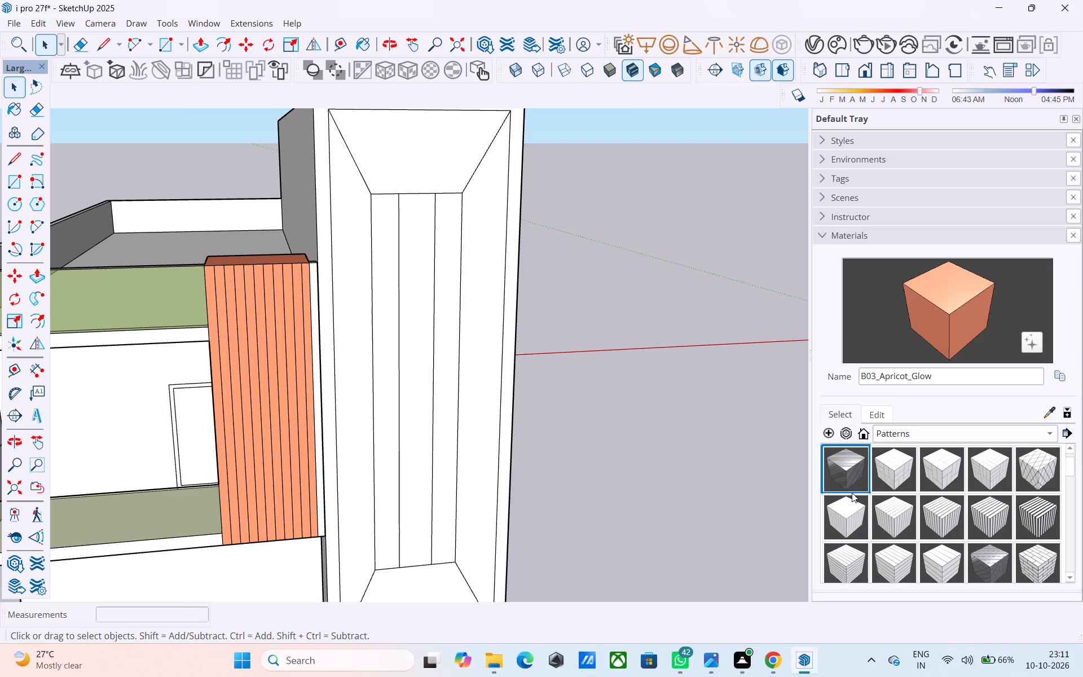
scroll(1000, 485, down, 3)
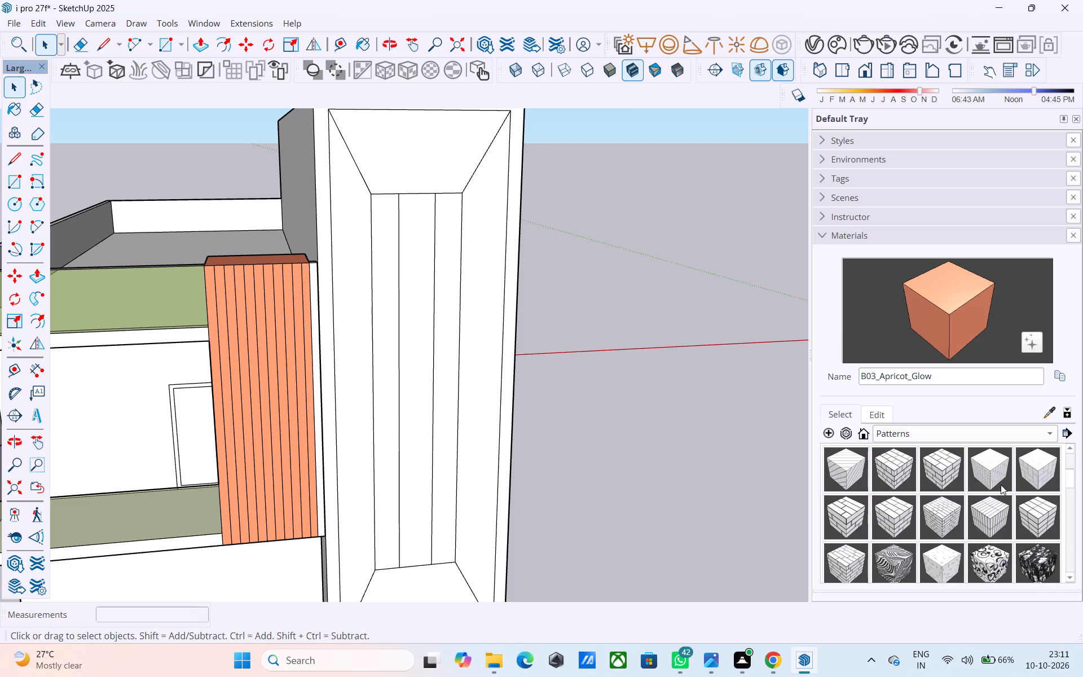
scroll(1001, 485, down, 1)
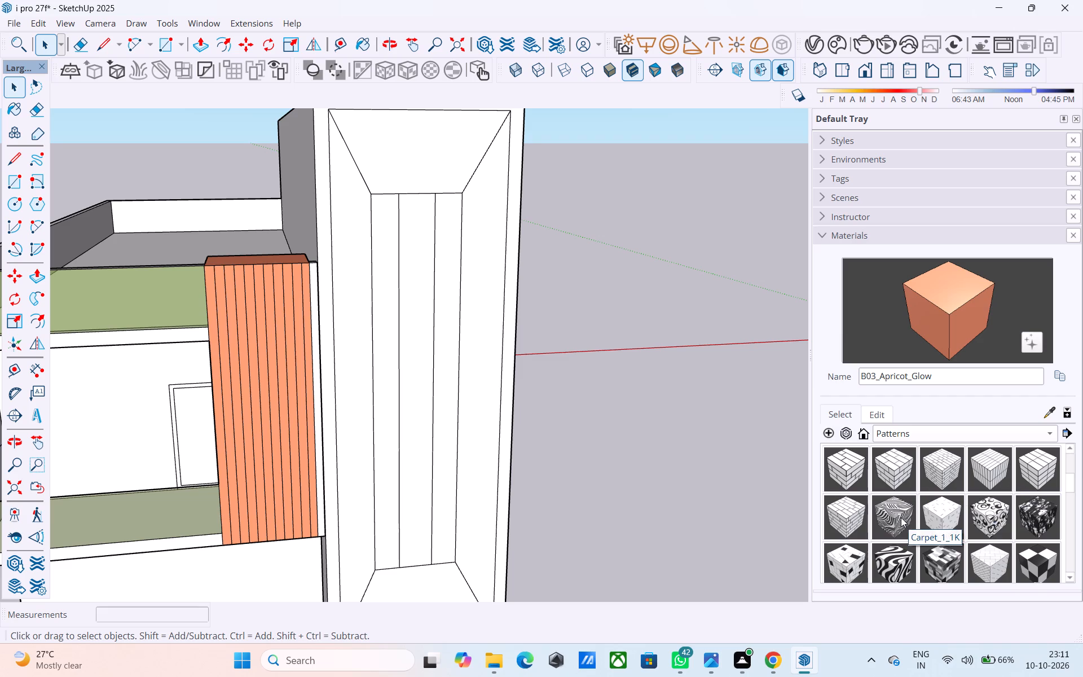
scroll(898, 517, down, 1)
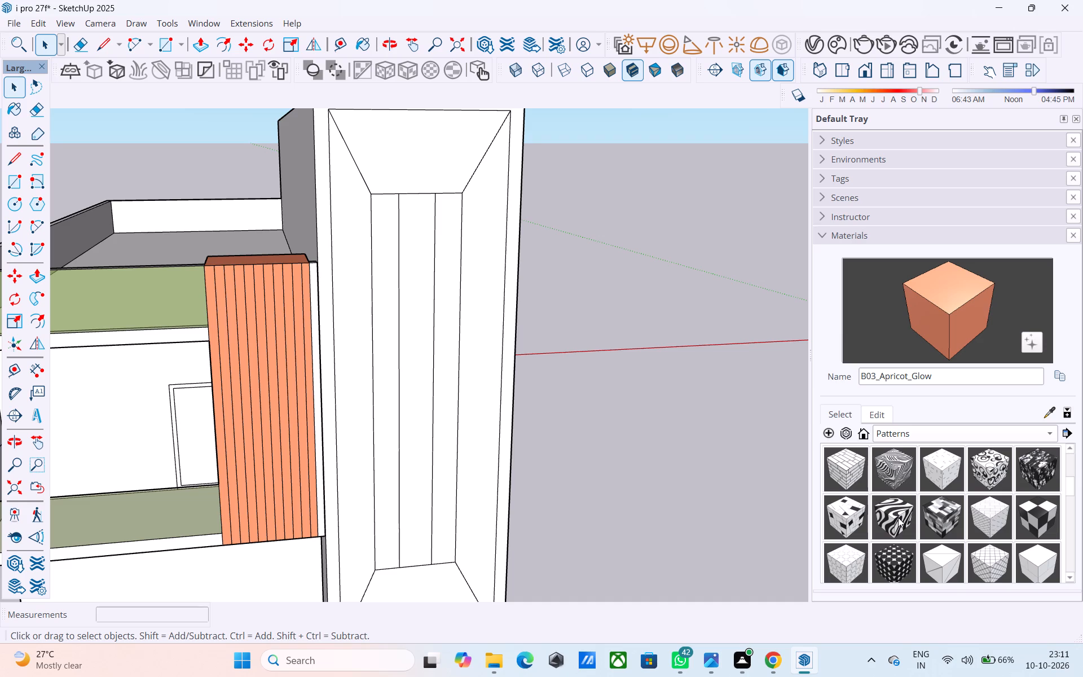
scroll(898, 517, down, 4)
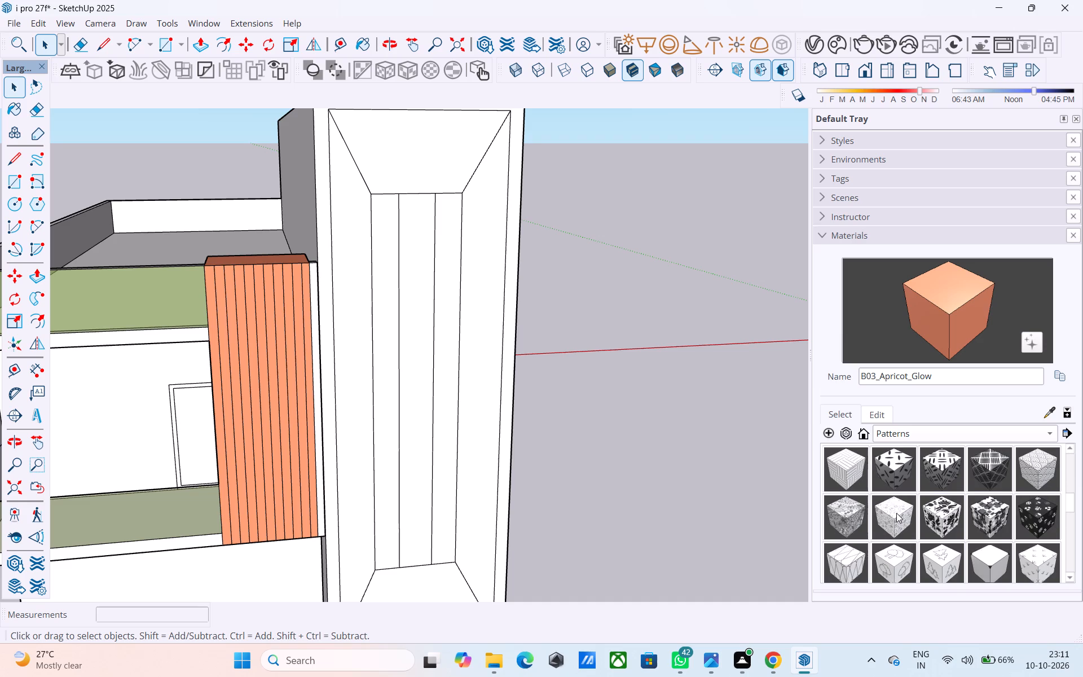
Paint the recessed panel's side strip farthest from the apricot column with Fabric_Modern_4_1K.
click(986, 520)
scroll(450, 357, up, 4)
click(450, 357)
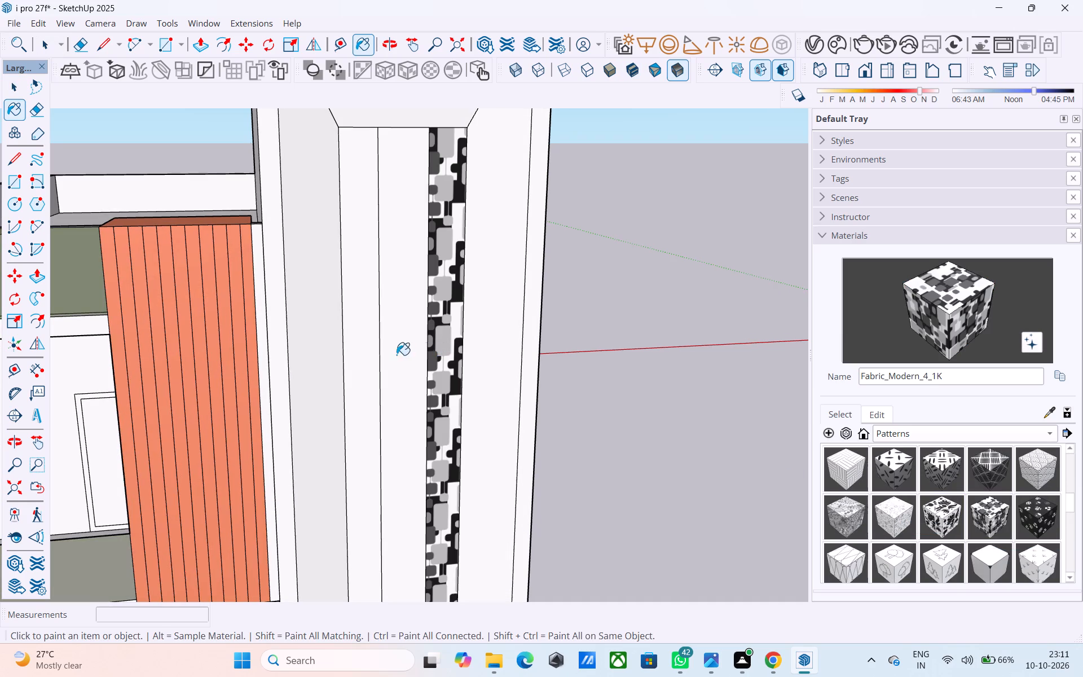
Paint both outer strips of the recessed panel with the Carpet_2_1K pattern, leaving the middle strip plain.
click(841, 471)
scroll(864, 476, up, 3)
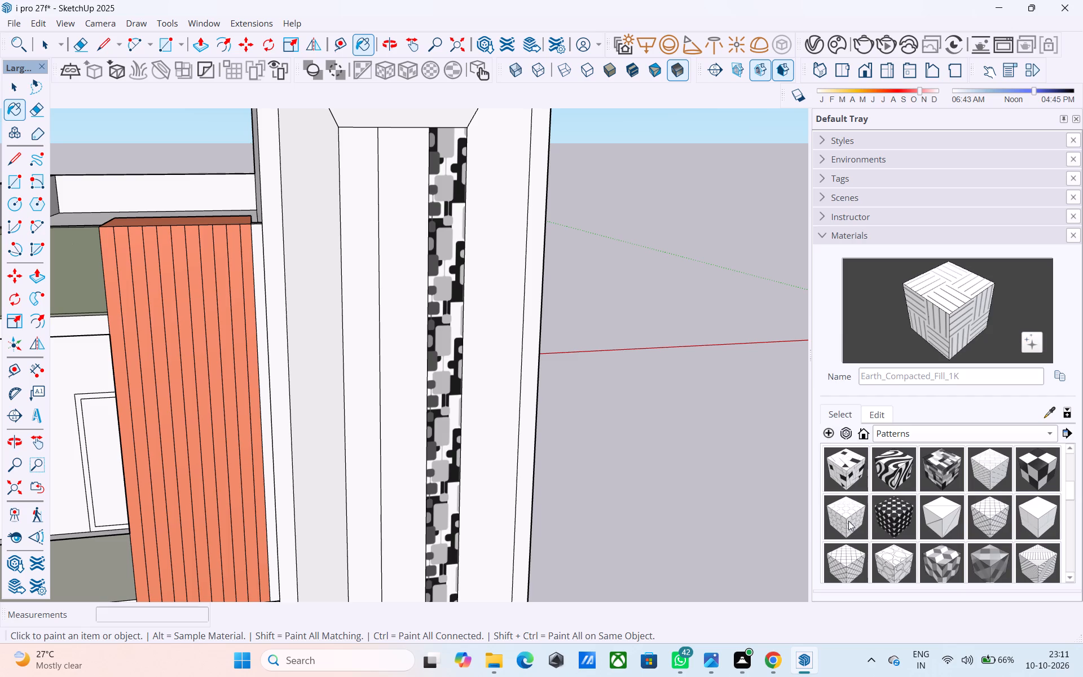
click(894, 556)
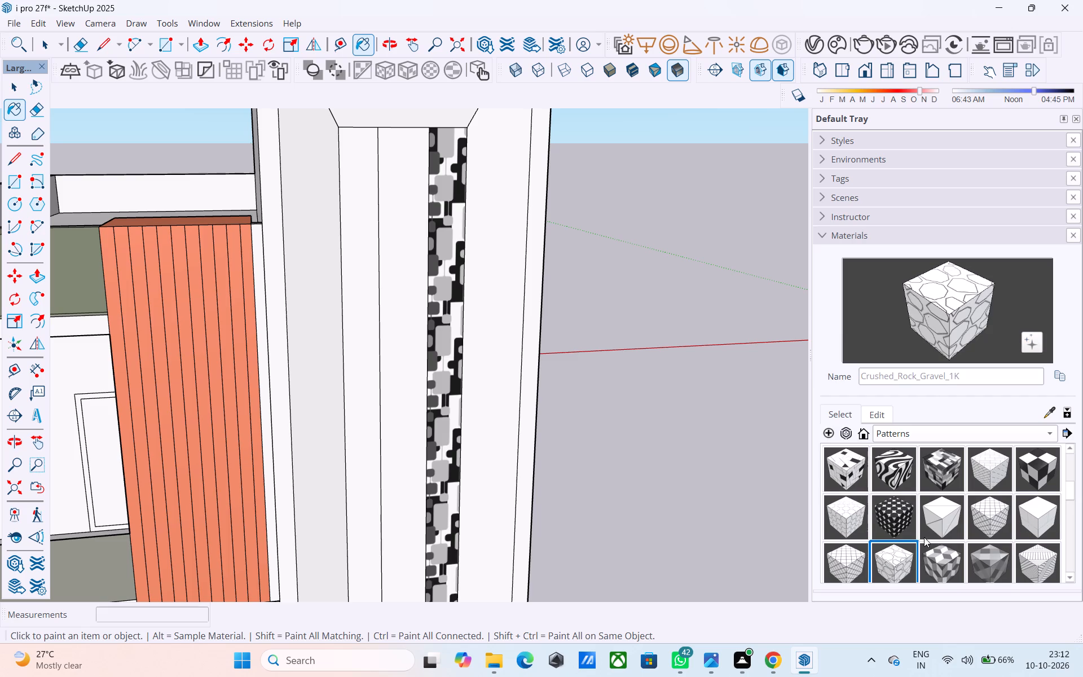
scroll(924, 537, up, 1)
click(997, 478)
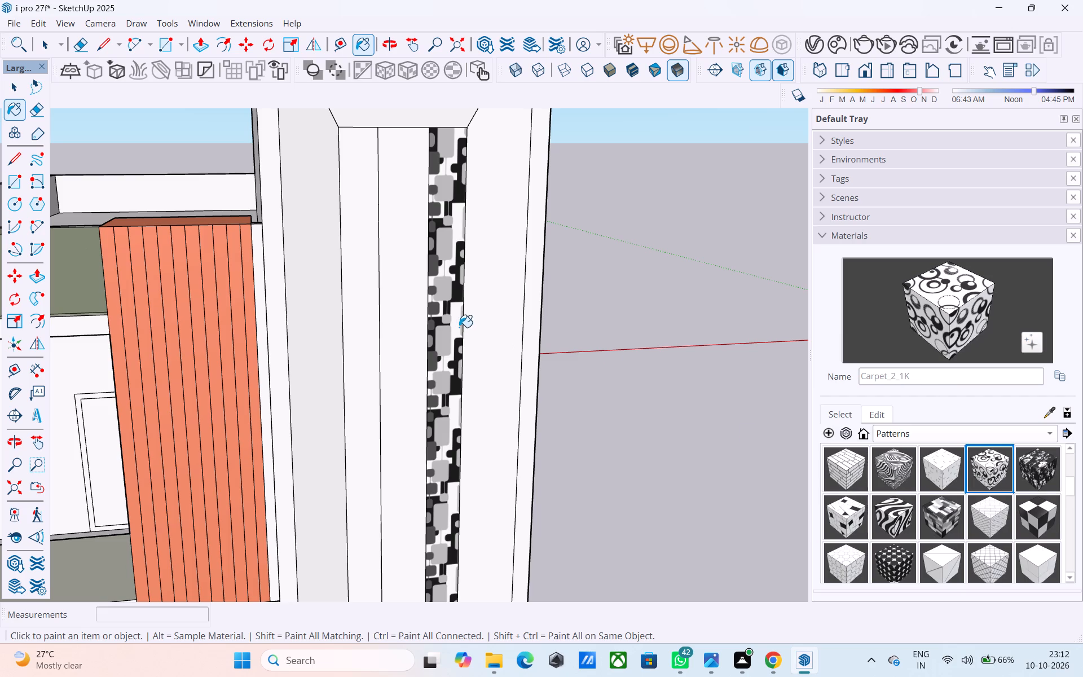
click(455, 324)
scroll(468, 335, down, 4)
click(396, 348)
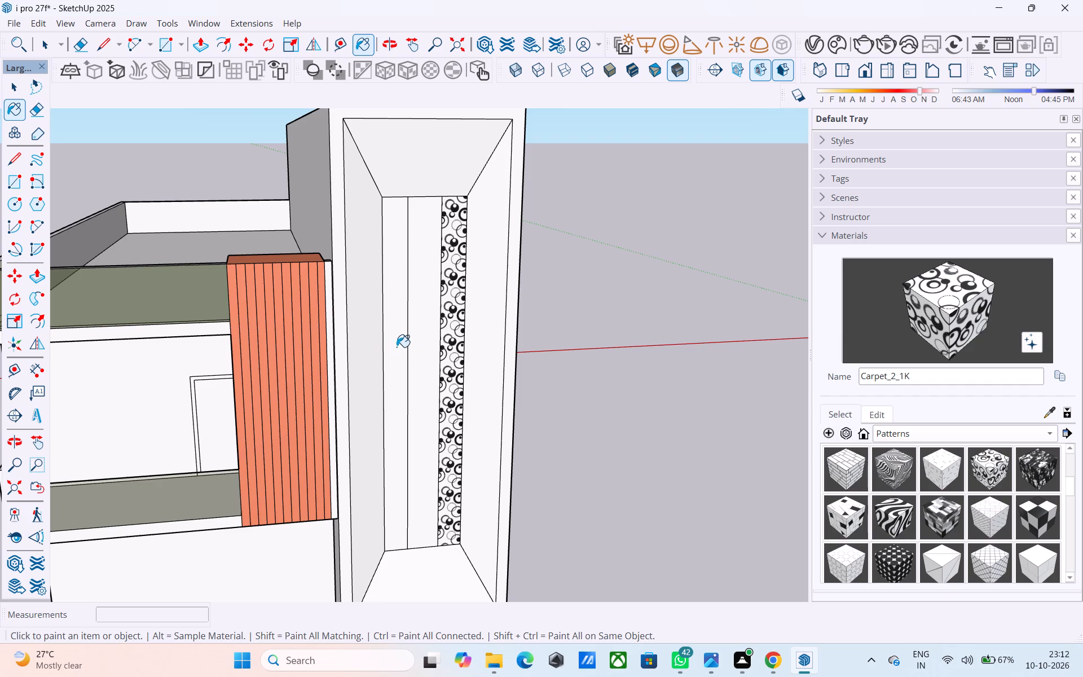
Tint the Carpet_2_1K material on the side strips from the color wheel, trying orange before a pale yellow-beige.
click(878, 413)
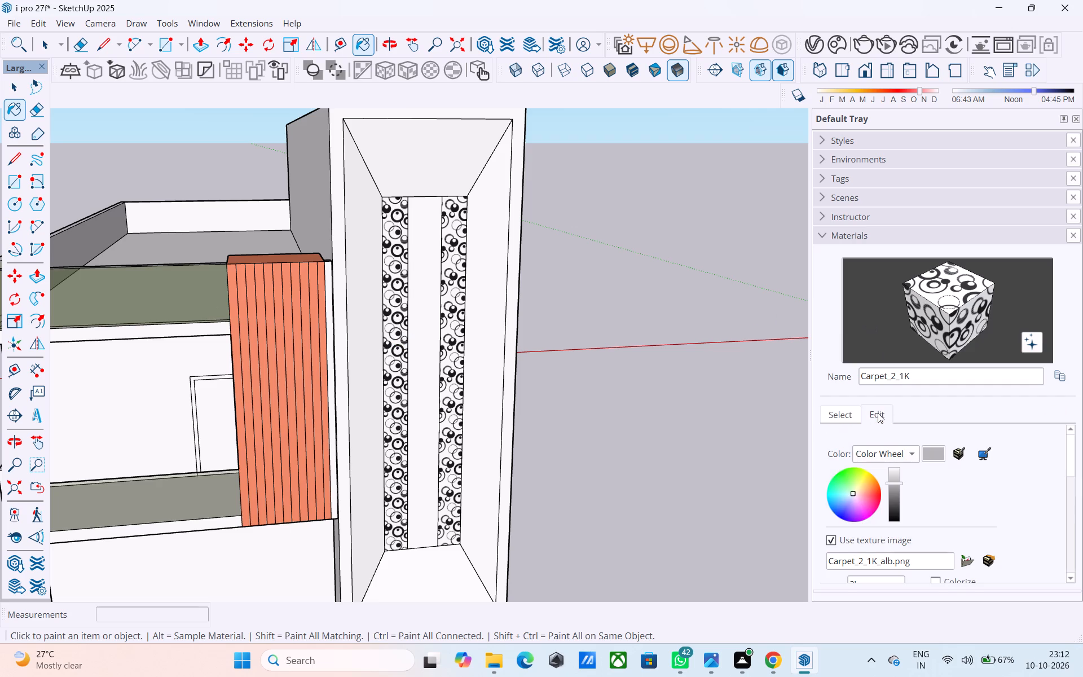
click(871, 480)
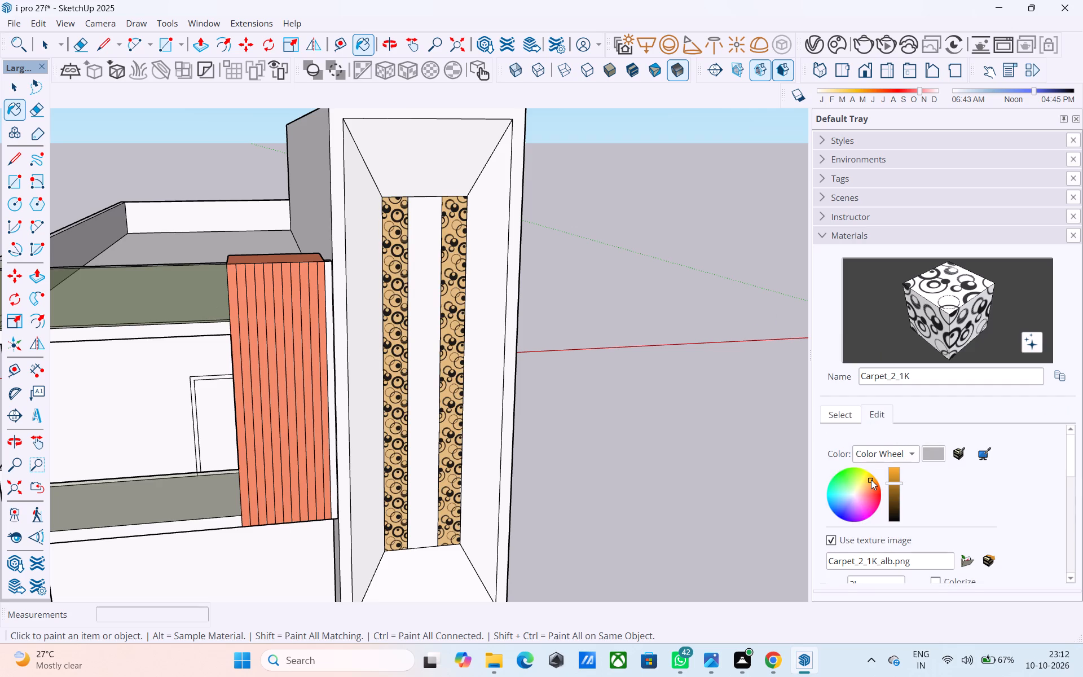
click(861, 482)
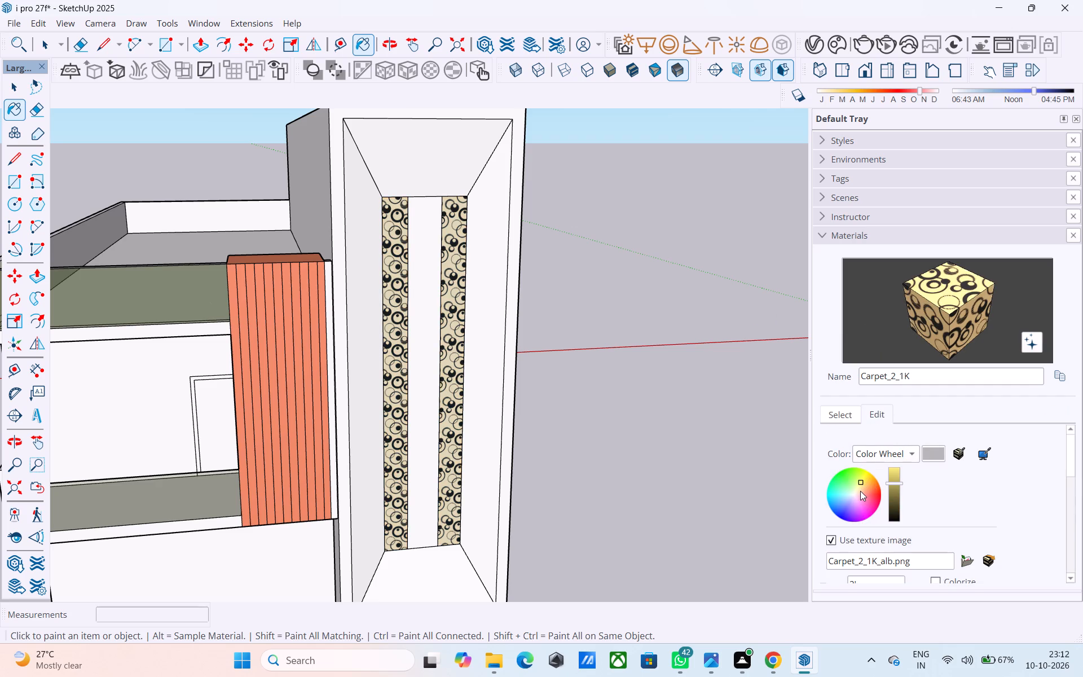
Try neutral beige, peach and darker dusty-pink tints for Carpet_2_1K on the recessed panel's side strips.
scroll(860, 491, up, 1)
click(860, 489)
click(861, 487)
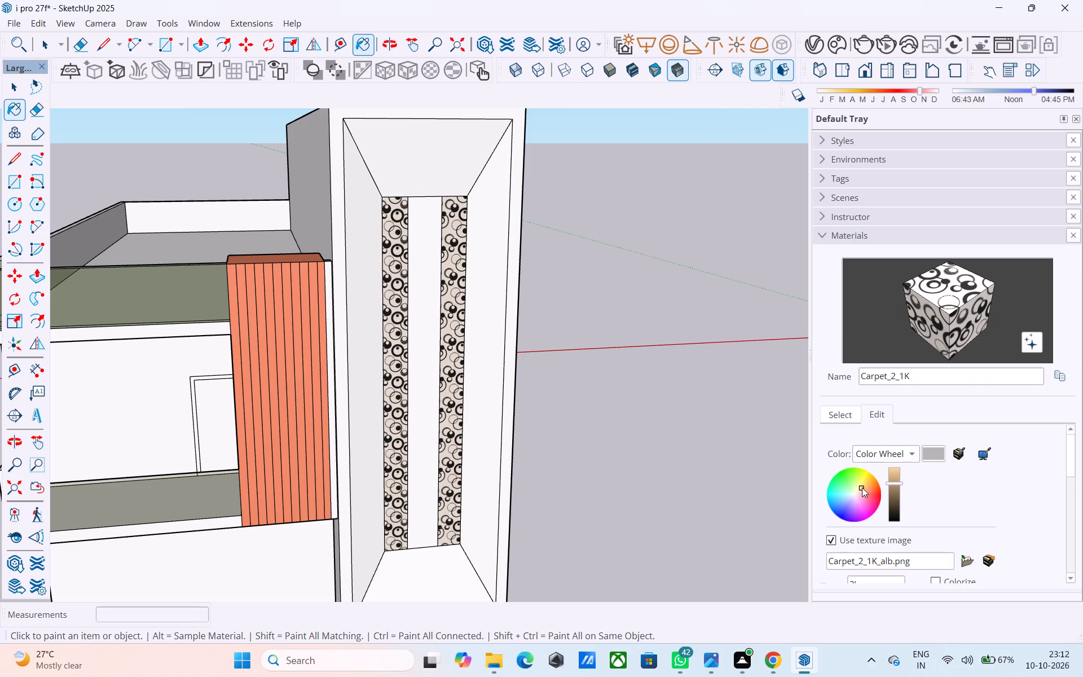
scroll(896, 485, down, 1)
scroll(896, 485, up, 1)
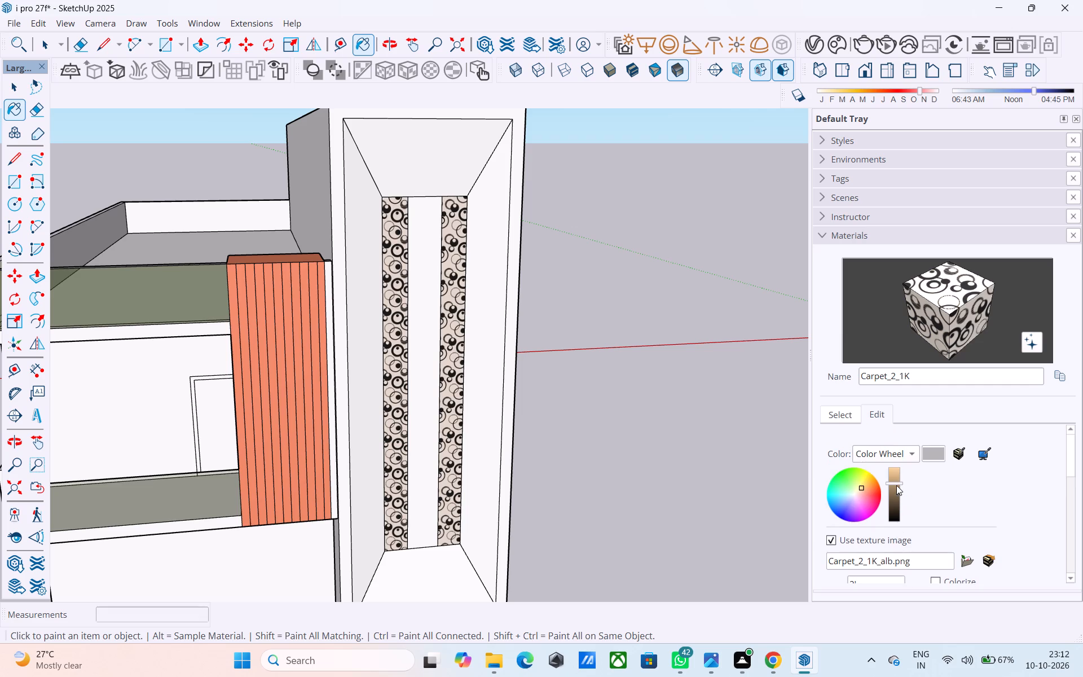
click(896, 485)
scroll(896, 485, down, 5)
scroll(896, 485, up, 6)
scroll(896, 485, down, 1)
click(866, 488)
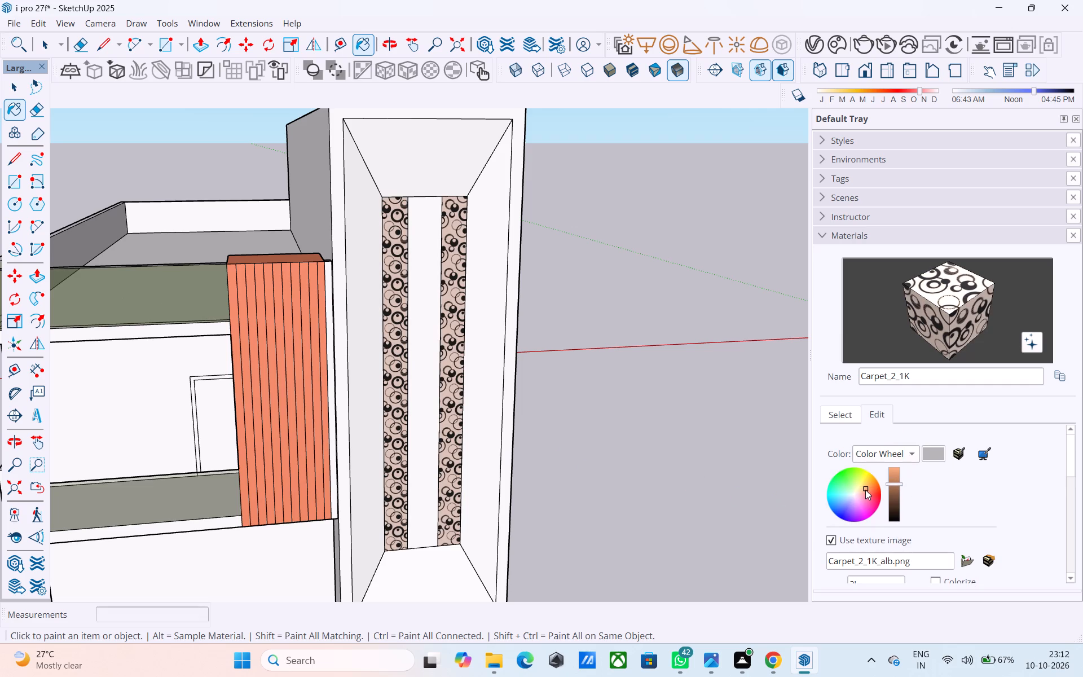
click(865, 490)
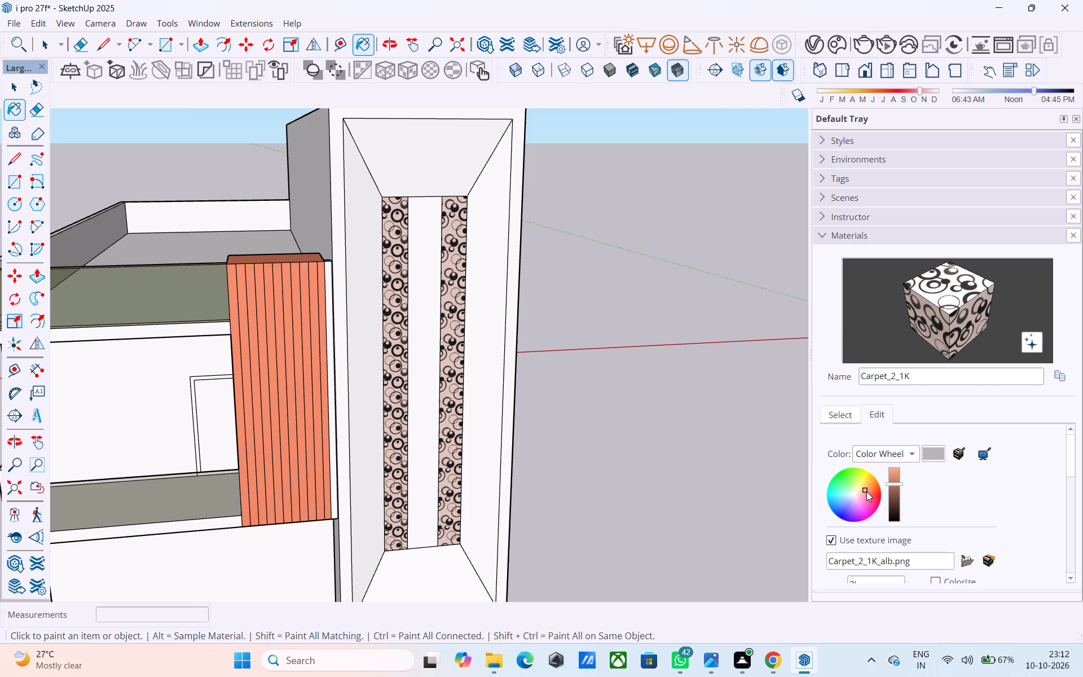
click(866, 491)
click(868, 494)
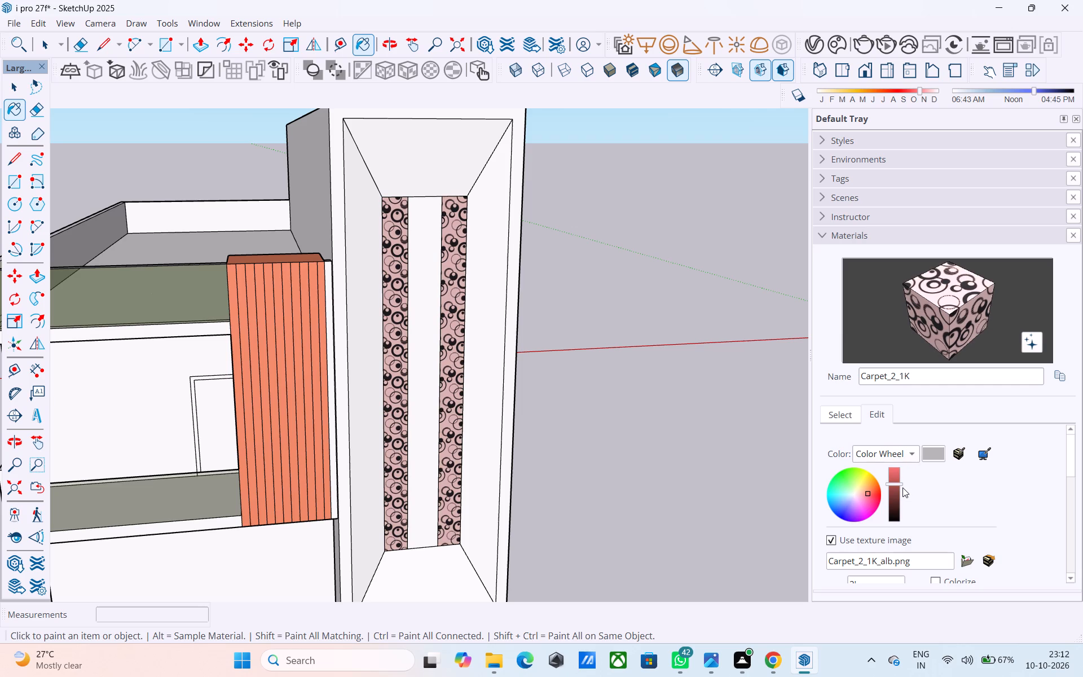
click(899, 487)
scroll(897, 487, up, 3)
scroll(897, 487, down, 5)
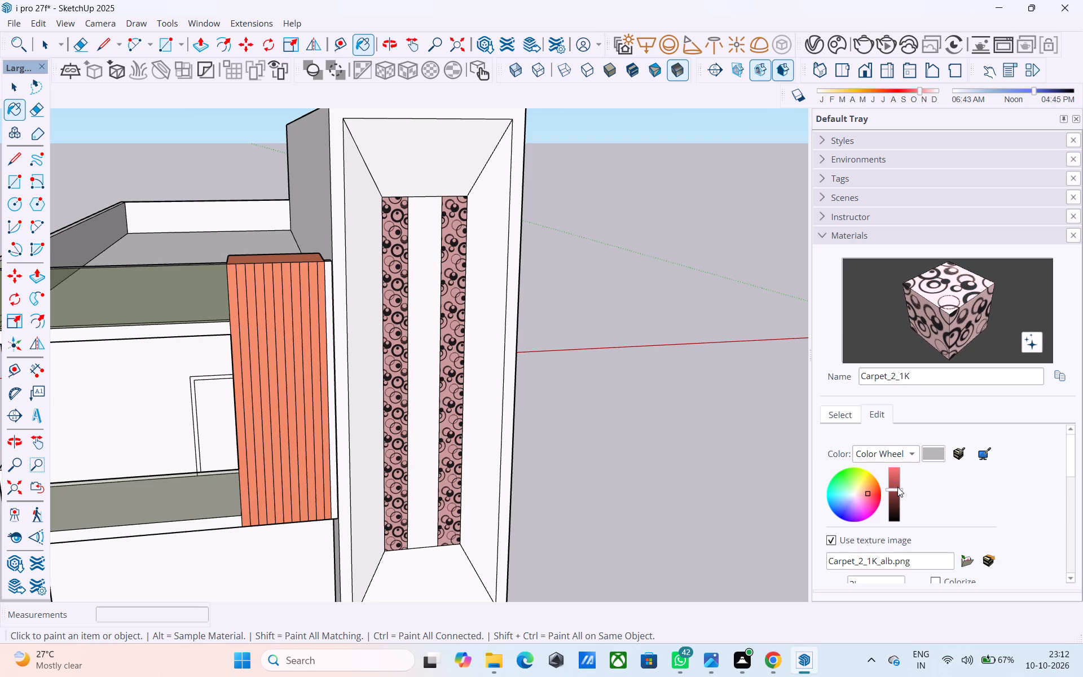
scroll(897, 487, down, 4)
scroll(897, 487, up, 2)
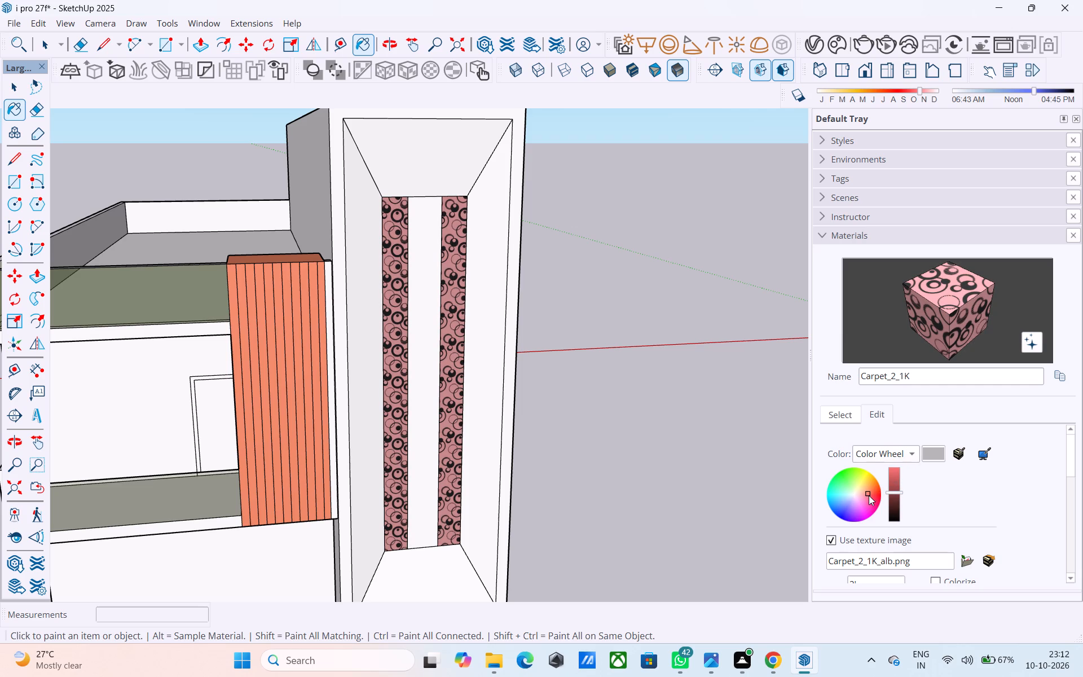
Tint the Carpet_2_1K material salmon red and lighten it slightly to suit the apricot slatted column.
click(873, 491)
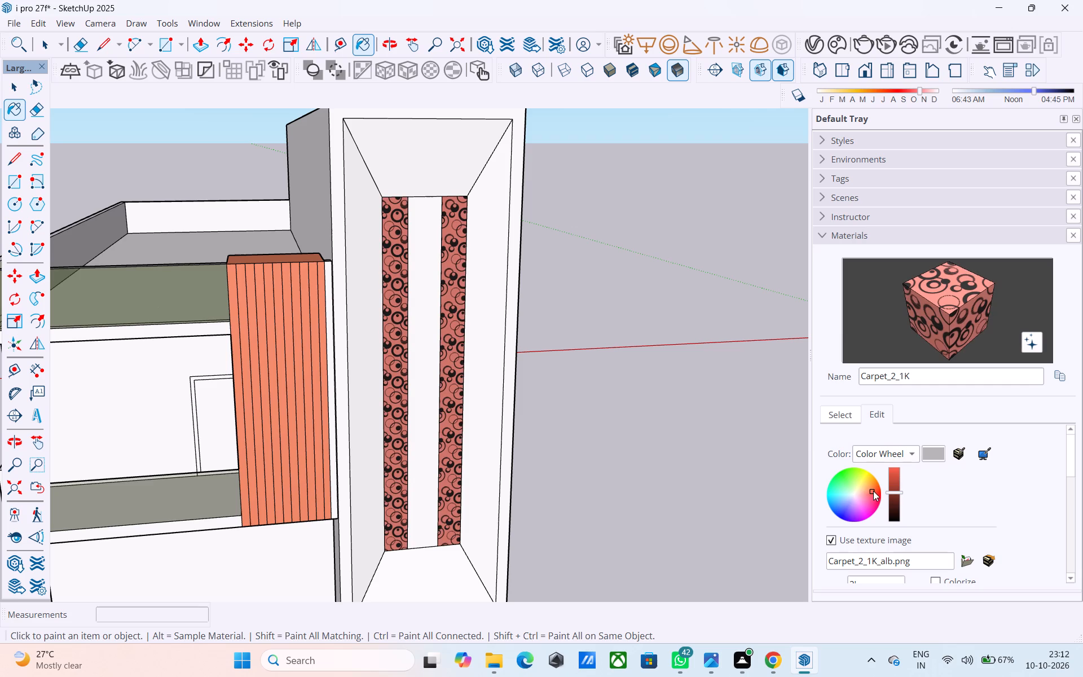
click(895, 489)
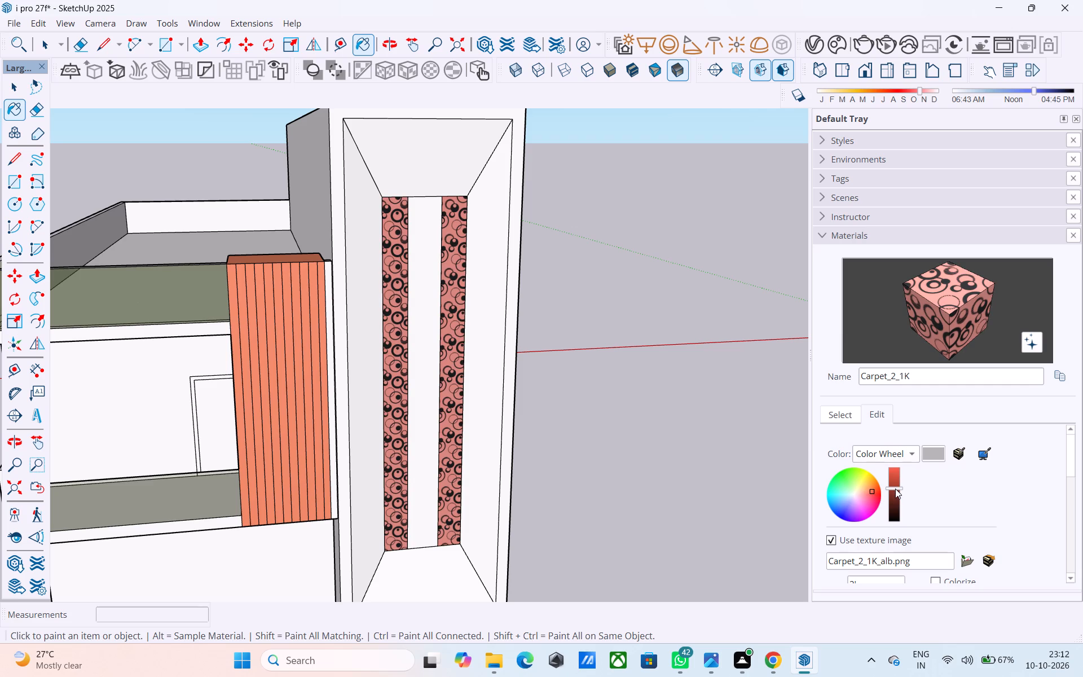
scroll(896, 488, down, 4)
scroll(896, 488, up, 6)
Examine the whole house from the front, side and above to judge the tinted tower strips against the slatted column.
scroll(624, 456, down, 3)
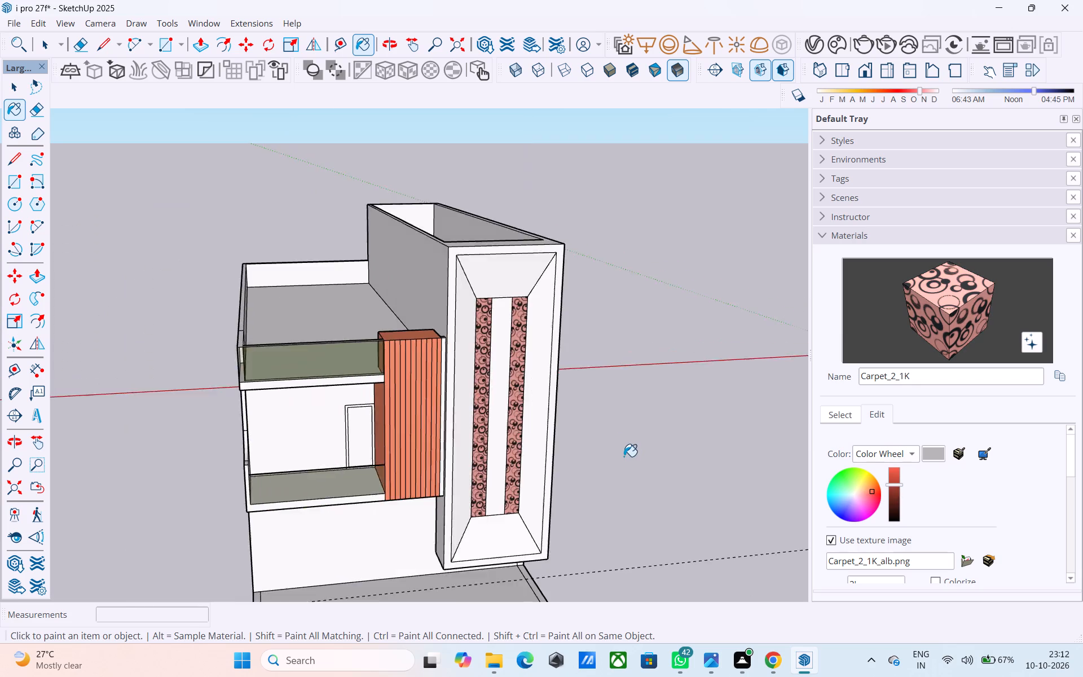
middle_drag(624, 456, 552, 337)
scroll(550, 341, down, 1)
middle_drag(550, 341, 720, 388)
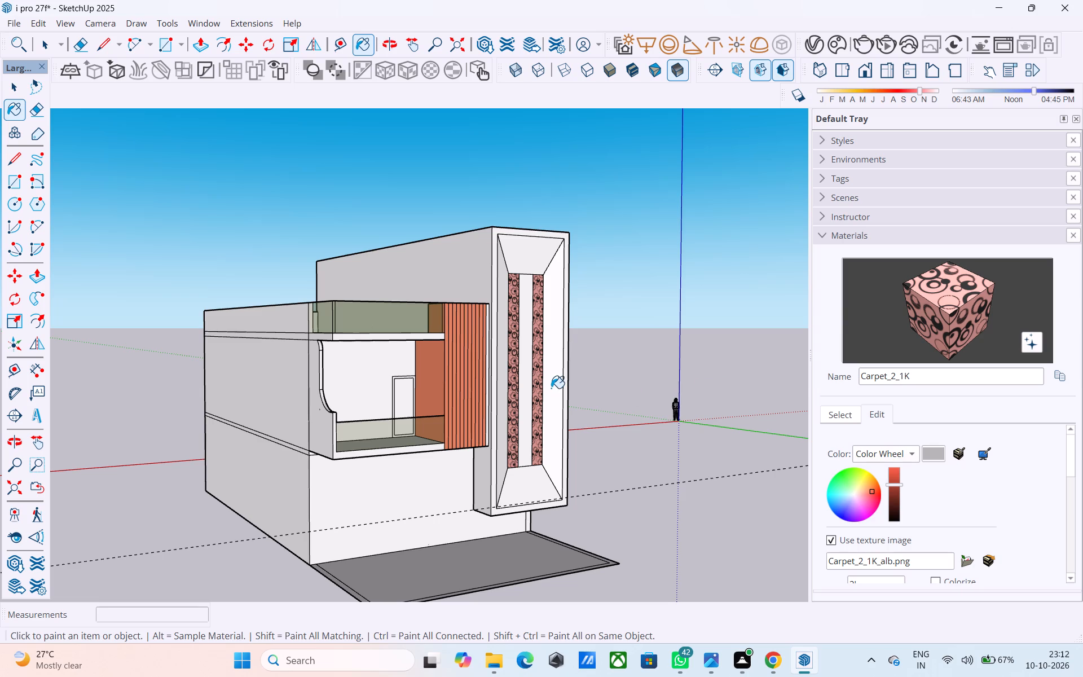
scroll(448, 377, down, 4)
middle_drag(585, 405, 571, 410)
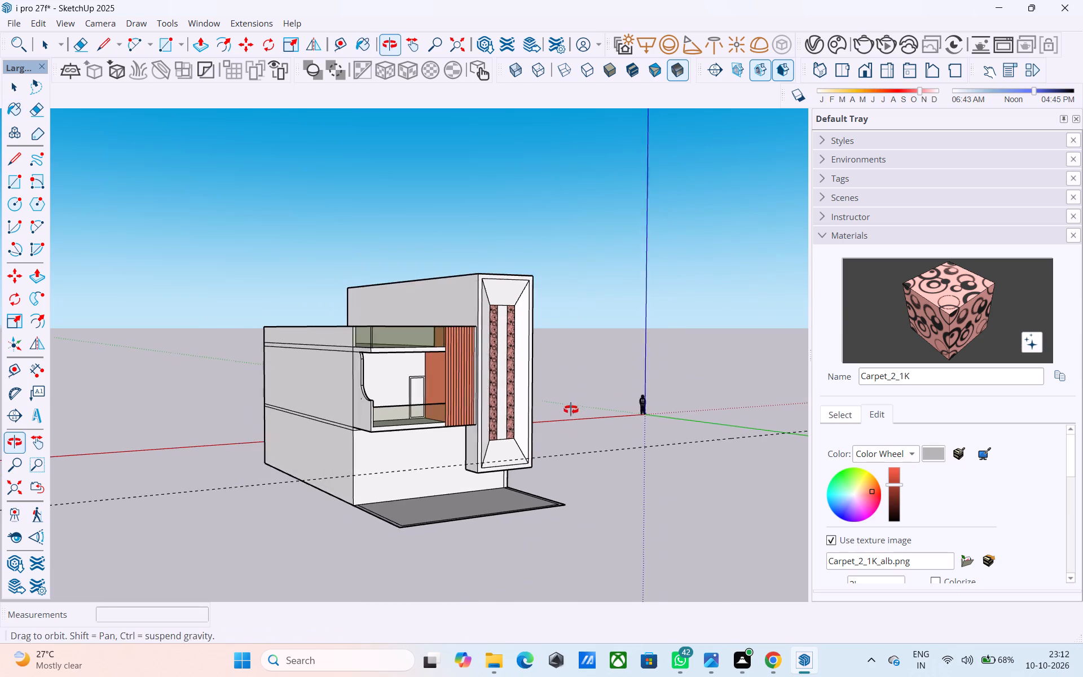
middle_drag(571, 410, 569, 412)
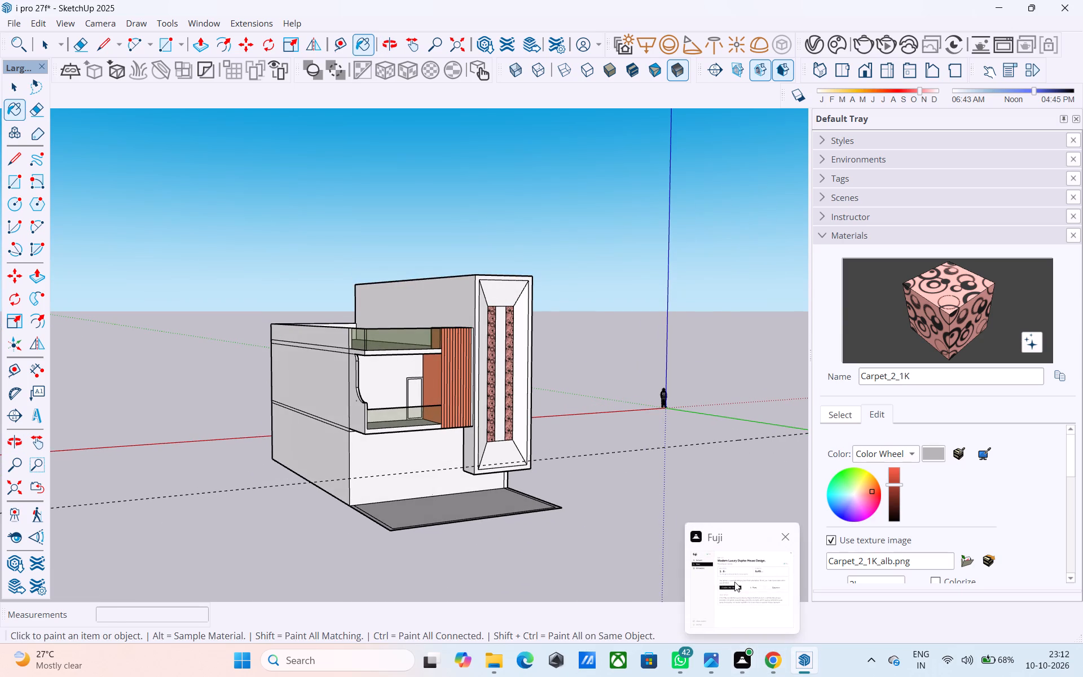
middle_drag(500, 397, 483, 397)
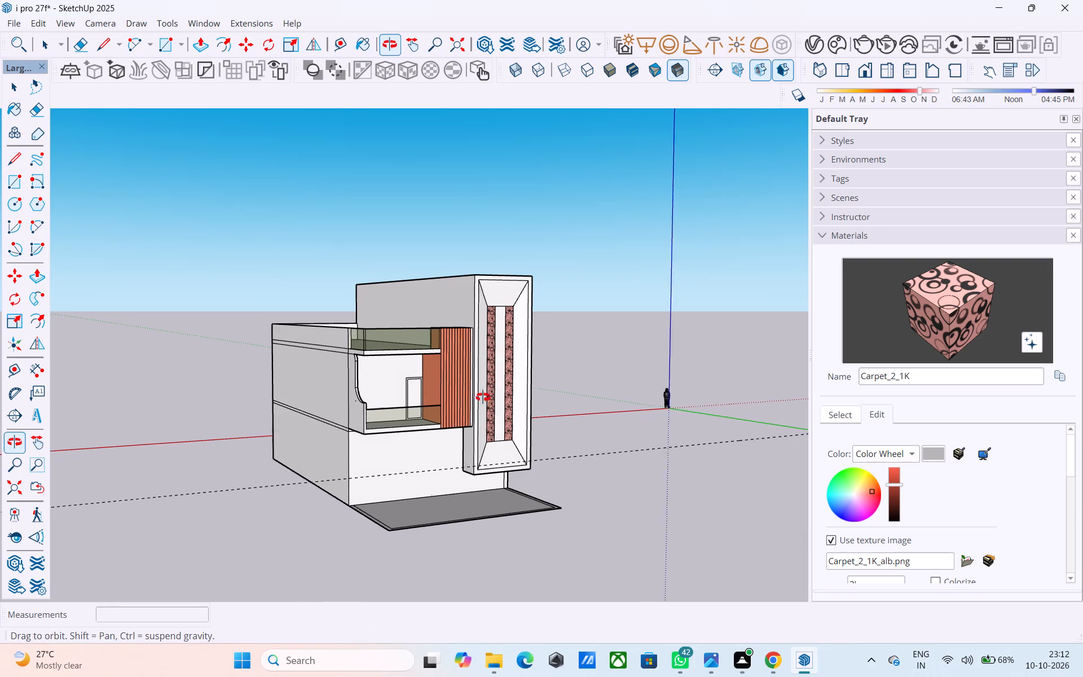
middle_drag(483, 397, 304, 384)
middle_drag(318, 394, 686, 470)
scroll(650, 457, down, 3)
middle_drag(672, 480, 667, 550)
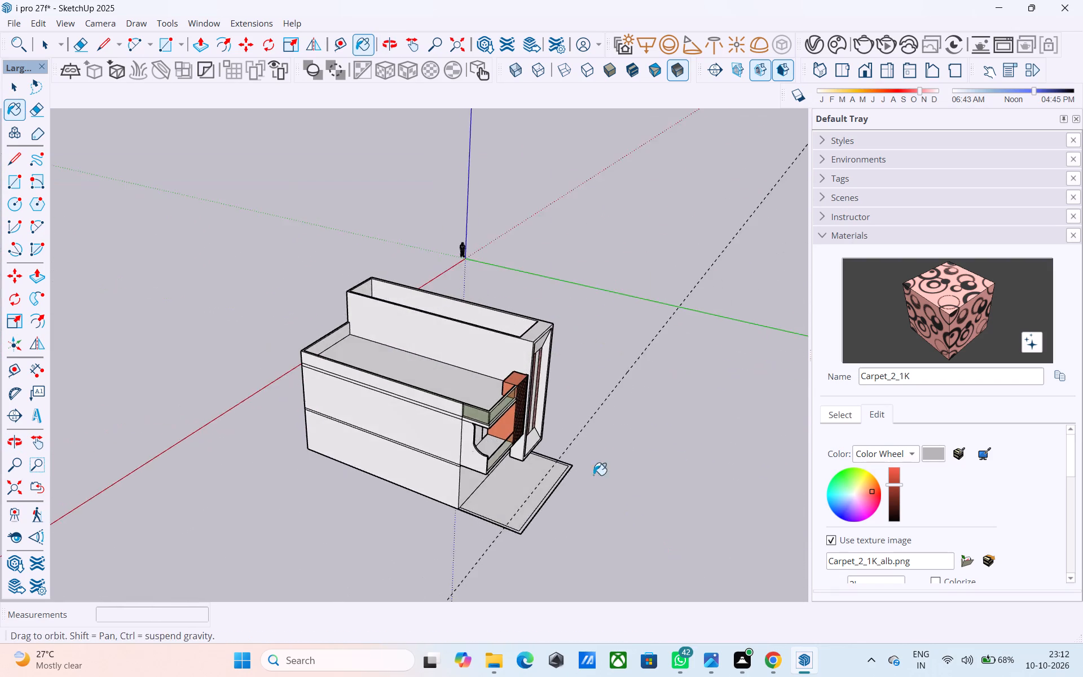
scroll(572, 427, up, 4)
scroll(345, 363, down, 2)
middle_drag(449, 407, 310, 333)
scroll(309, 333, up, 3)
middle_drag(403, 357, 278, 290)
scroll(626, 388, up, 4)
scroll(487, 324, down, 10)
middle_drag(388, 345, 323, 365)
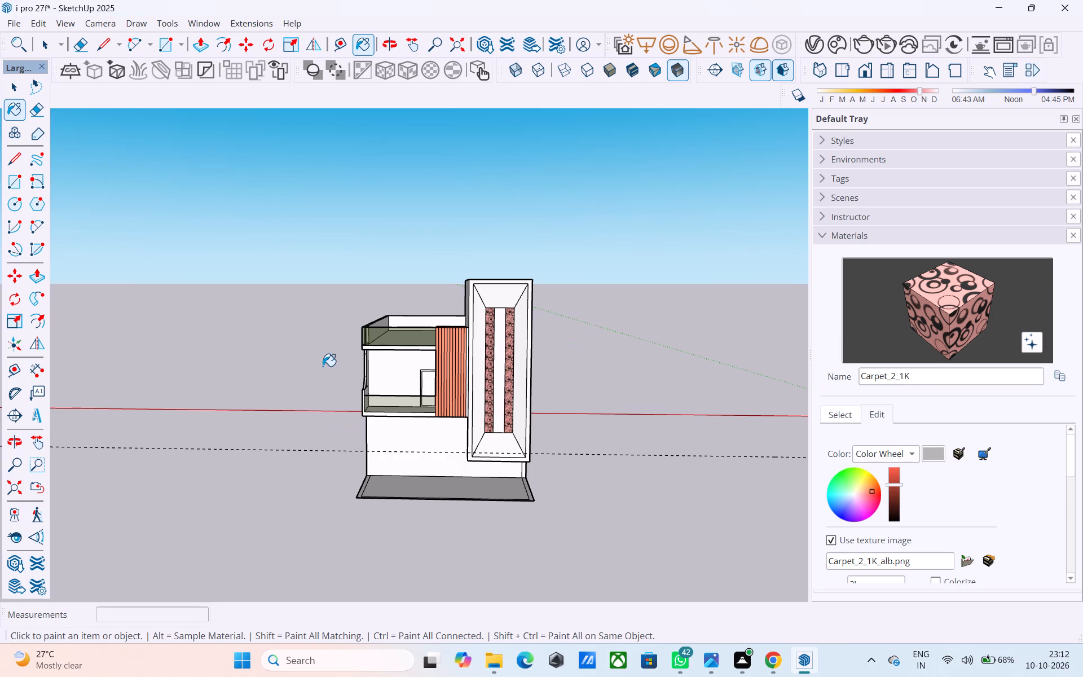
scroll(370, 361, down, 1)
middle_drag(378, 362, 609, 317)
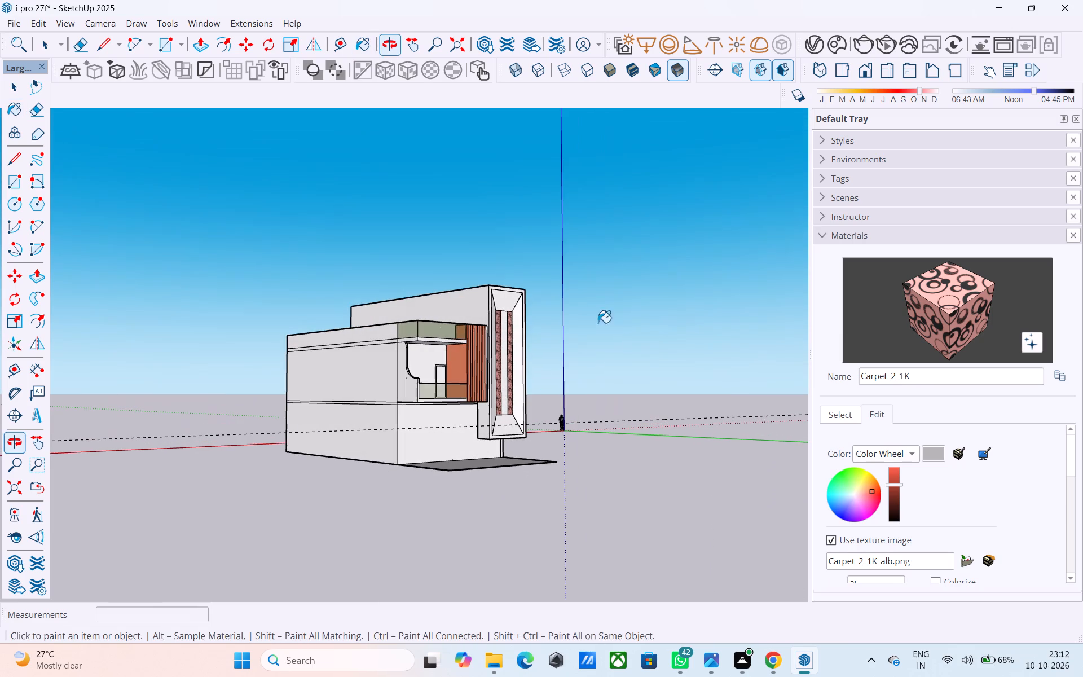
middle_drag(496, 353, 365, 373)
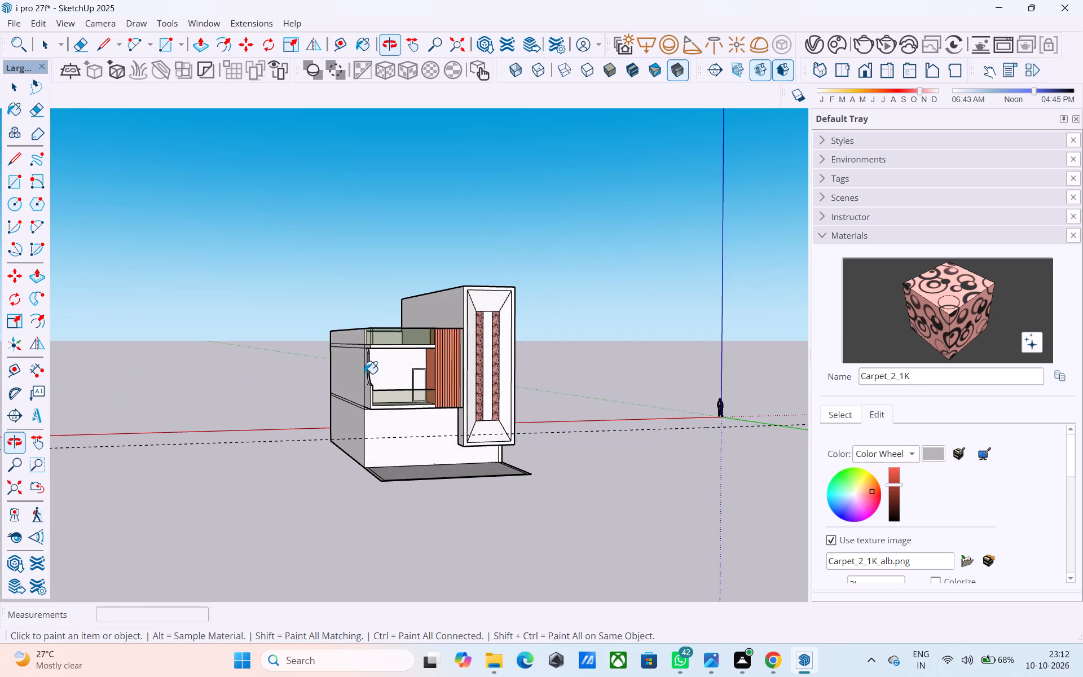
middle_drag(367, 373, 377, 383)
Copy the plain middle strip's bottom edge straight up, trying 7' before setting the distance to 8'.
key(space)
scroll(536, 370, up, 5)
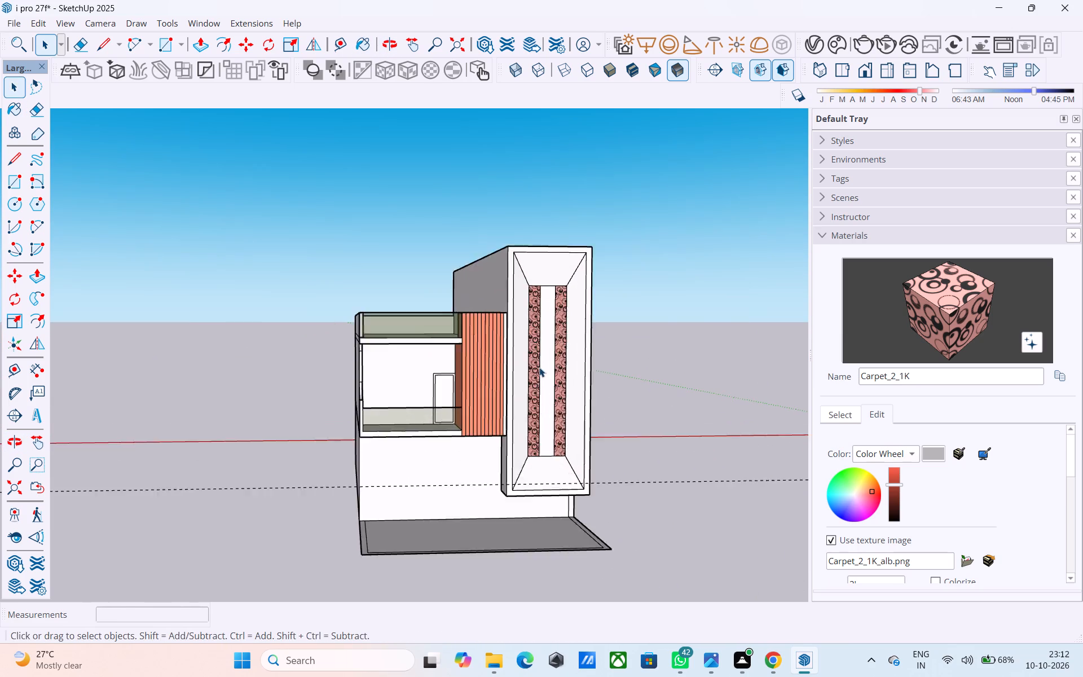
scroll(539, 367, up, 3)
middle_drag(539, 374, 518, 378)
scroll(520, 381, up, 8)
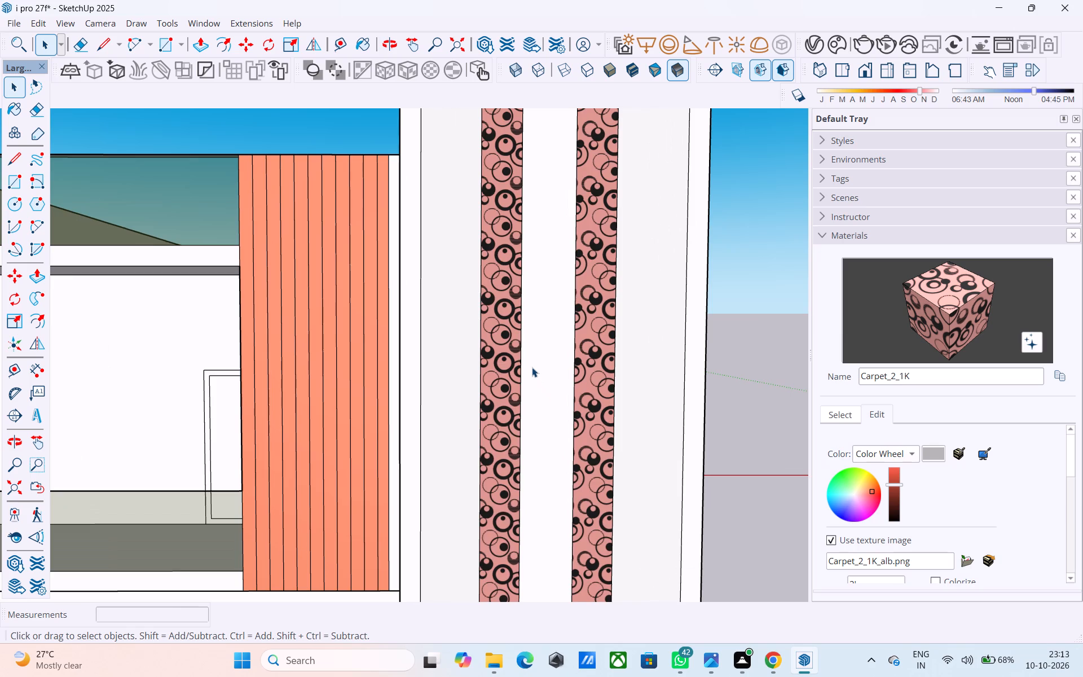
scroll(532, 367, down, 8)
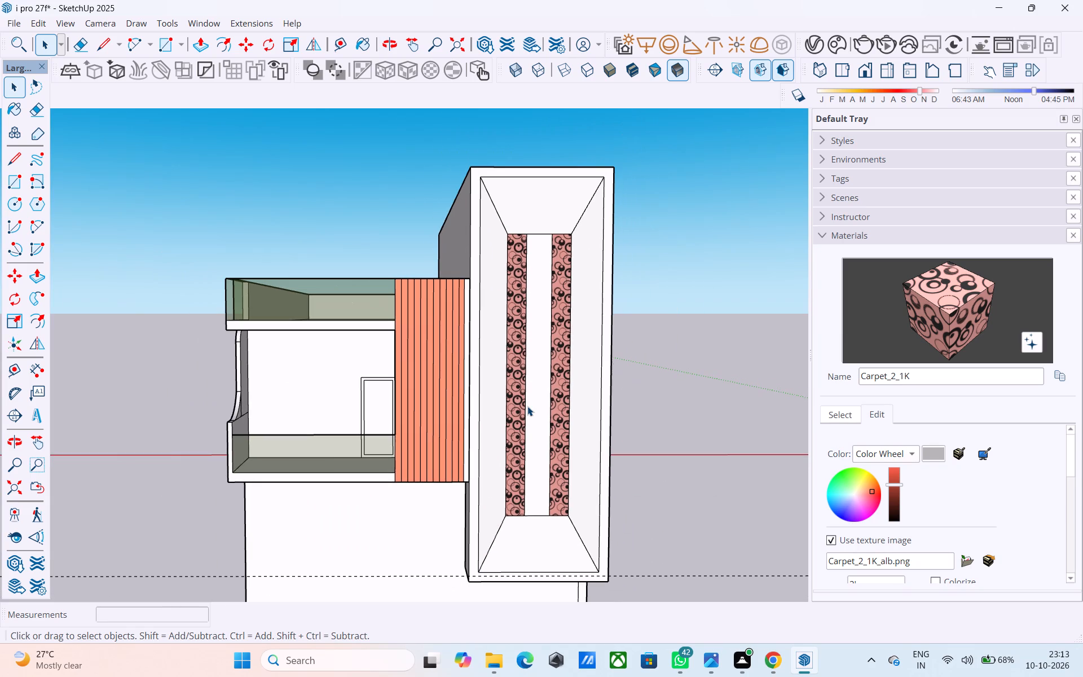
middle_drag(530, 404, 640, 390)
scroll(593, 472, up, 3)
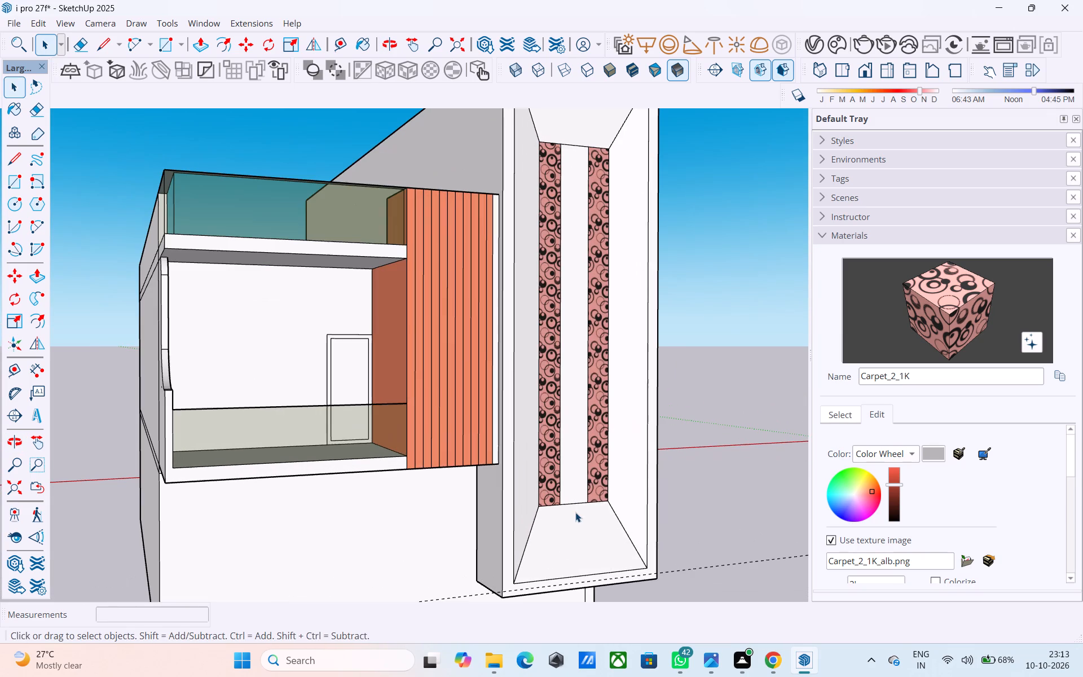
click(571, 503)
key(m)
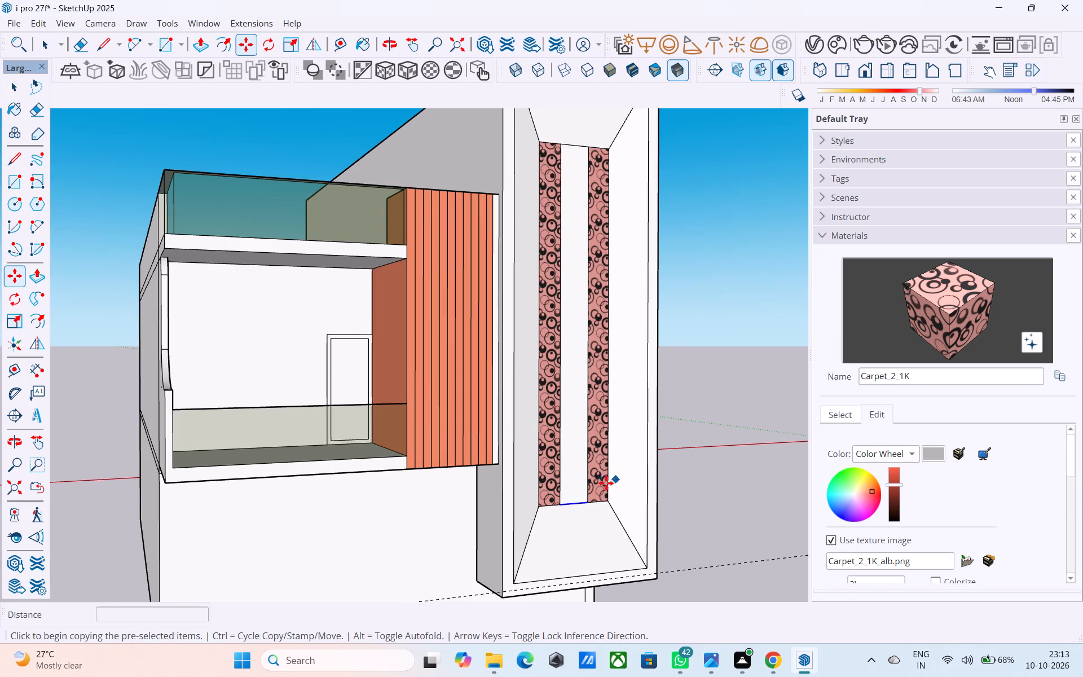
scroll(592, 495, up, 2)
click(552, 503)
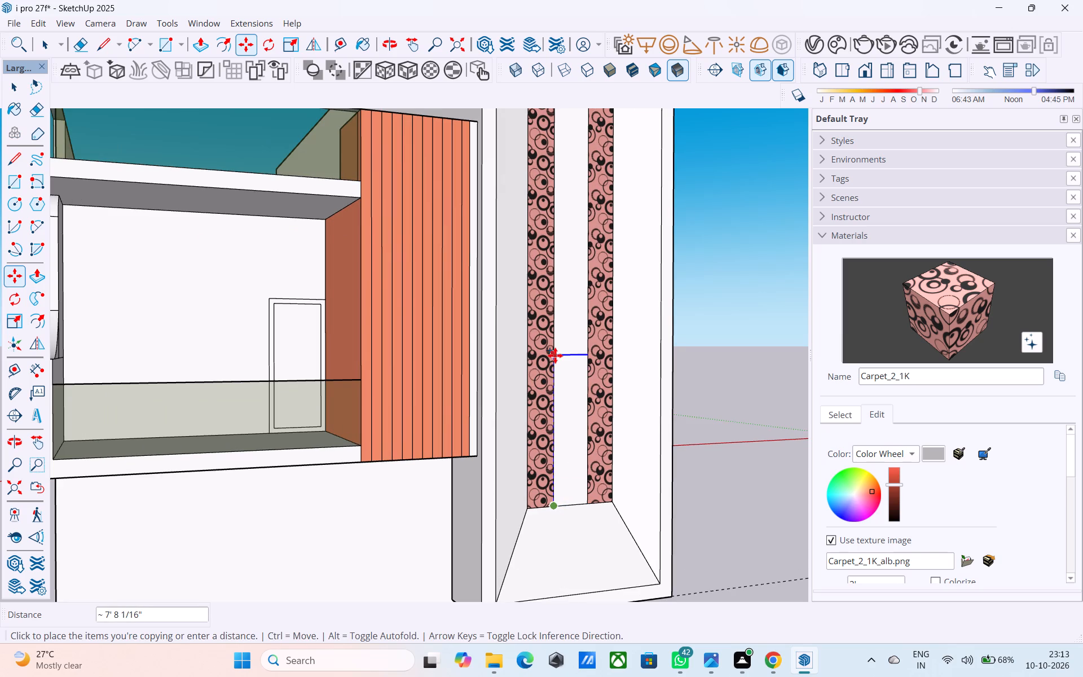
text(7')
key(Return)
text(8')
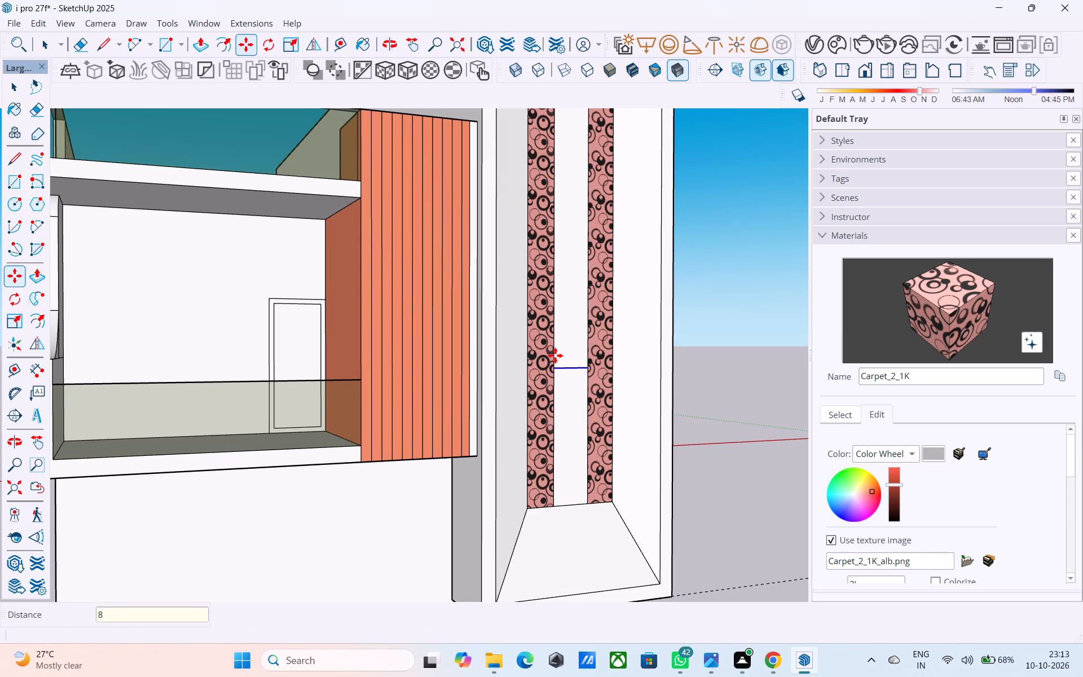
key(Return)
Copy the plain middle strip's top edge 8' straight down to complete its division into three sections.
scroll(580, 333, down, 6)
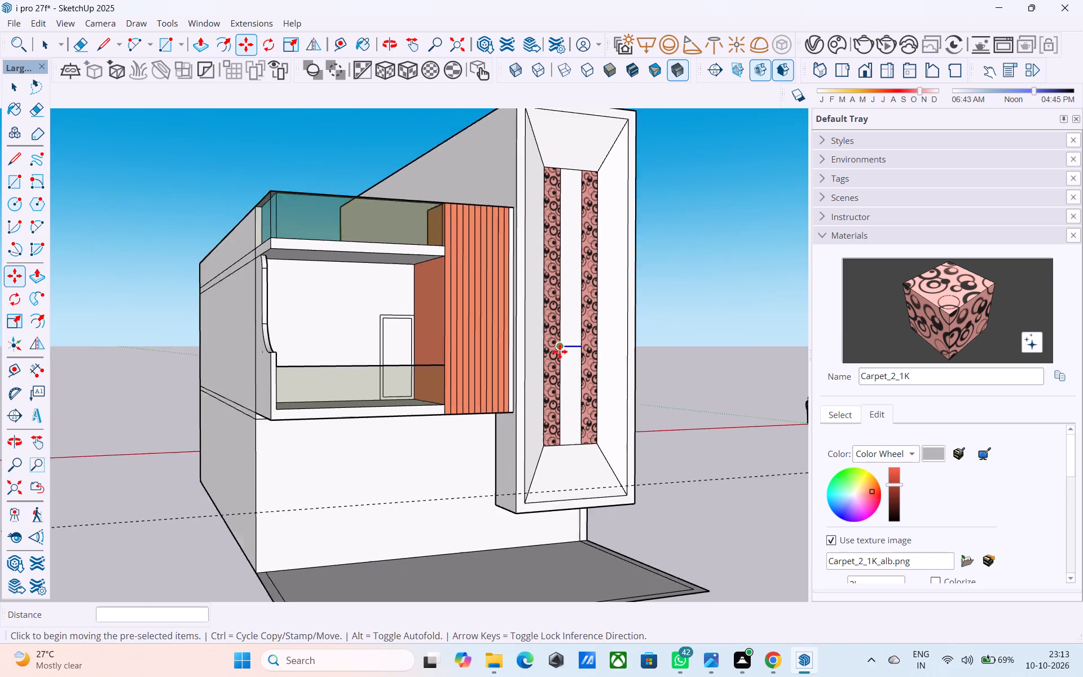
shift+middle_drag(560, 352, 531, 403)
scroll(587, 310, up, 4)
key(space)
scroll(509, 204, up, 2)
click(517, 197)
key(m)
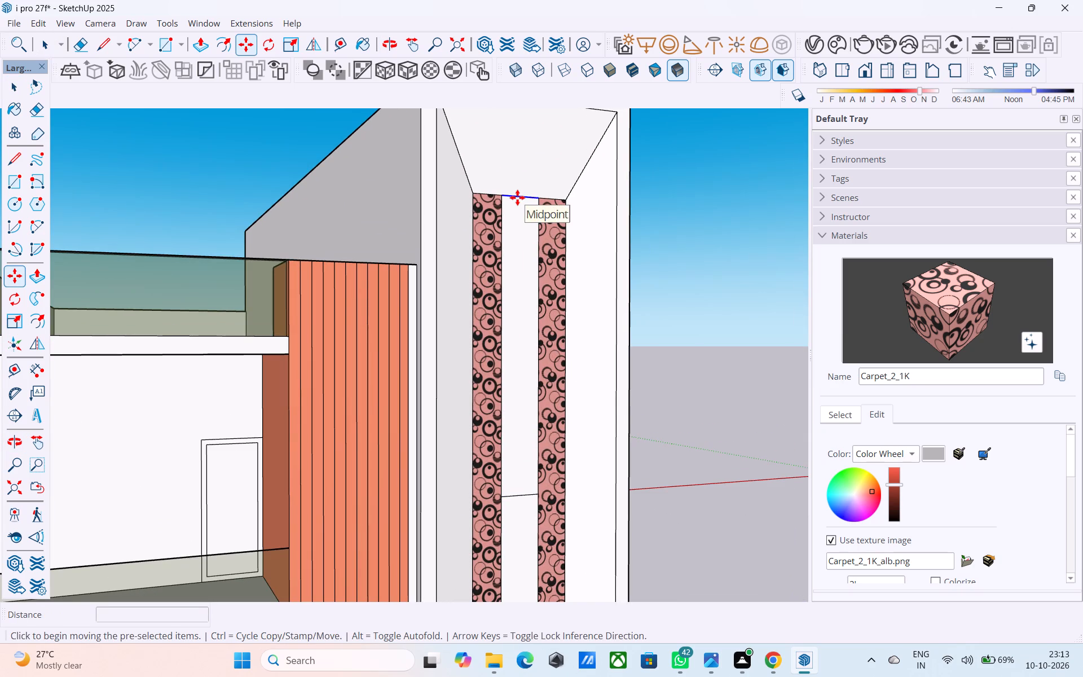
click(538, 196)
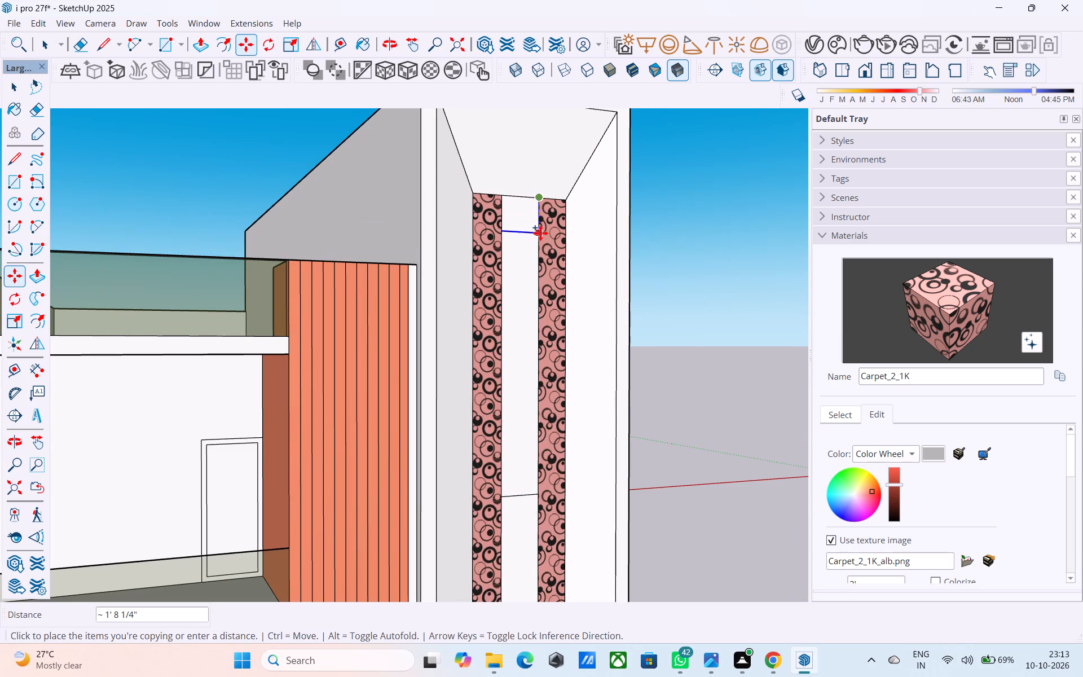
text(8')
key(Return)
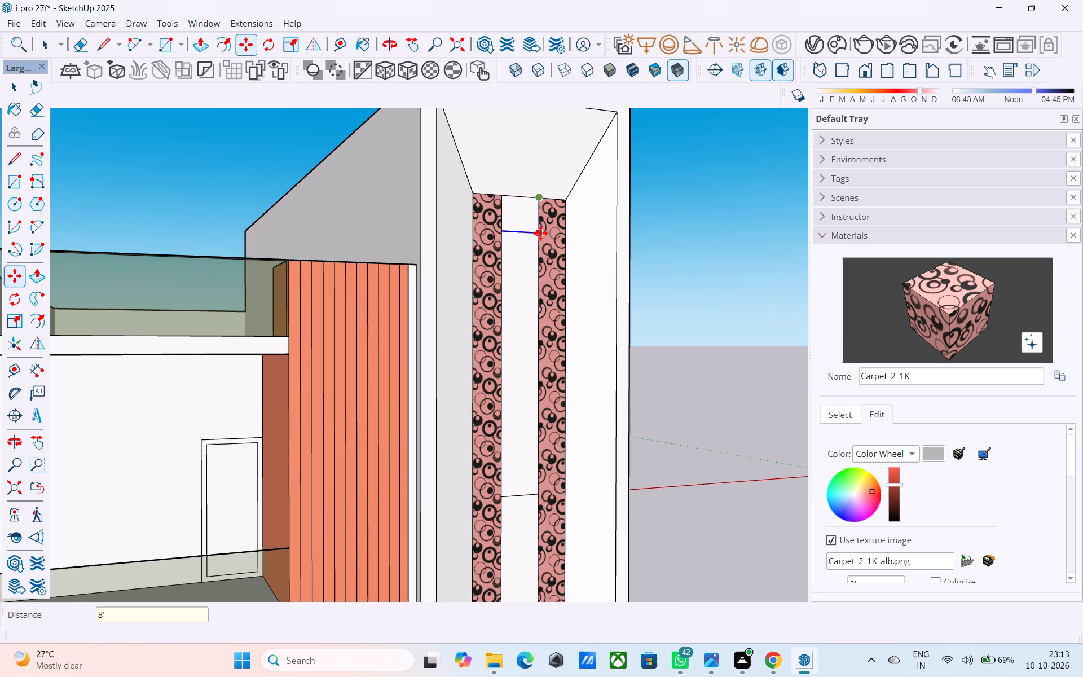
scroll(541, 239, down, 2)
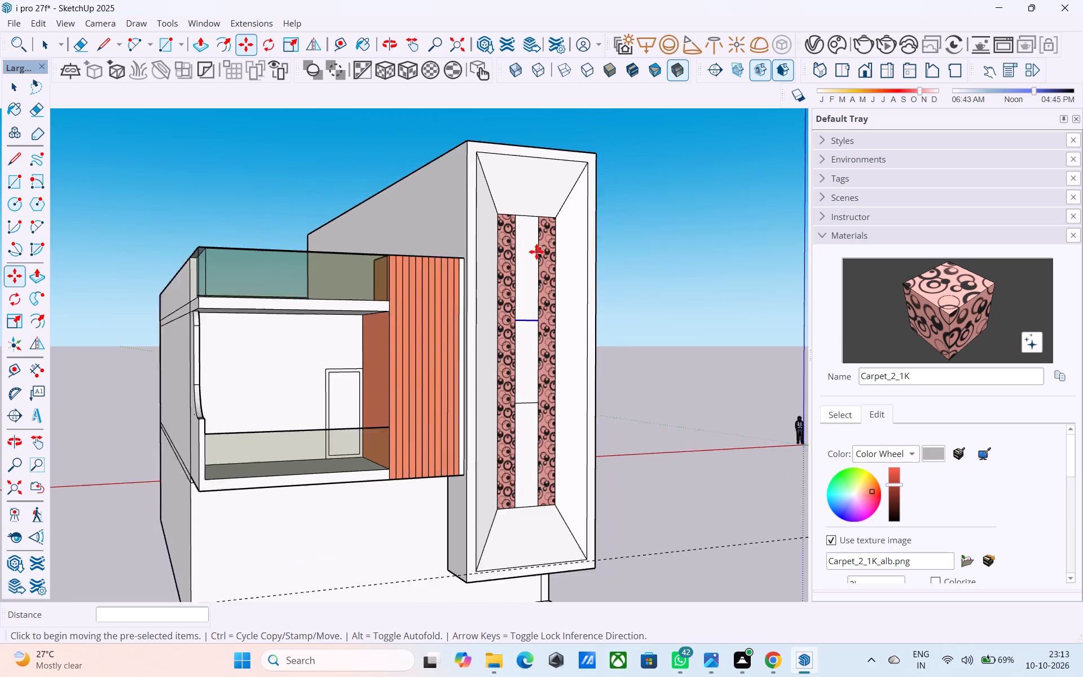
scroll(536, 252, down, 5)
middle_drag(536, 287, 496, 295)
key(space)
Save the house model.
scroll(497, 297, down, 4)
middle_drag(497, 298, 483, 294)
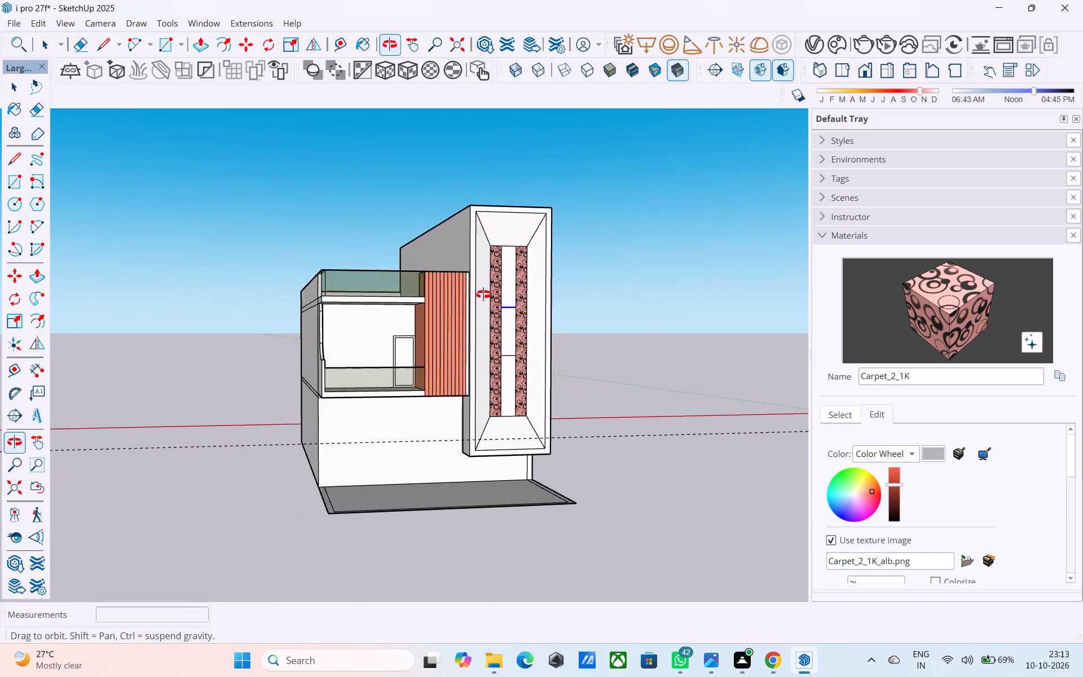
middle_drag(483, 294, 697, 378)
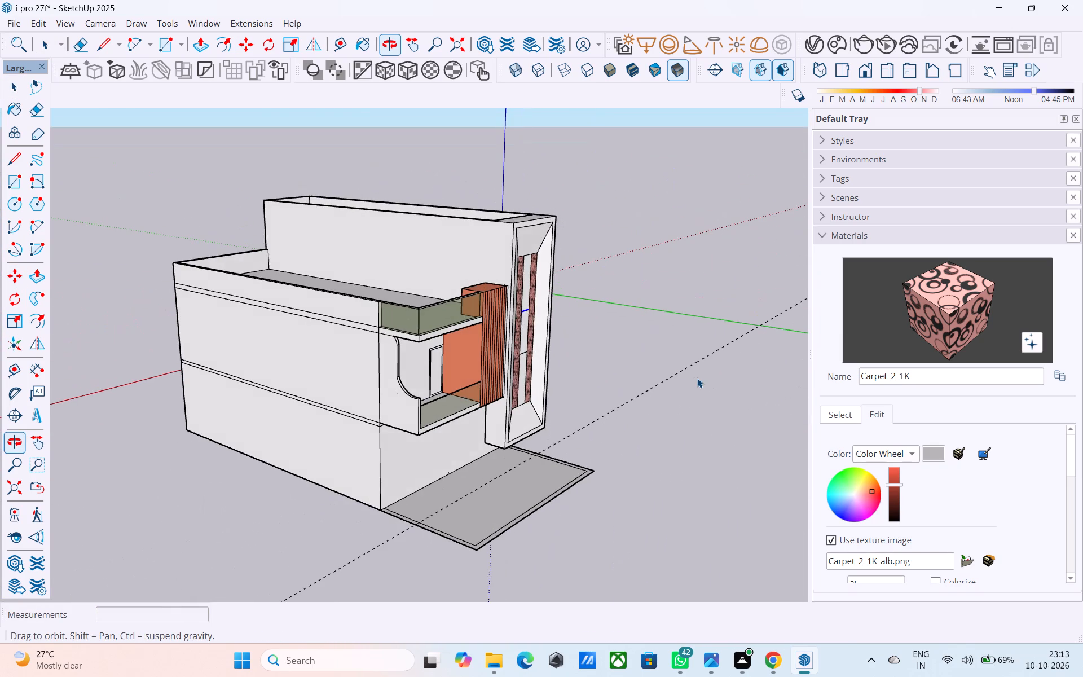
key(ctrl+s)
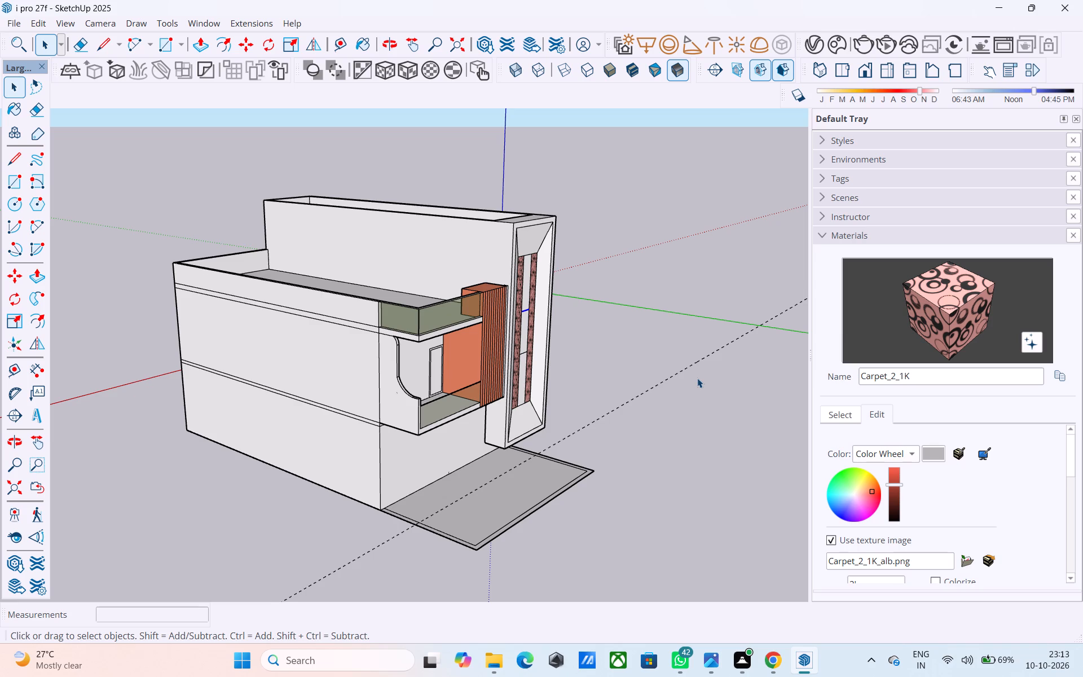
Copy the upper divider line of the tower's plain middle strip 2' straight down.
middle_drag(669, 328, 477, 343)
scroll(473, 348, up, 7)
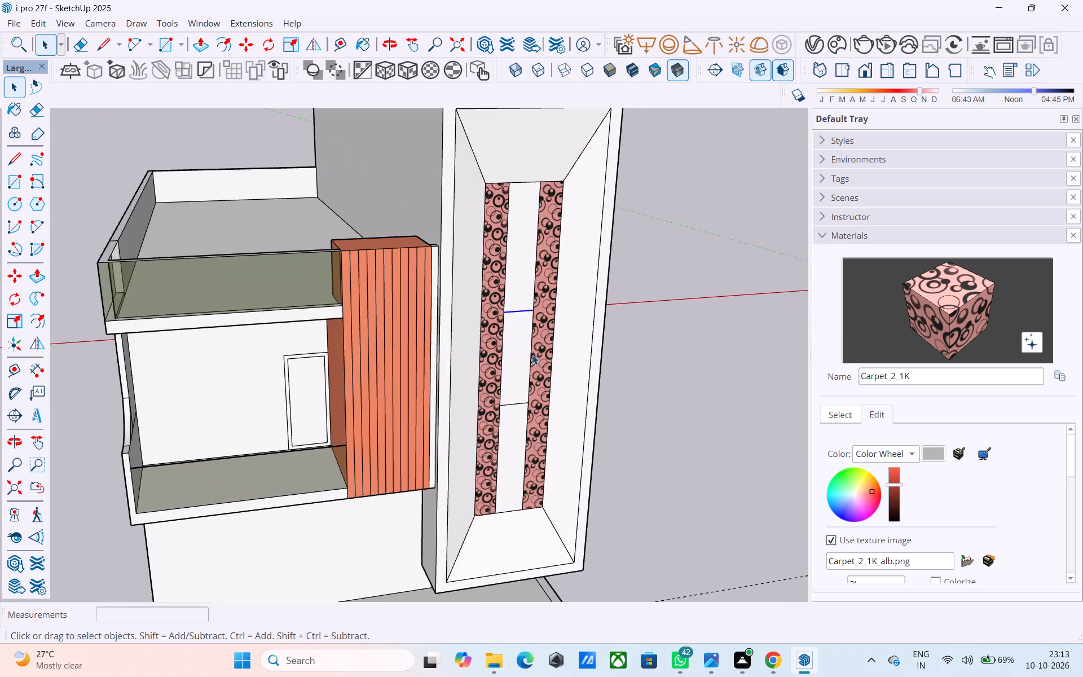
scroll(516, 356, up, 4)
key(m)
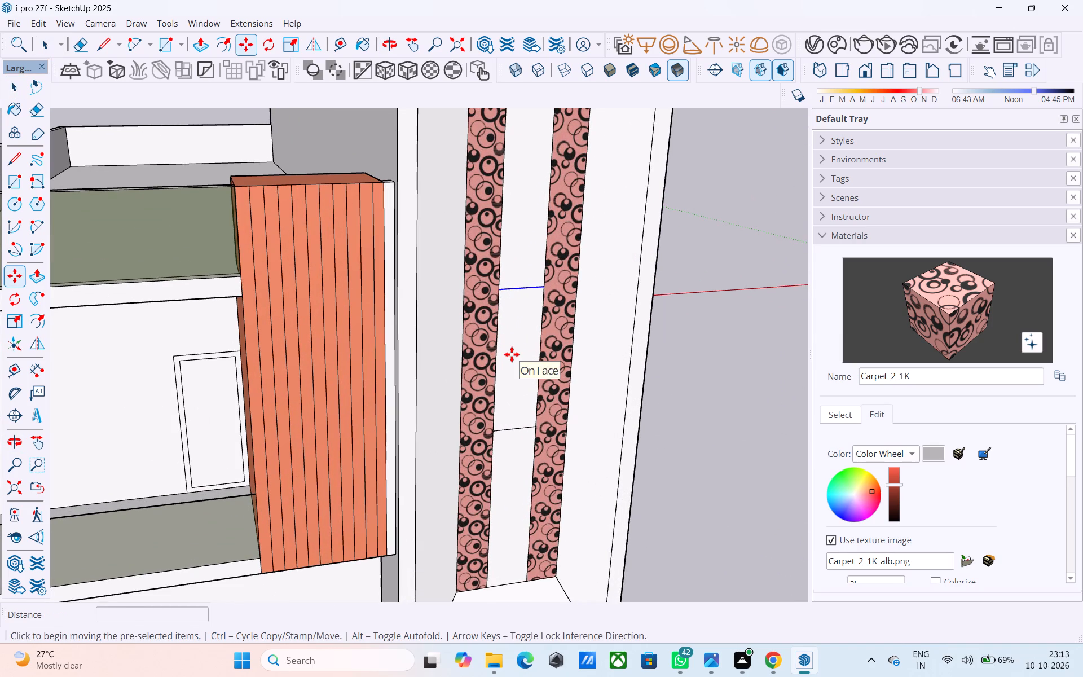
click(546, 289)
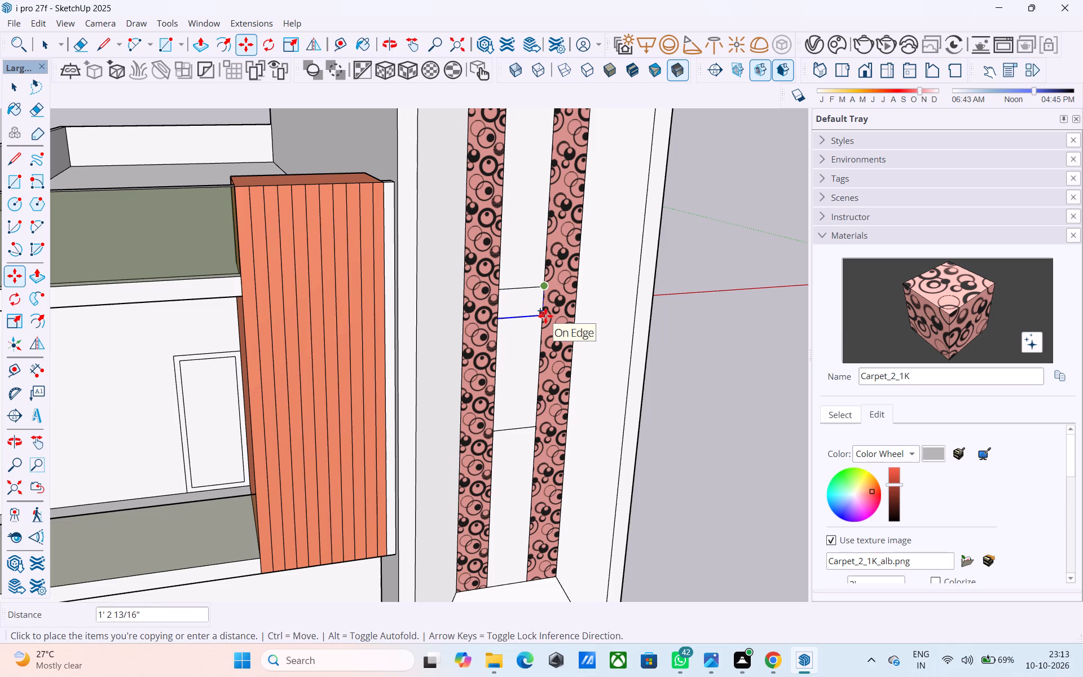
text(2')
key(Return)
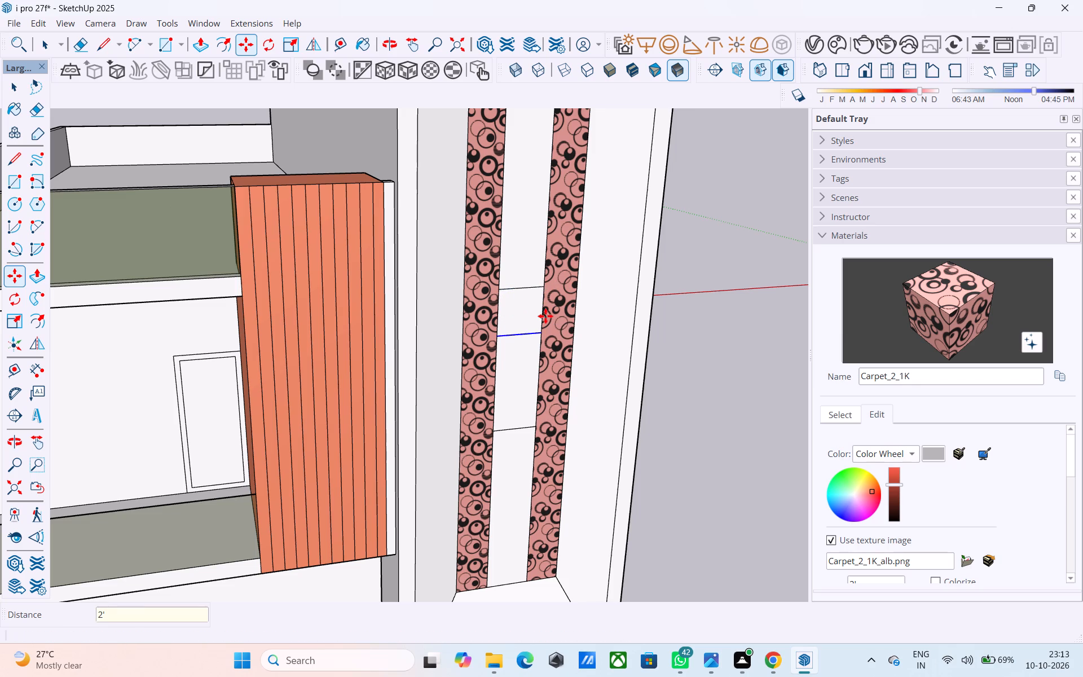
Copy the lower divider line of the plain middle strip 2' straight up.
middle_drag(522, 389, 493, 362)
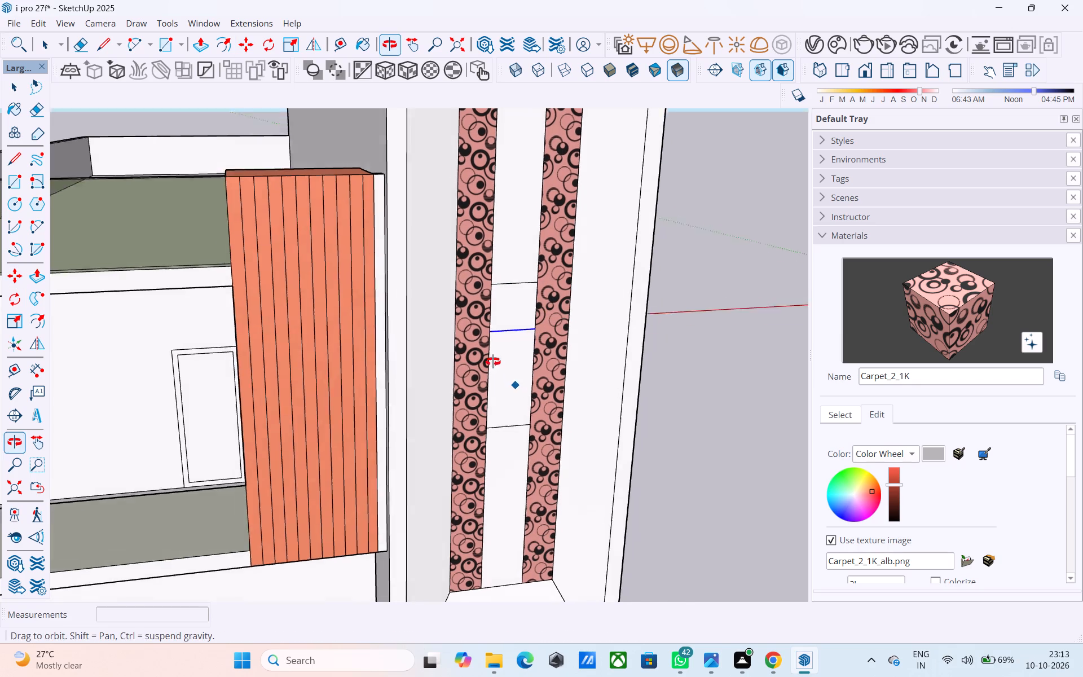
middle_drag(493, 362, 472, 358)
scroll(475, 368, up, 4)
key(space)
click(489, 442)
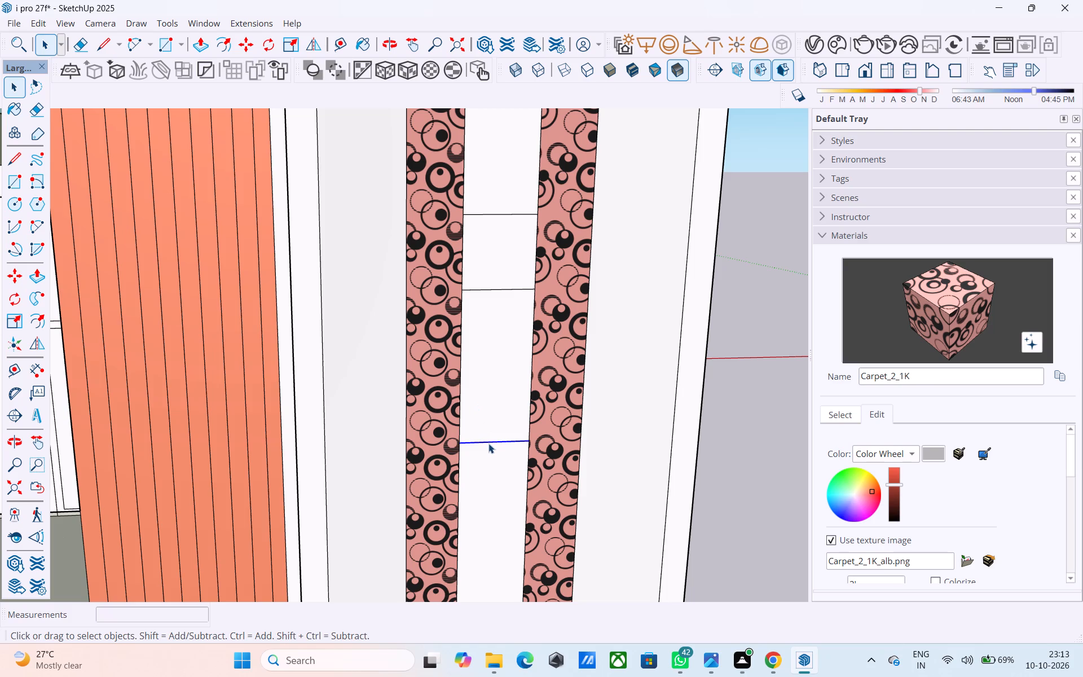
key(m)
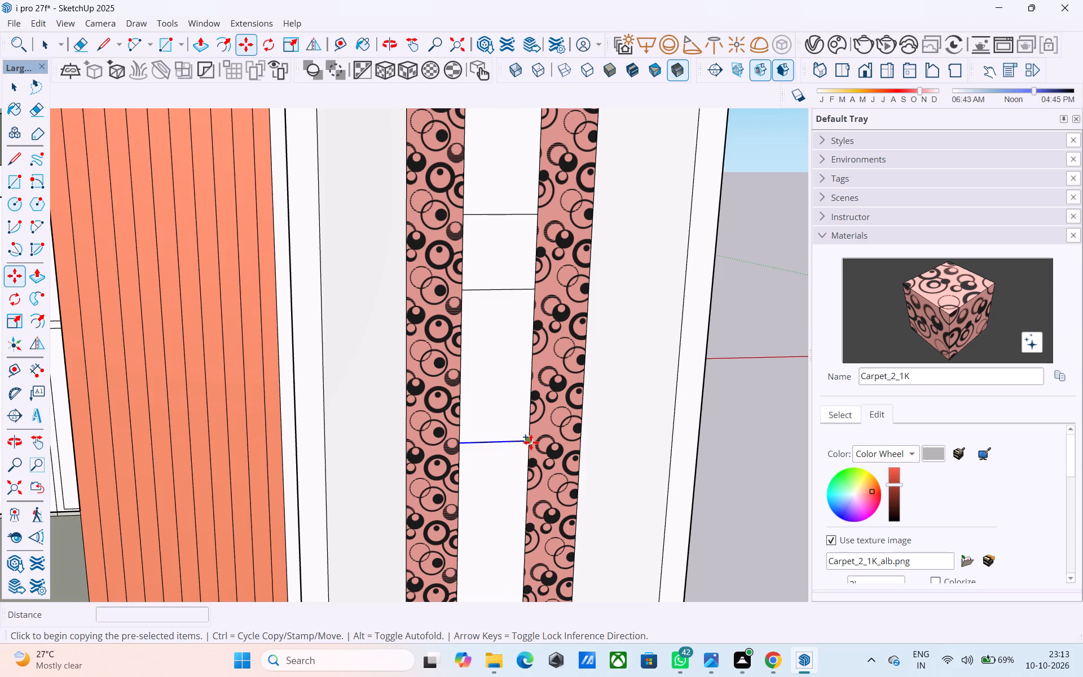
click(531, 442)
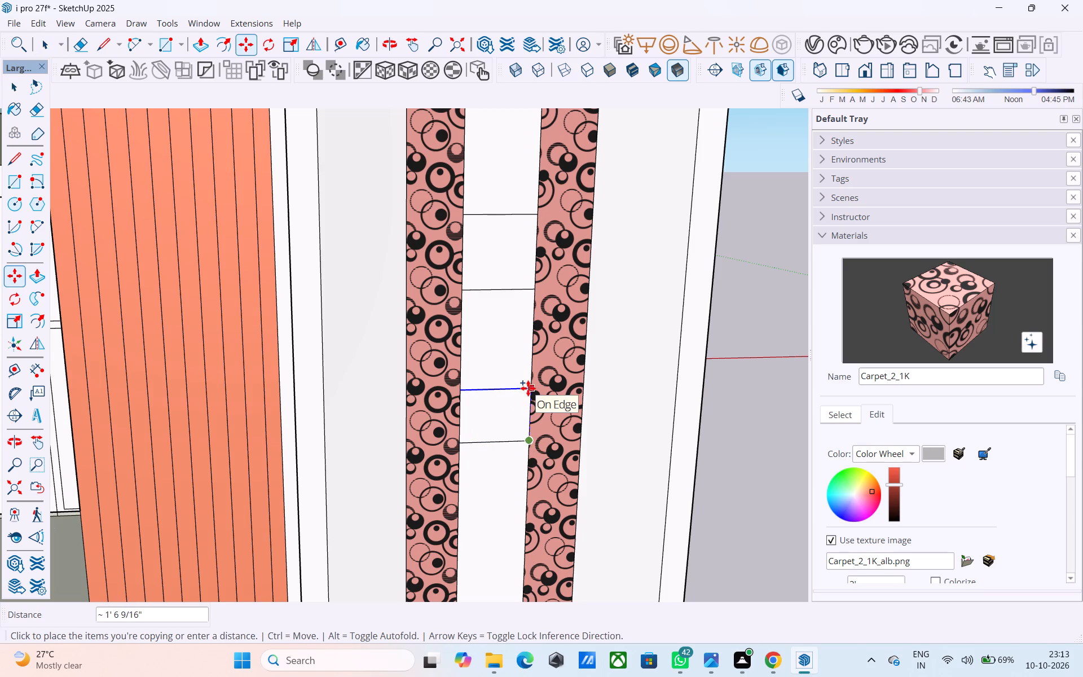
text(2')
key(Return)
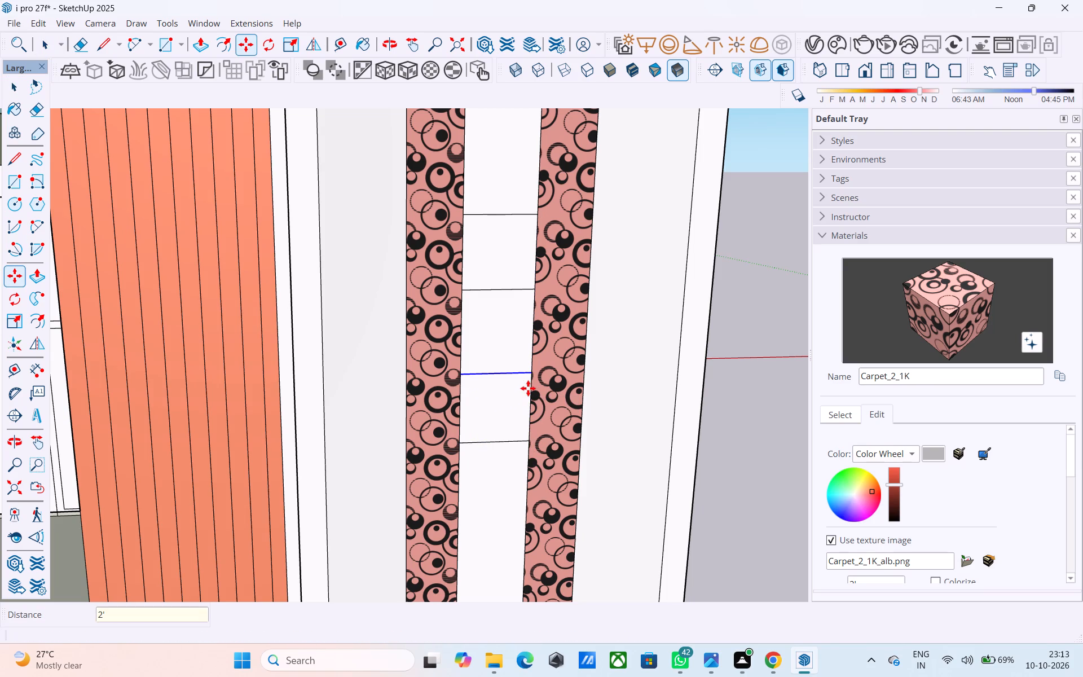
Erase the original upper and lower divider lines, keeping the two copied lines around a short central section.
key(e)
drag(508, 211, 509, 218)
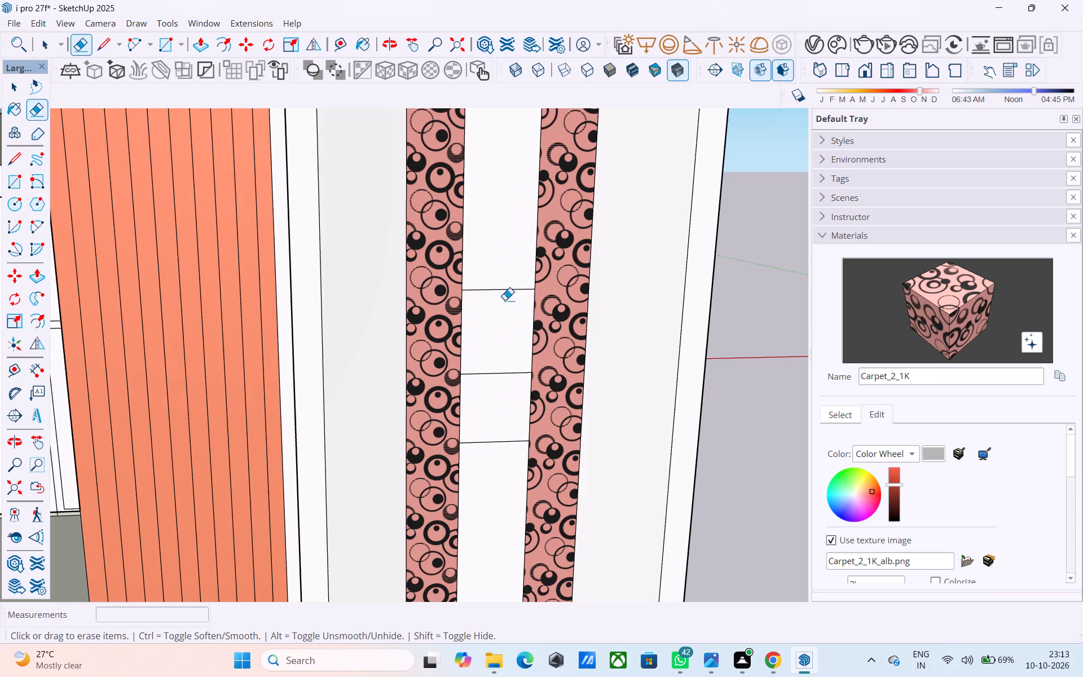
drag(512, 432, 514, 471)
scroll(498, 429, down, 10)
middle_drag(498, 428, 501, 417)
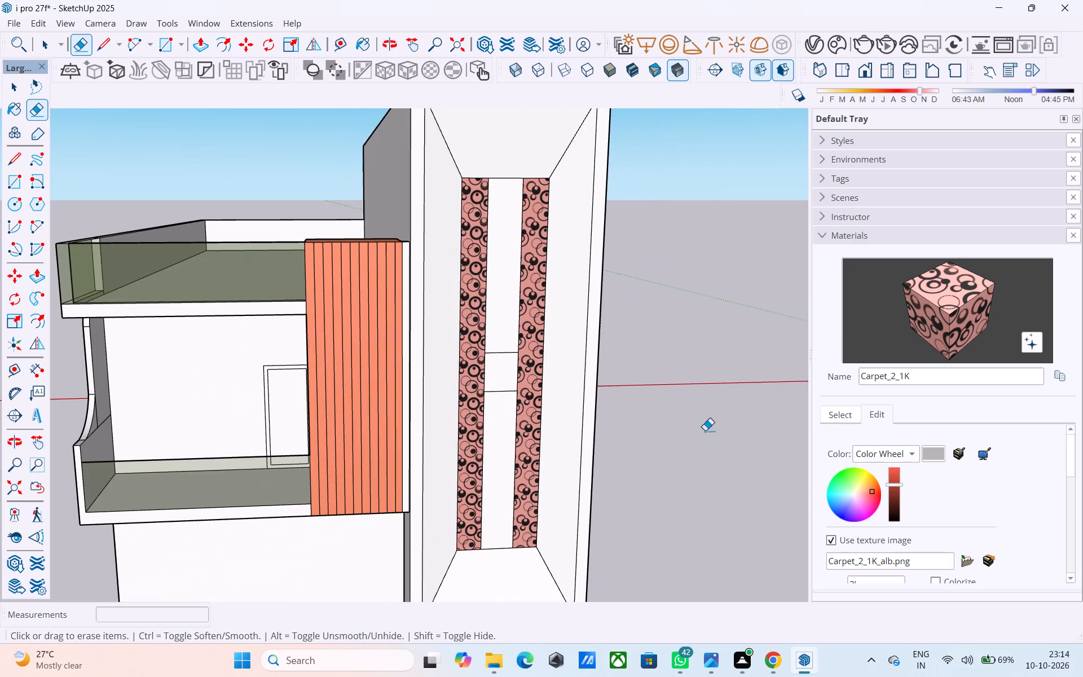
middle_drag(543, 275, 601, 353)
middle_drag(513, 310, 538, 293)
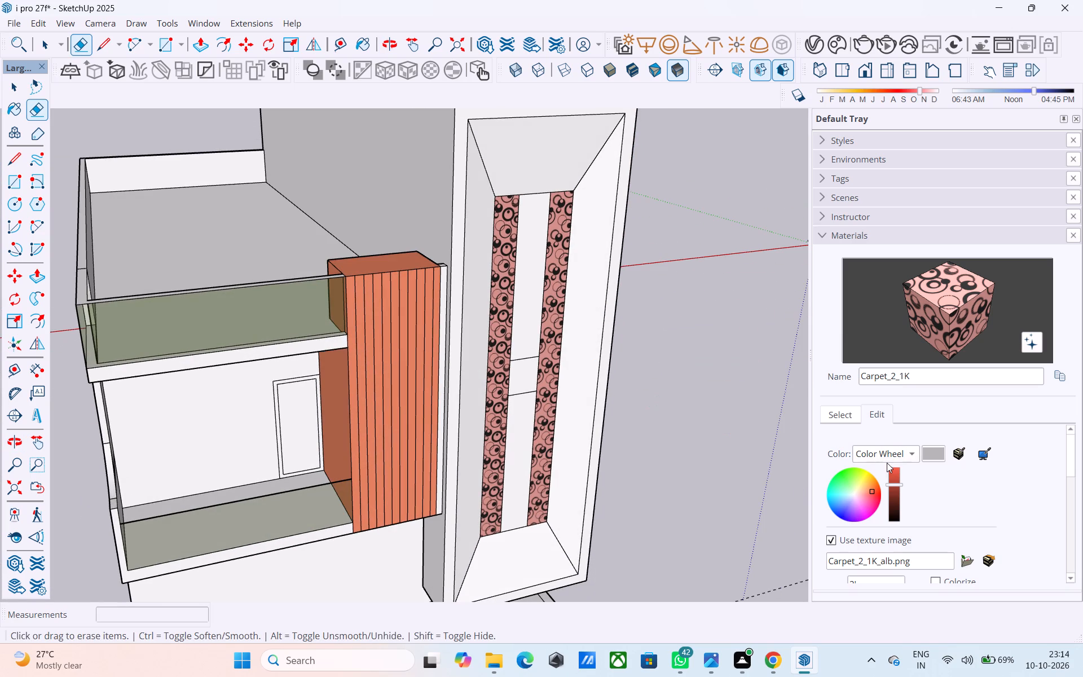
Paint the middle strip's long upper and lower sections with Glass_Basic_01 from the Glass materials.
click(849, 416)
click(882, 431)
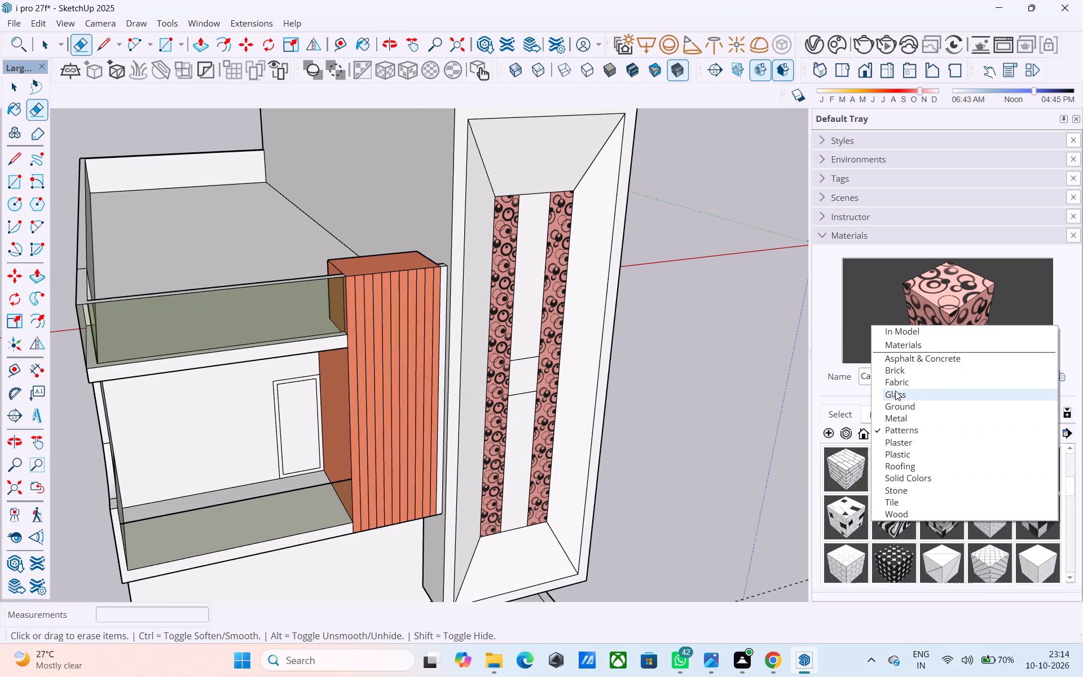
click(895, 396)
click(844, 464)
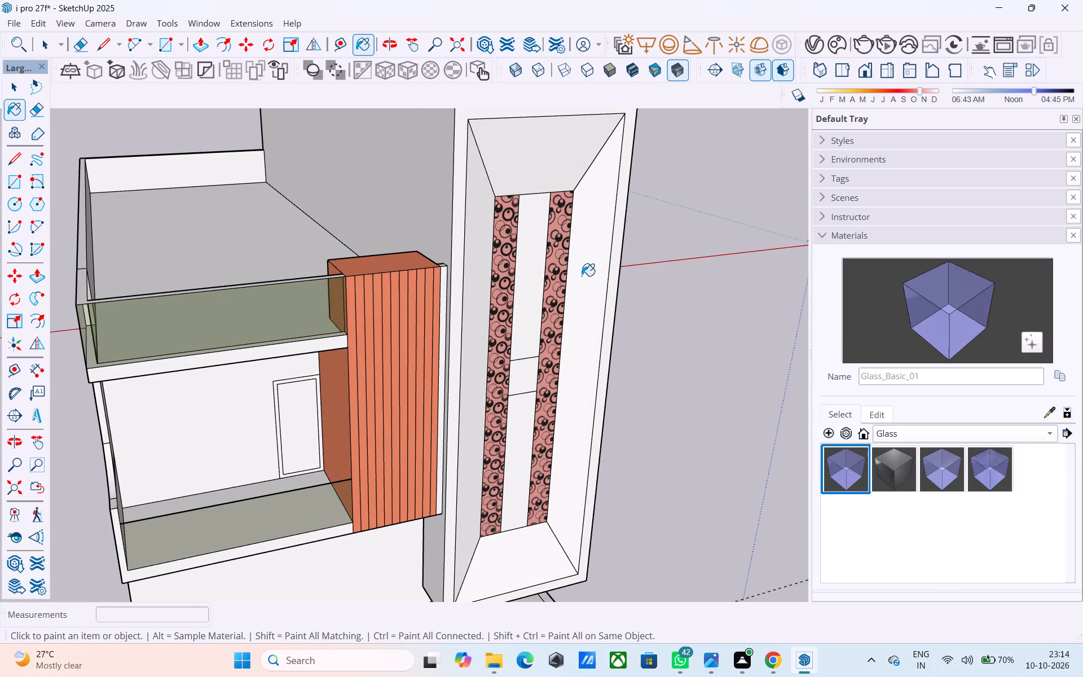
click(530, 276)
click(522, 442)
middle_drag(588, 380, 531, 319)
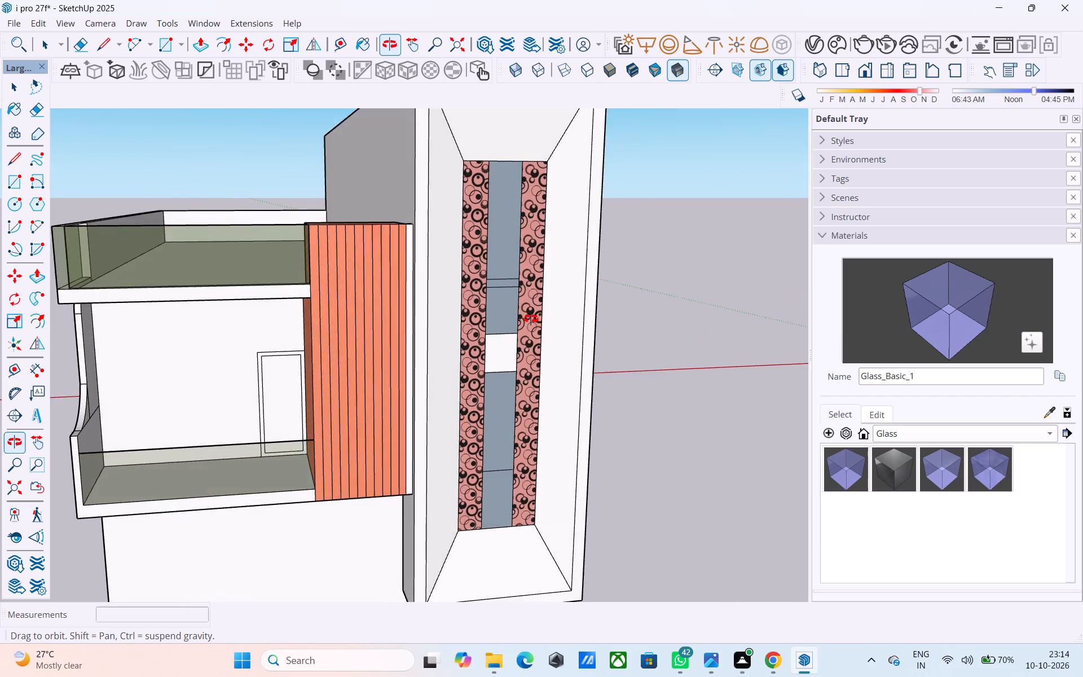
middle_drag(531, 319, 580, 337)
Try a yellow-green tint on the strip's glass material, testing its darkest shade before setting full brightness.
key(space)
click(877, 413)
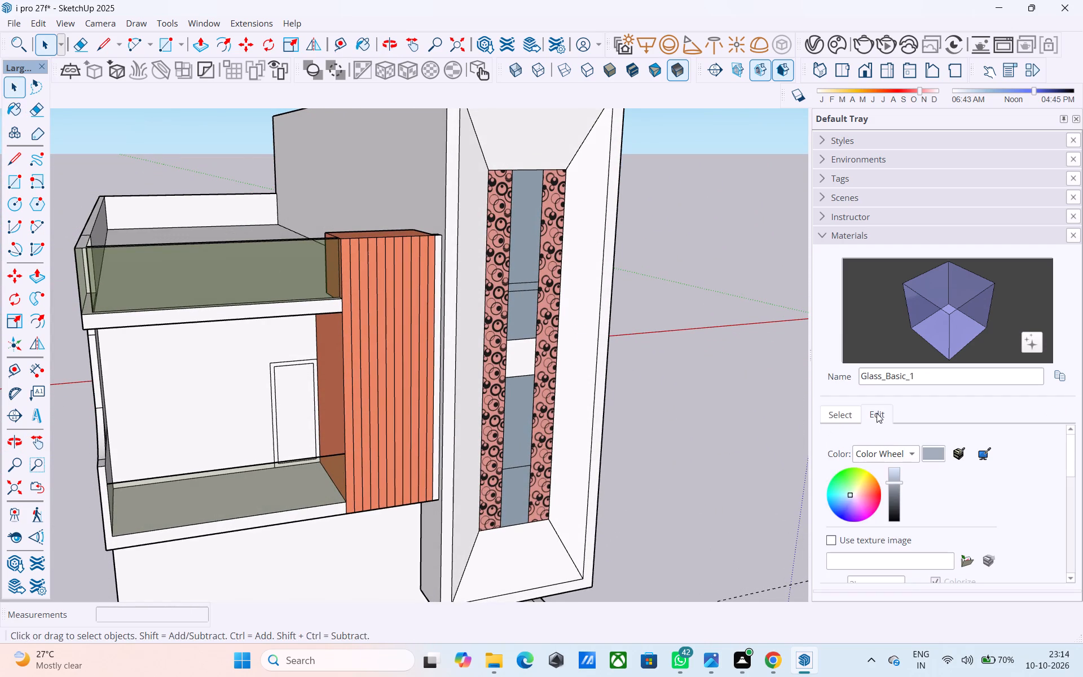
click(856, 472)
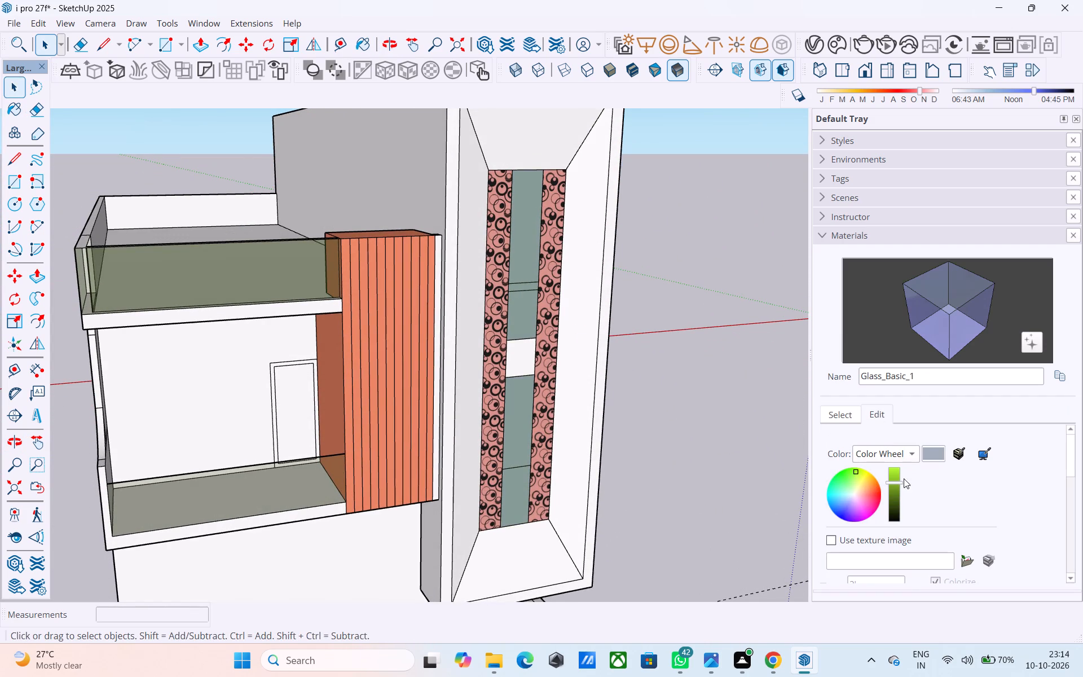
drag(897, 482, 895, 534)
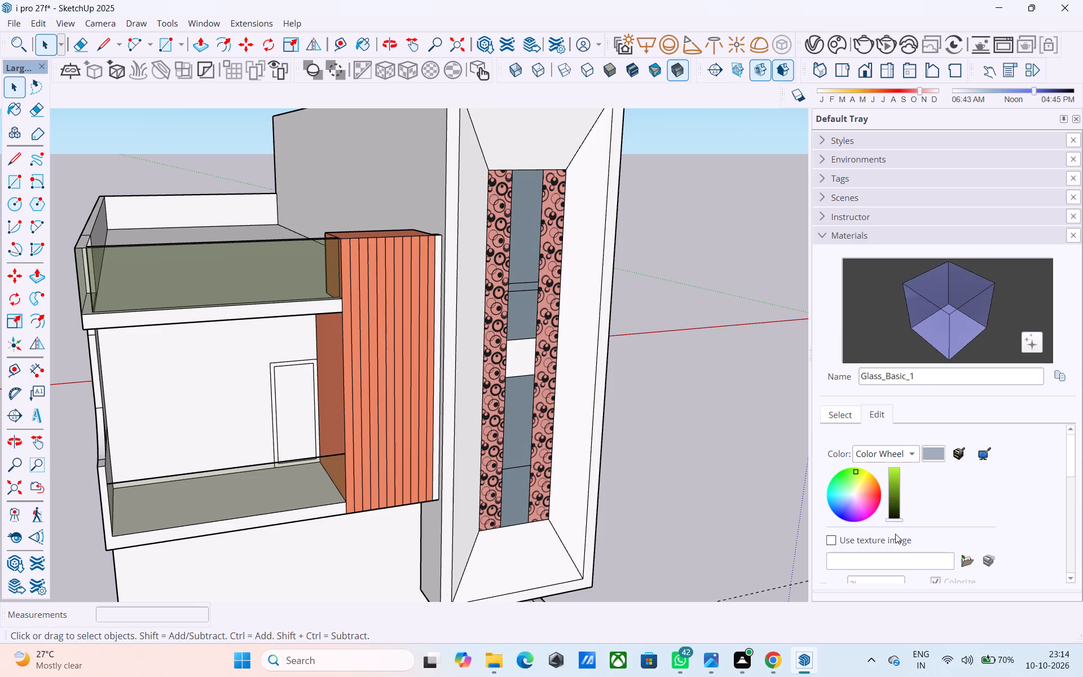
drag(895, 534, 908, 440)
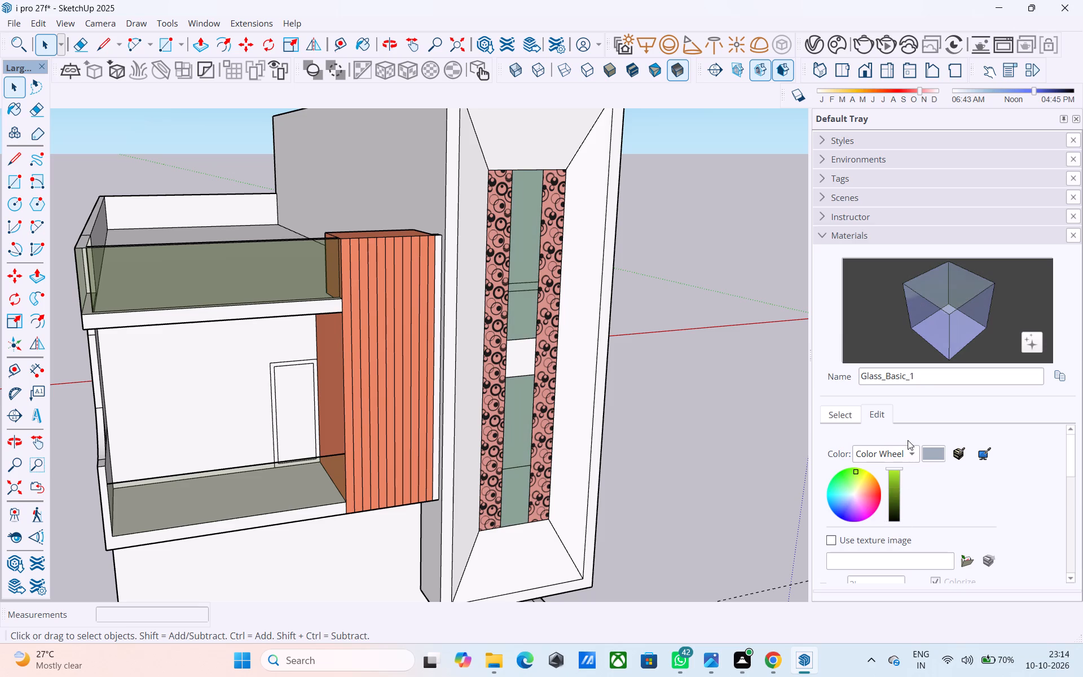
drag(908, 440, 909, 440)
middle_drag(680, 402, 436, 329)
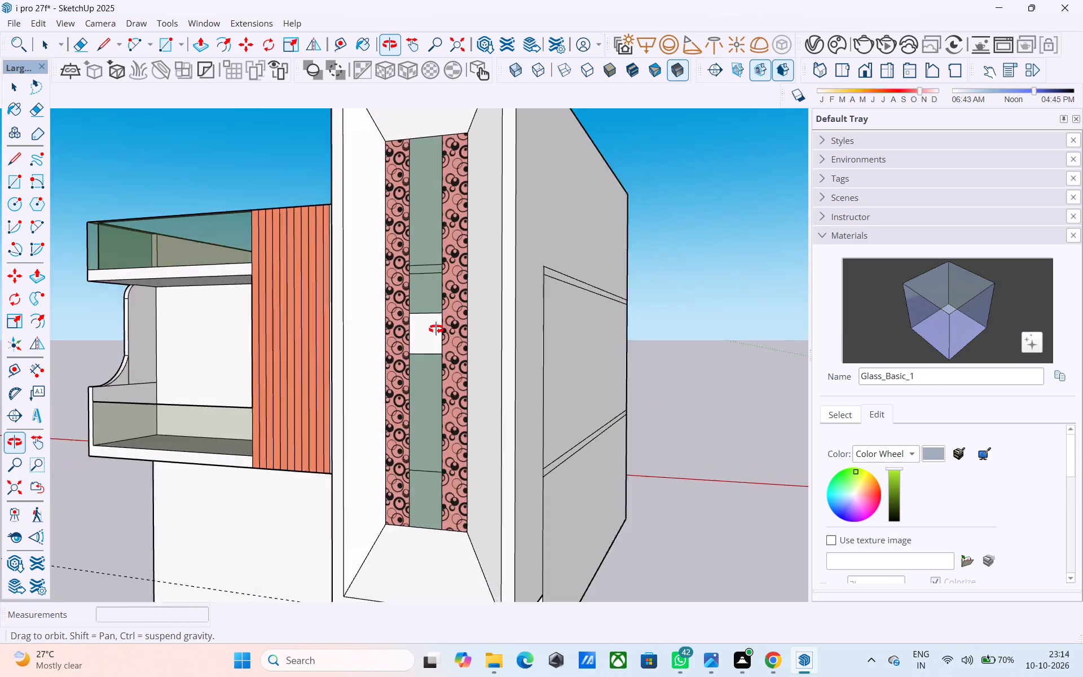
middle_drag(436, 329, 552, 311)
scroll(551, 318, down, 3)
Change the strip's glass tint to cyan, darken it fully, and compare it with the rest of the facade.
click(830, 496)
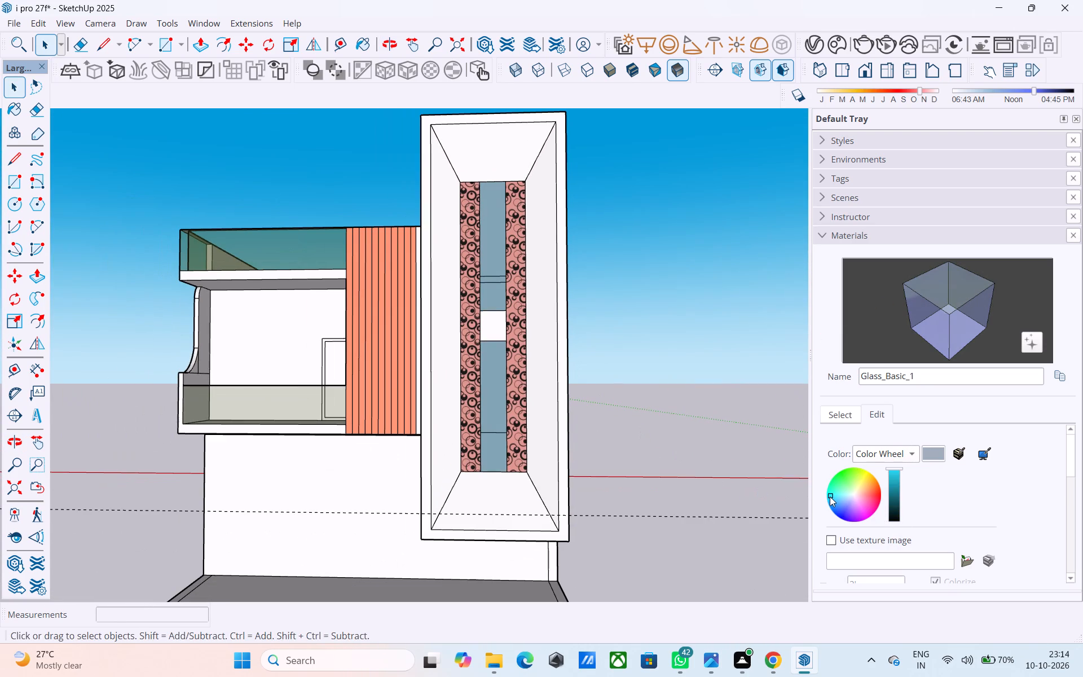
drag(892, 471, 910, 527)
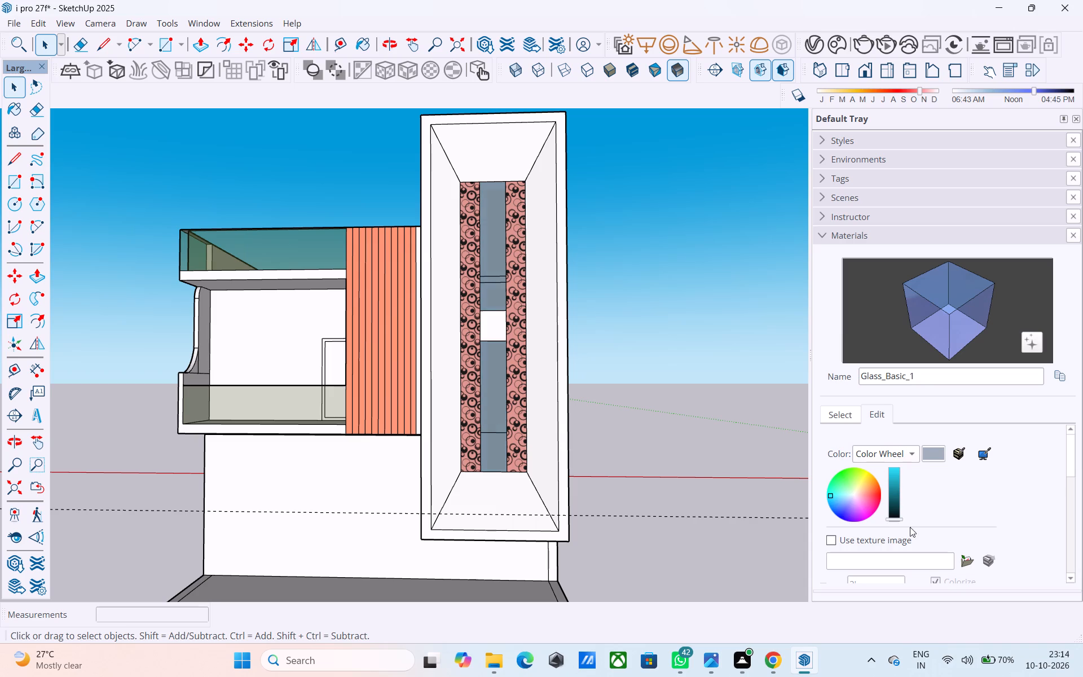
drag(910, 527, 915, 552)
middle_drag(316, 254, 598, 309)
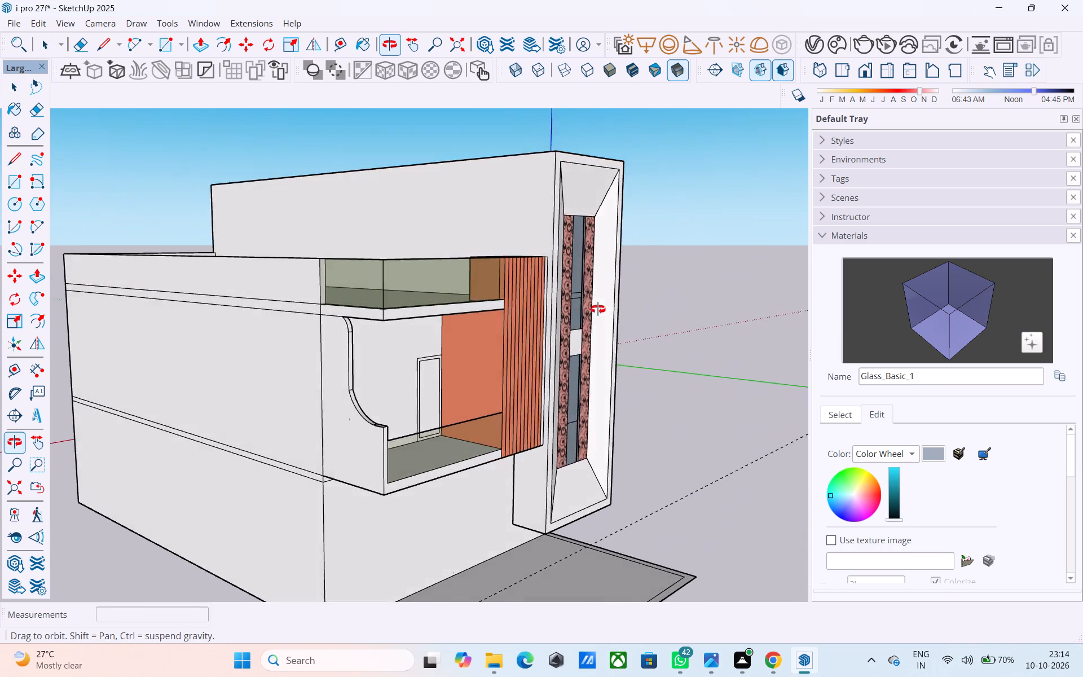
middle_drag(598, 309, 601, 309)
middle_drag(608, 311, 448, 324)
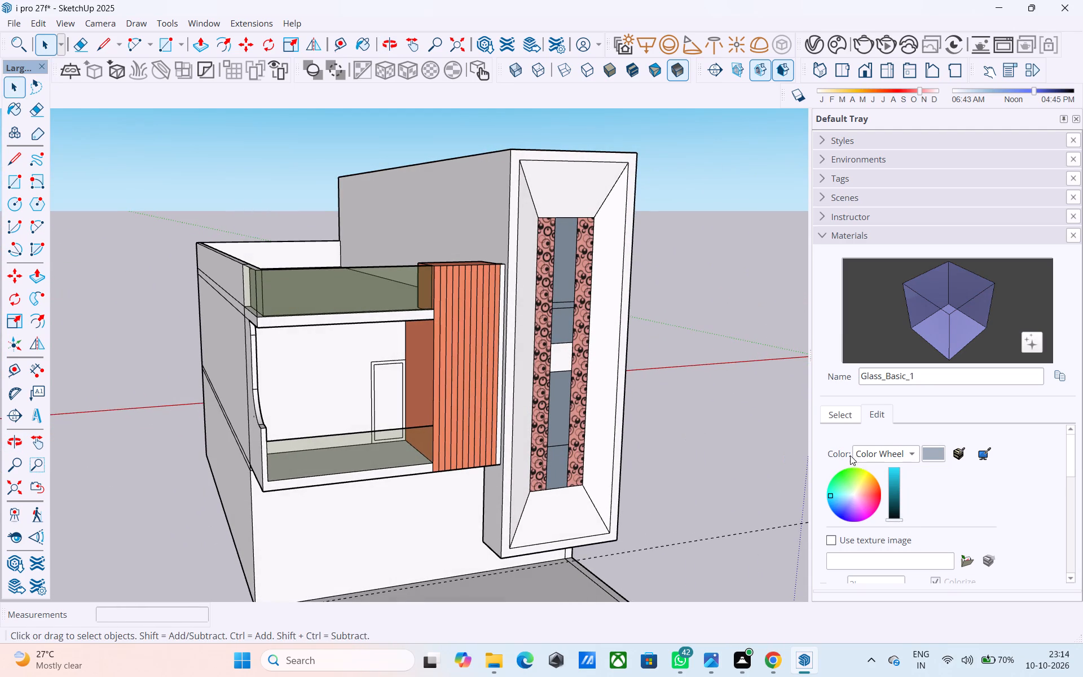
Repaint the middle strip's upper and lower sections with Glass_Mirror_01 and check the tower from several angles.
click(844, 421)
click(887, 456)
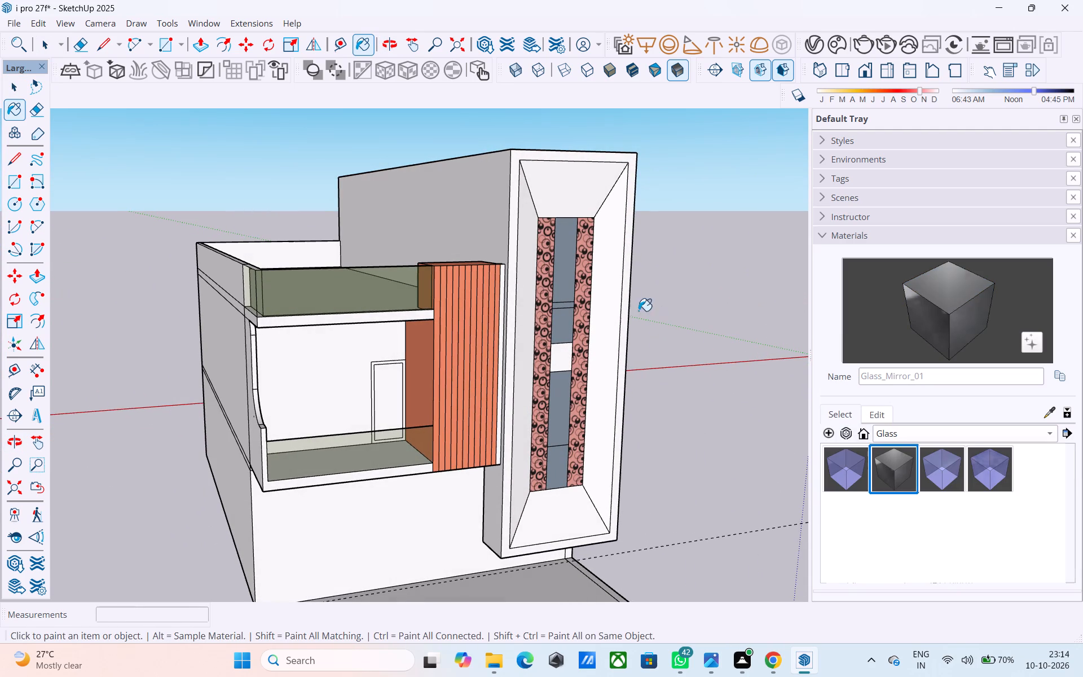
click(569, 282)
click(562, 406)
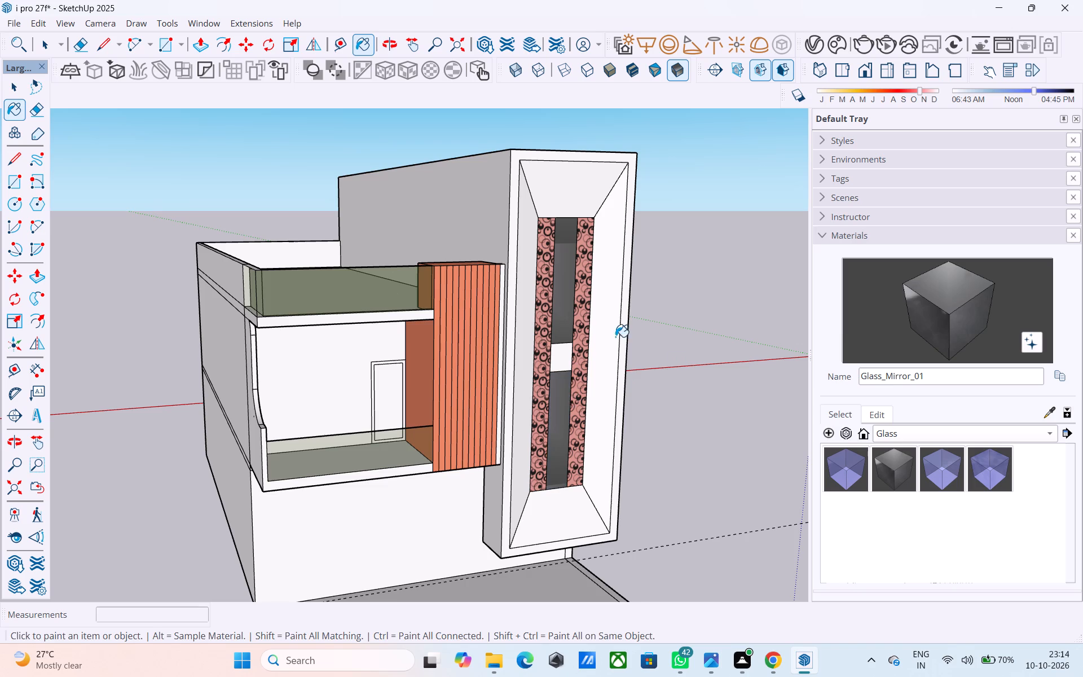
middle_drag(561, 323, 462, 331)
scroll(455, 325, down, 5)
middle_drag(456, 328, 369, 317)
scroll(369, 317, down, 2)
middle_drag(369, 318, 624, 335)
middle_drag(502, 323, 520, 326)
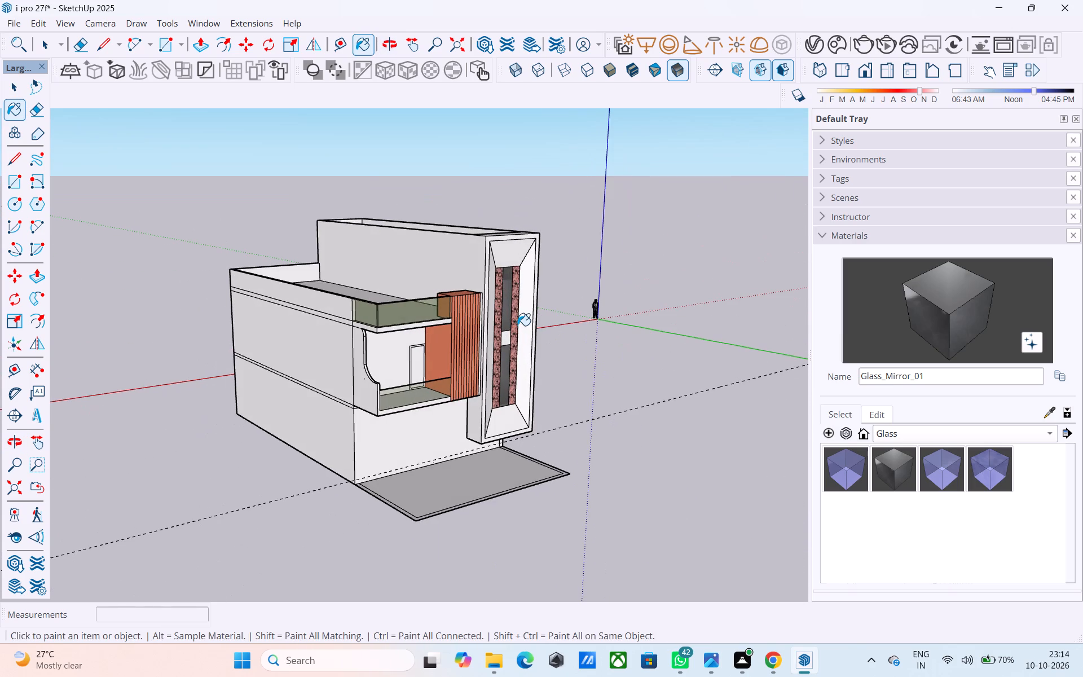
Save the house model.
key(space)
key(ctrl+s)
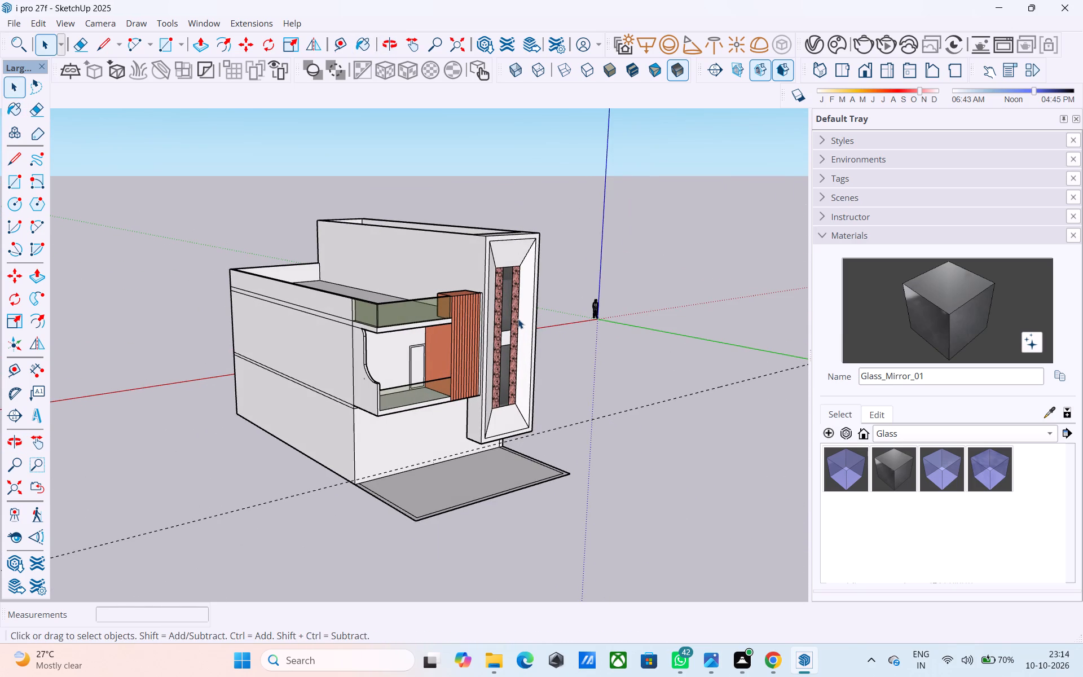
Draw a 4' vertical line on the long side wall from the upper slab line's midpoint to the parapet's top edge.
shift+middle_drag(518, 319, 518, 342)
scroll(572, 319, down, 3)
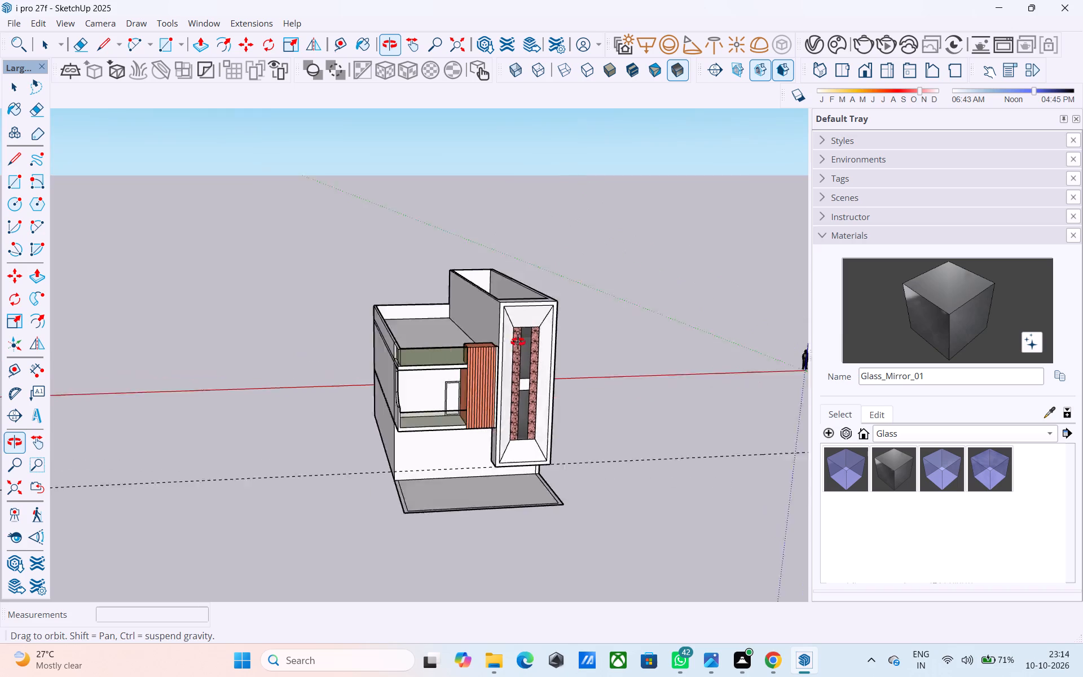
shift+middle_drag(518, 342, 437, 292)
scroll(437, 292, up, 4)
scroll(438, 300, down, 3)
middle_drag(438, 301, 479, 331)
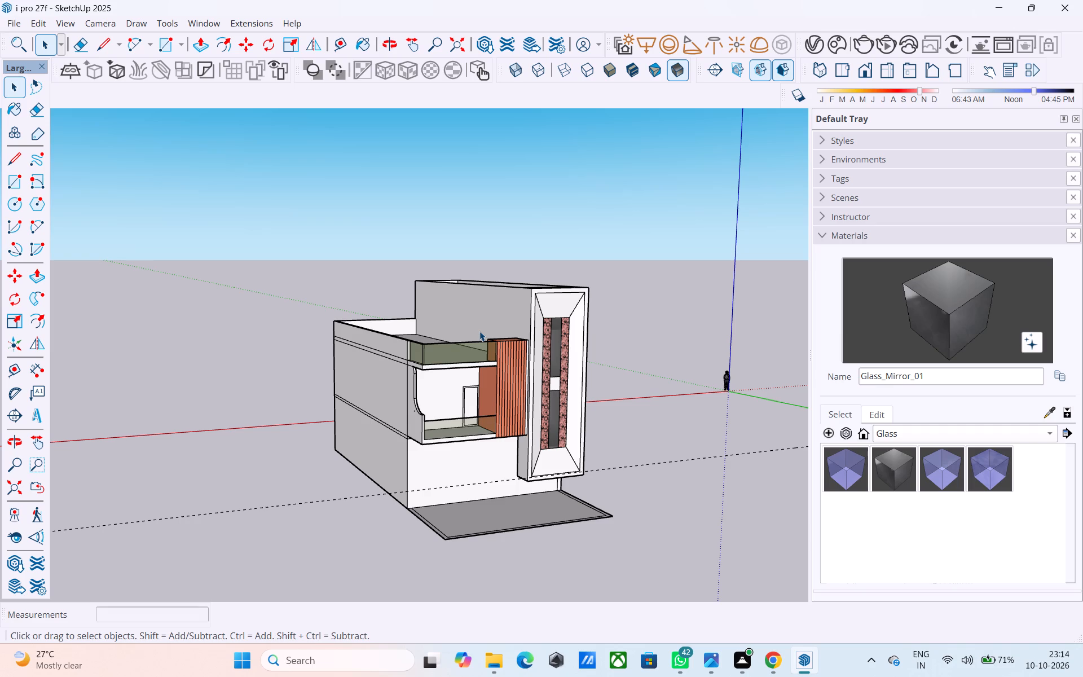
middle_drag(377, 349, 662, 362)
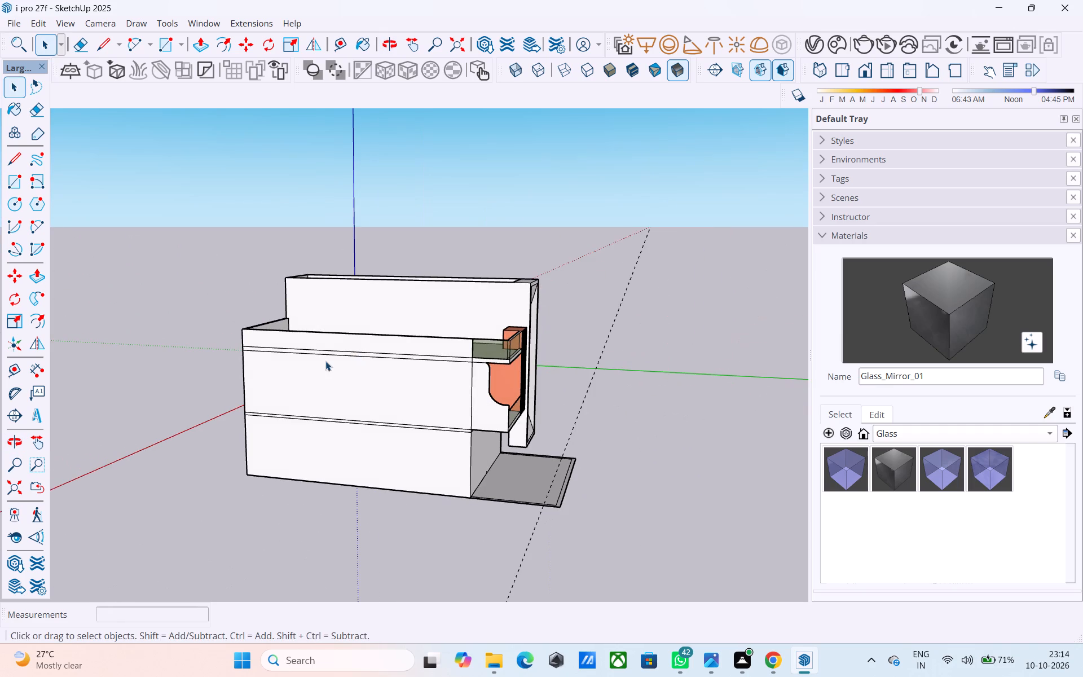
key(l)
shift+middle_drag(326, 366, 464, 390)
scroll(425, 390, up, 4)
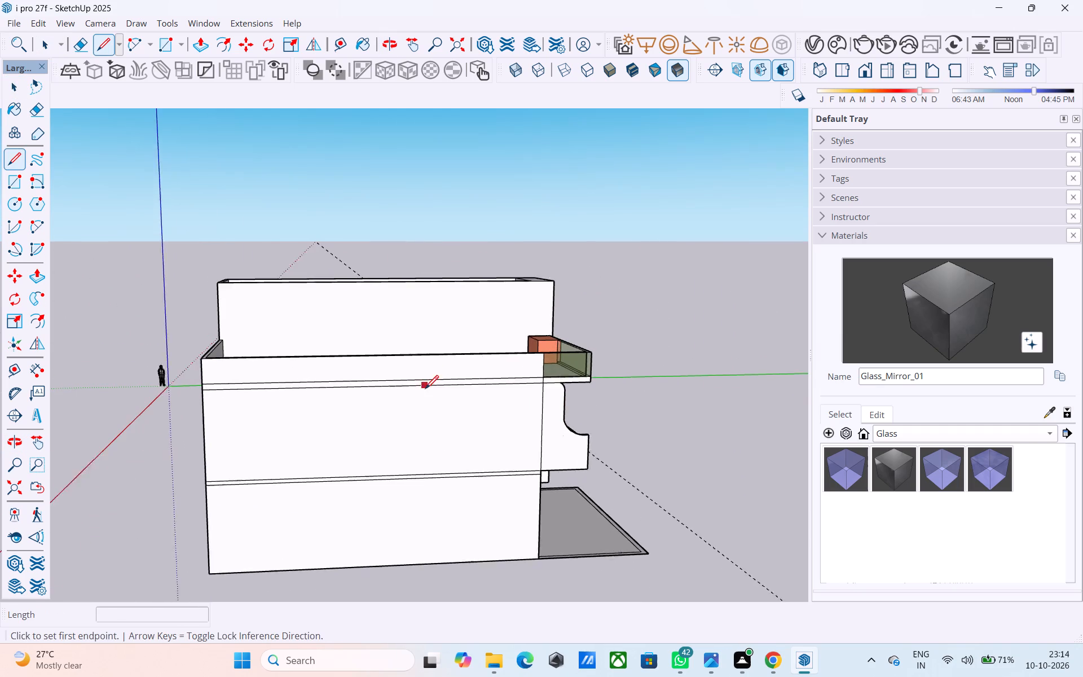
click(376, 390)
click(371, 353)
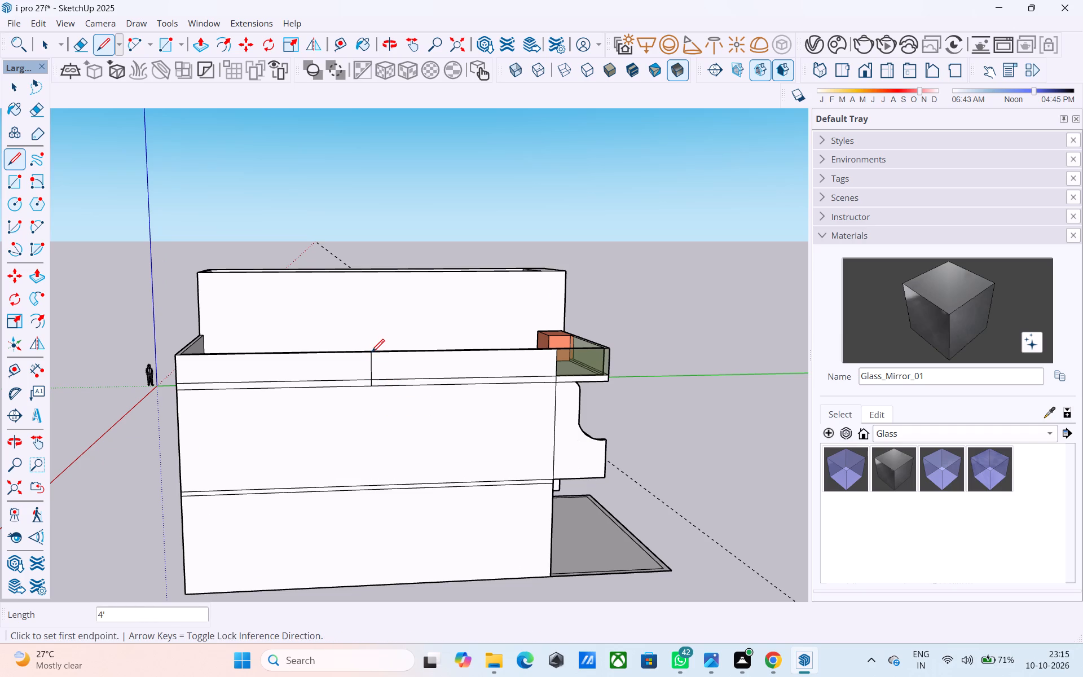
Draw a 16' 6" vertical line down the side wall from the parapet-top division point to the lower slab band's bottom line.
click(374, 357)
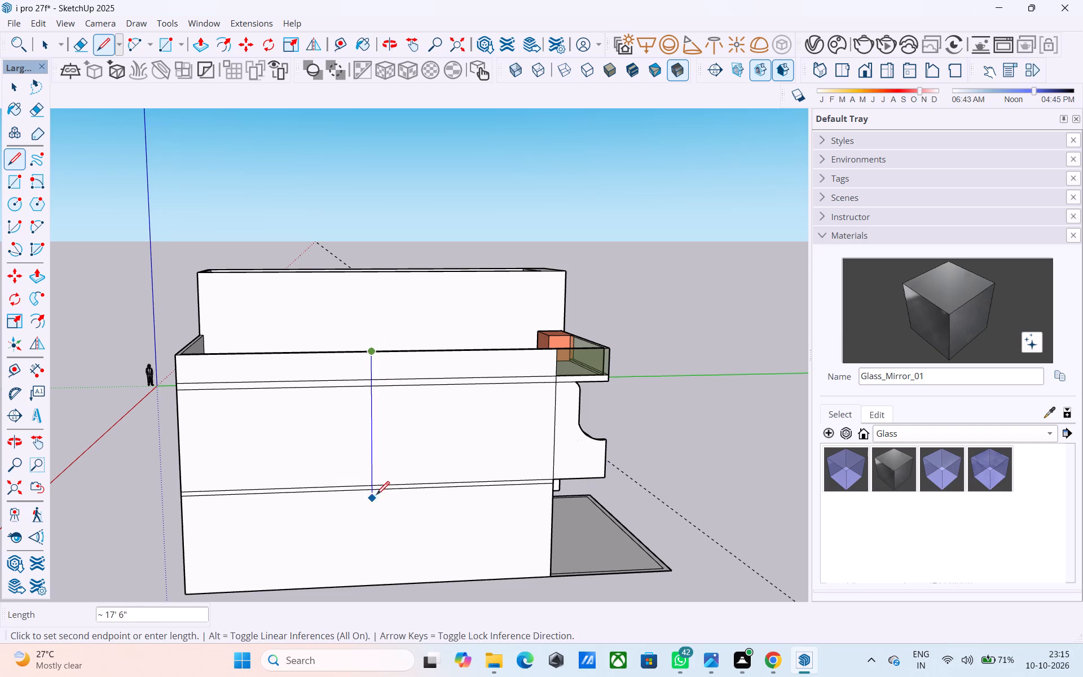
scroll(373, 491, up, 7)
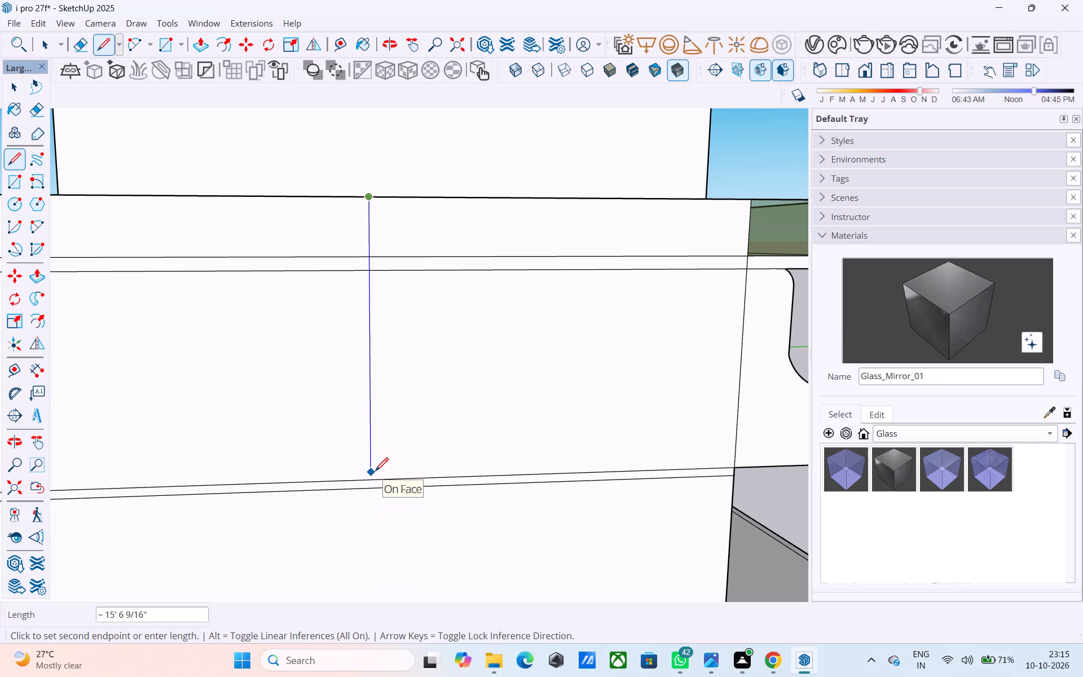
click(374, 486)
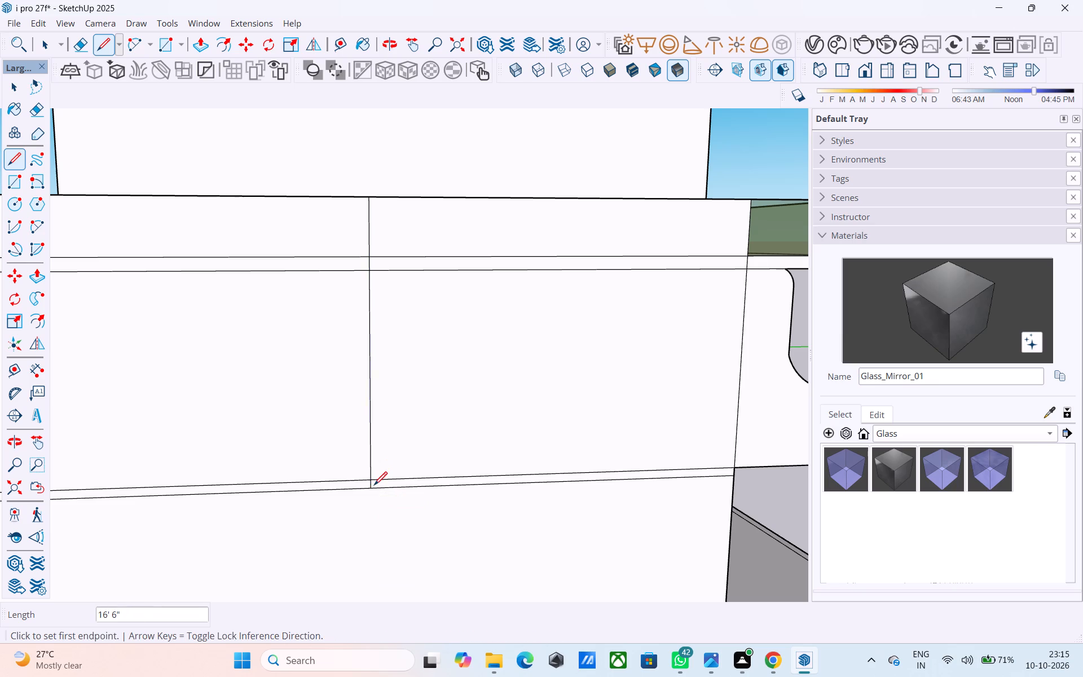
Erase both upper slab band lines and the lower band's top line on the front half of the side wall.
key(e)
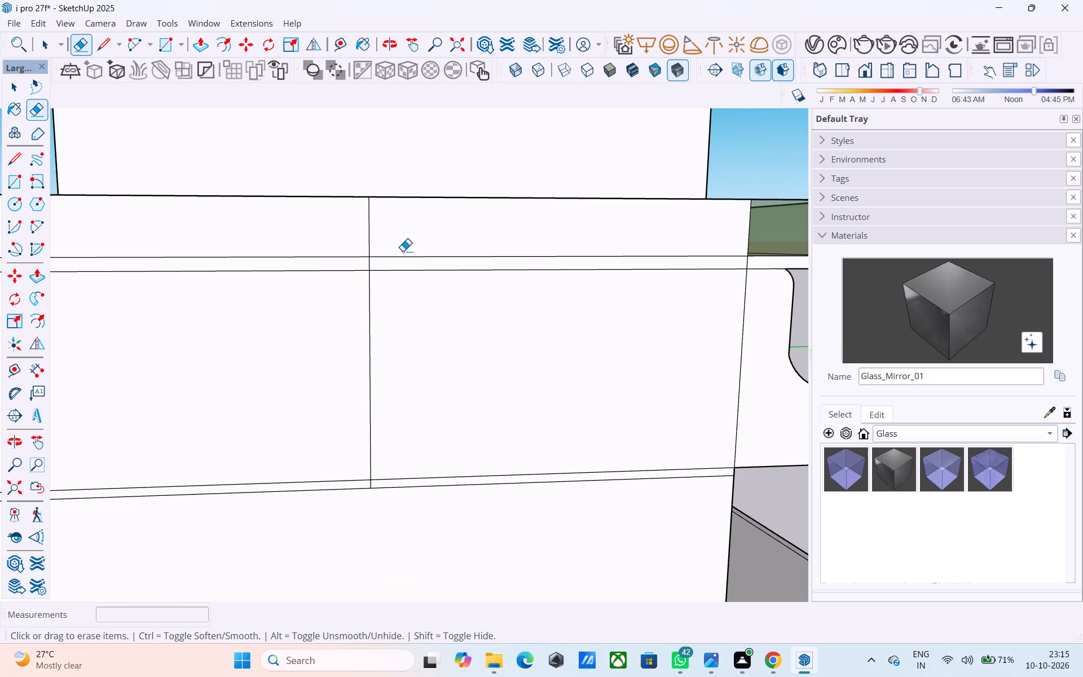
drag(399, 253, 405, 263)
drag(405, 266, 405, 272)
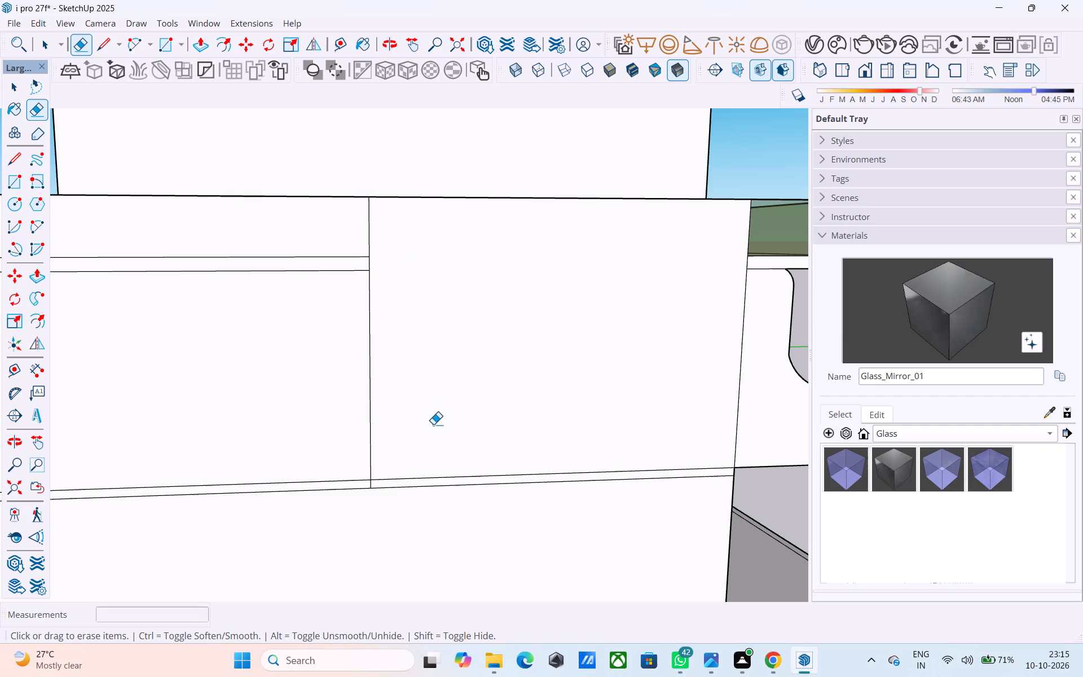
drag(430, 473, 432, 480)
Draw a short line across the side parapet's top thickness at the vertical dividing line.
scroll(435, 472, down, 4)
scroll(496, 438, down, 1)
middle_drag(496, 438, 425, 450)
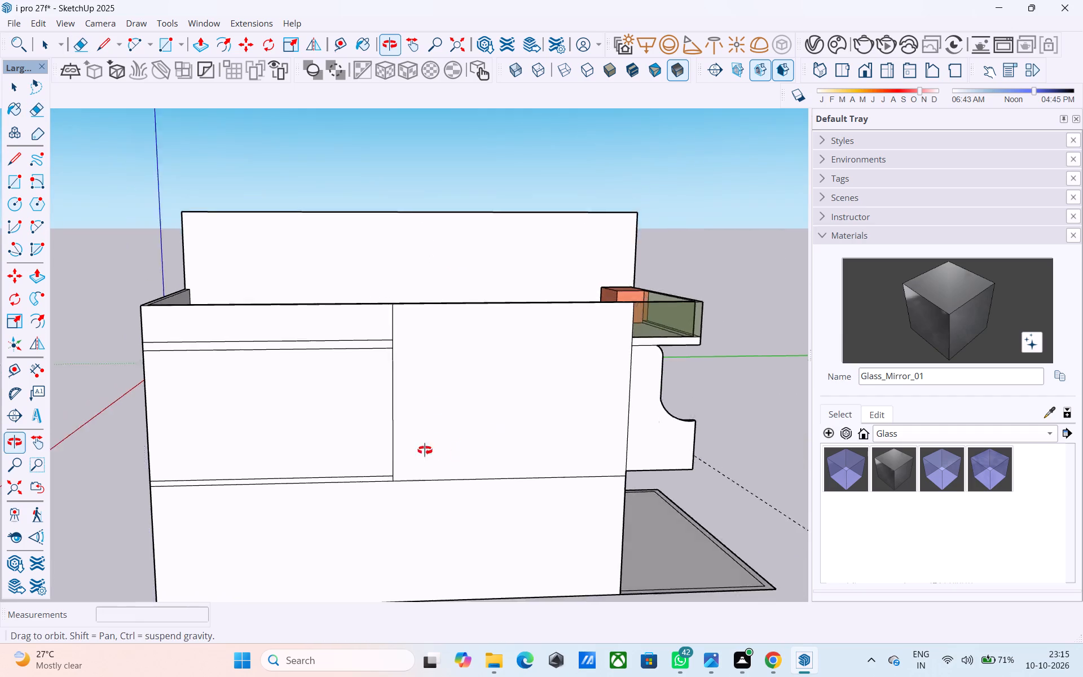
middle_drag(425, 450, 252, 465)
middle_drag(418, 411, 257, 525)
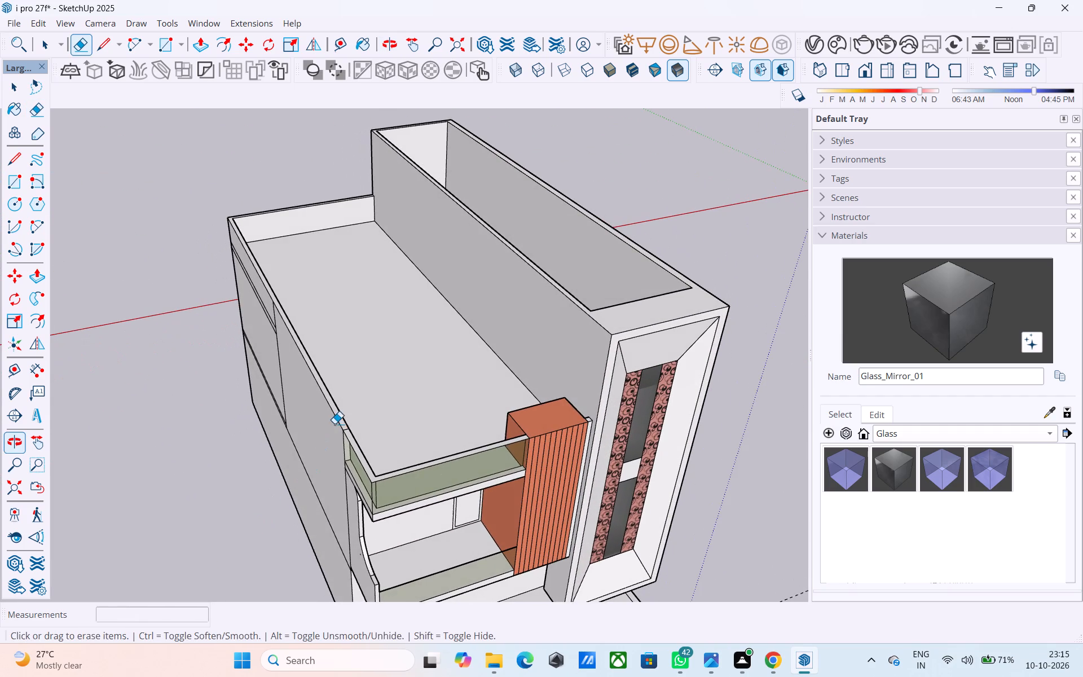
key(l)
middle_drag(266, 298, 294, 337)
scroll(294, 337, up, 4)
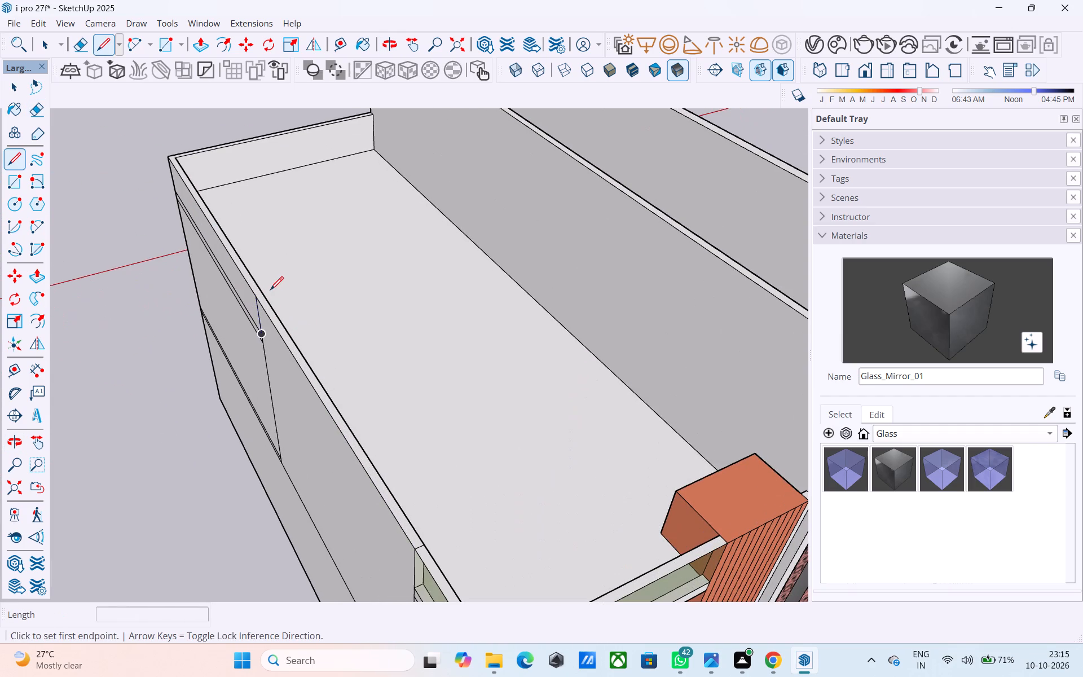
click(262, 292)
click(266, 293)
Push/Pull the front half of the side parapet's top face up by 4'.
key(space)
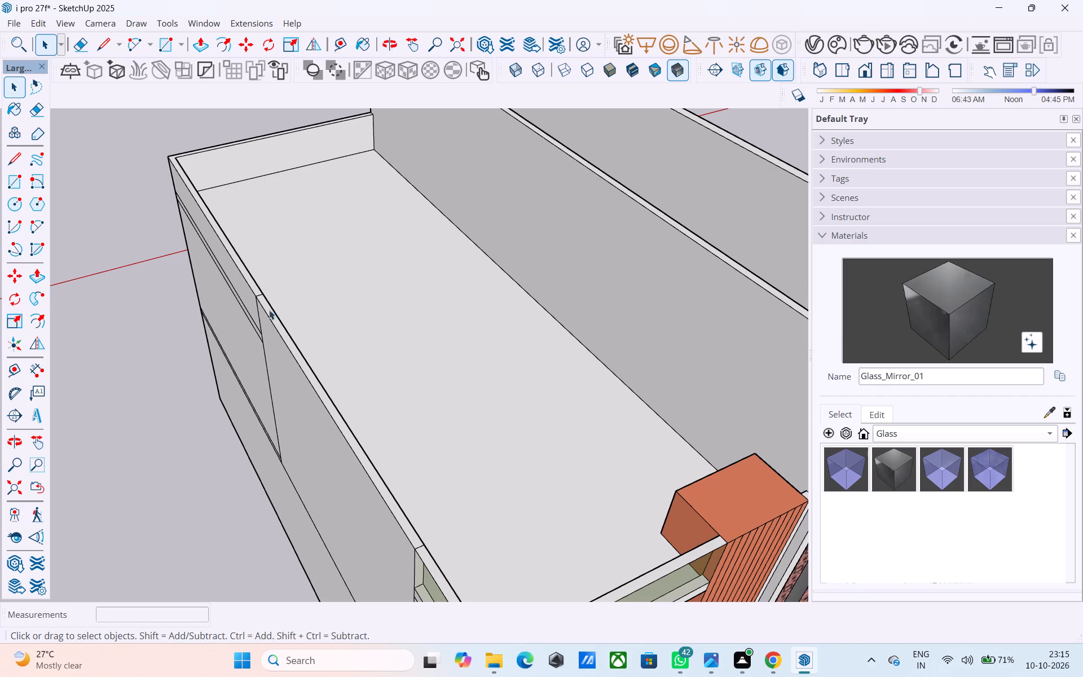
click(286, 337)
key(p)
click(289, 335)
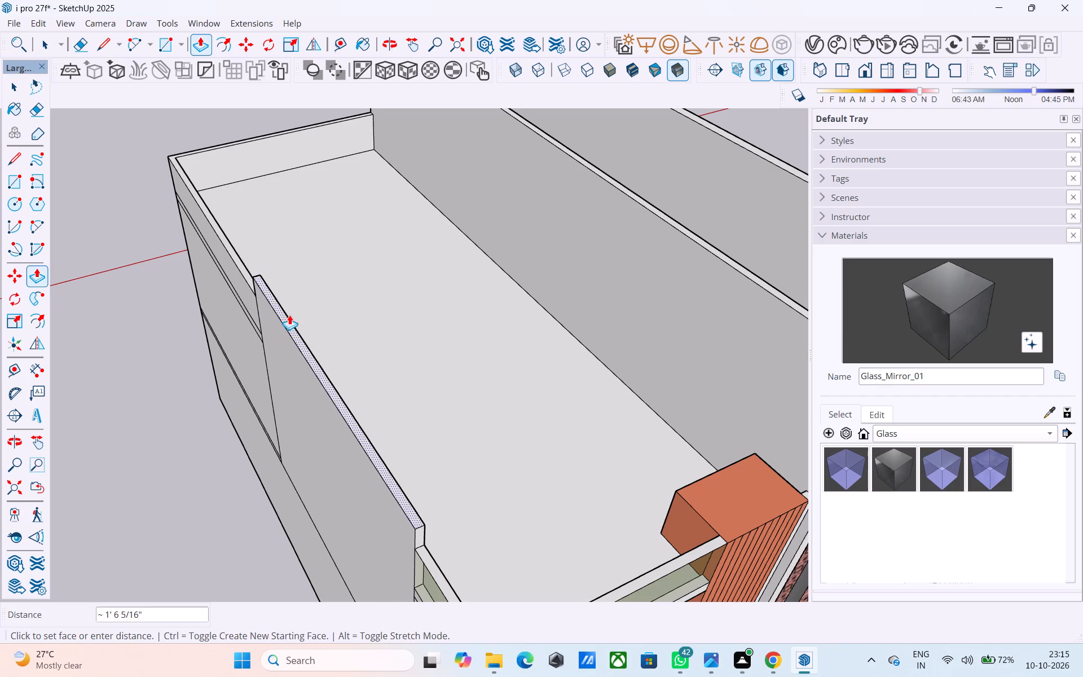
scroll(289, 307, down, 2)
middle_drag(289, 307, 415, 203)
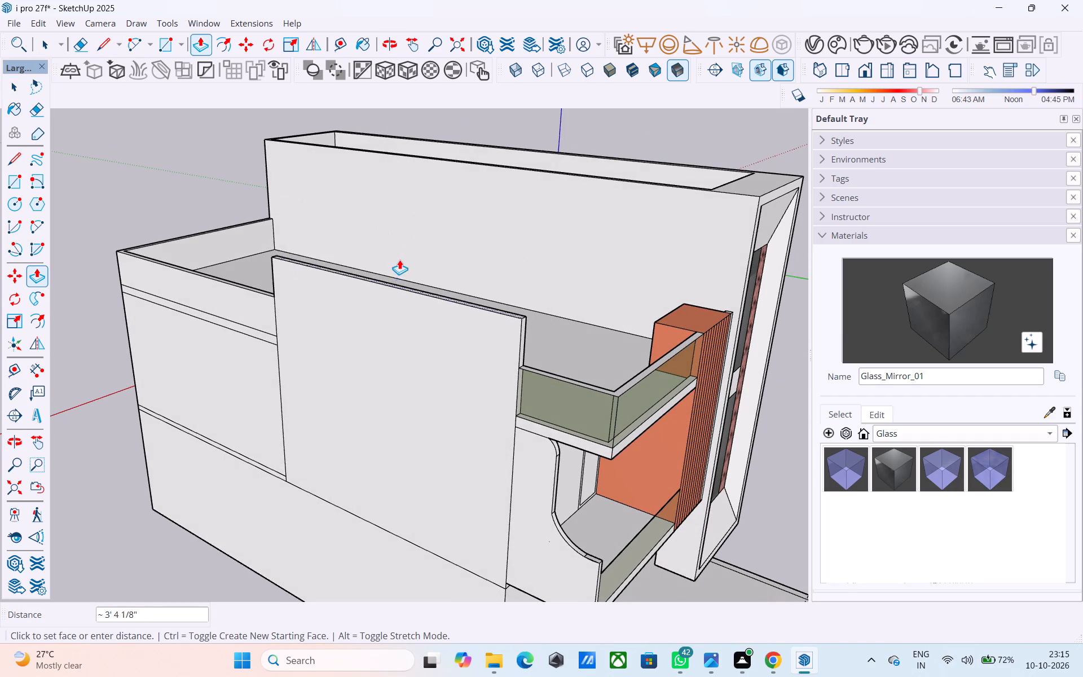
text(4')
key(Return)
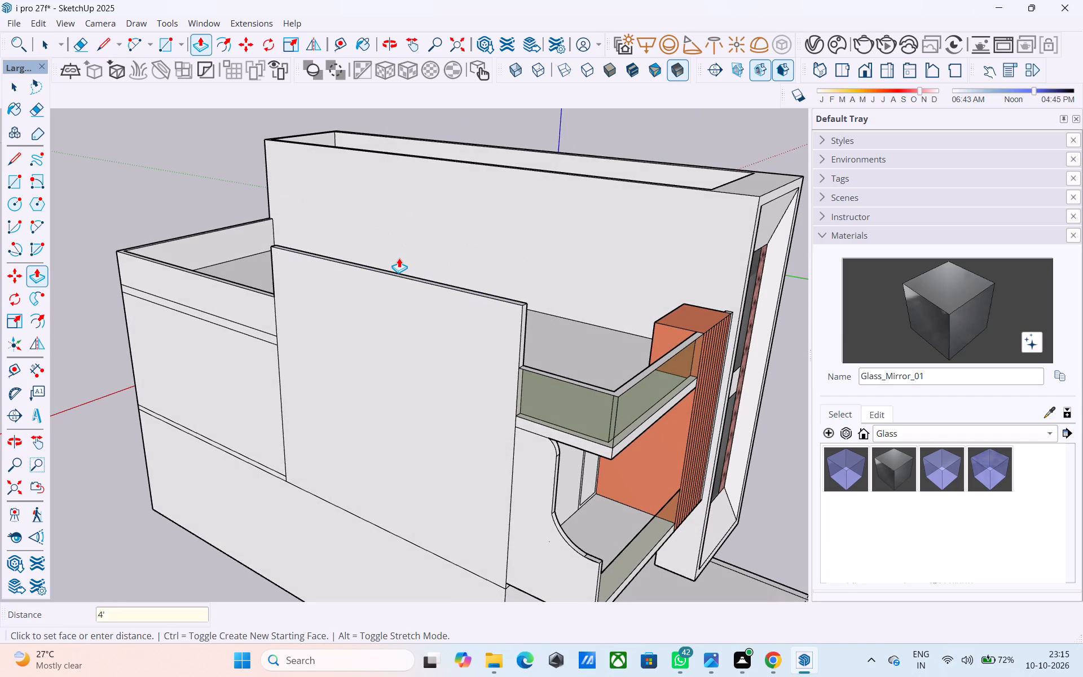
Examine the raised side wall panel from the front, side and rear of the house.
middle_drag(569, 311, 301, 215)
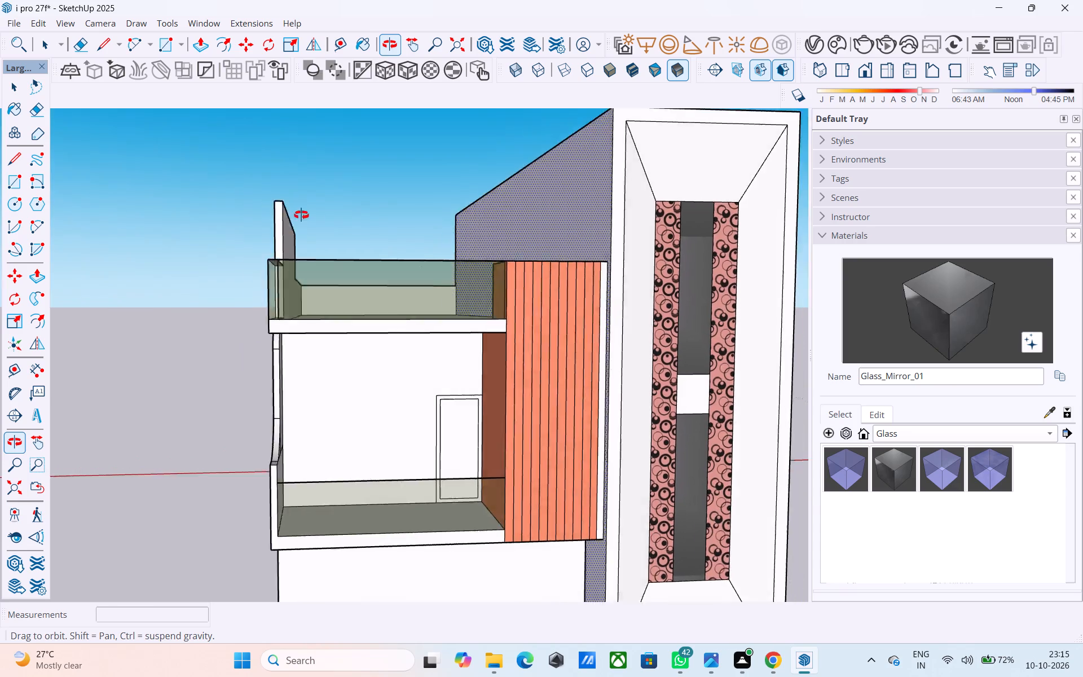
middle_drag(301, 215, 573, 234)
middle_drag(259, 250, 1082, 276)
middle_drag(978, 293, 605, 255)
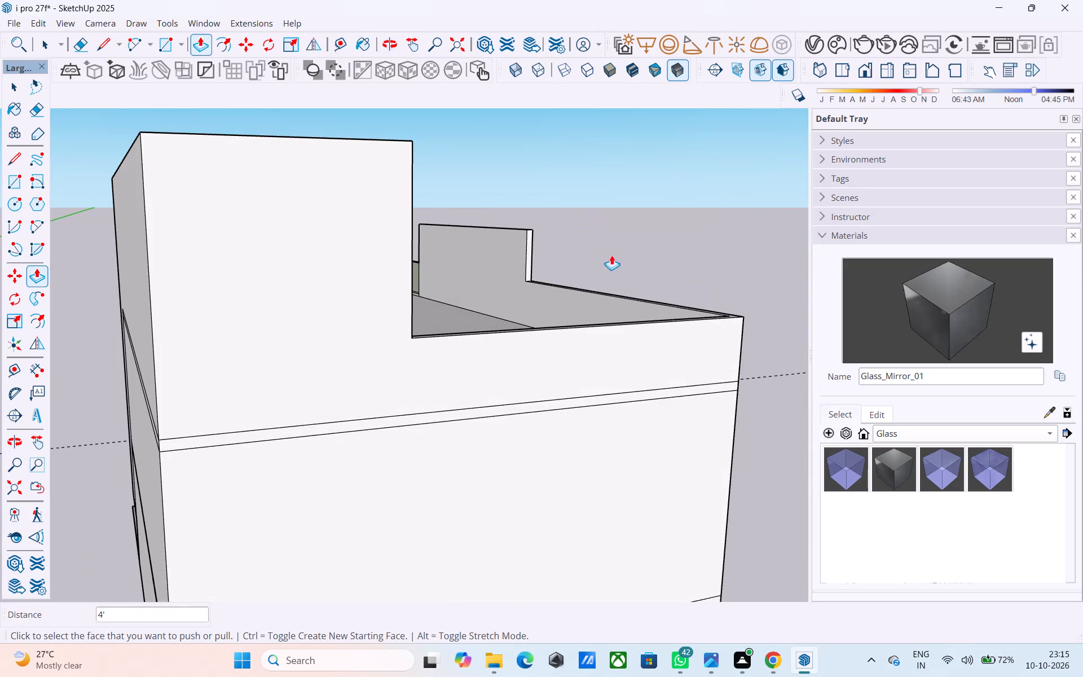
middle_drag(680, 257, 142, 227)
scroll(192, 267, down, 5)
middle_drag(466, 294, 234, 296)
scroll(679, 301, down, 1)
middle_drag(676, 302, 319, 311)
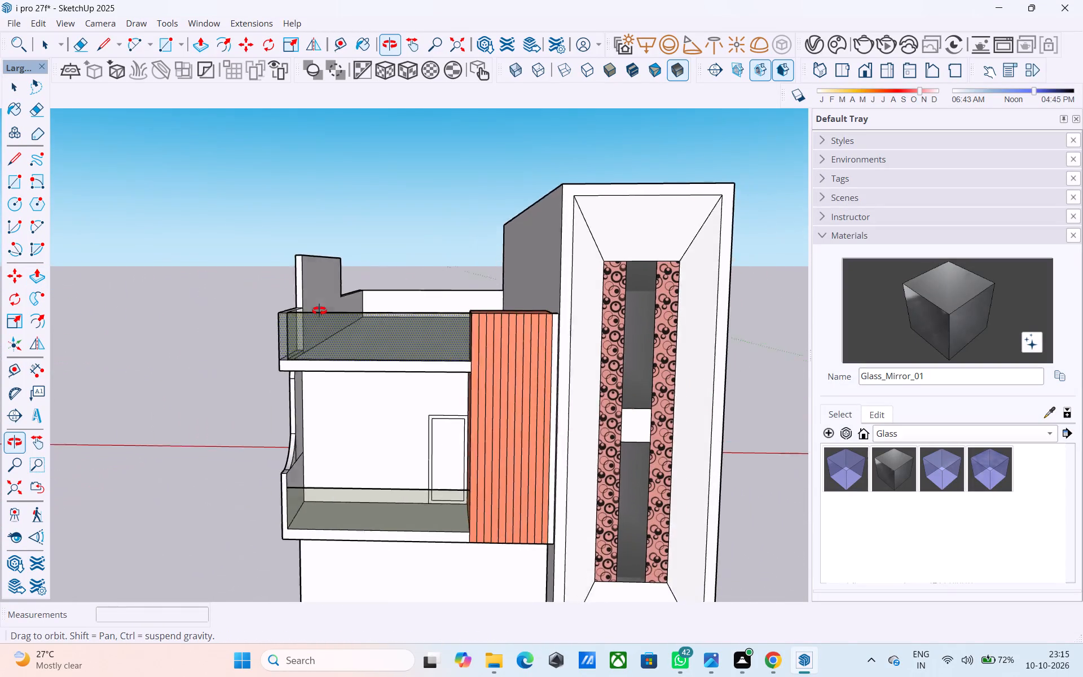
middle_drag(319, 311, 774, 302)
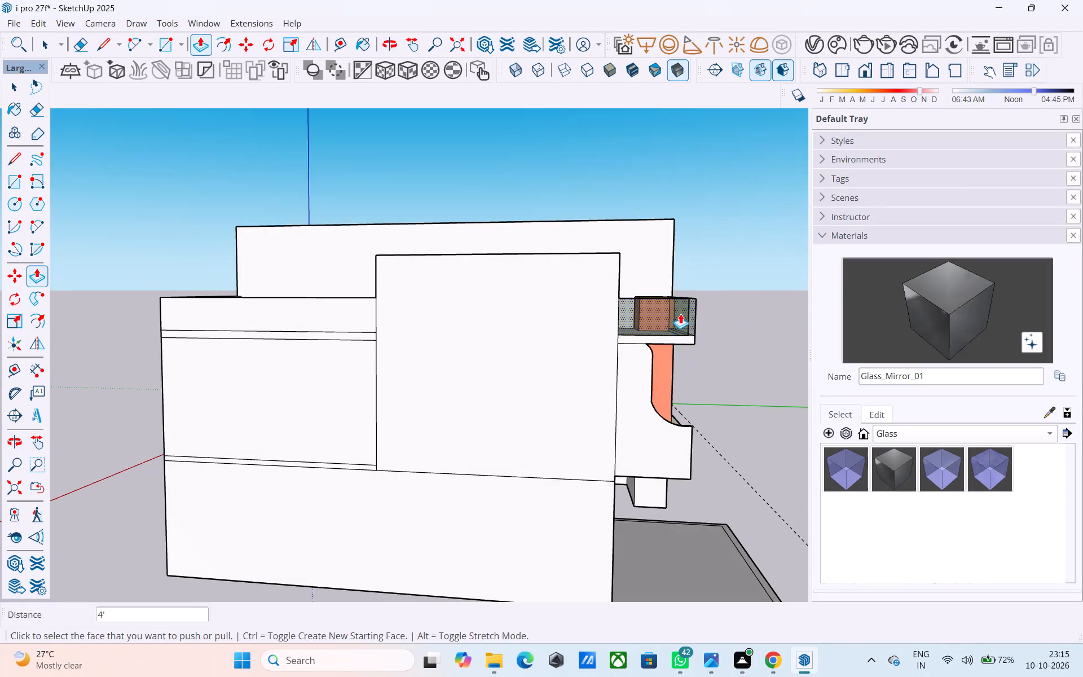
middle_drag(680, 314, 390, 319)
scroll(398, 318, down, 4)
middle_drag(551, 317, 313, 329)
middle_drag(568, 297, 385, 327)
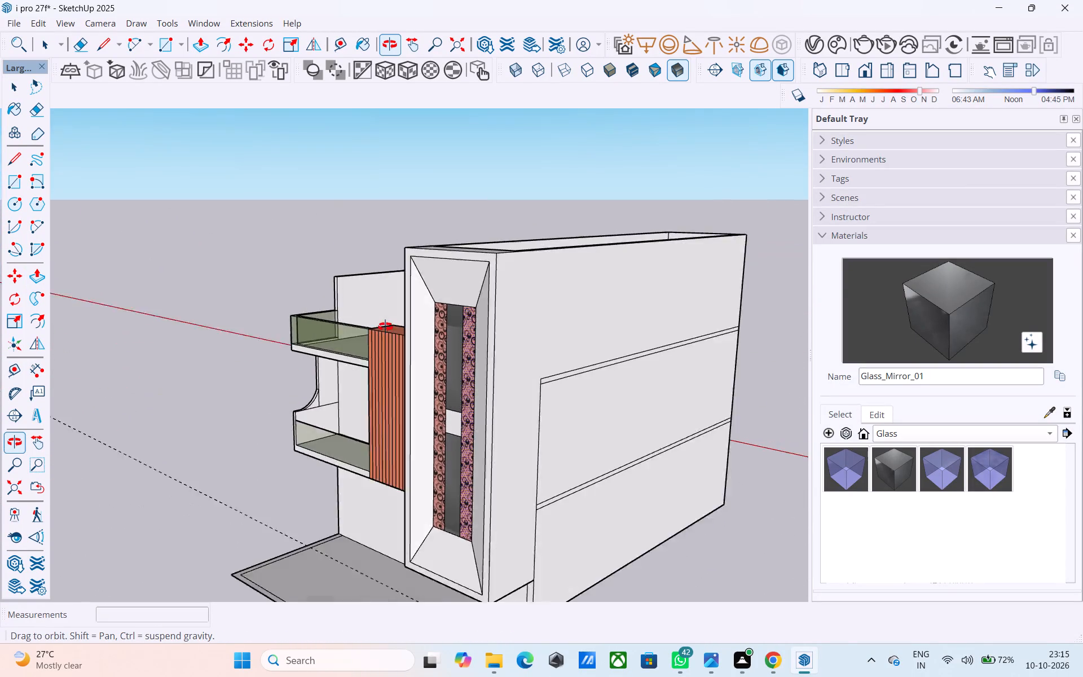
middle_drag(385, 327, 868, 257)
middle_drag(399, 257, 865, 260)
middle_drag(217, 263, 763, 254)
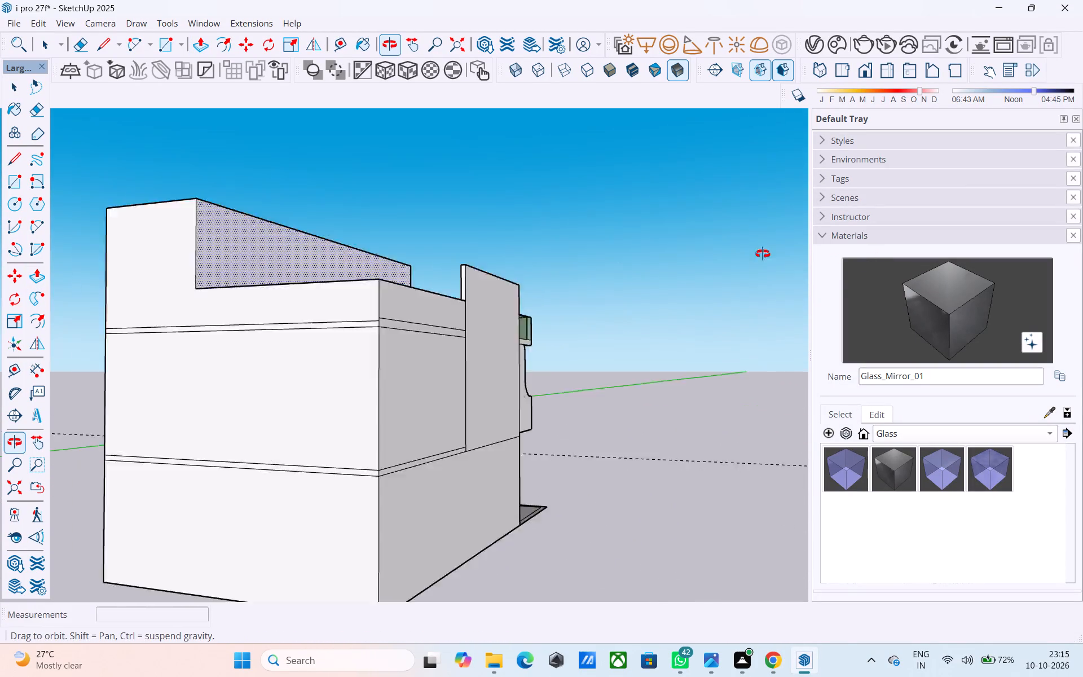
middle_drag(763, 254, 846, 255)
middle_drag(398, 259, 1038, 260)
middle_drag(567, 271, 736, 301)
middle_drag(550, 302, 744, 285)
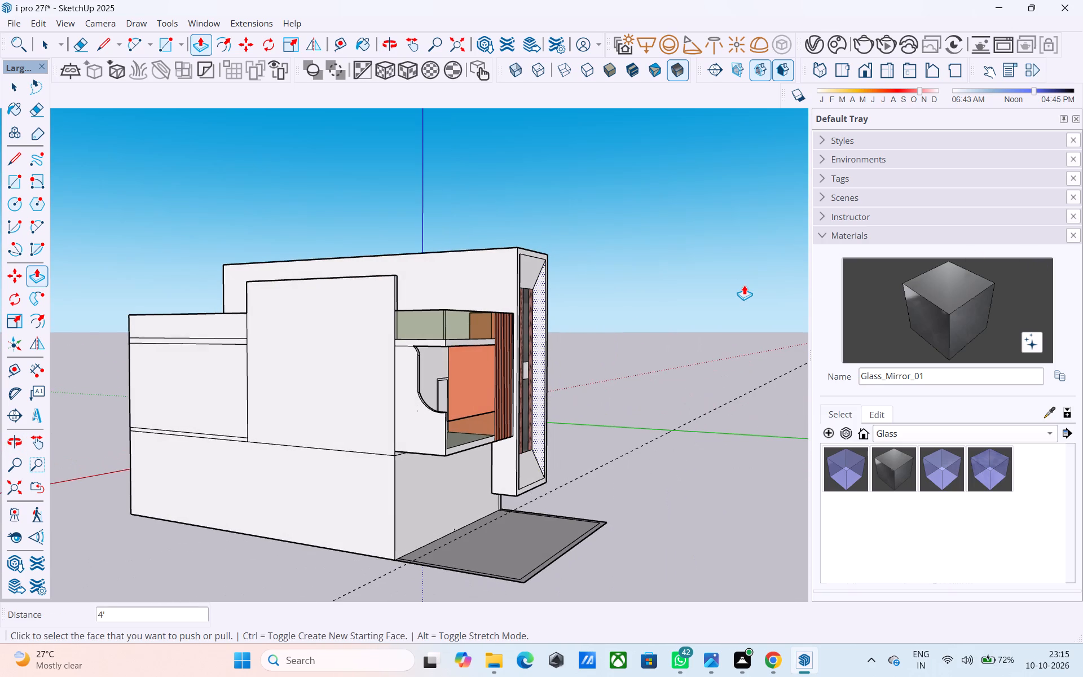
Save the house model.
key(ctrl+s)
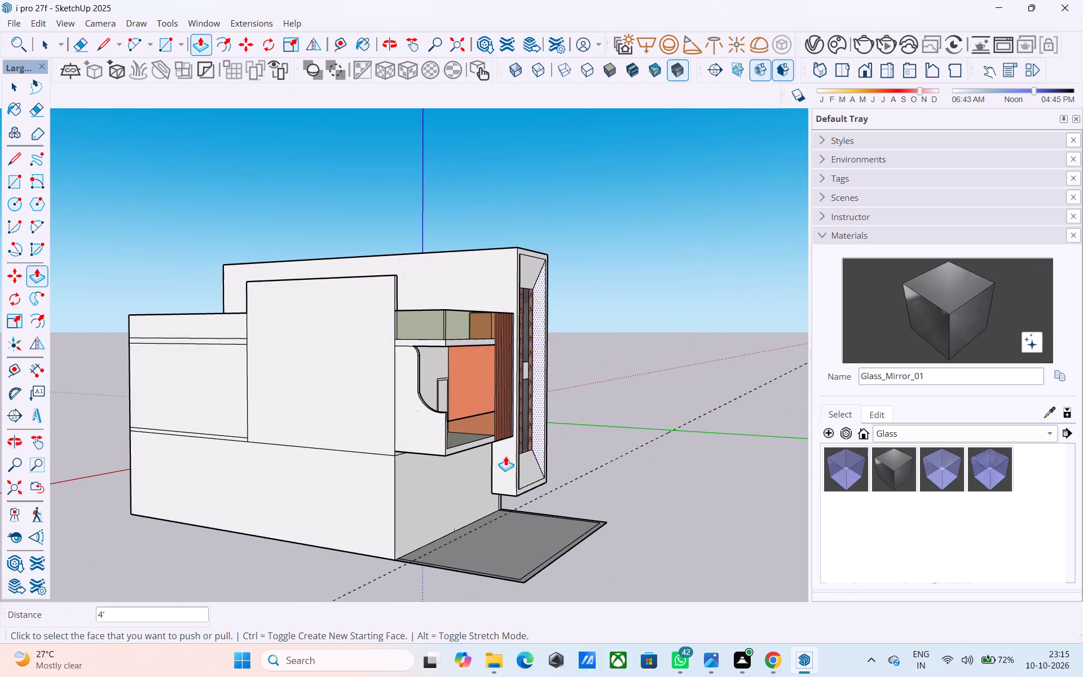
Push the rear face of the tower's overhanging lower part forward by about 2' 5", below the balcony slab.
scroll(557, 370, down, 5)
scroll(544, 432, up, 14)
middle_drag(496, 450, 587, 393)
scroll(587, 393, up, 1)
scroll(585, 388, down, 6)
middle_drag(583, 384, 545, 415)
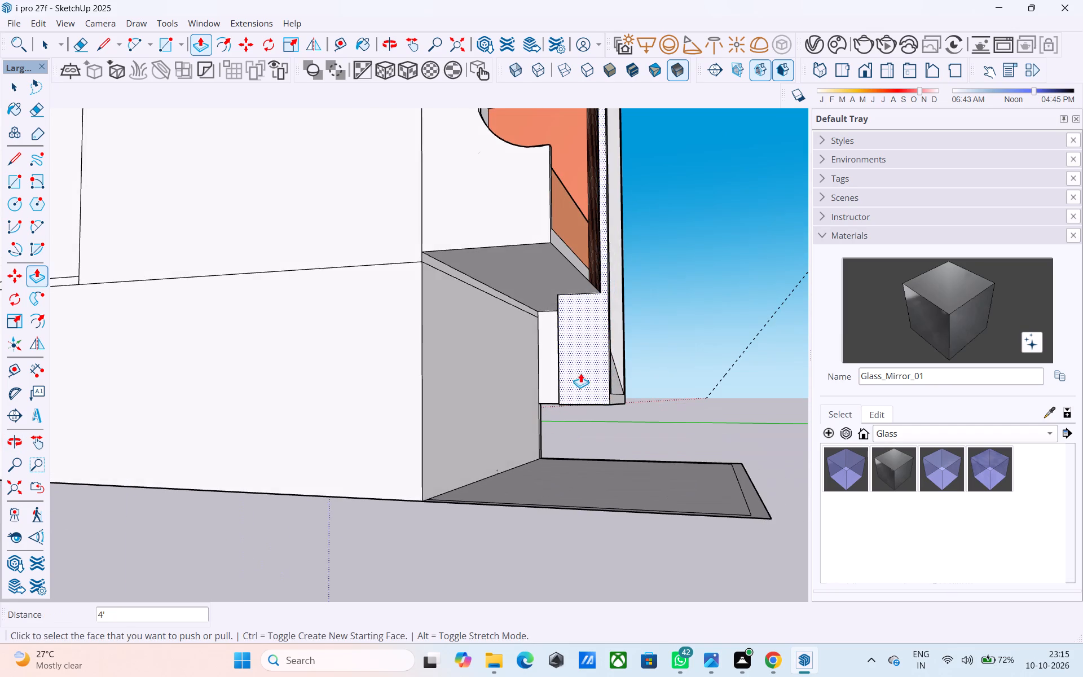
scroll(605, 328, down, 4)
middle_drag(602, 333, 595, 324)
scroll(591, 327, up, 4)
middle_drag(586, 329, 583, 331)
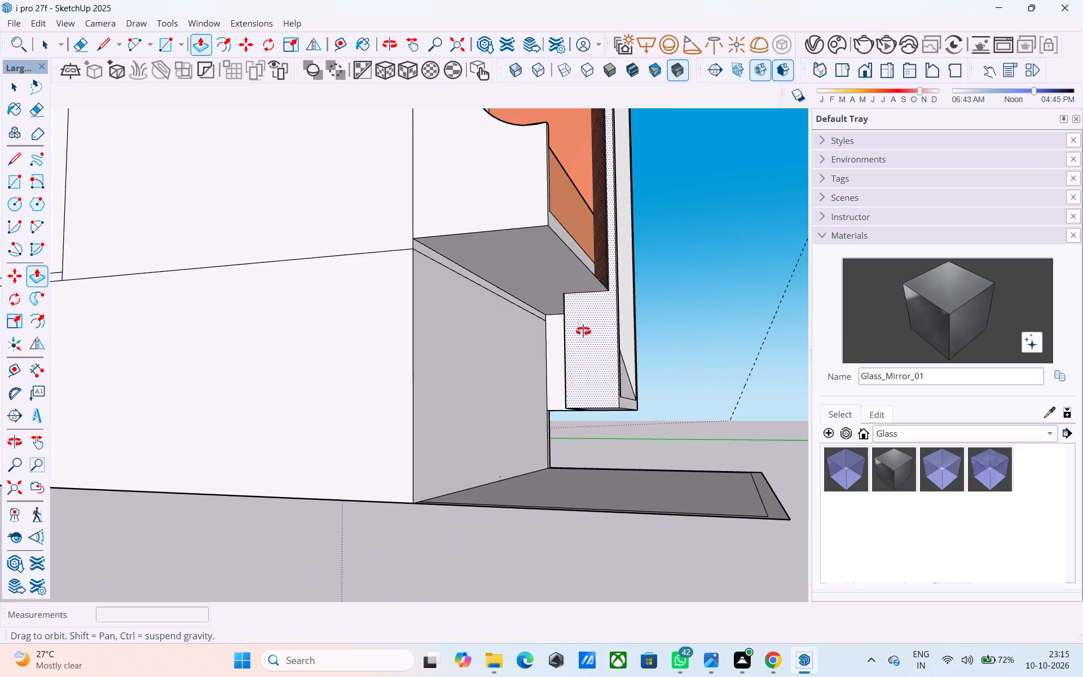
middle_drag(583, 331, 550, 341)
scroll(550, 341, up, 3)
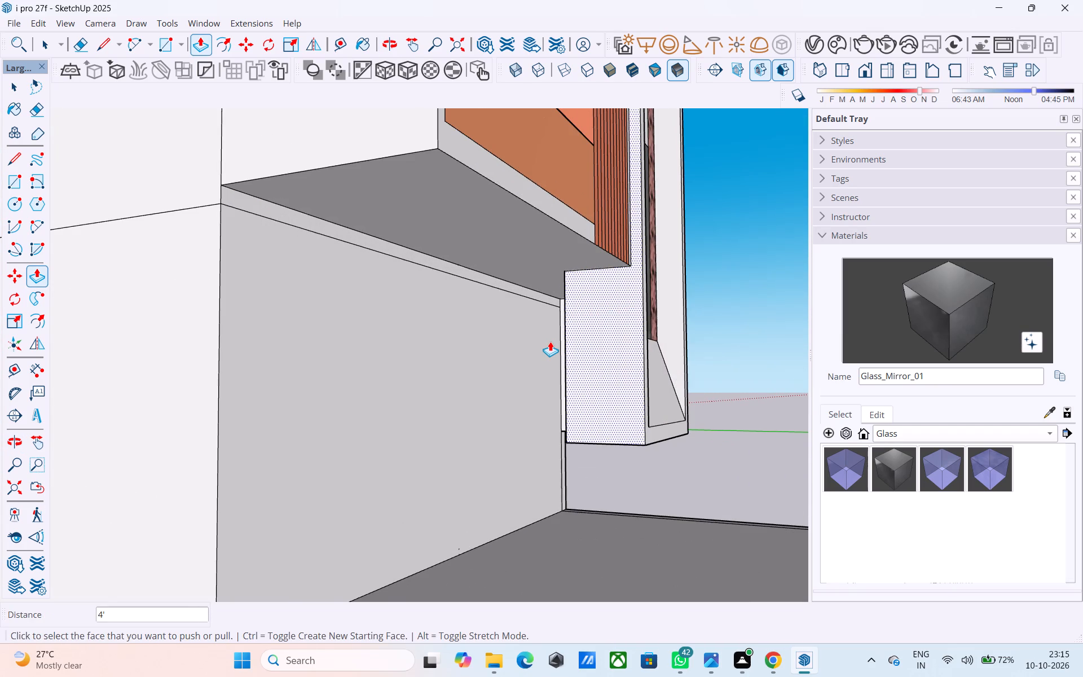
middle_drag(551, 344, 661, 355)
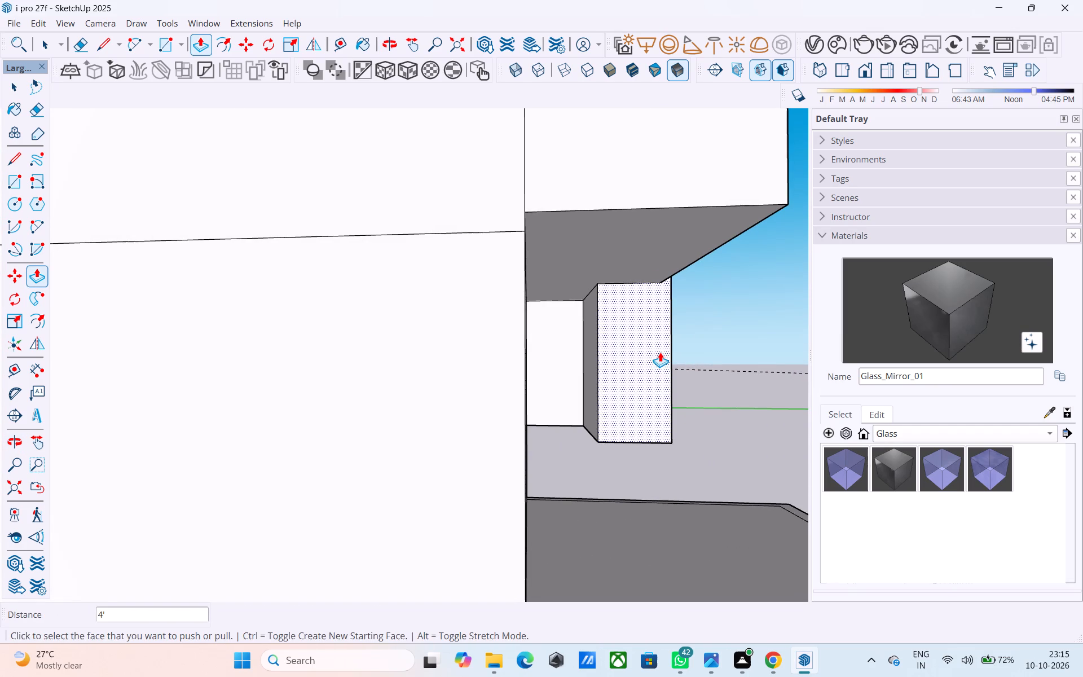
middle_drag(659, 350, 459, 357)
middle_drag(668, 315, 662, 326)
scroll(662, 326, up, 1)
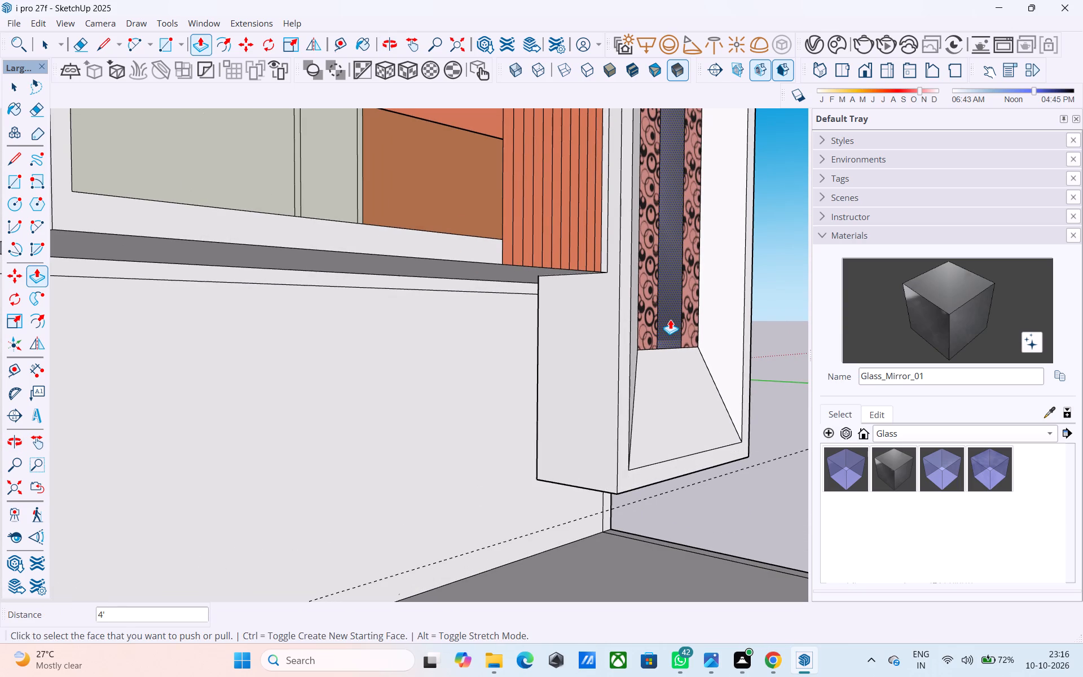
middle_drag(671, 319, 862, 280)
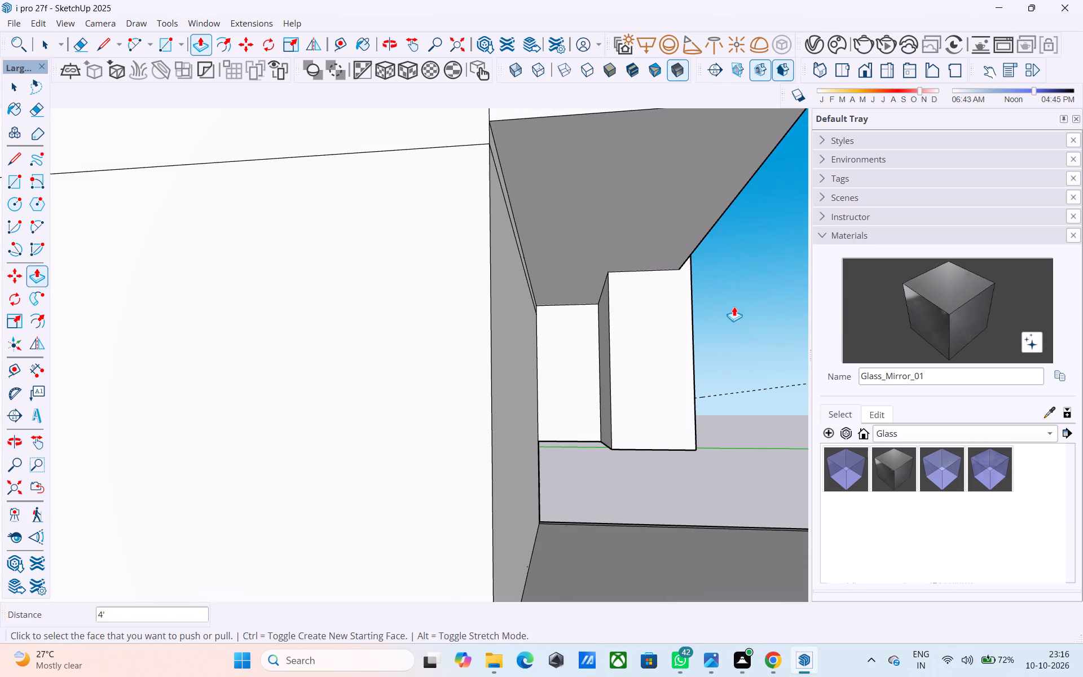
key(space)
click(607, 350)
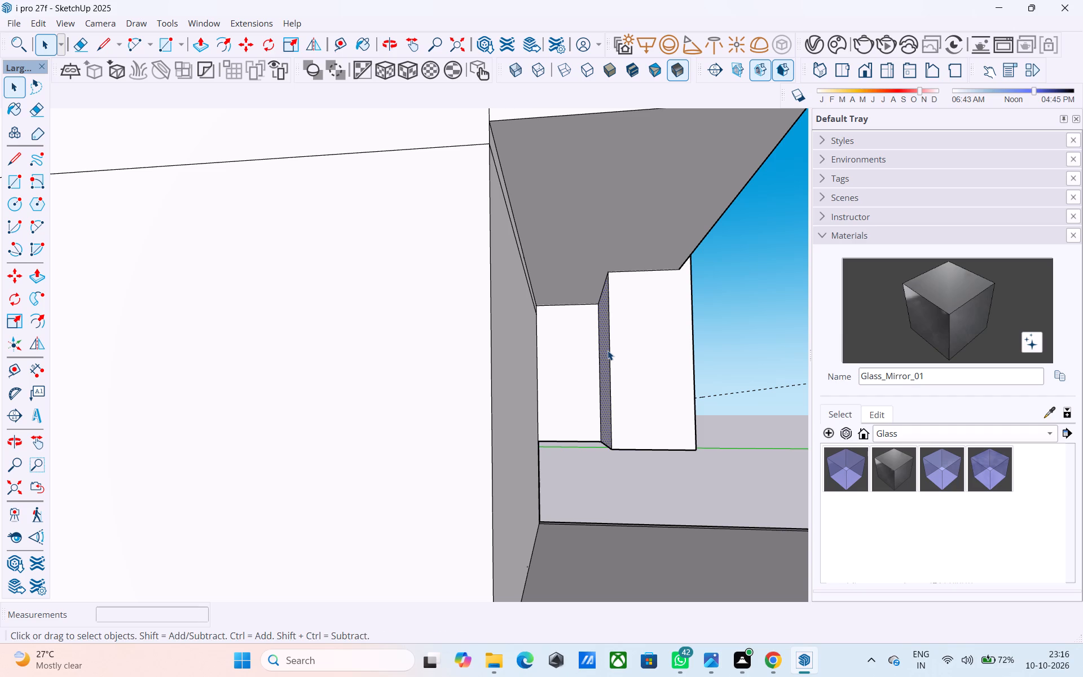
key(p)
click(607, 350)
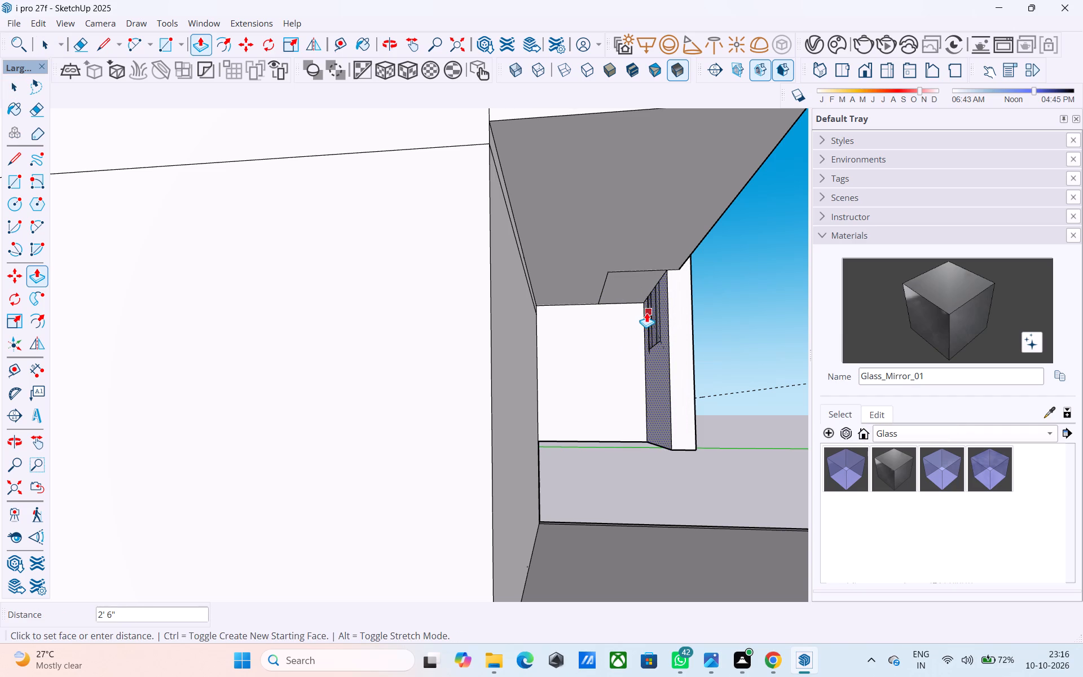
click(662, 248)
Erase the leftover edges on the balcony slab's underside and at the bottom corner beneath the tower.
key(space)
key(e)
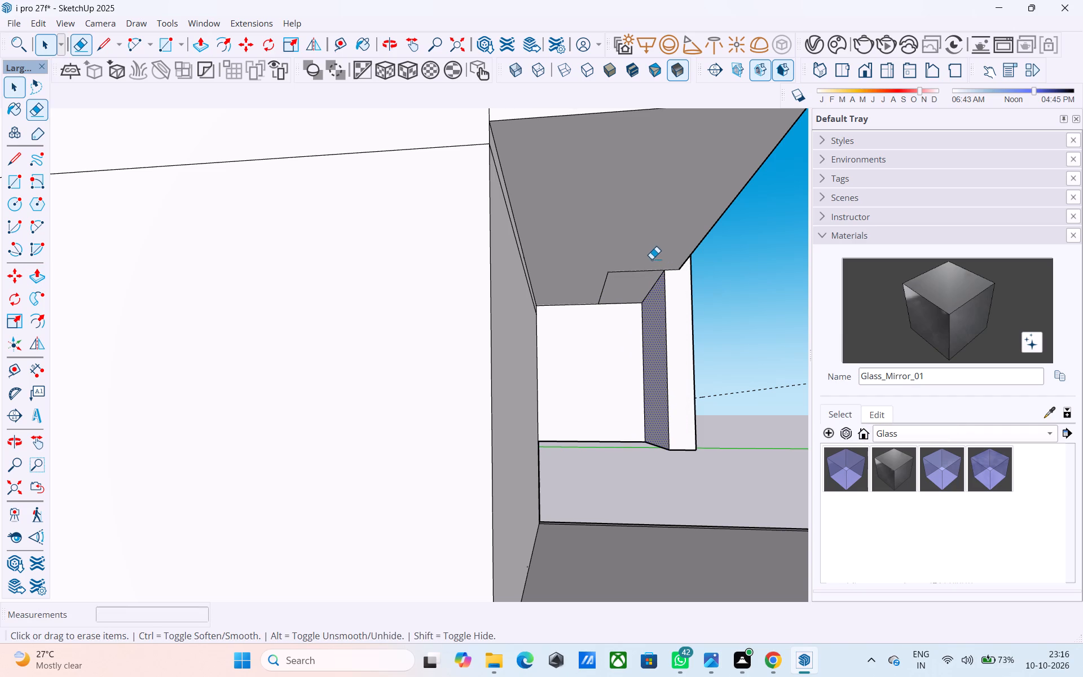
drag(651, 260, 639, 294)
drag(617, 291, 601, 281)
middle_drag(620, 270, 375, 286)
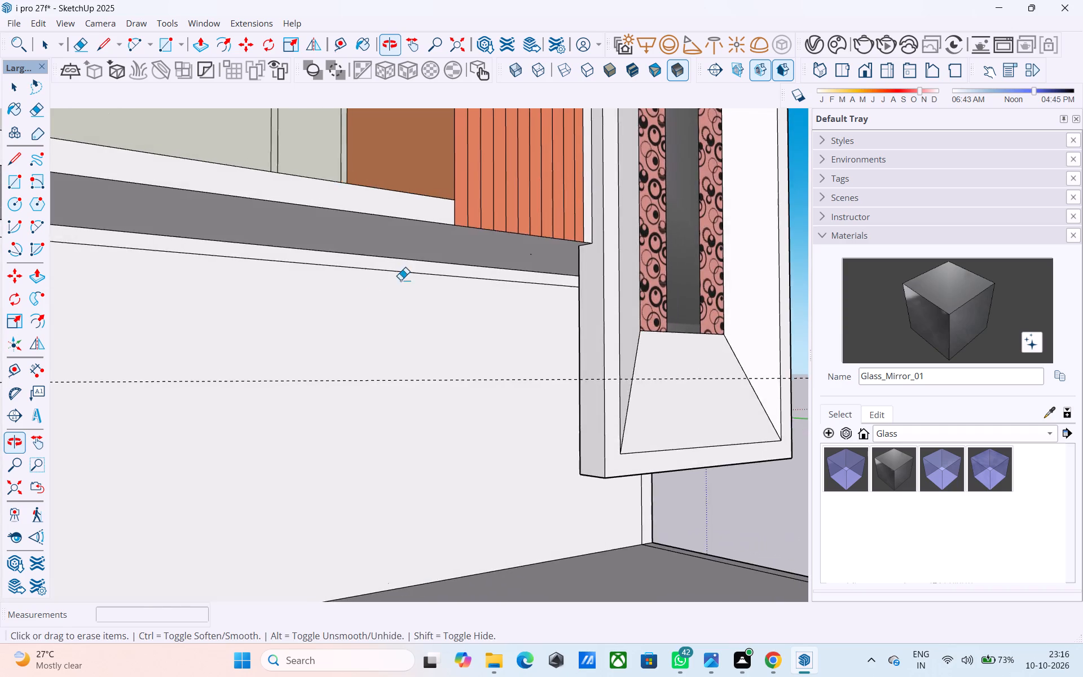
scroll(486, 275, down, 8)
middle_drag(525, 298, 389, 301)
middle_drag(640, 301, 476, 289)
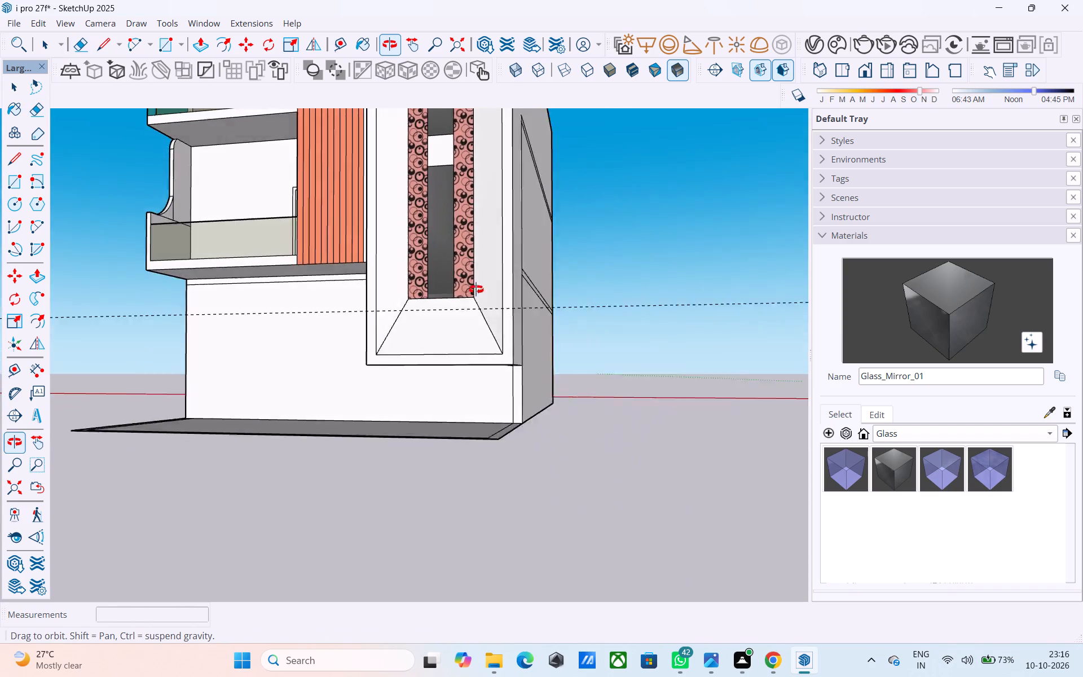
middle_drag(476, 289, 554, 214)
scroll(555, 213, up, 12)
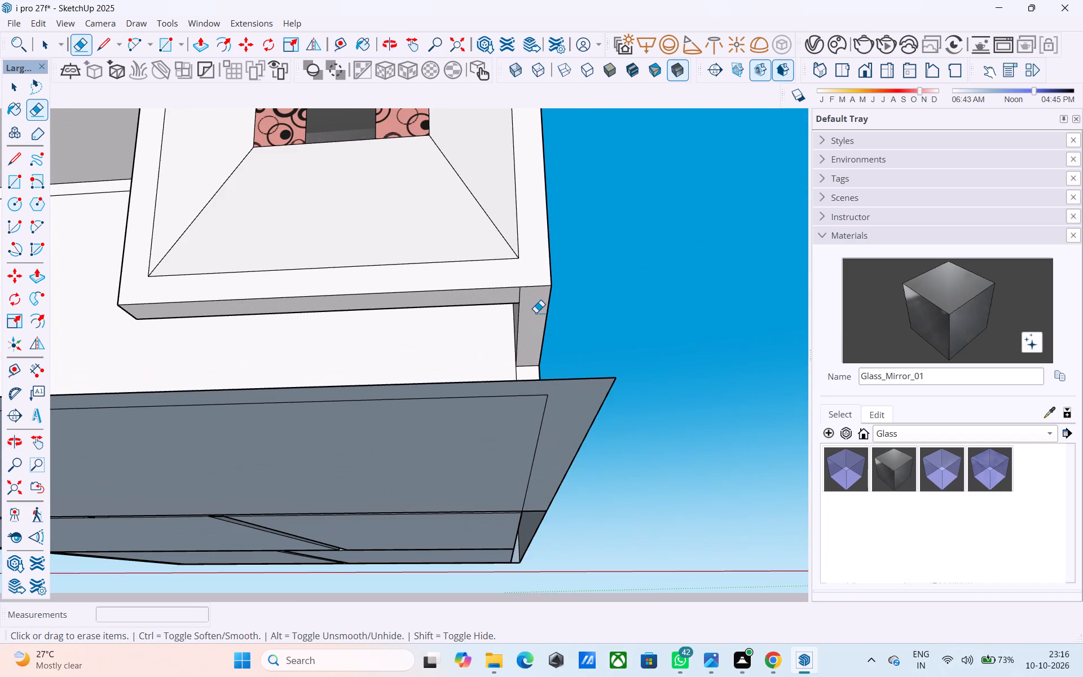
scroll(532, 310, up, 4)
click(516, 288)
Examine the tower's slimmed lower part and the whole front facade from several angles.
scroll(526, 302, down, 10)
middle_drag(544, 332, 649, 336)
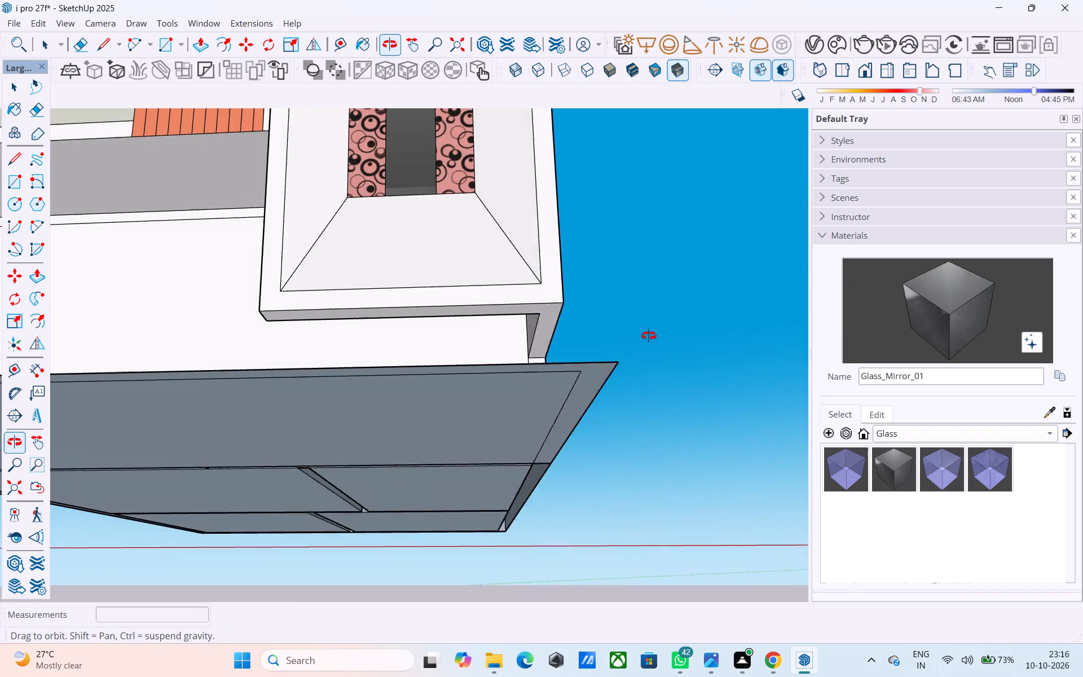
middle_drag(649, 336, 762, 427)
scroll(695, 421, down, 4)
middle_drag(690, 423, 663, 478)
scroll(651, 467, down, 5)
middle_click(651, 467)
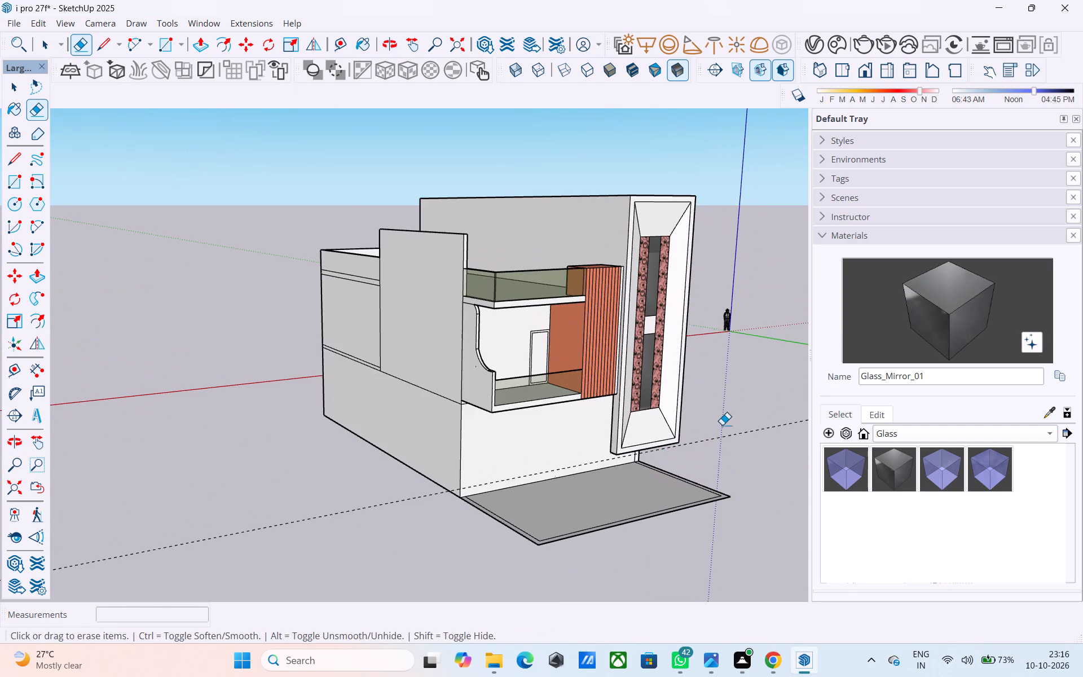
middle_drag(692, 402, 693, 395)
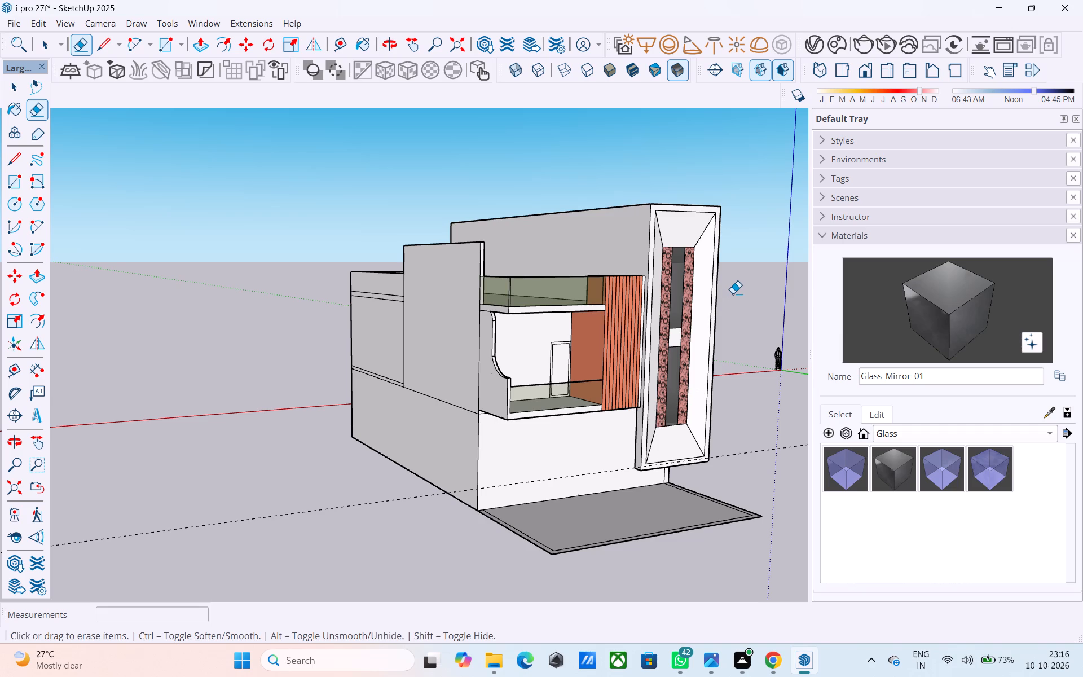
Draw an outline from the upper balcony slab's side bottom edge up 8' and back about 3' 4" to the raised side wall's top corner.
middle_drag(499, 275, 412, 287)
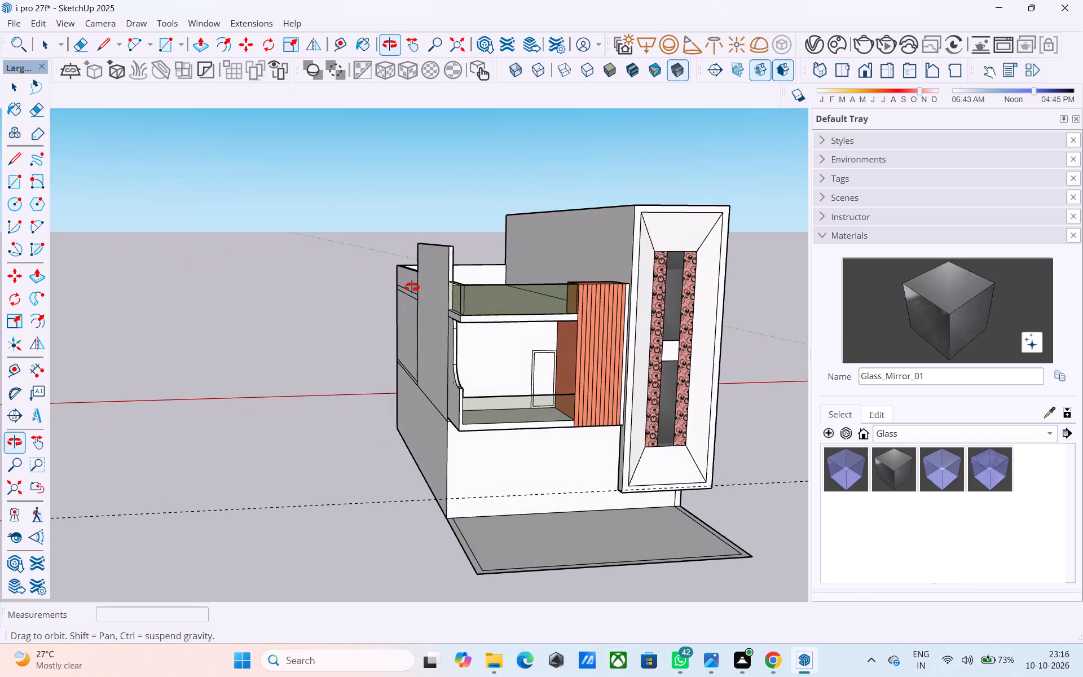
middle_drag(412, 287, 709, 256)
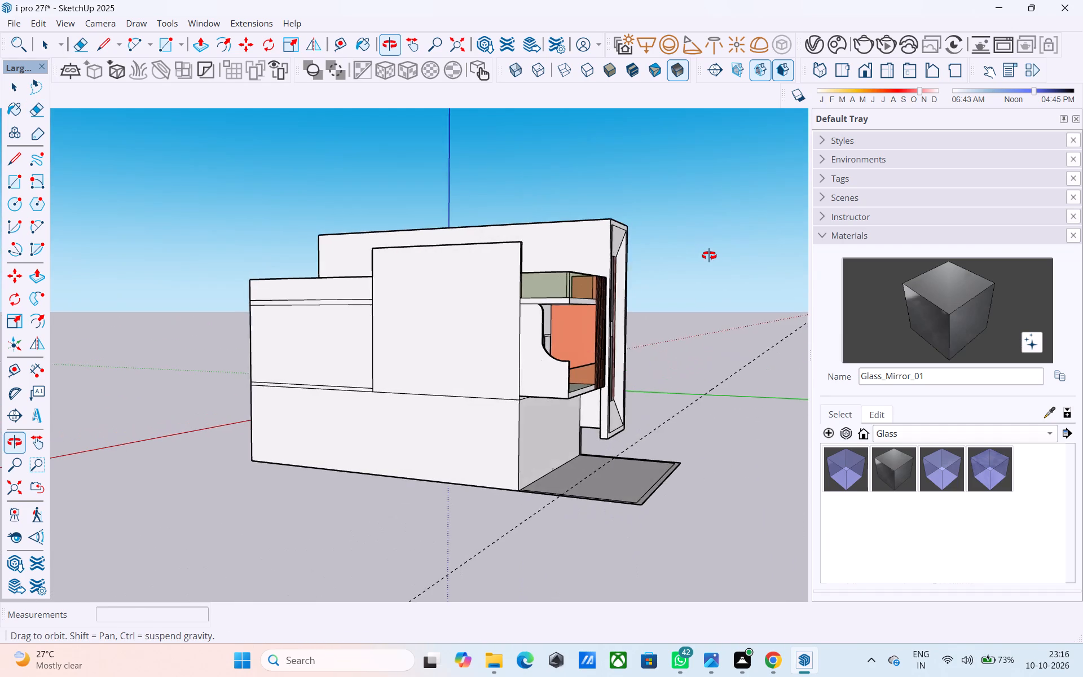
middle_drag(709, 256, 791, 266)
scroll(635, 273, up, 1)
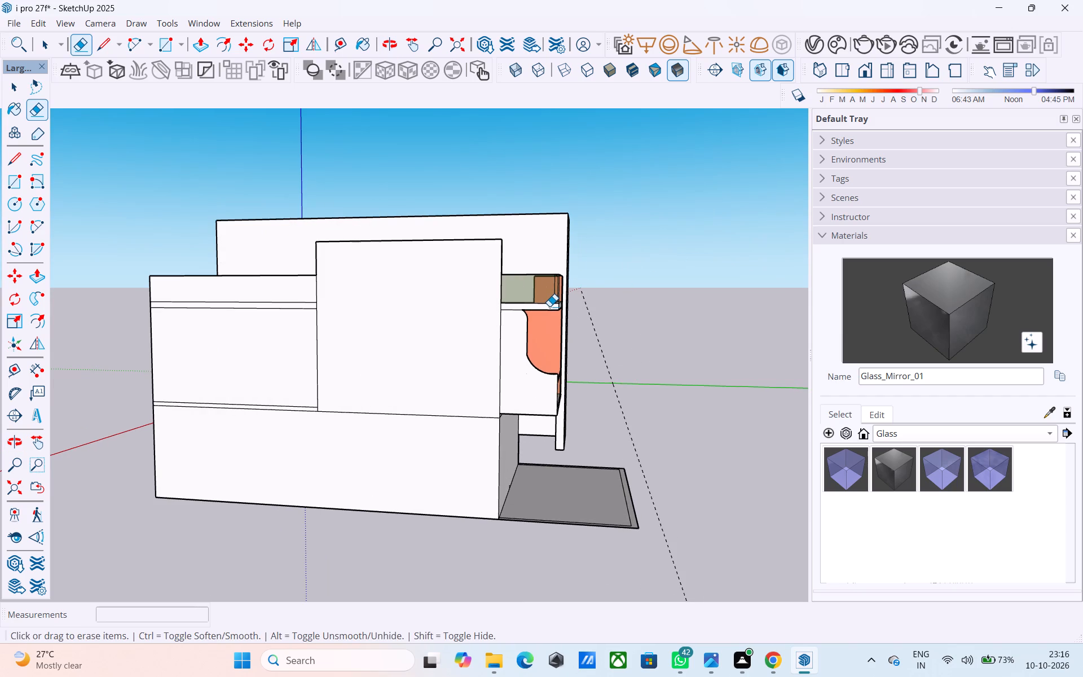
middle_drag(521, 336, 539, 326)
scroll(538, 328, up, 7)
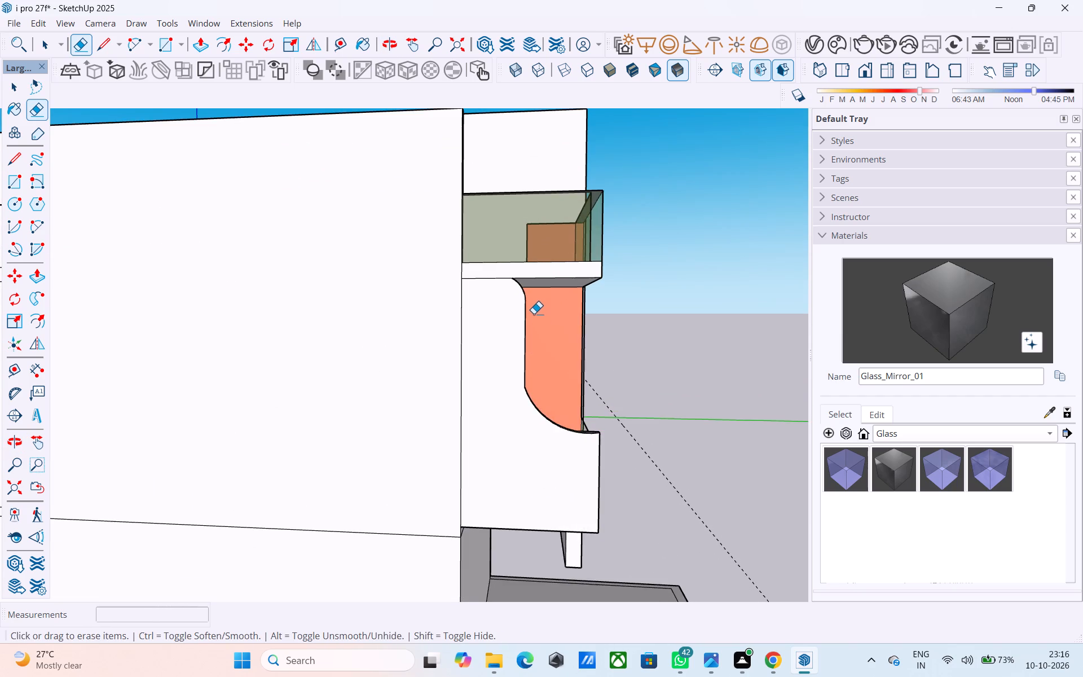
middle_drag(532, 311, 504, 322)
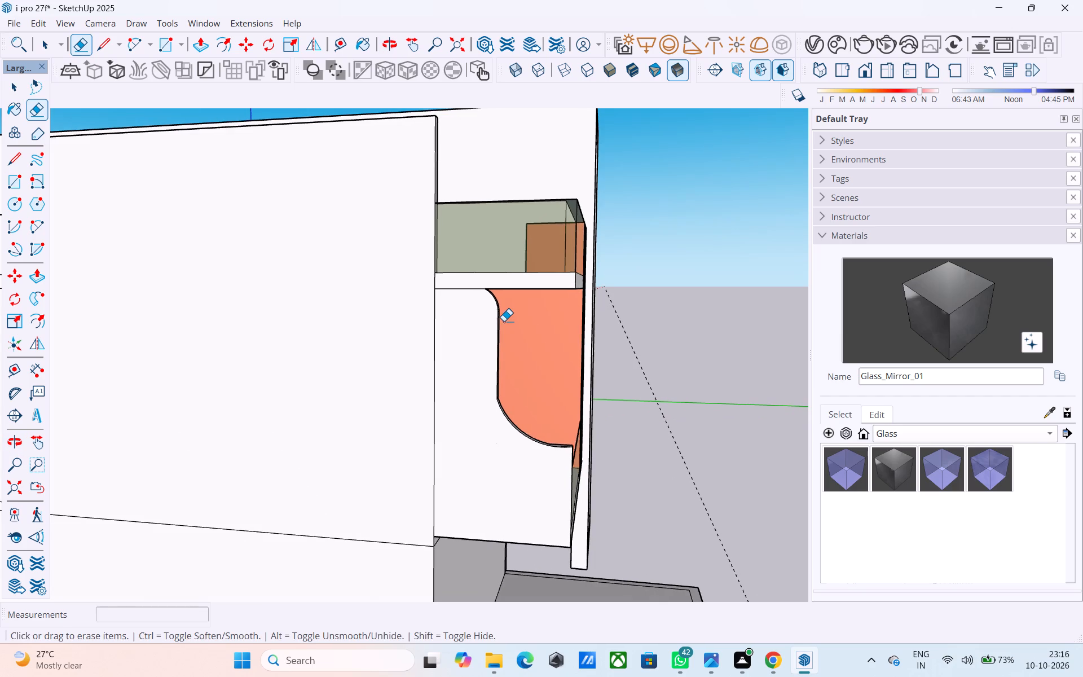
middle_drag(504, 321, 522, 320)
scroll(523, 301, up, 2)
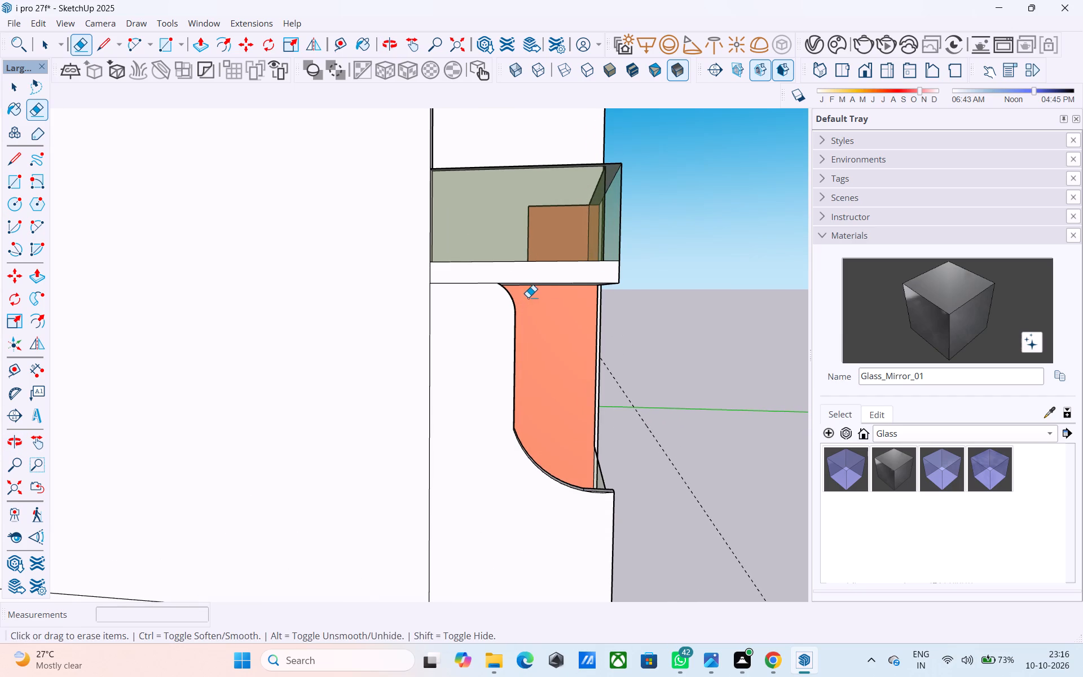
key(l)
middle_drag(526, 296, 534, 327)
scroll(534, 327, up, 2)
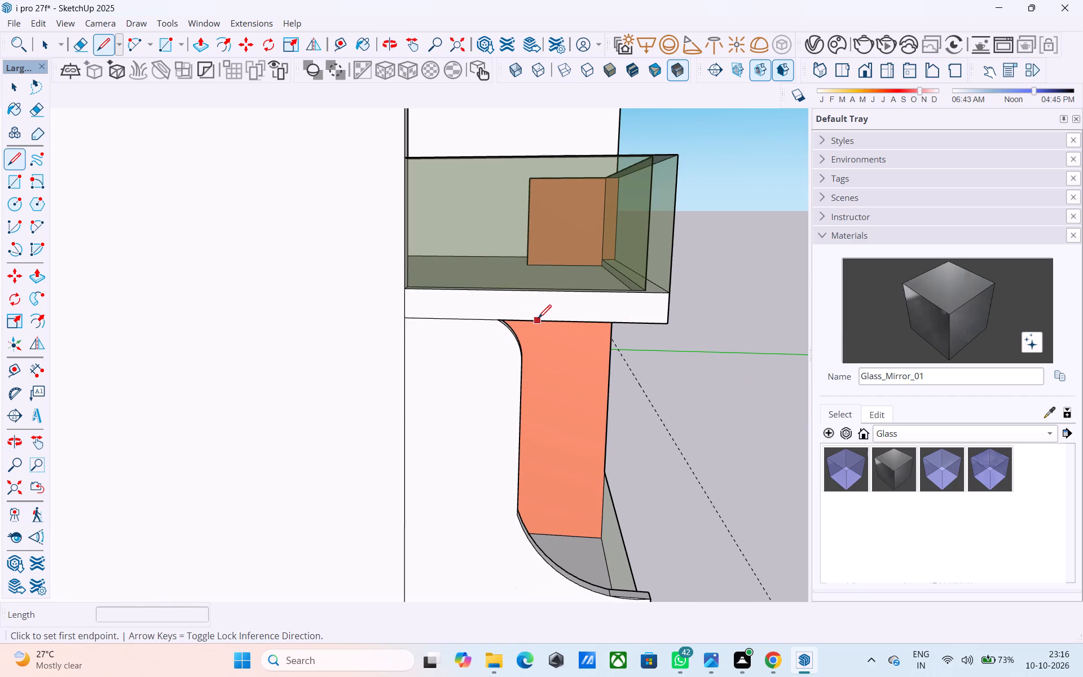
click(538, 319)
scroll(548, 298, down, 4)
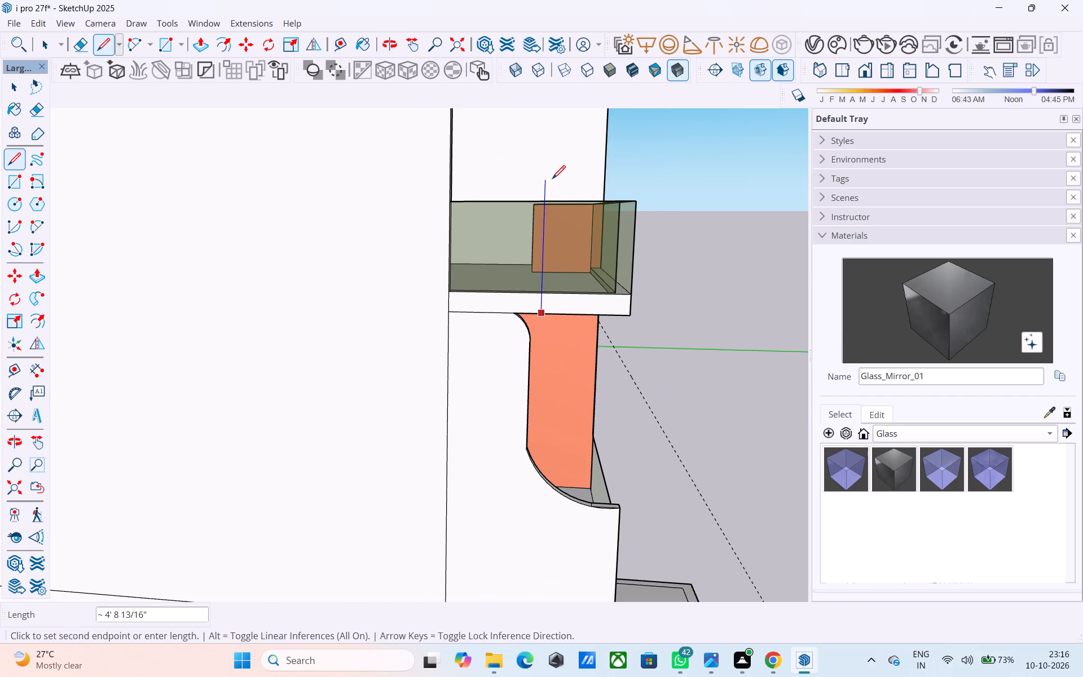
shift+middle_drag(552, 180, 534, 296)
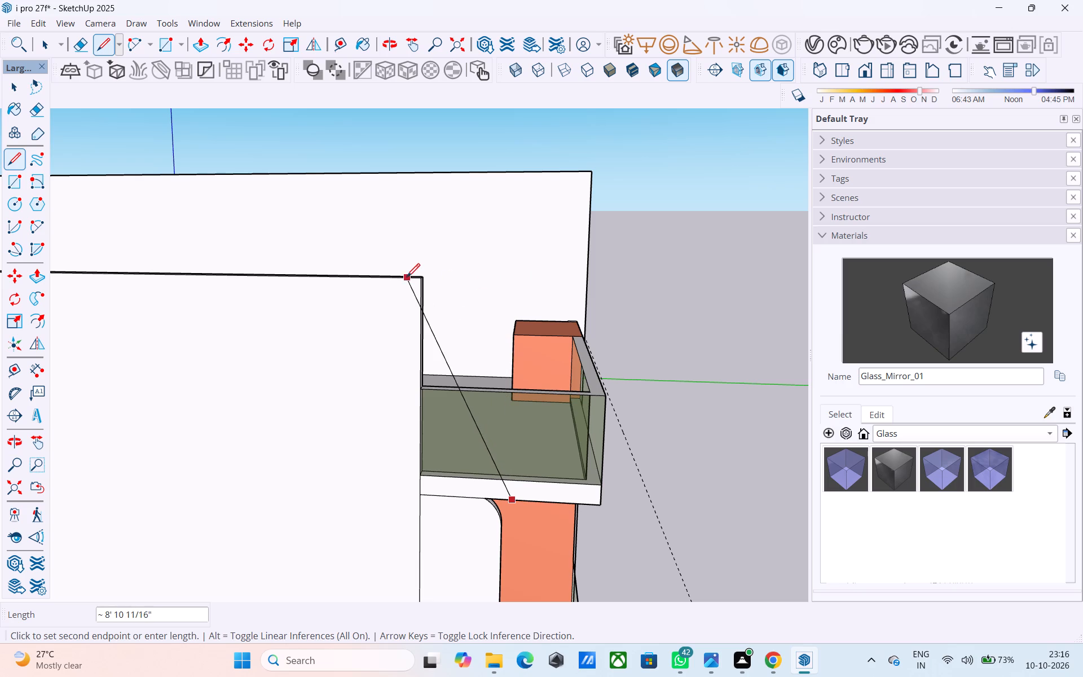
middle_drag(510, 278, 636, 302)
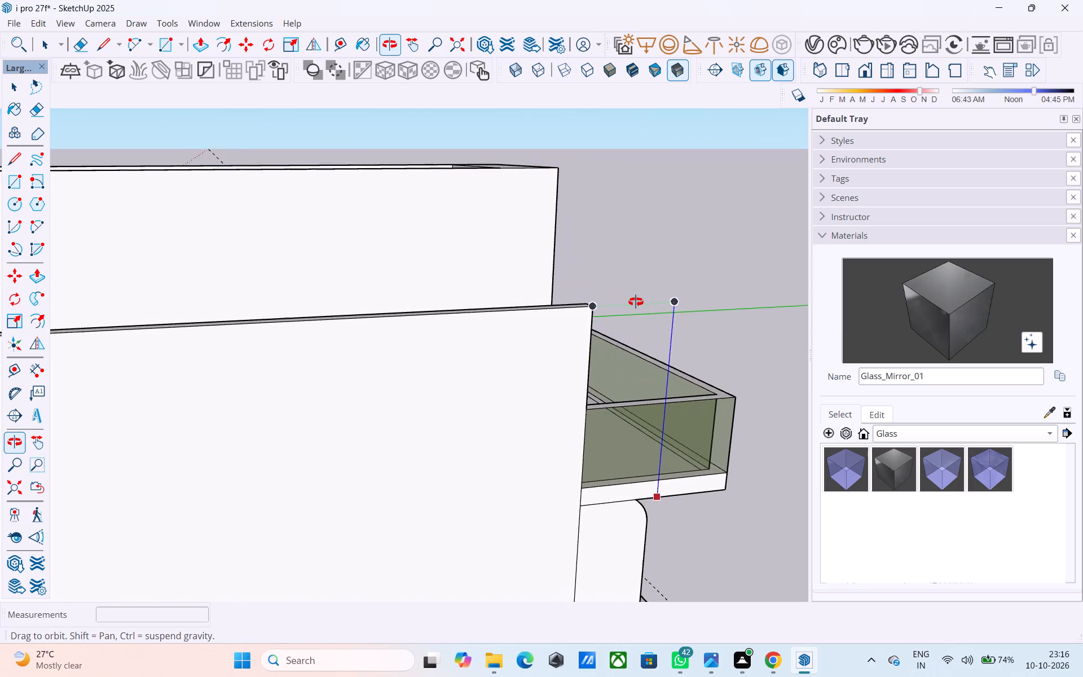
middle_drag(636, 302, 674, 302)
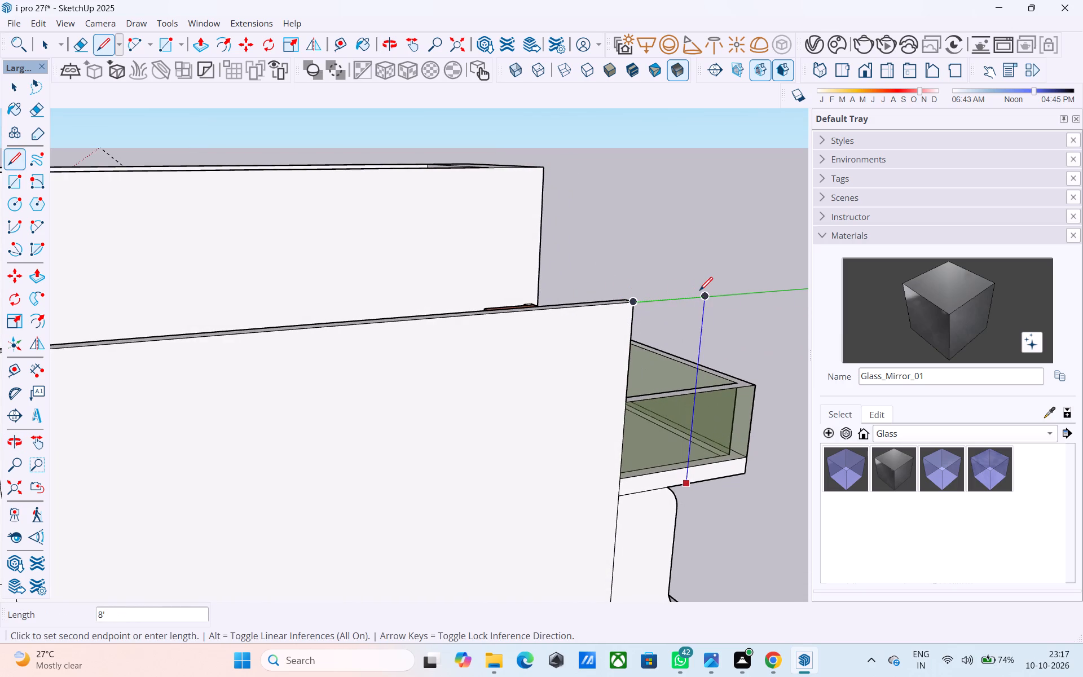
click(699, 292)
click(640, 305)
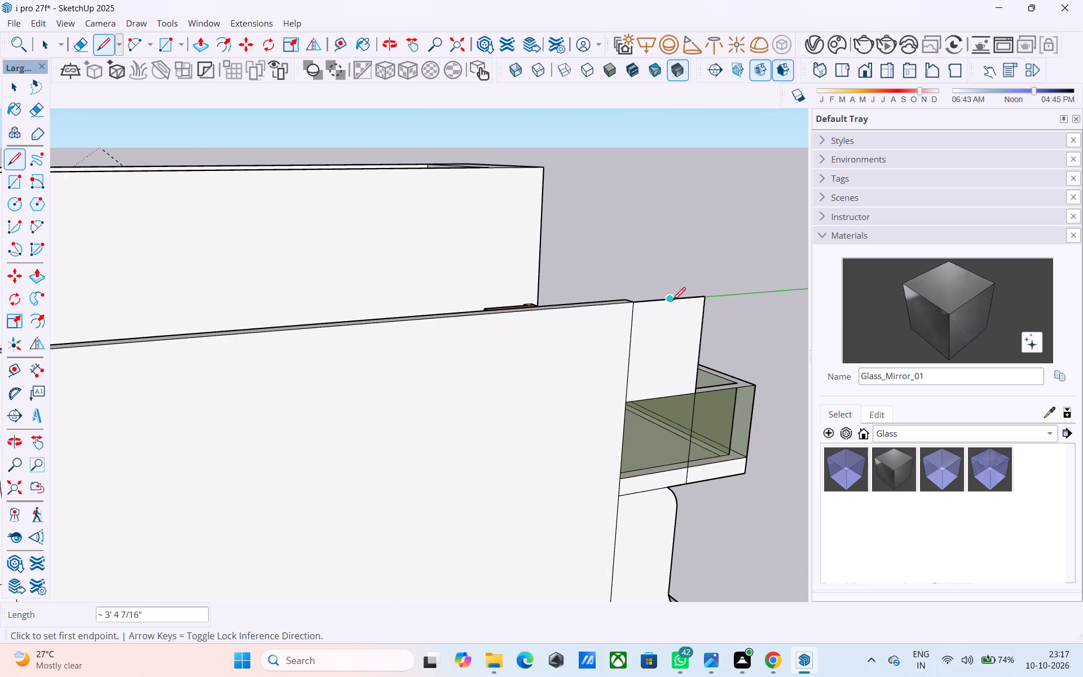
Extrude the new face beside the balcony inward to match the raised side wall's thickness.
middle_drag(672, 302, 373, 310)
middle_drag(348, 317, 239, 336)
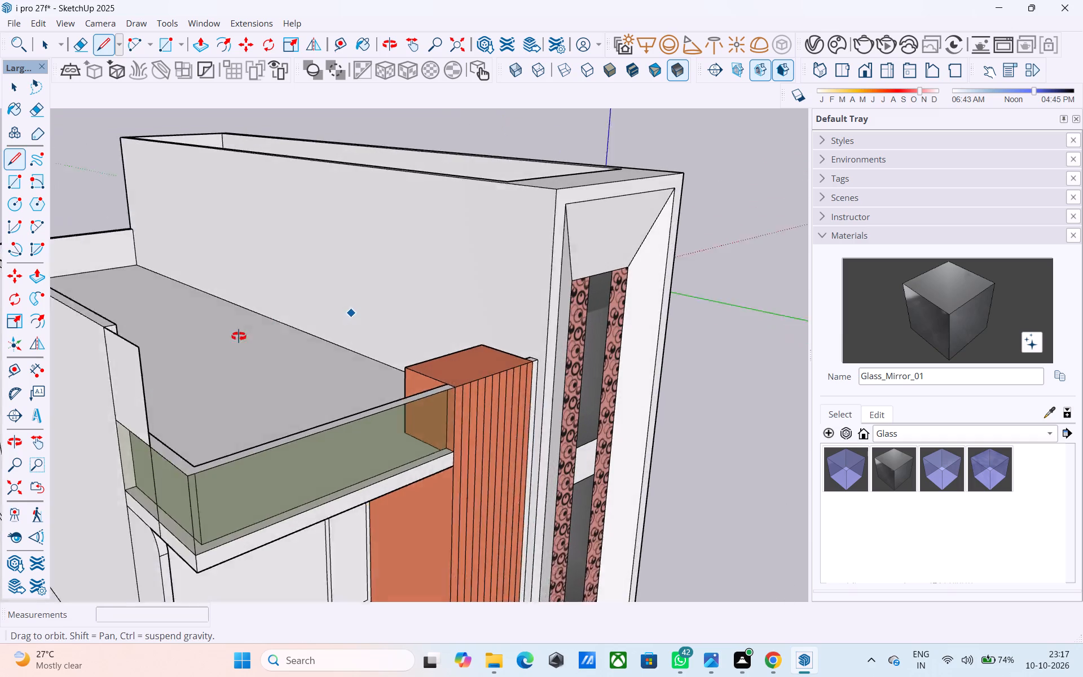
middle_drag(239, 336, 188, 308)
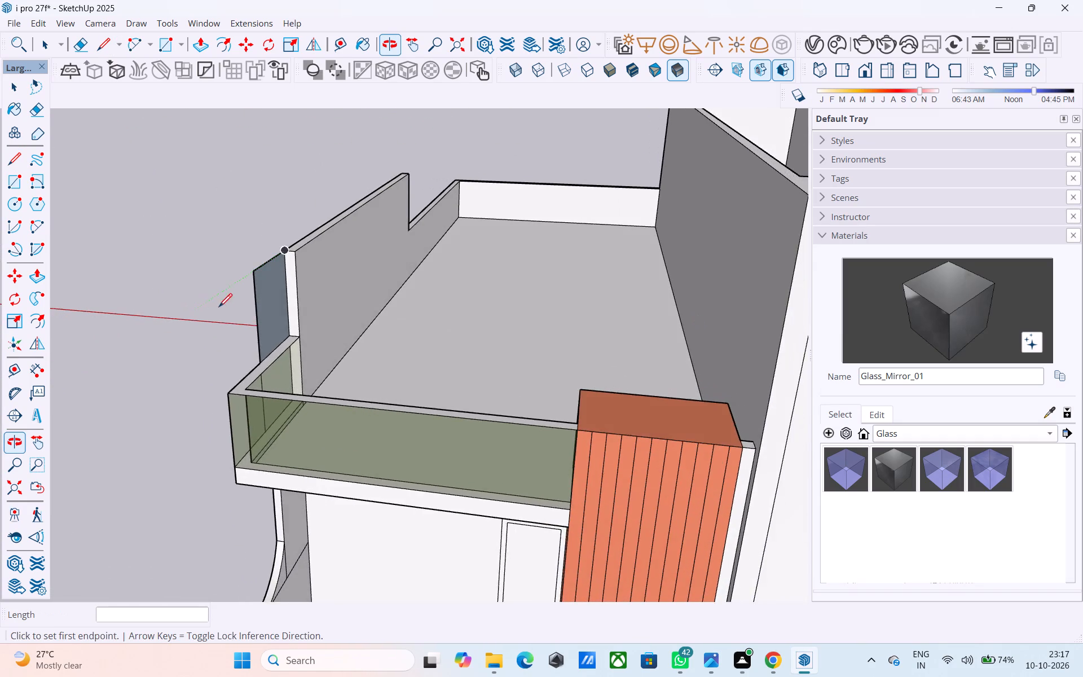
scroll(235, 307, up, 2)
key(space)
click(276, 307)
key(p)
click(280, 305)
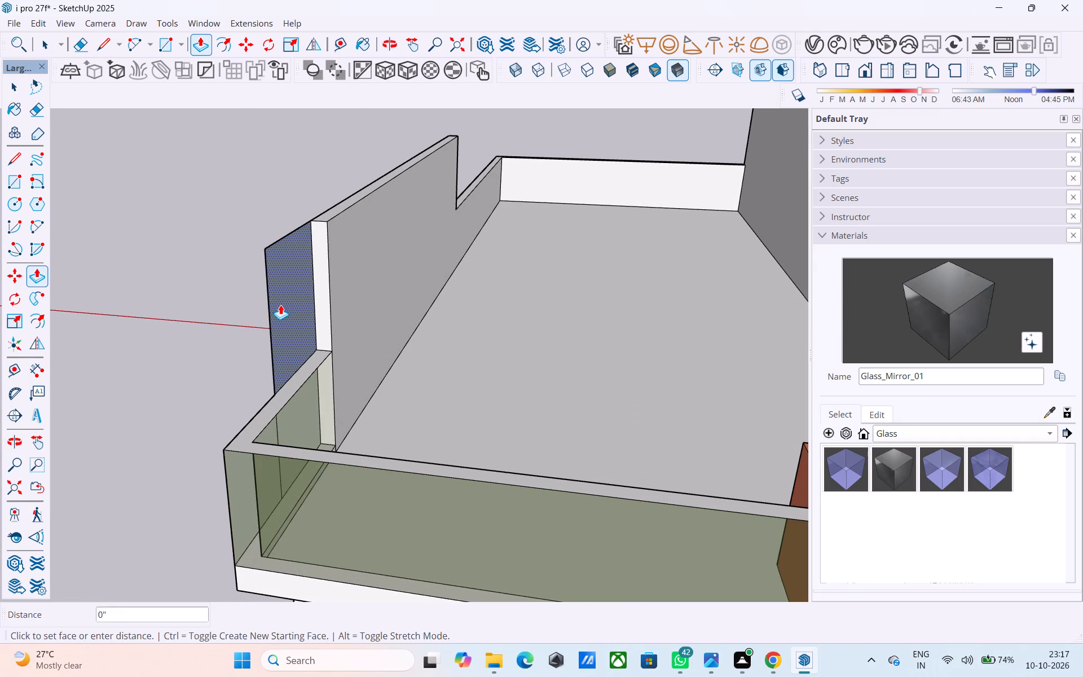
click(366, 207)
Push the inner face of the side wall's new front extension back by 3".
middle_drag(310, 249, 473, 227)
middle_drag(422, 269, 398, 271)
scroll(420, 269, up, 1)
scroll(360, 287, down, 3)
key(space)
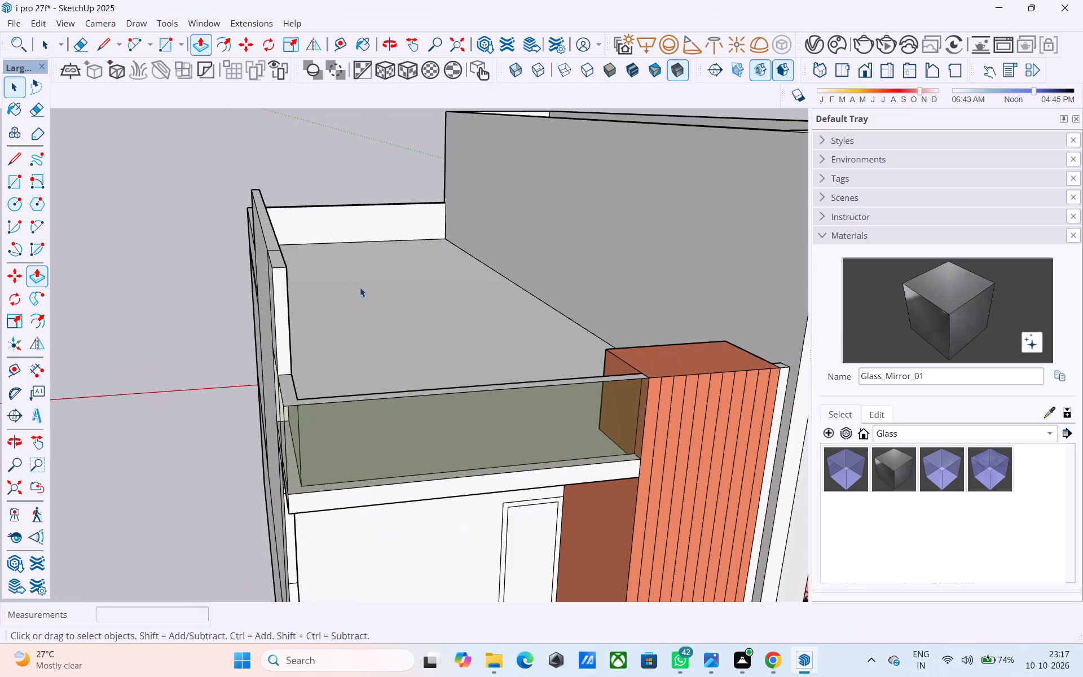
shift+middle_drag(354, 289, 285, 294)
scroll(379, 297, up, 3)
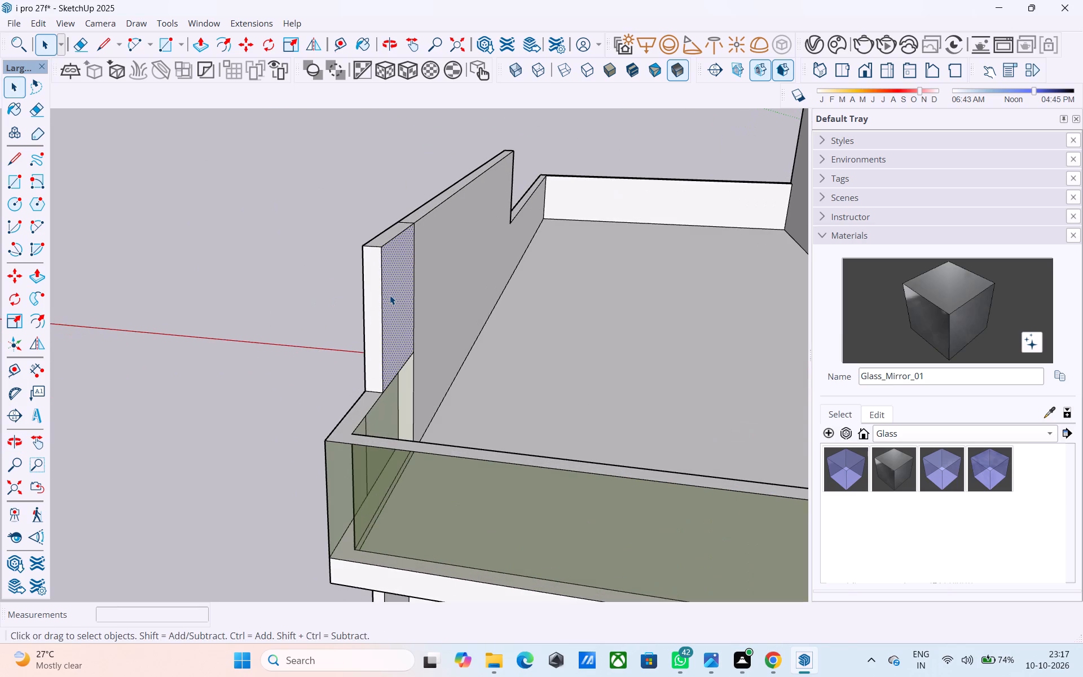
key(p)
click(390, 295)
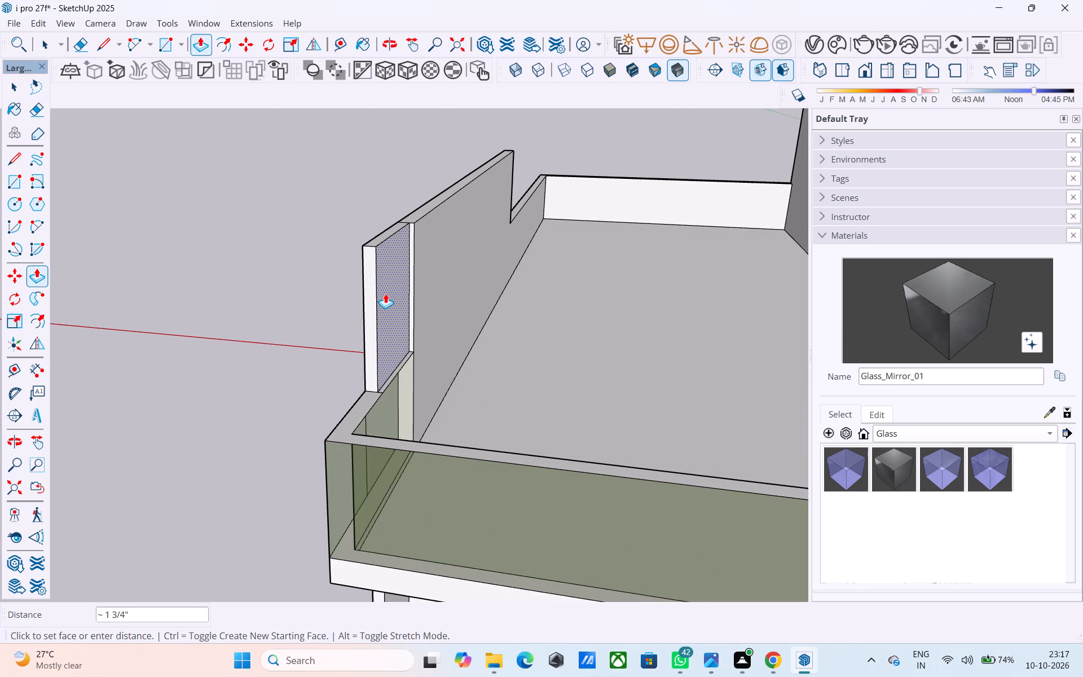
text(3")
key(Return)
key(space)
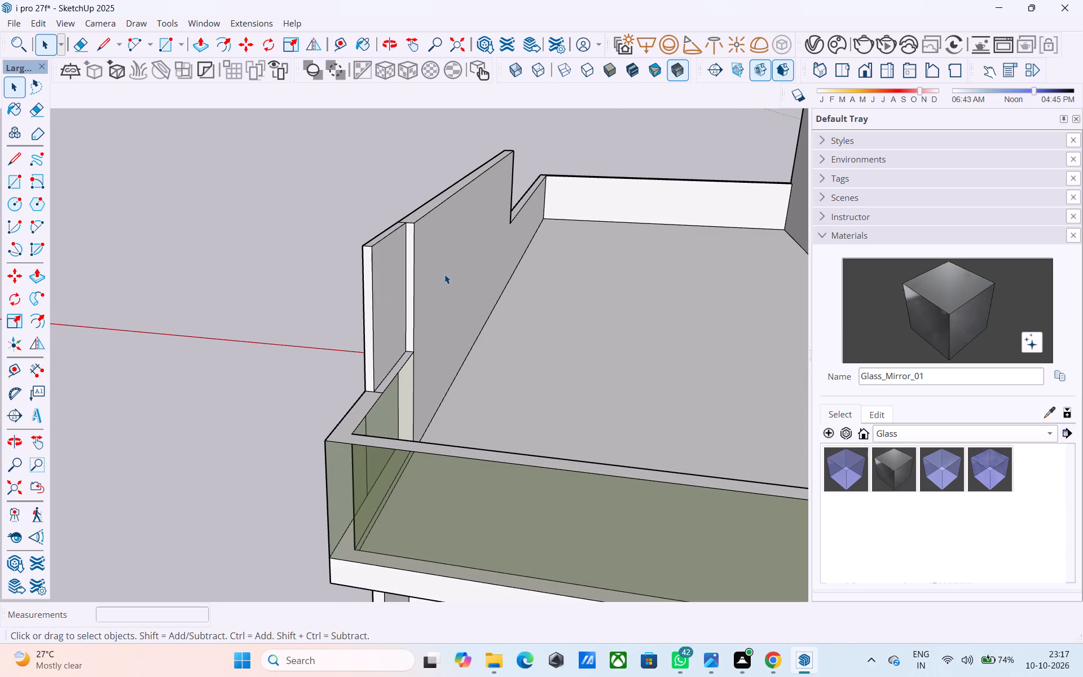
Push the raised side wall's inner face back by 3", flush with the front extension.
click(444, 274)
key(p)
click(444, 274)
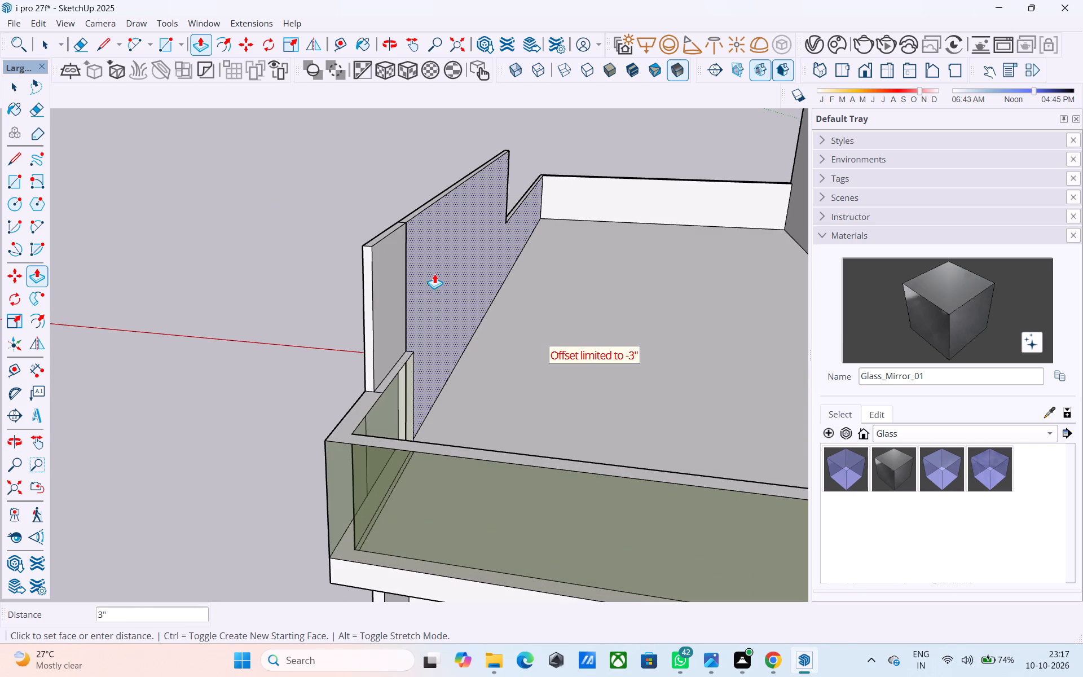
click(401, 291)
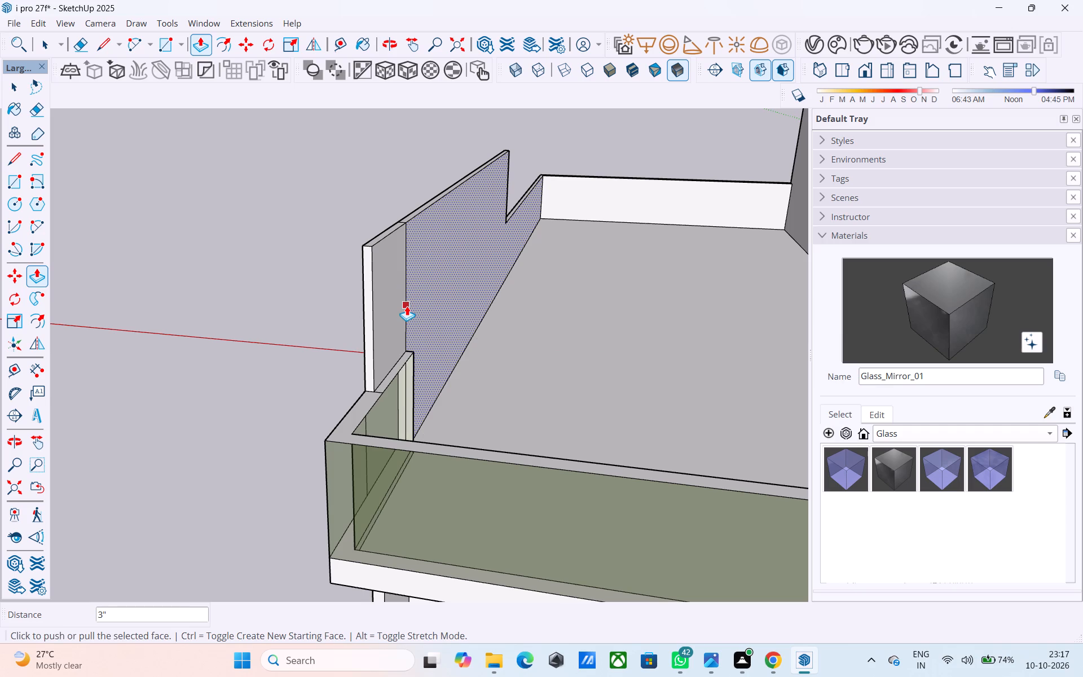
Paint the glass-covered outer face of the side wall extension with the Default material from the In Model collection.
middle_drag(425, 362, 96, 469)
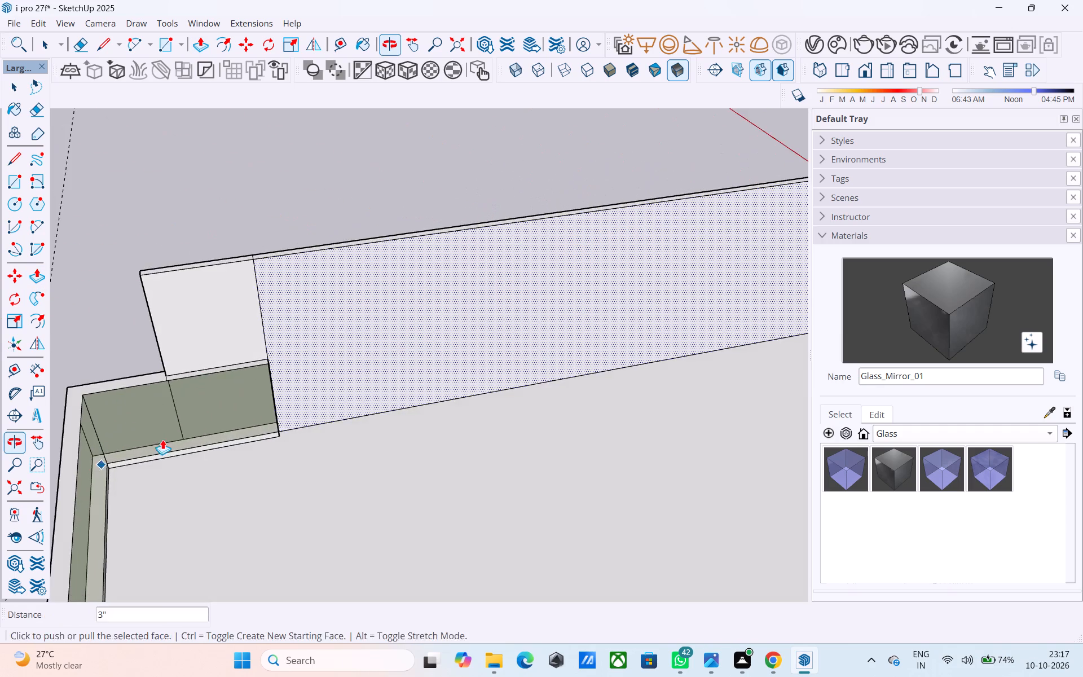
middle_drag(401, 344, 750, 285)
middle_drag(399, 307, 618, 281)
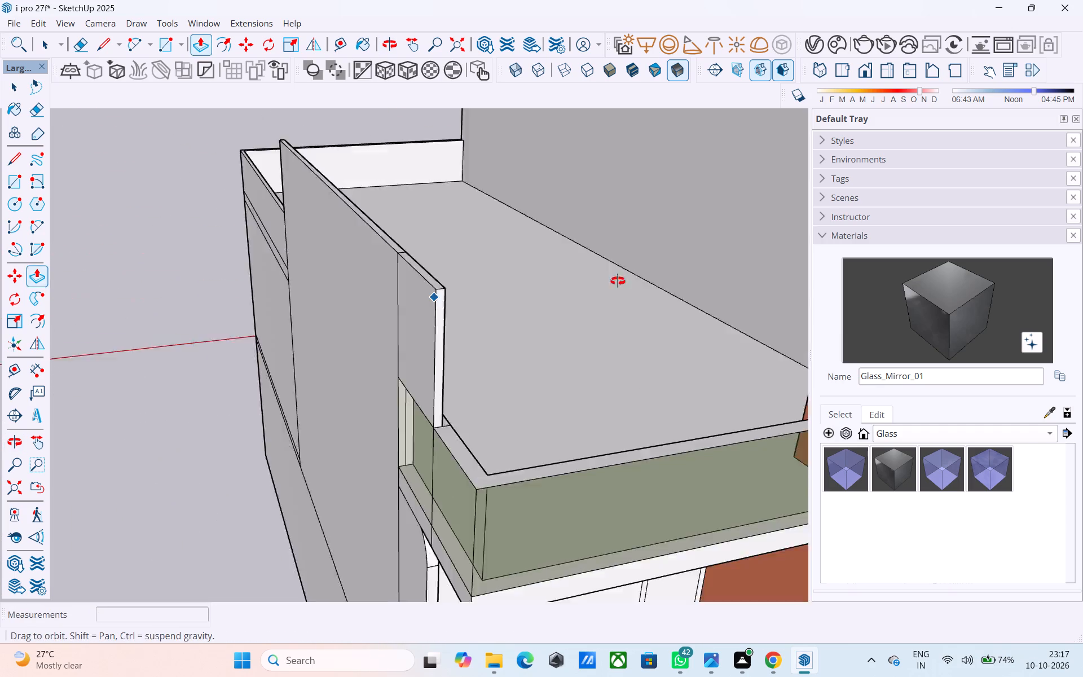
middle_drag(618, 281, 695, 278)
middle_drag(367, 324, 567, 271)
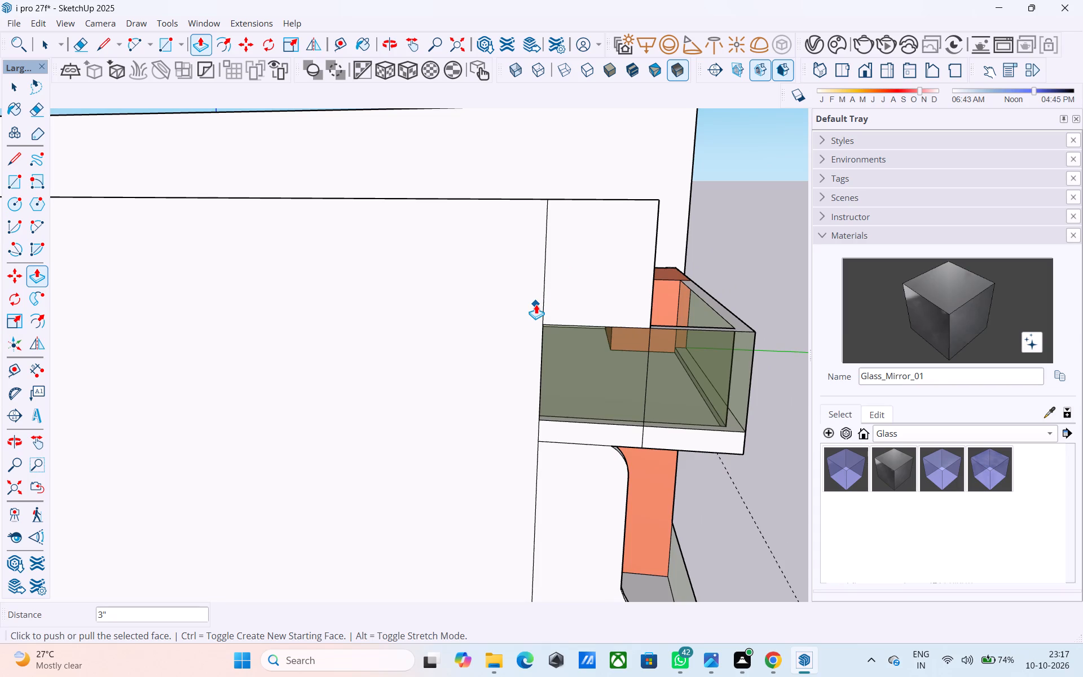
middle_drag(535, 304, 403, 283)
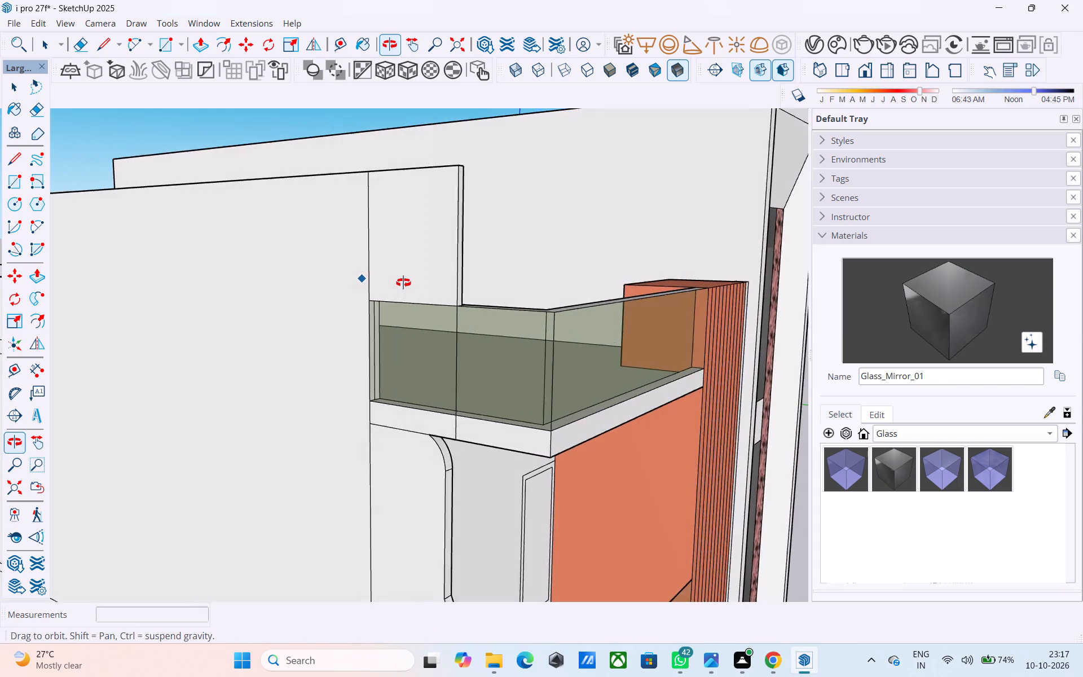
middle_drag(403, 283, 466, 292)
key(space)
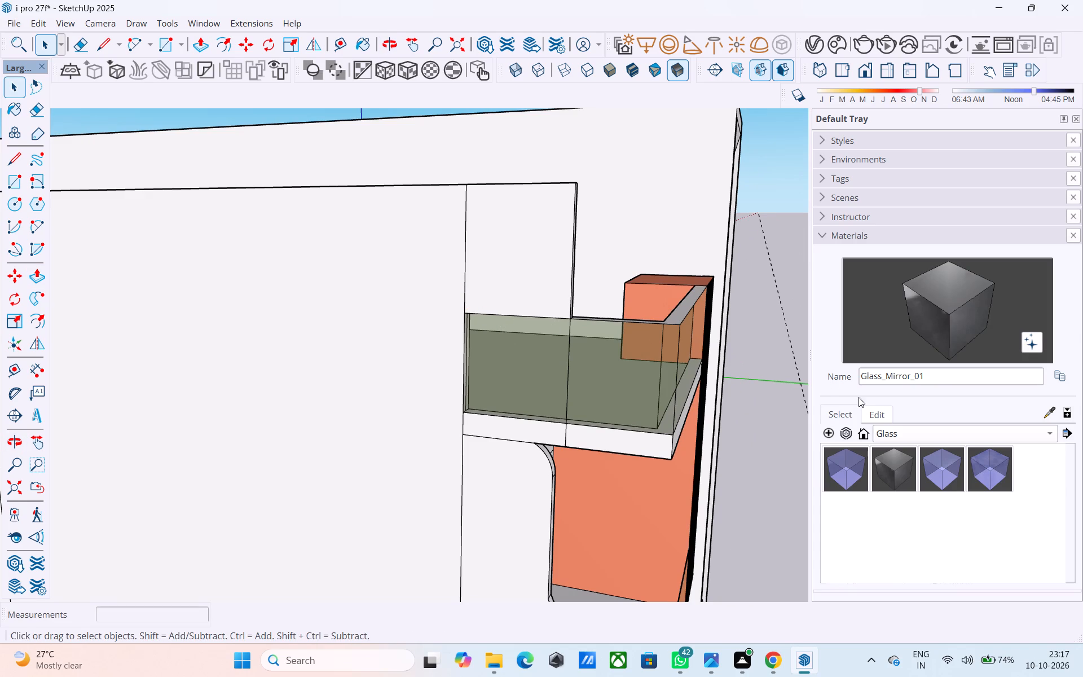
click(844, 412)
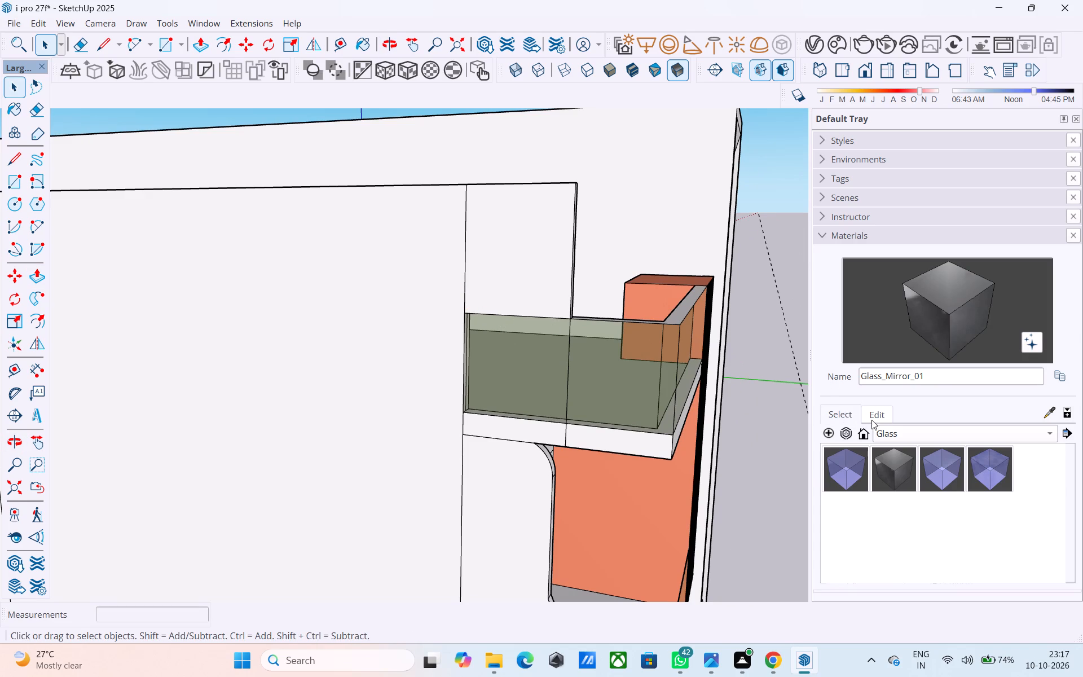
click(878, 430)
click(888, 373)
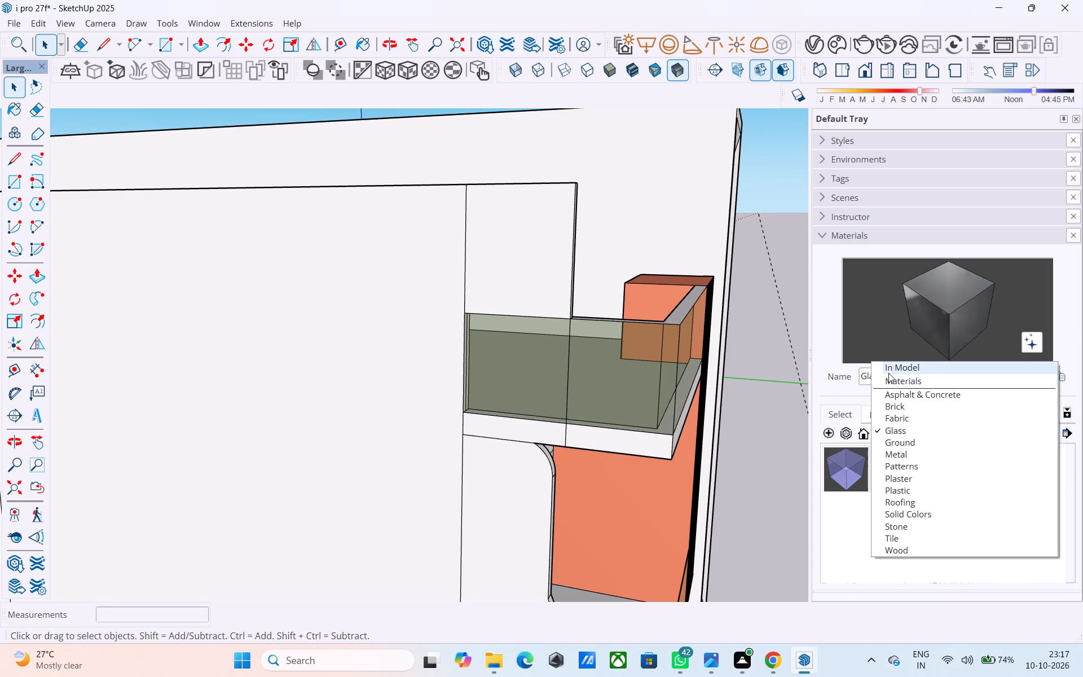
click(838, 463)
click(531, 346)
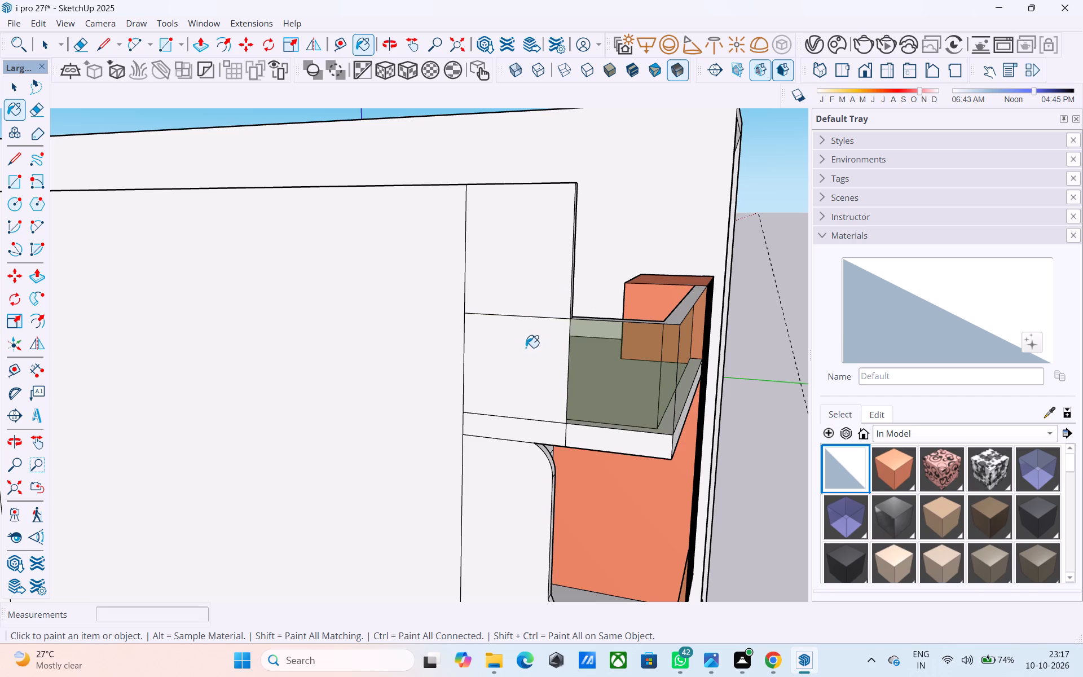
Examine the extended side wall and its junction with the balcony slab and curved side from several angles.
middle_drag(560, 337, 626, 290)
scroll(583, 320, down, 7)
middle_drag(581, 328, 561, 342)
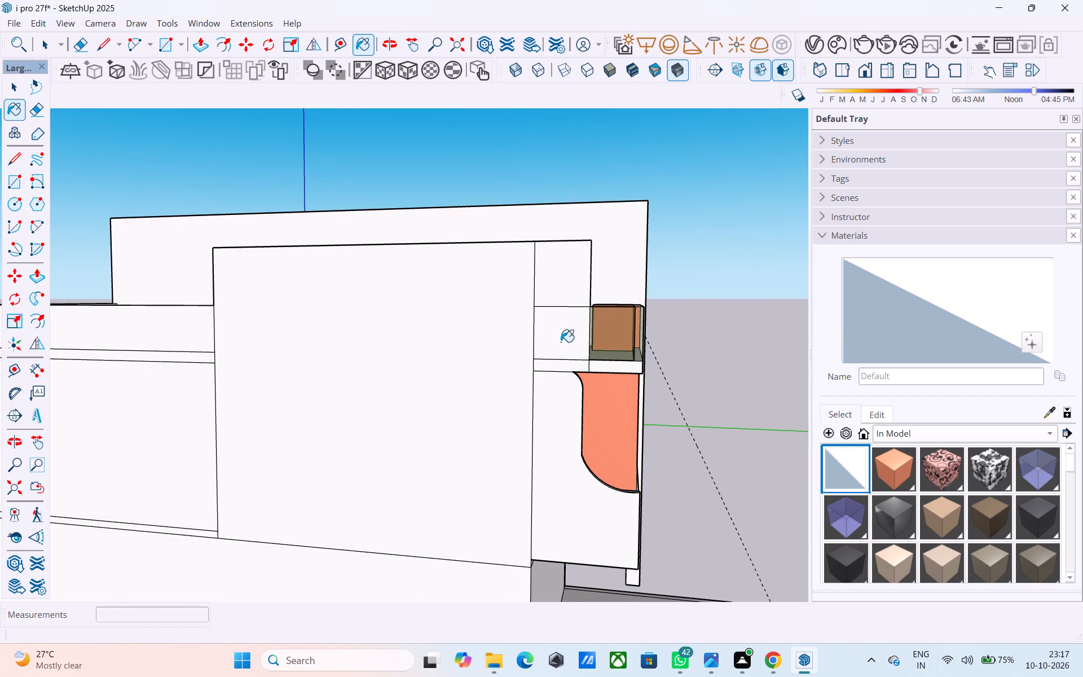
middle_drag(561, 342, 586, 327)
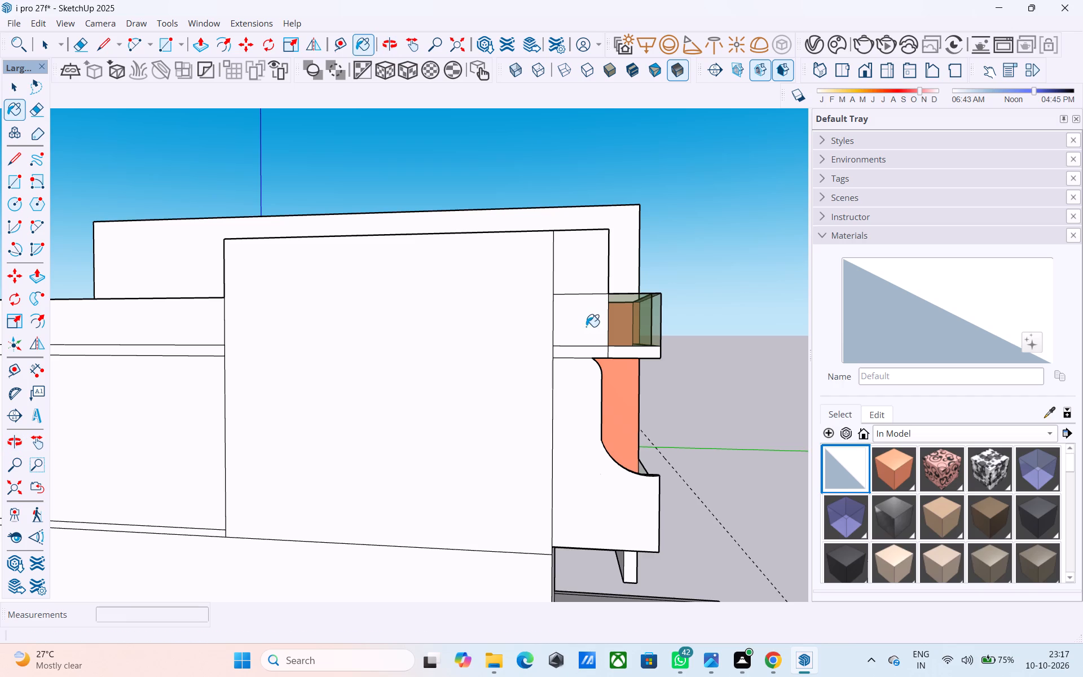
middle_drag(595, 386, 401, 351)
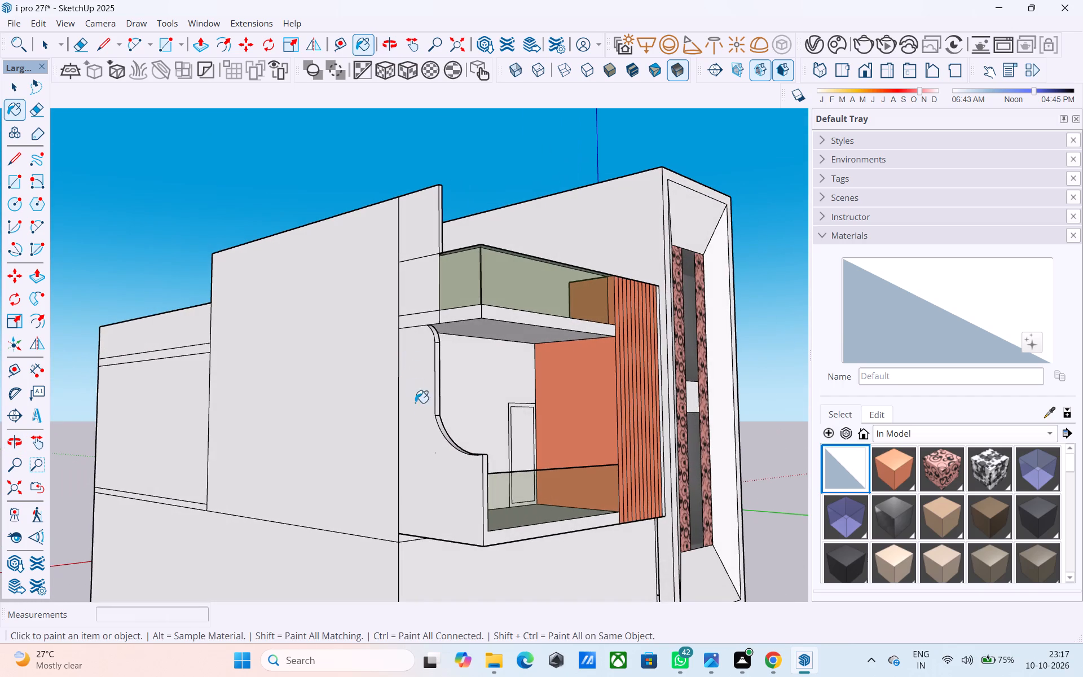
scroll(457, 500, up, 2)
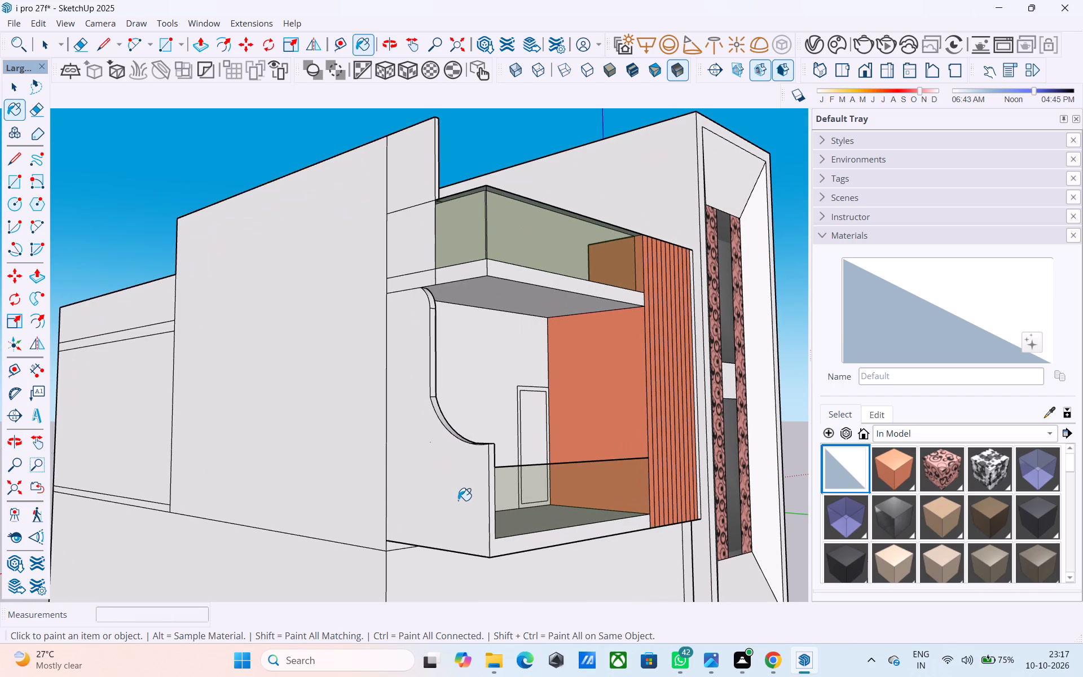
scroll(458, 500, down, 4)
middle_drag(458, 500, 592, 524)
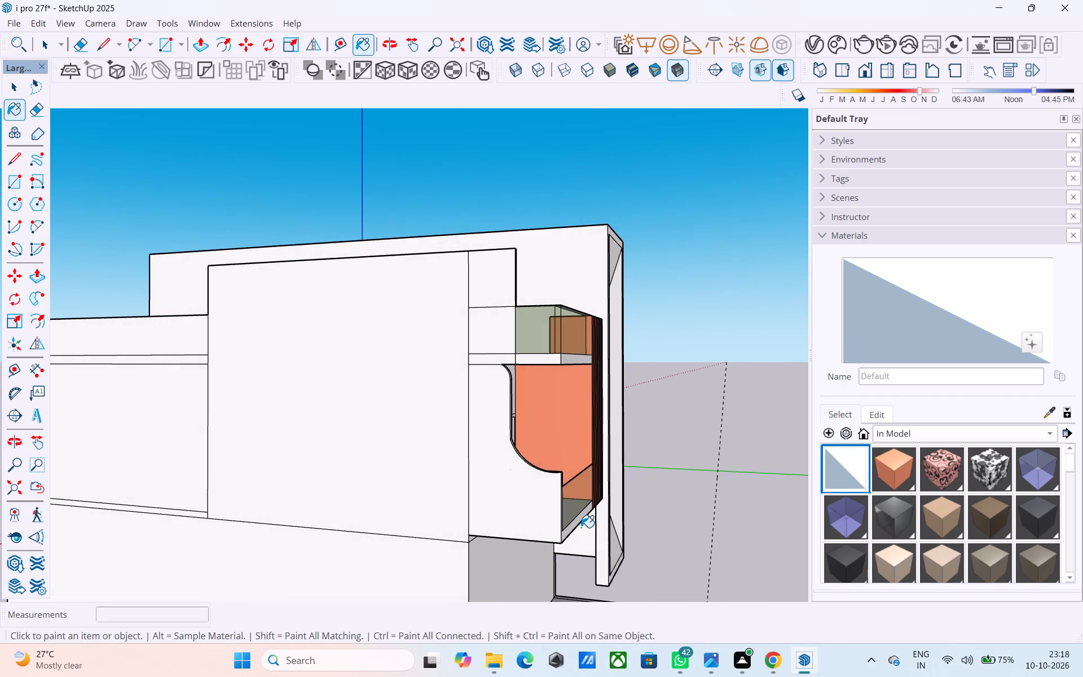
middle_drag(548, 454, 482, 565)
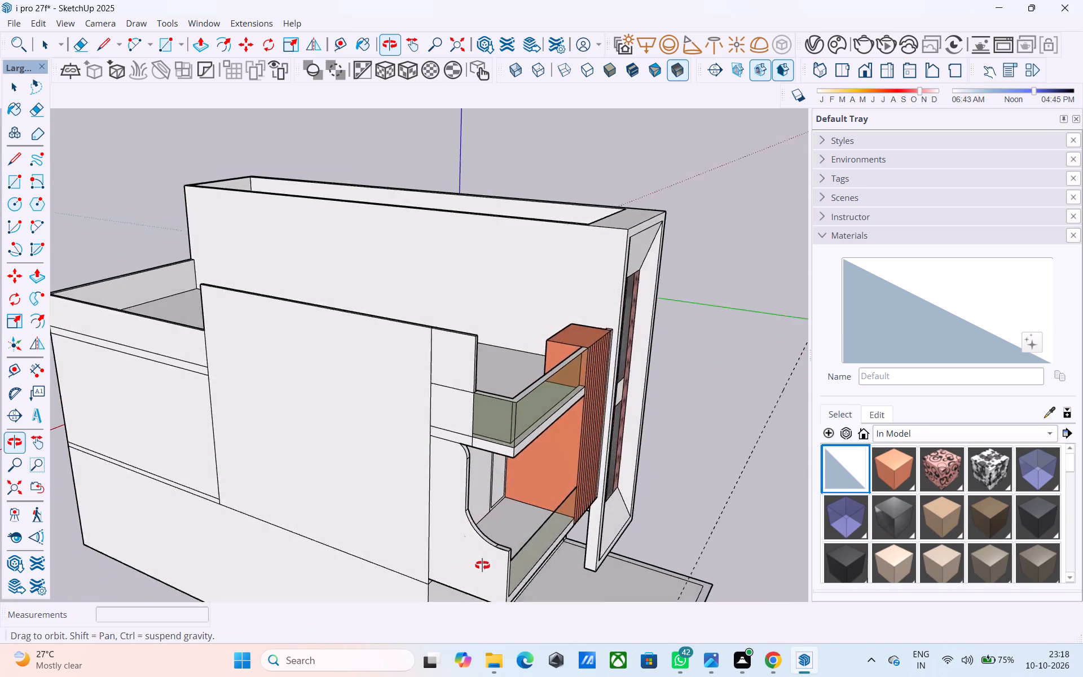
Extend the raised side wall's narrow front end face forward until it is flush with the balcony's front corner.
middle_drag(482, 565, 413, 570)
middle_drag(435, 475, 449, 480)
scroll(425, 425, up, 4)
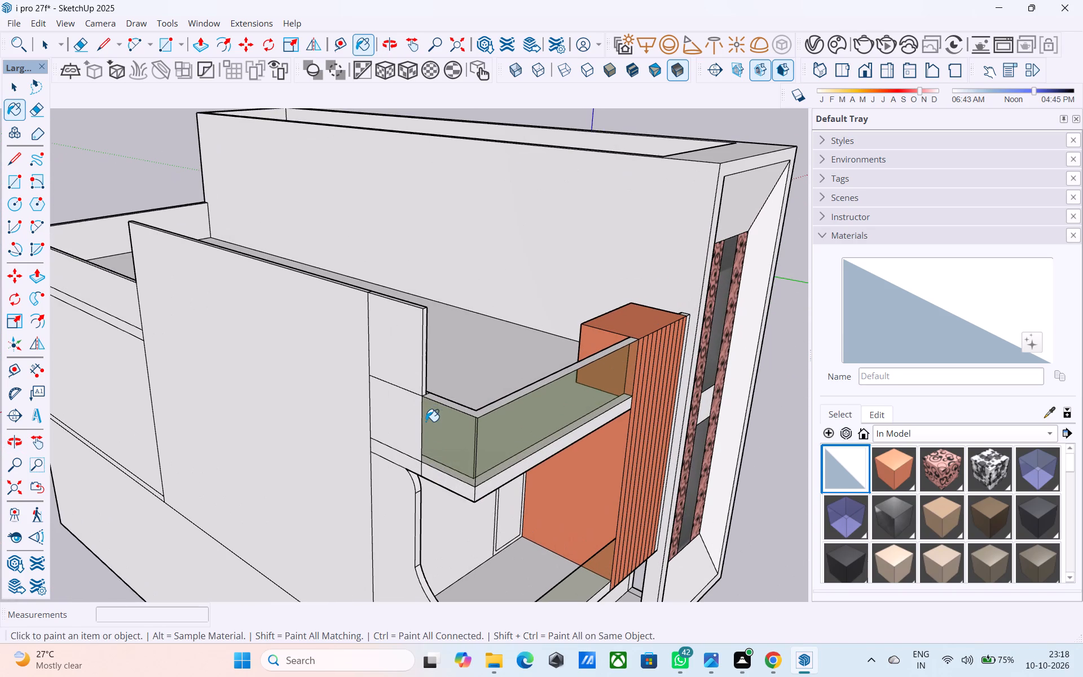
scroll(425, 364, up, 6)
key(space)
middle_drag(415, 366, 397, 362)
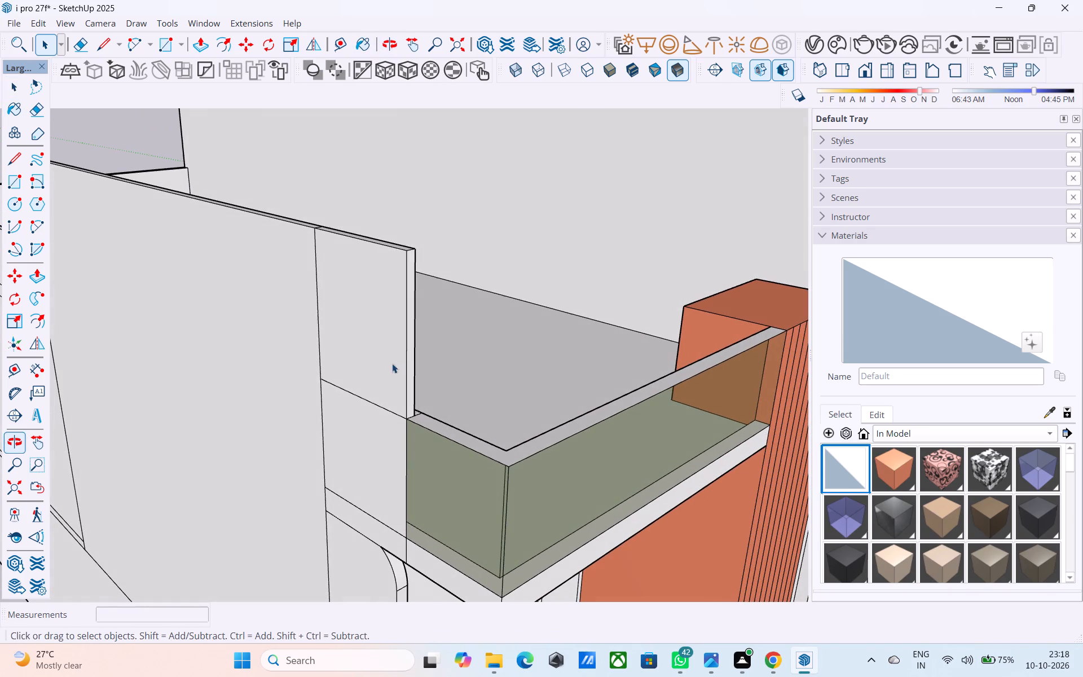
click(411, 367)
key(p)
click(411, 367)
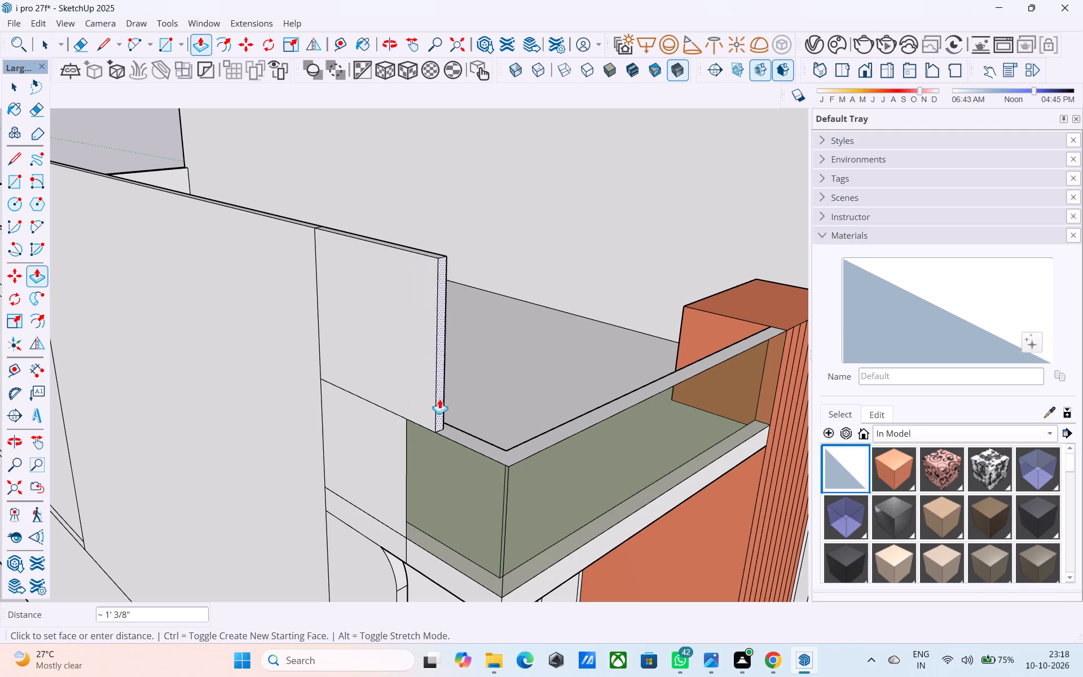
click(504, 511)
Paint the remaining glass panel on the outer face below the wall extension with the Default material.
middle_drag(510, 506, 639, 411)
click(856, 469)
click(575, 430)
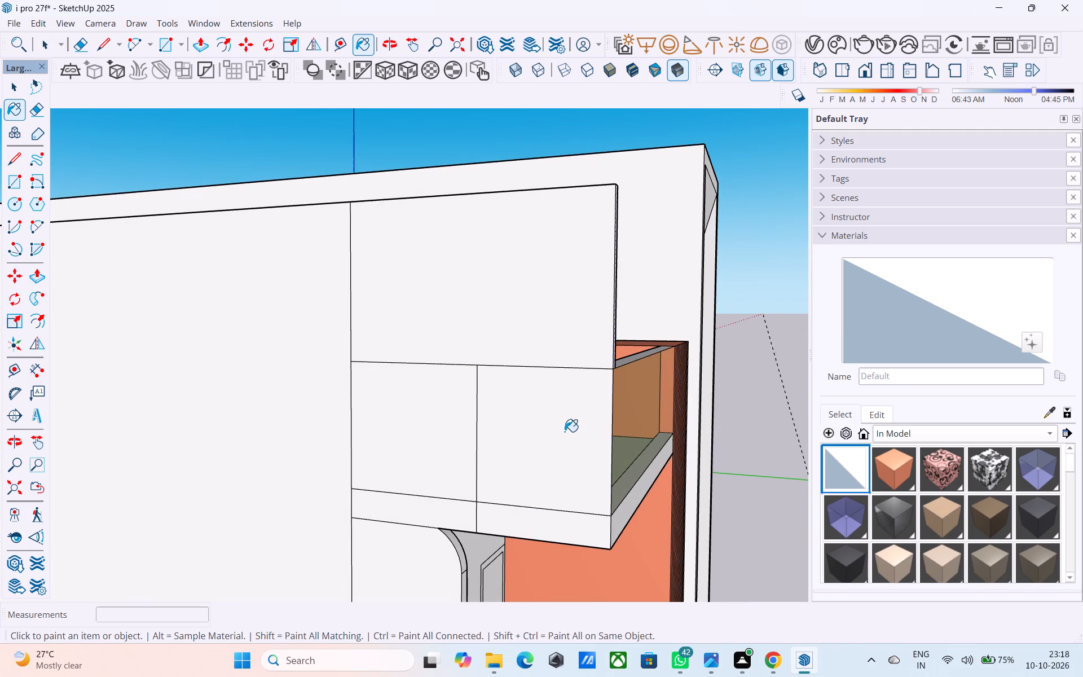
Erase the vertical dividing line on the outer face below the extension and its continuation across the balcony slab edge.
key(e)
drag(501, 434, 469, 425)
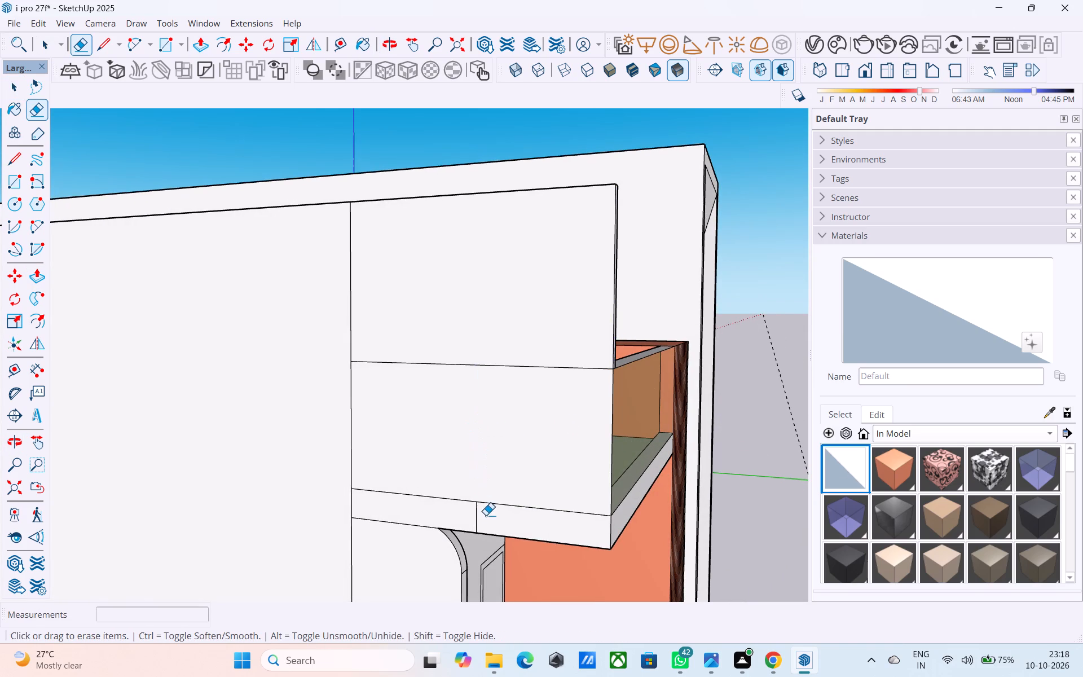
drag(486, 517, 457, 511)
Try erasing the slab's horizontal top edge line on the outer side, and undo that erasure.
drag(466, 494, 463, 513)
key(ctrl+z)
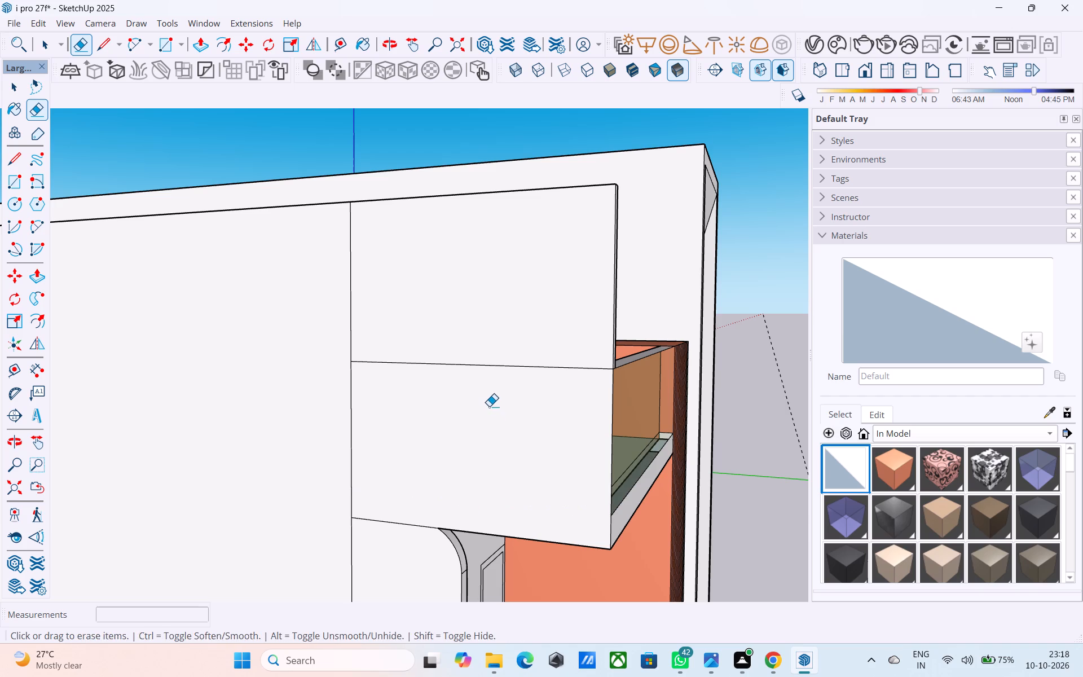
Pull the wall extension's inner face inward by 3" so it covers the ledge above the side glass panel.
middle_drag(543, 434, 59, 556)
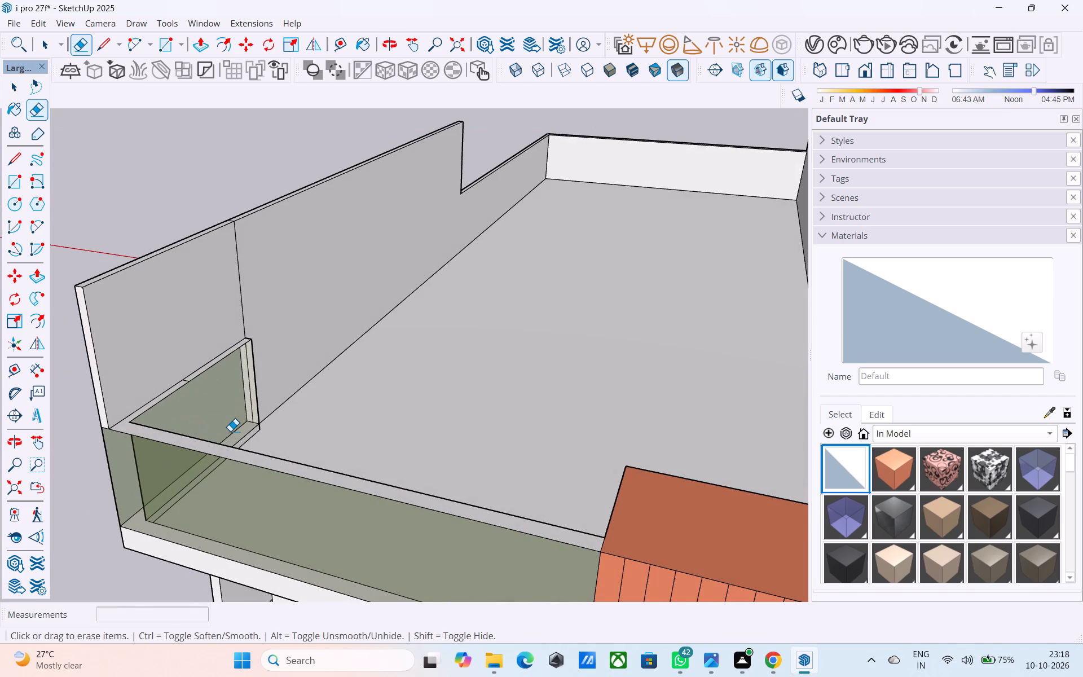
shift+middle_drag(230, 431, 100, 471)
shift+middle_drag(242, 416, 246, 485)
scroll(292, 436, up, 4)
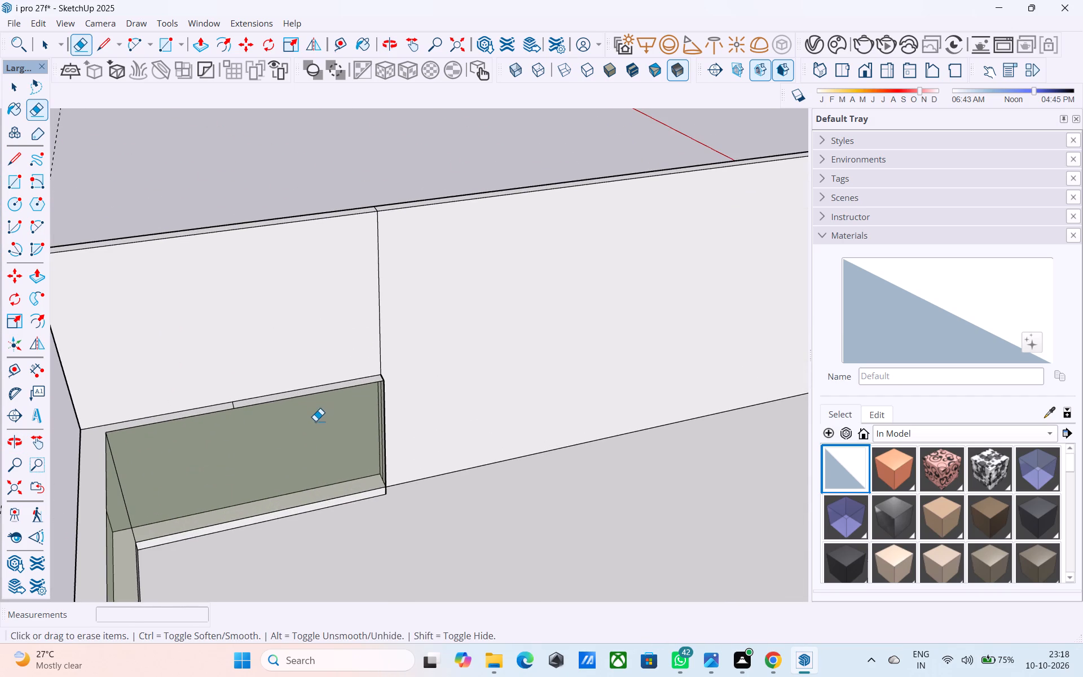
key(space)
click(298, 373)
key(p)
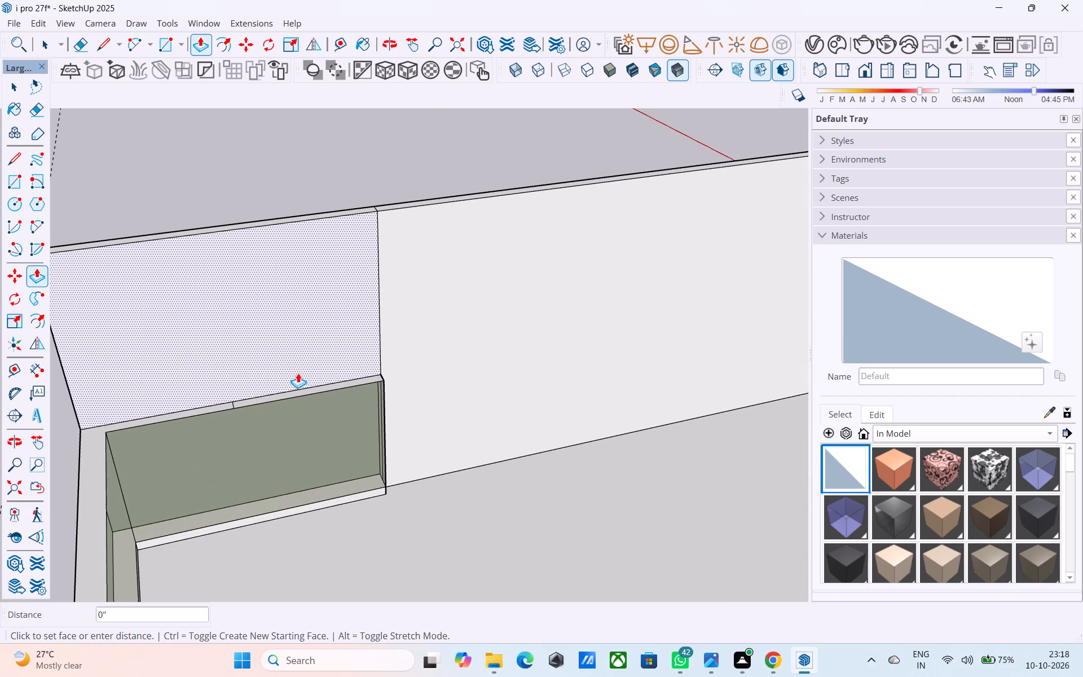
click(298, 373)
click(434, 333)
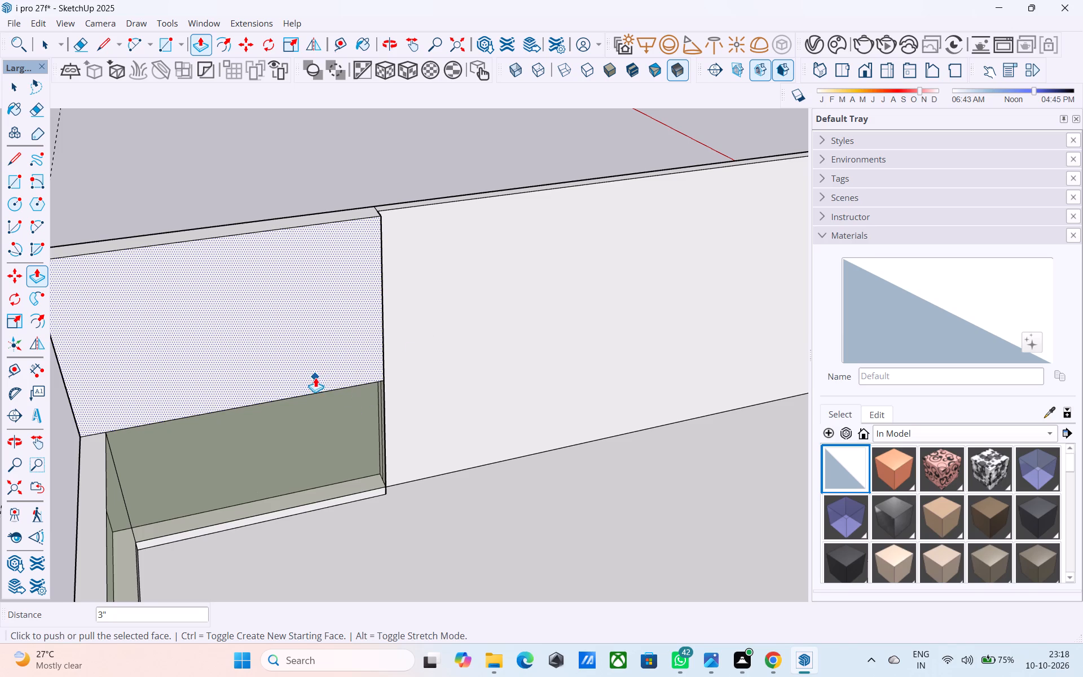
Paint the inner glass panel below the wall extension with the Default material.
key(space)
click(842, 469)
click(295, 454)
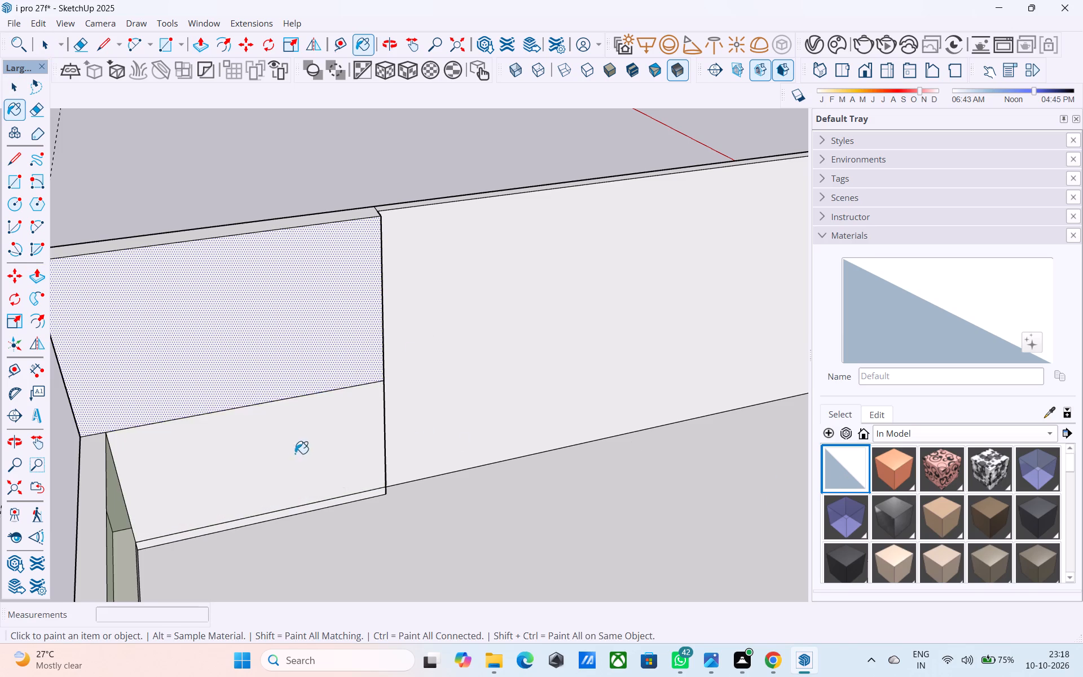
Erase the horizontal line separating the raised extension from the lower panel on the wall's outer face.
middle_drag(284, 446, 540, 338)
scroll(481, 352, down, 4)
middle_drag(395, 411, 709, 383)
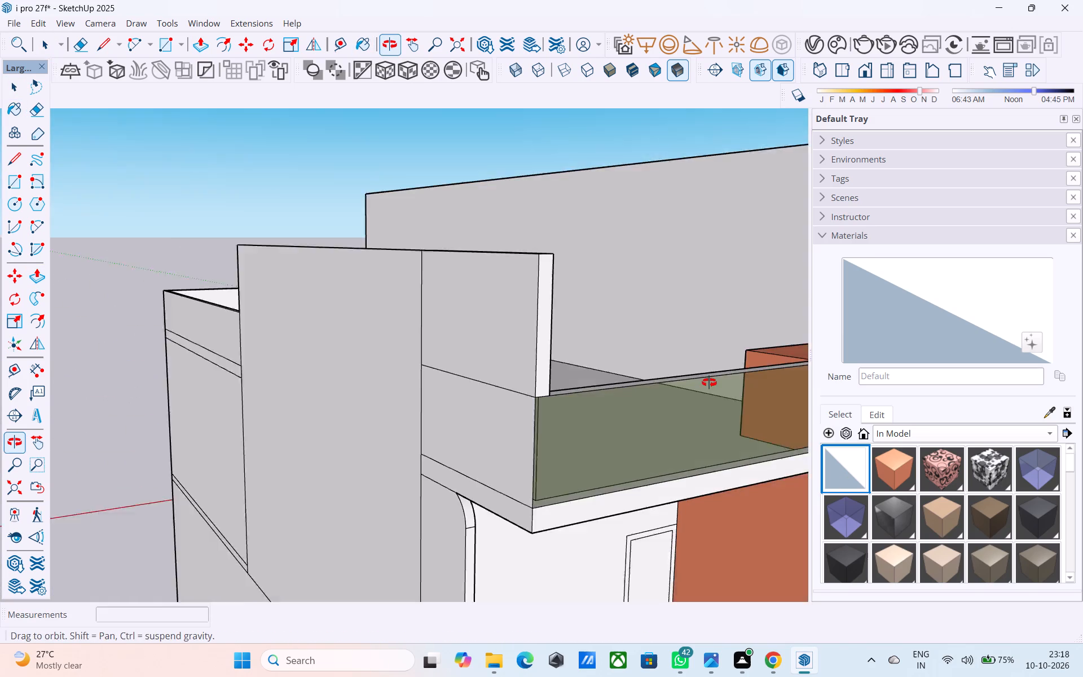
middle_drag(709, 383, 688, 381)
scroll(532, 340, down, 9)
middle_drag(568, 393, 675, 395)
key(e)
drag(516, 358, 513, 383)
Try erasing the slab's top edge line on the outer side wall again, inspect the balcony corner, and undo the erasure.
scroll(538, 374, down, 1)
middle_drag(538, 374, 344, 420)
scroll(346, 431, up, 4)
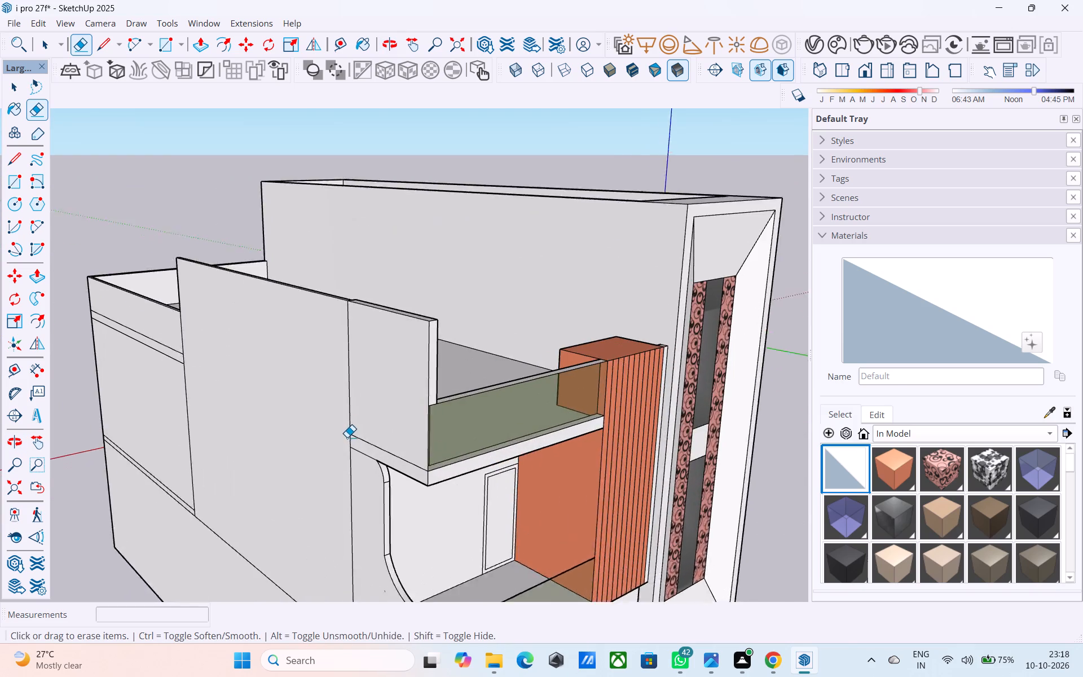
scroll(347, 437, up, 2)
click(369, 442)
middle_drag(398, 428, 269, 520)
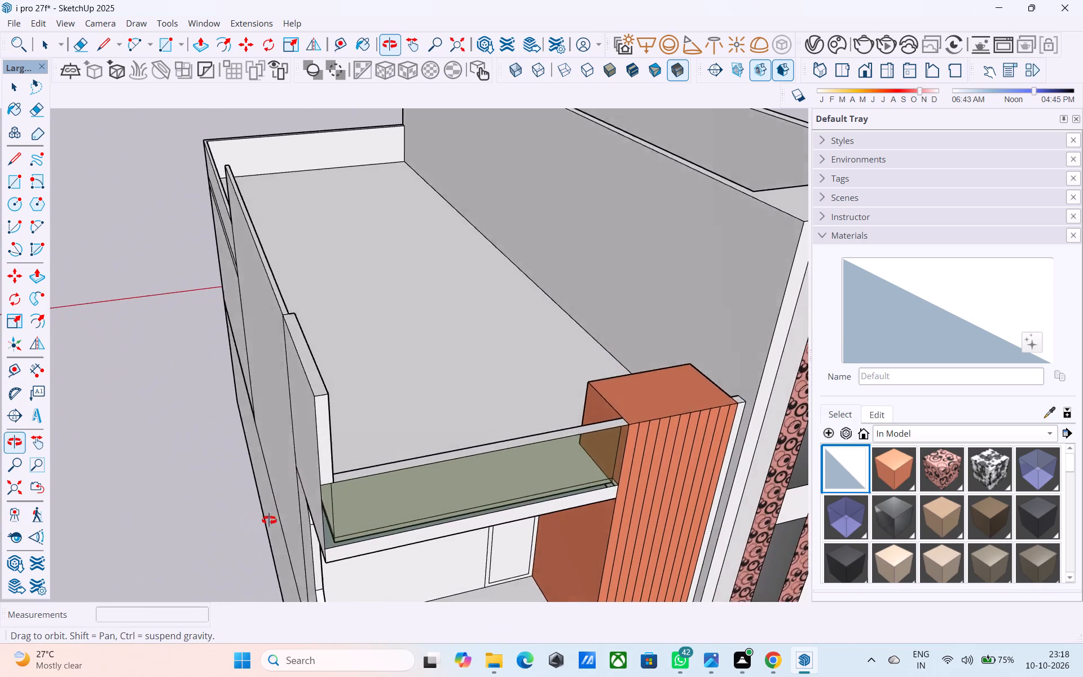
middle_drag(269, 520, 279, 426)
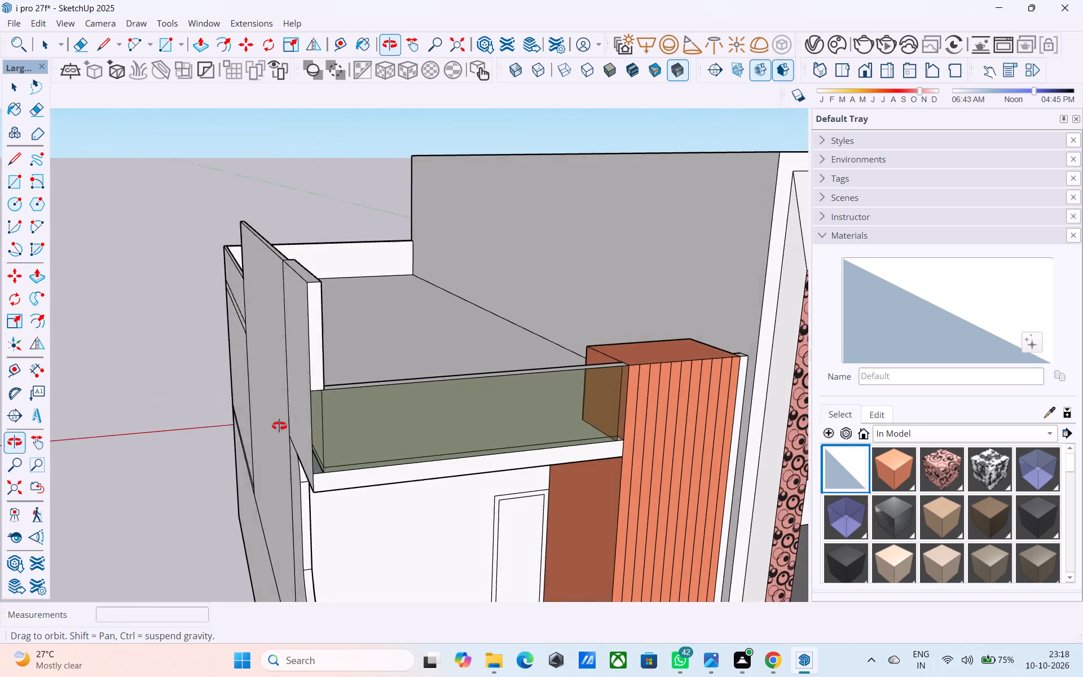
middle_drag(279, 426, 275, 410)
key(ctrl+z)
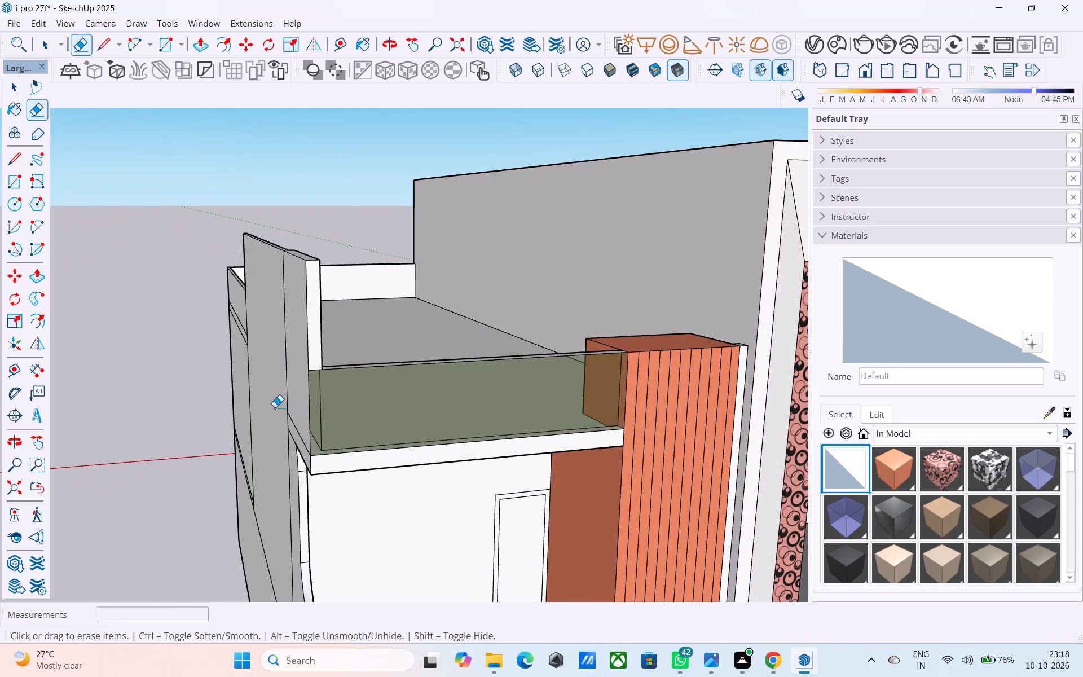
Examine the balcony corner and the extended side wall's junction with the slab from the inside, front and side.
scroll(387, 423, up, 1)
middle_drag(386, 423, 317, 460)
scroll(253, 460, up, 4)
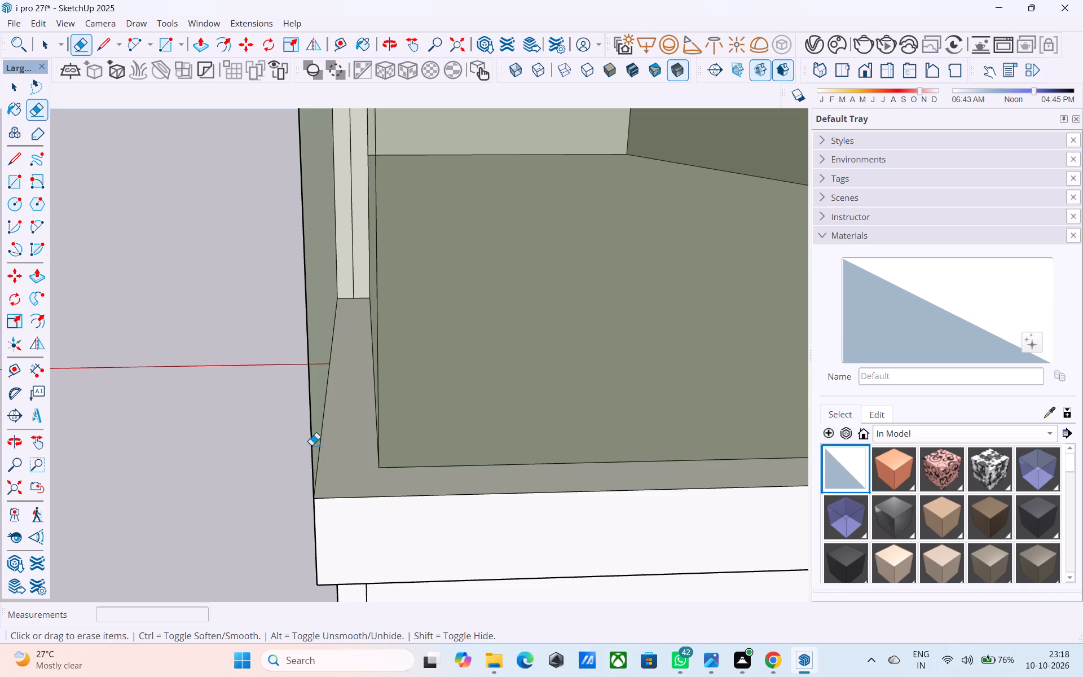
scroll(330, 454, down, 2)
middle_drag(336, 455, 483, 423)
scroll(473, 416, down, 1)
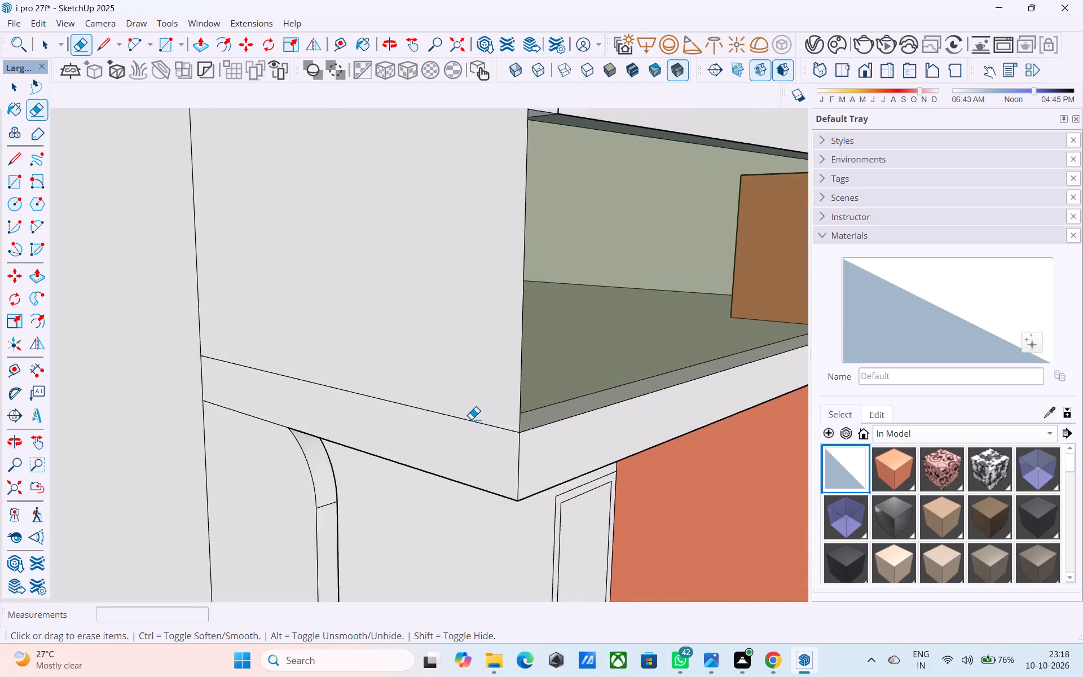
scroll(471, 419, down, 7)
middle_drag(583, 435, 327, 479)
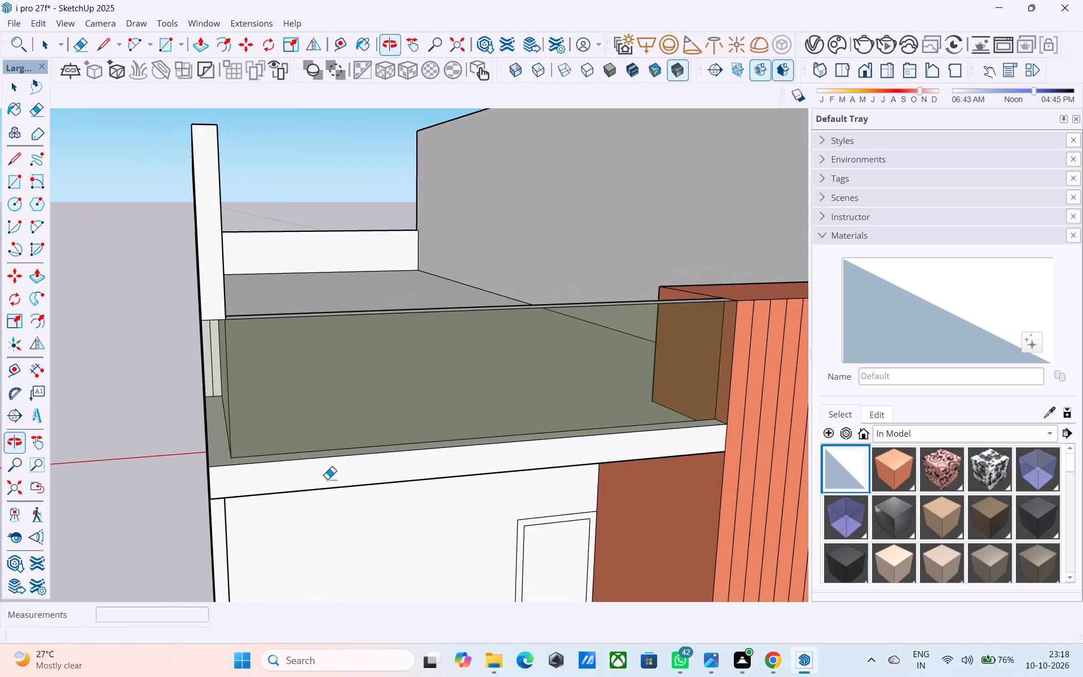
scroll(327, 478, down, 8)
middle_drag(326, 473, 311, 381)
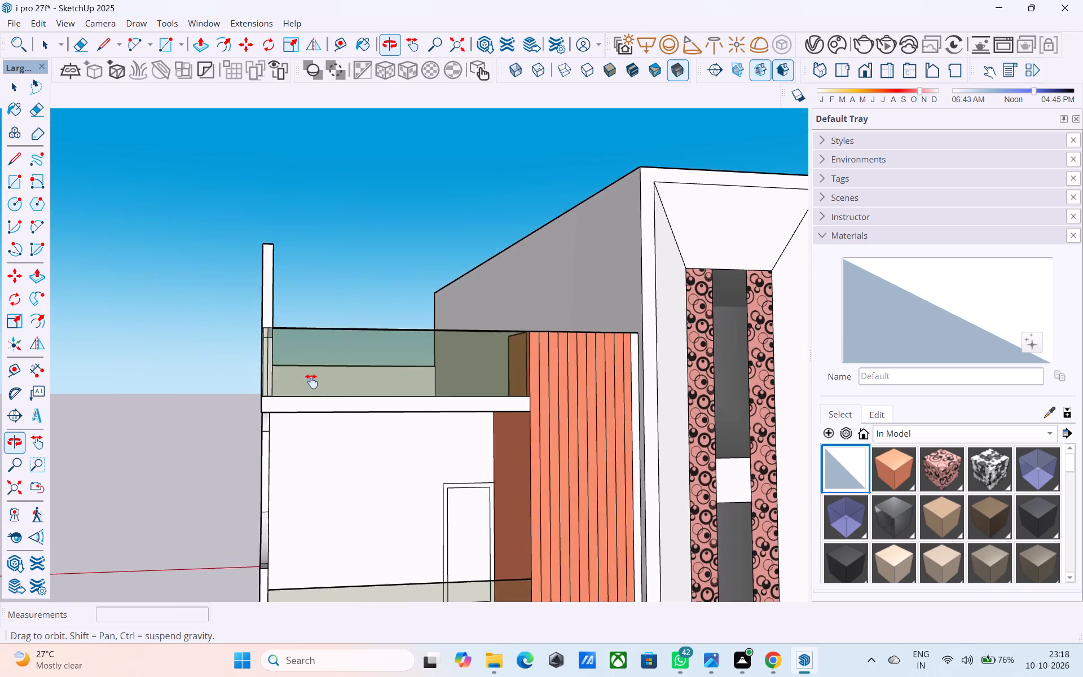
middle_drag(311, 381, 548, 400)
scroll(537, 401, down, 4)
middle_drag(501, 416, 659, 393)
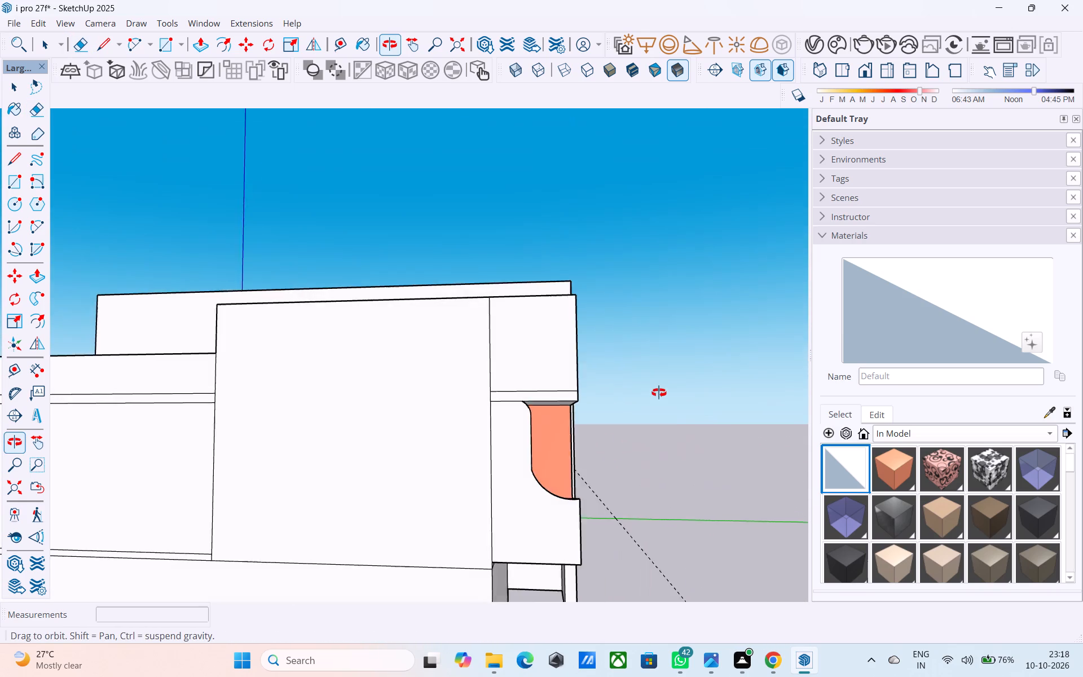
middle_drag(659, 393, 661, 392)
scroll(640, 403, down, 3)
middle_drag(631, 410, 534, 518)
scroll(534, 483, up, 4)
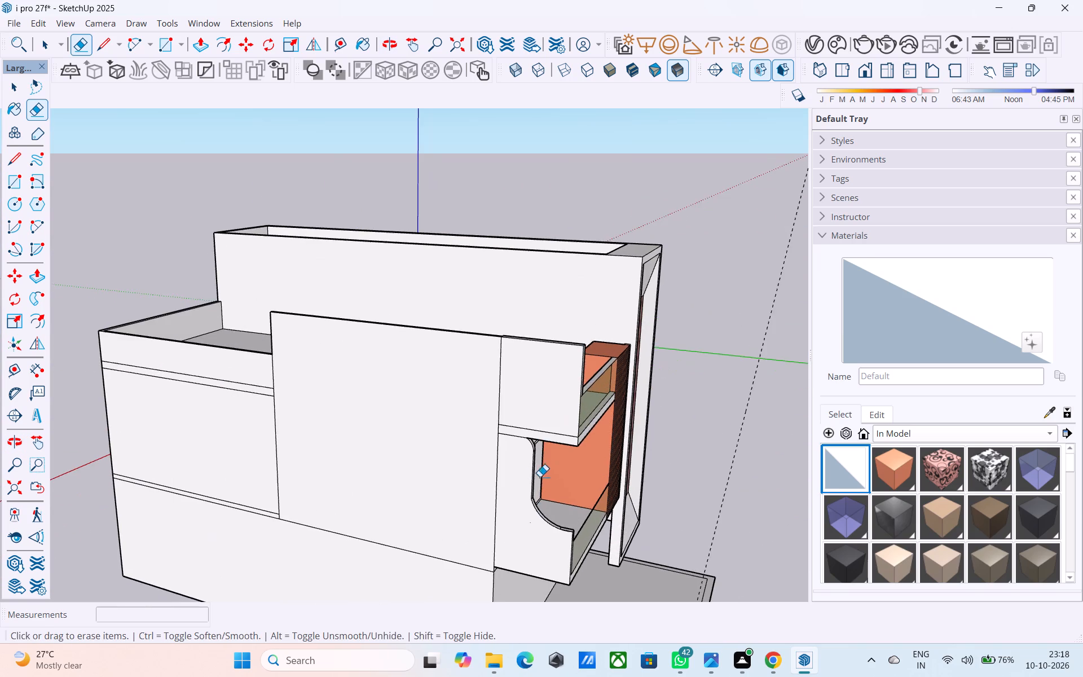
shift+middle_drag(546, 474, 549, 492)
scroll(549, 494, up, 4)
scroll(580, 460, down, 6)
middle_click(580, 460)
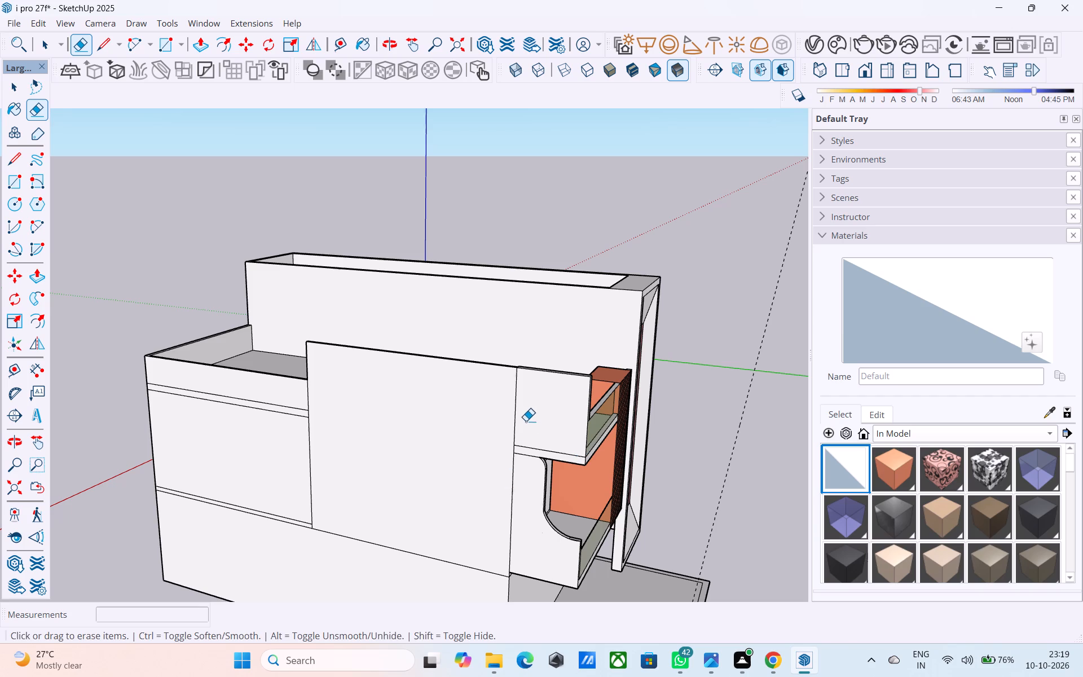
middle_drag(525, 416, 586, 335)
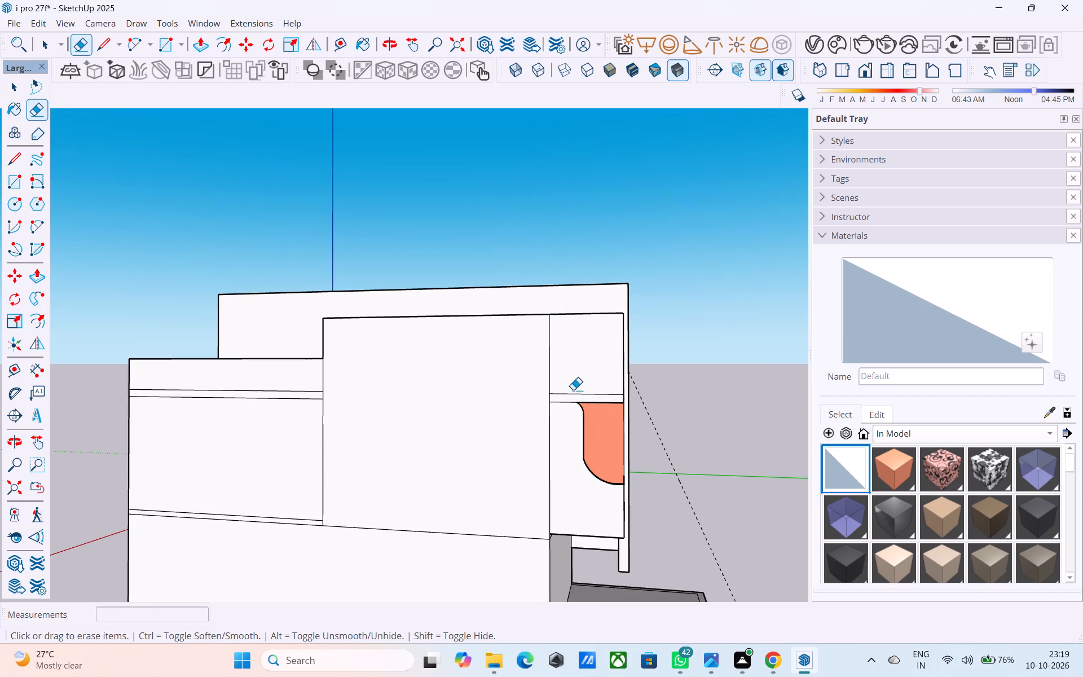
Draw a 9" vertical line across the slab's outer edge, starting at the top of the curved side opening.
scroll(574, 392, up, 6)
key(e)
middle_drag(567, 400, 470, 409)
key(space)
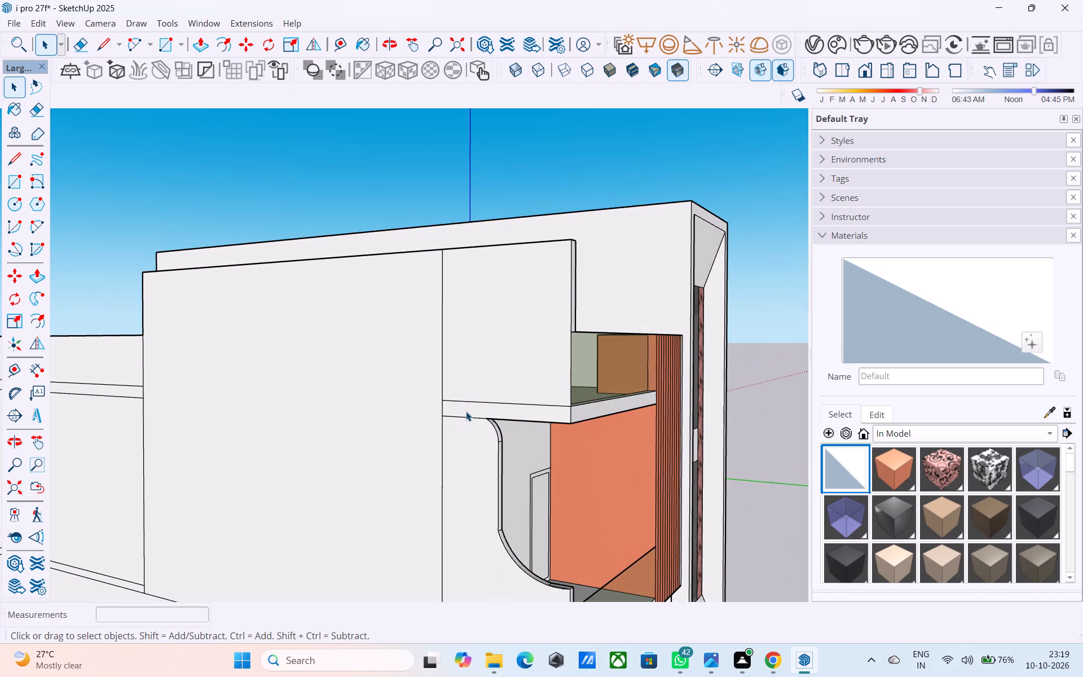
key(l)
scroll(488, 427, up, 8)
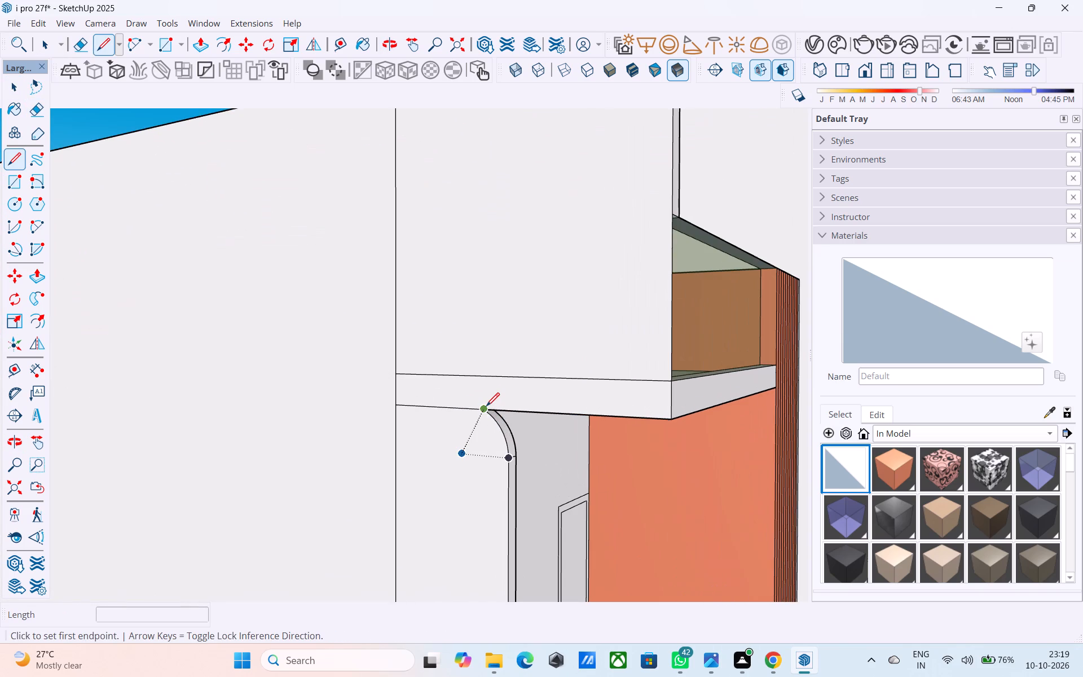
click(486, 407)
click(487, 377)
Erase the slab's upper and lower edge lines on the side wall behind the new vertical line.
key(e)
click(468, 378)
click(459, 408)
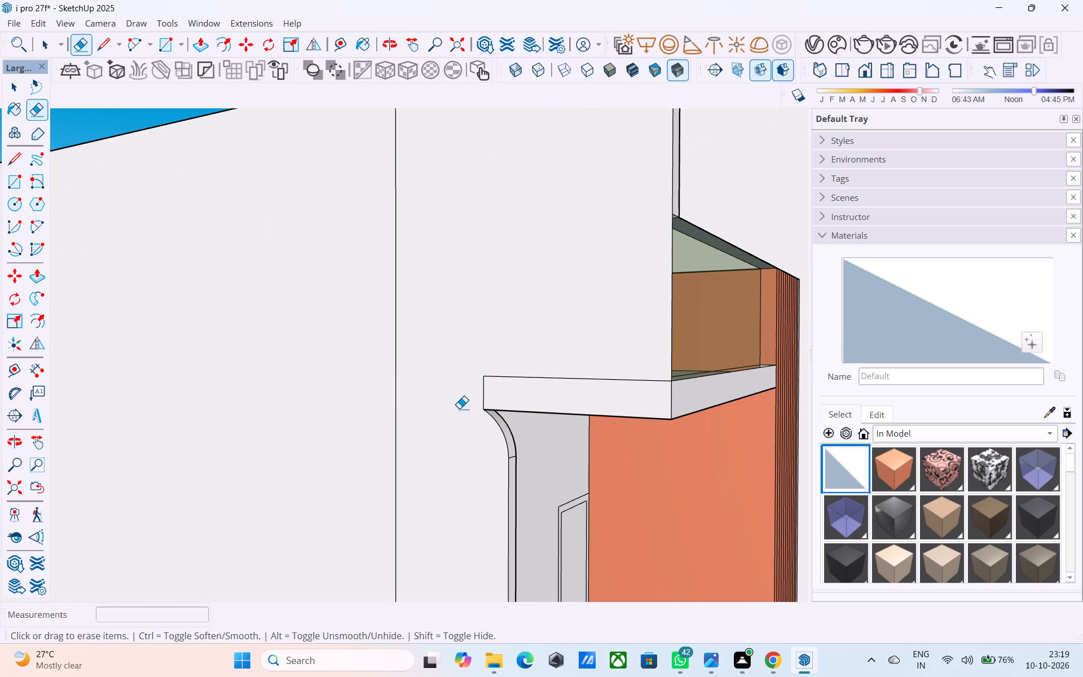
Close the gap in the slab's top beside the glass by drawing a line across it and one about 2' 4 9/16" along its outer edge.
middle_drag(459, 408, 224, 459)
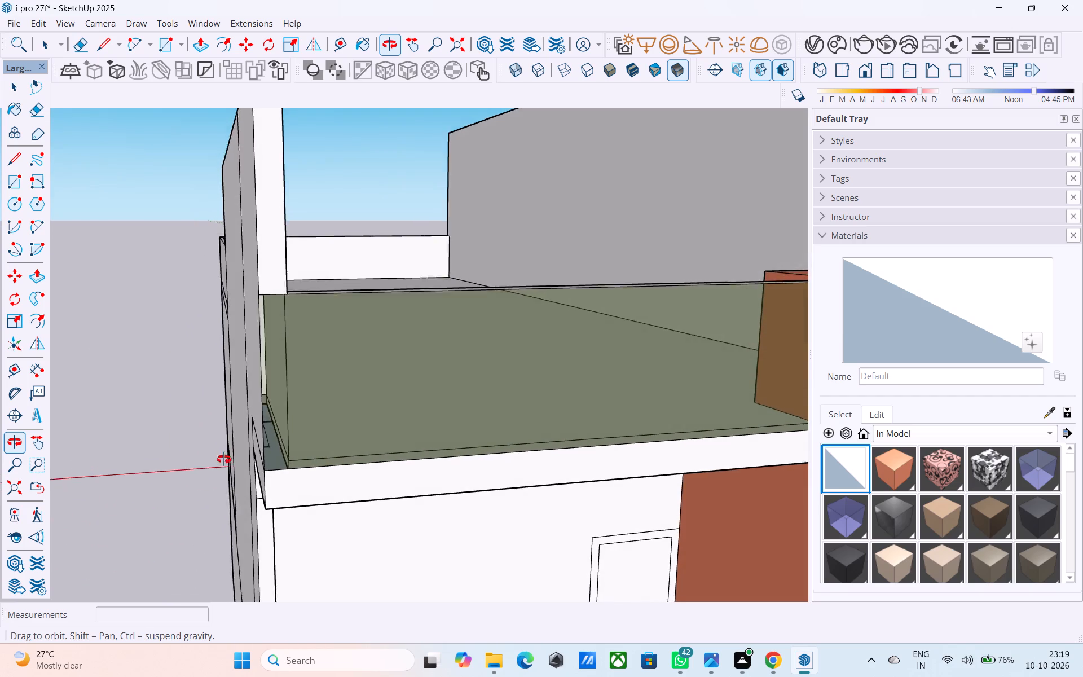
middle_drag(224, 459, 214, 455)
scroll(249, 437, up, 10)
middle_drag(259, 434, 244, 429)
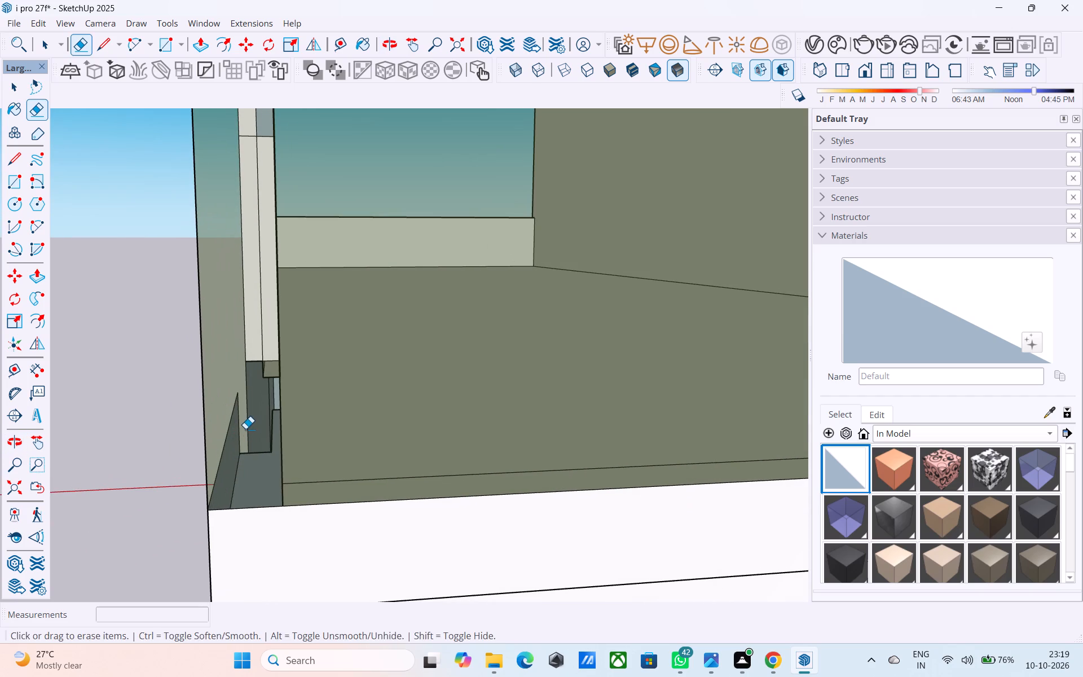
key(l)
scroll(230, 411, up, 20)
scroll(230, 411, up, 14)
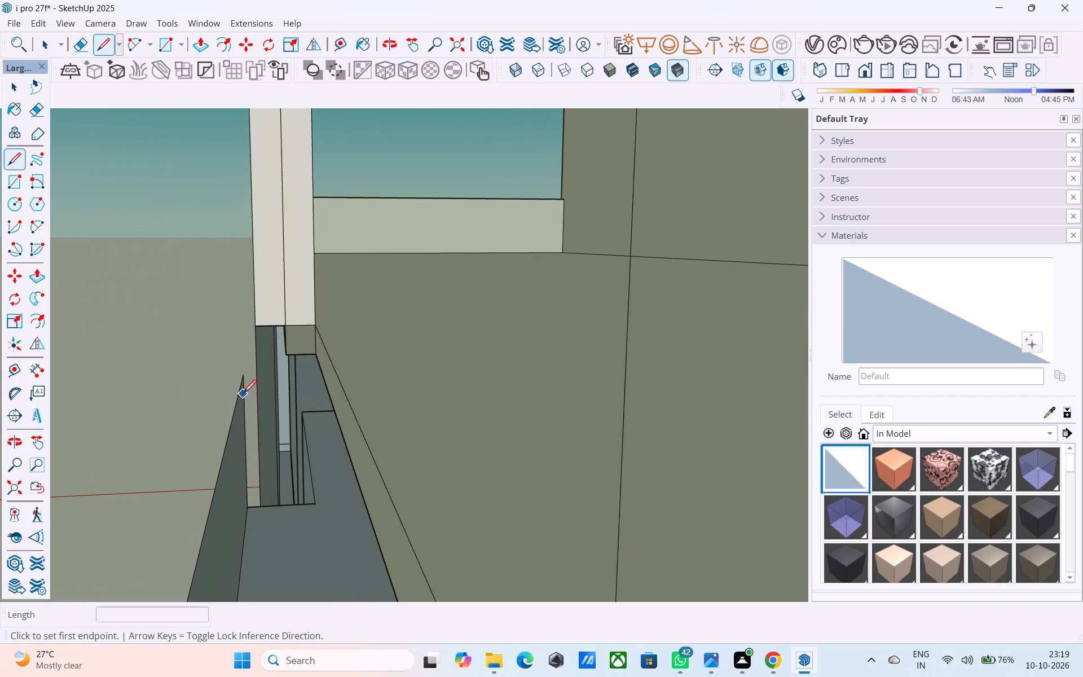
scroll(243, 394, up, 20)
scroll(243, 394, up, 6)
click(240, 363)
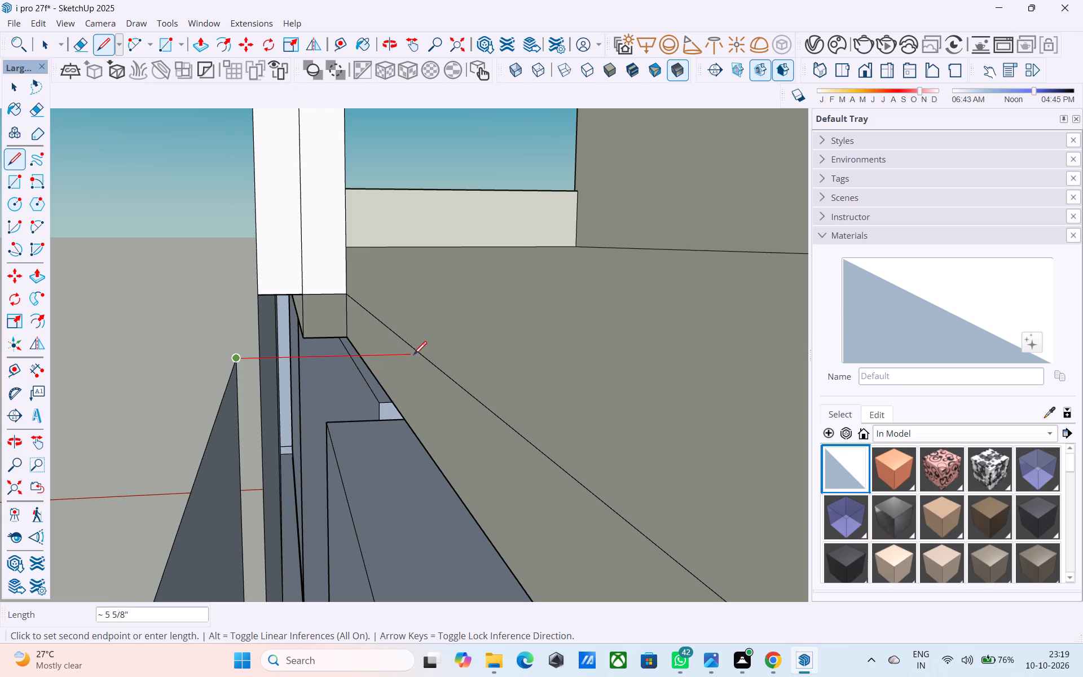
click(417, 357)
middle_drag(242, 386, 221, 398)
click(239, 357)
click(286, 276)
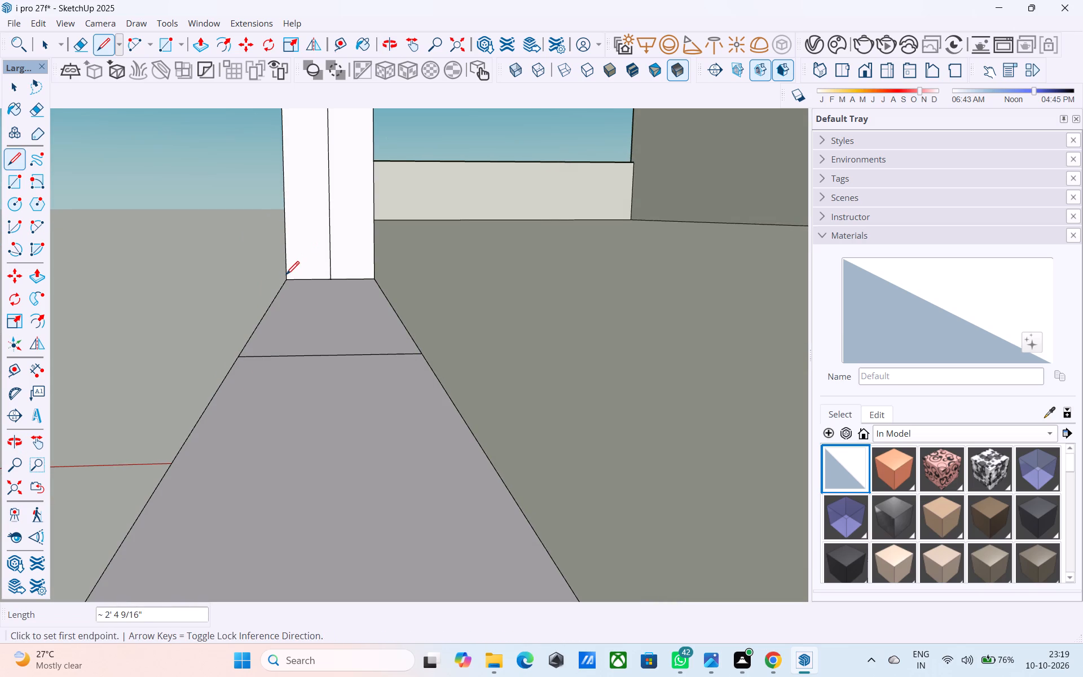
Erase the cross line dividing the rebuilt top face of the slab beside the glass.
key(e)
drag(310, 353, 315, 371)
middle_drag(311, 371, 583, 350)
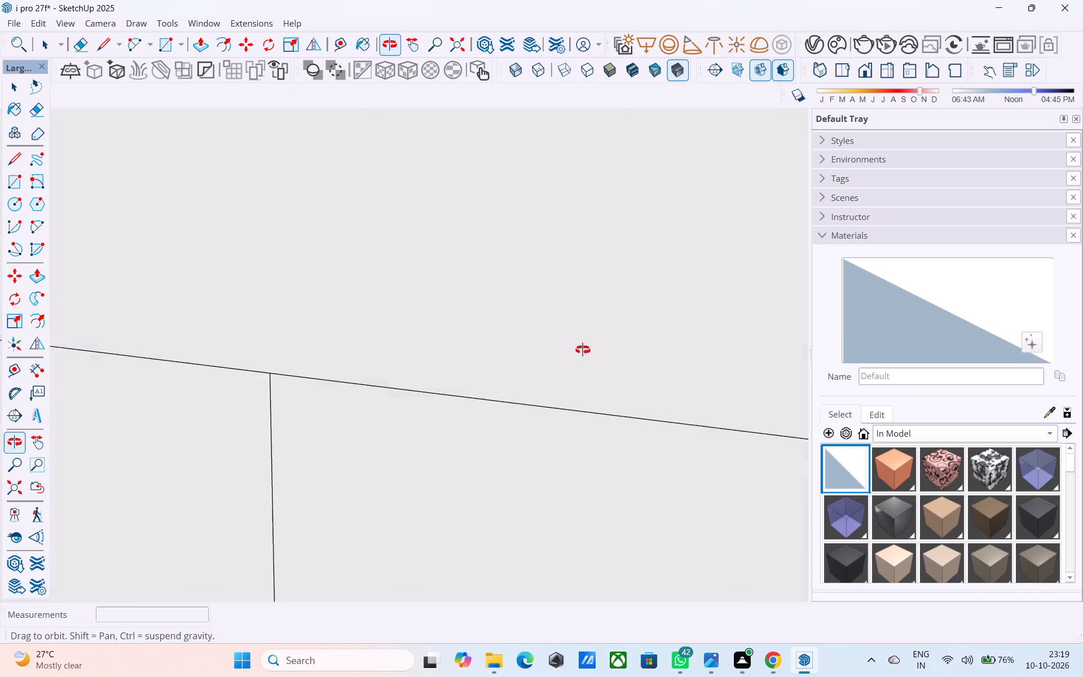
middle_drag(583, 350, 583, 349)
scroll(583, 341, down, 20)
scroll(583, 341, down, 10)
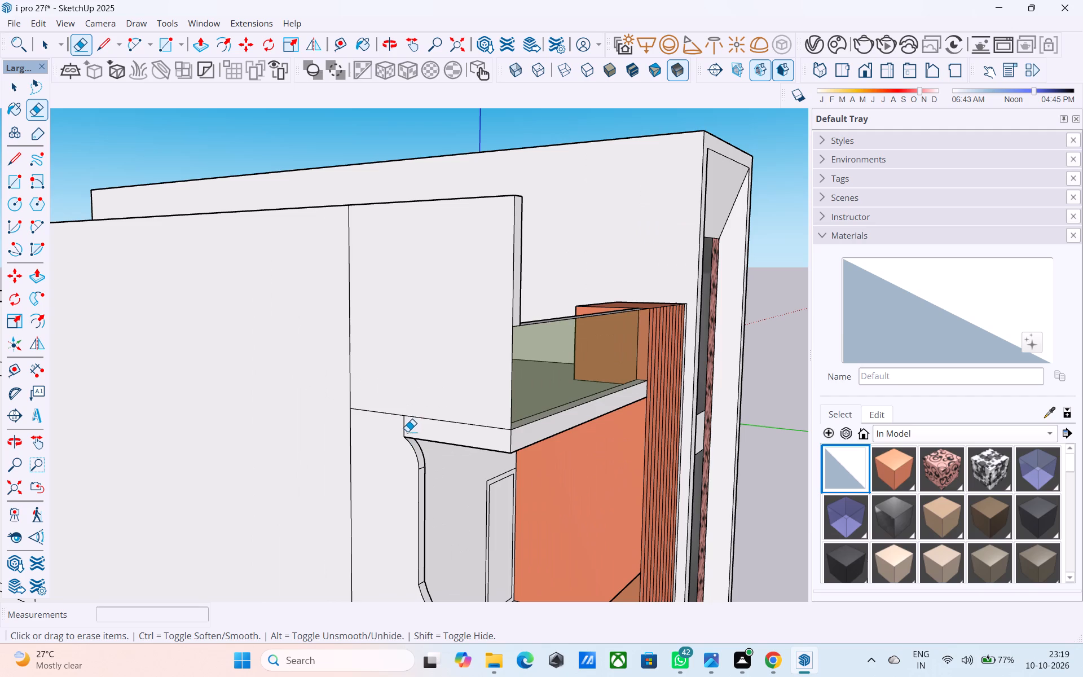
Erase the short vertical line on the slab's outer edge above the curved side opening.
click(404, 432)
middle_drag(412, 430, 161, 472)
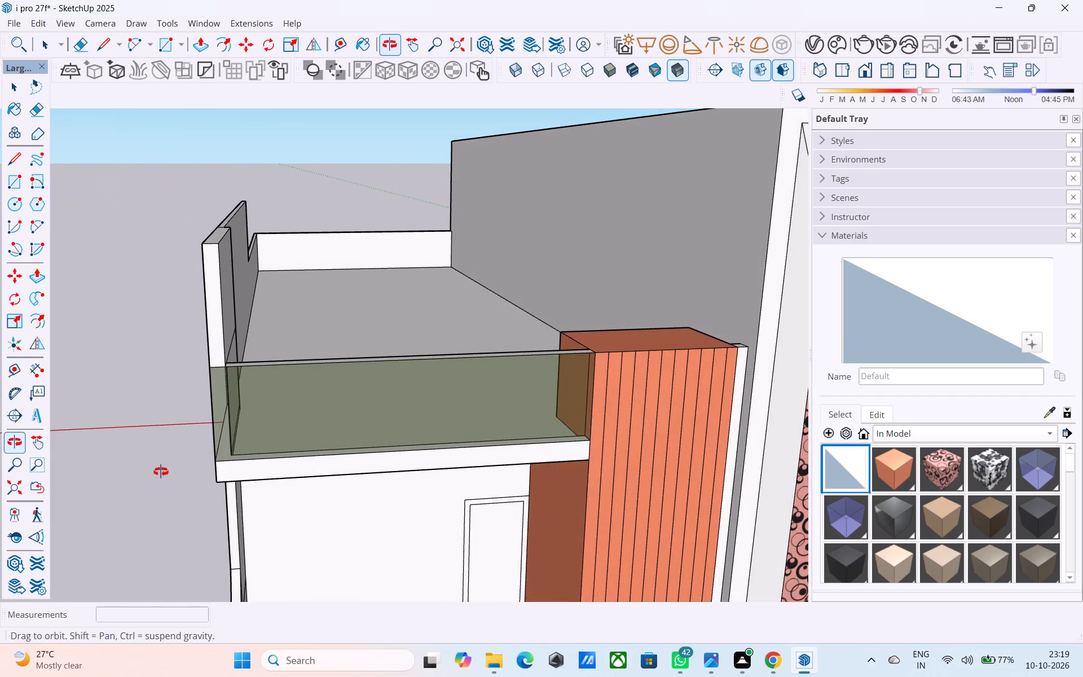
middle_drag(161, 472, 395, 447)
Copy the upper side wall's full-height vertical line 2" away from the balcony front.
key(space)
scroll(393, 447, down, 2)
middle_drag(393, 447, 483, 421)
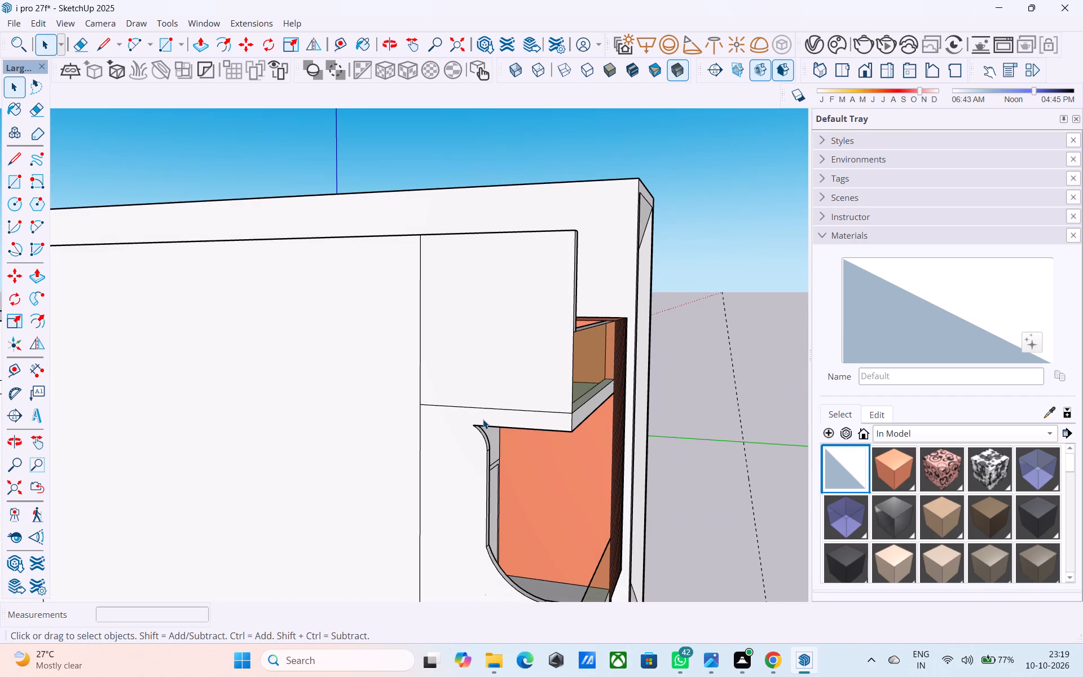
scroll(538, 341, down, 2)
shift+middle_drag(535, 340, 507, 197)
click(411, 231)
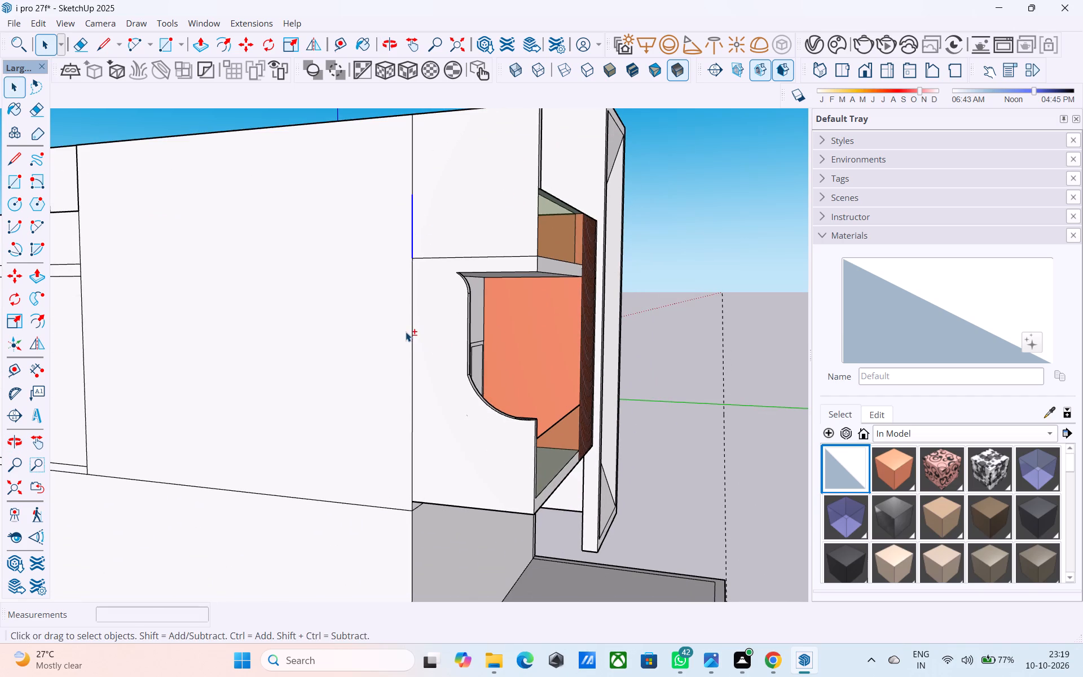
shift+click(413, 336)
shift+click(412, 178)
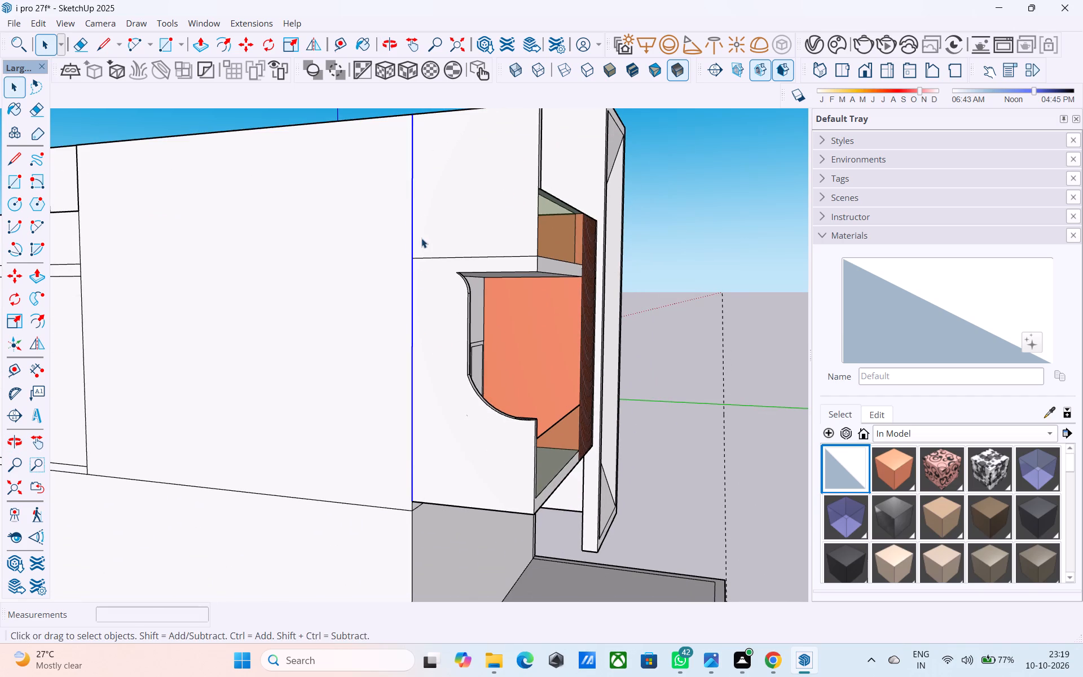
scroll(420, 261, down, 2)
key(m)
click(415, 463)
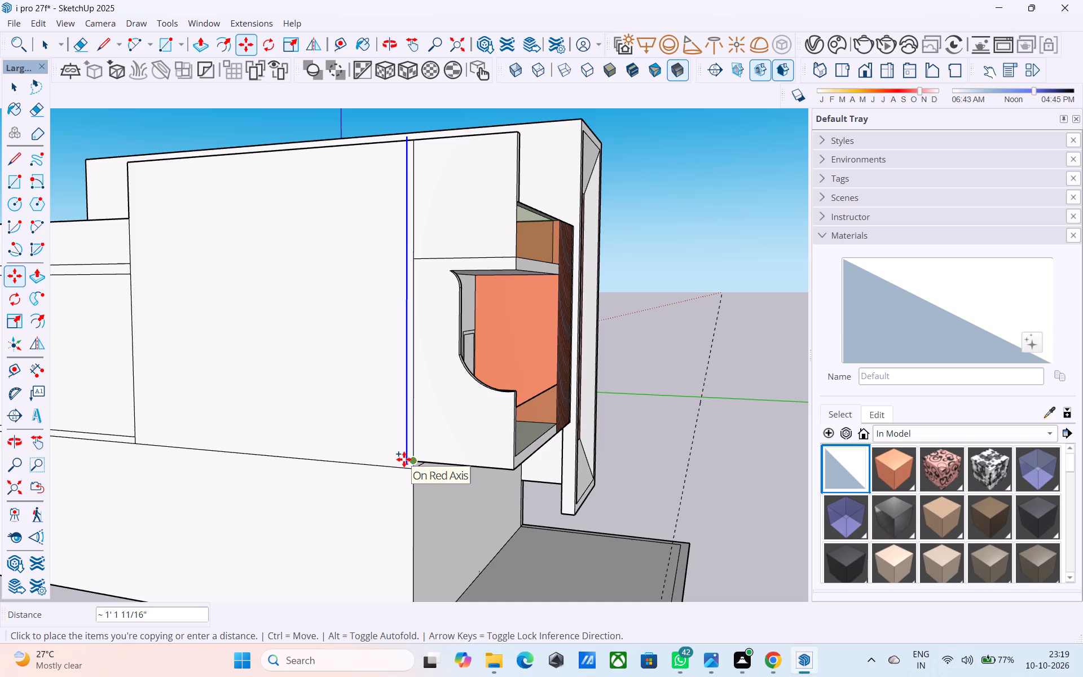
text(1")
key(Return)
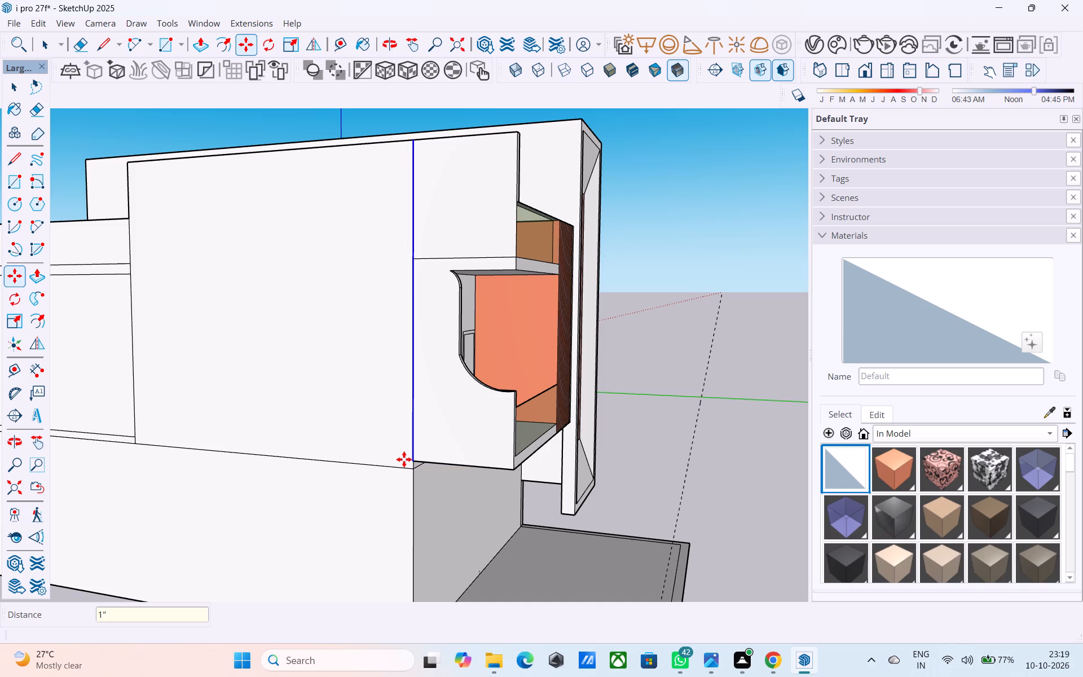
text(2")
key(Return)
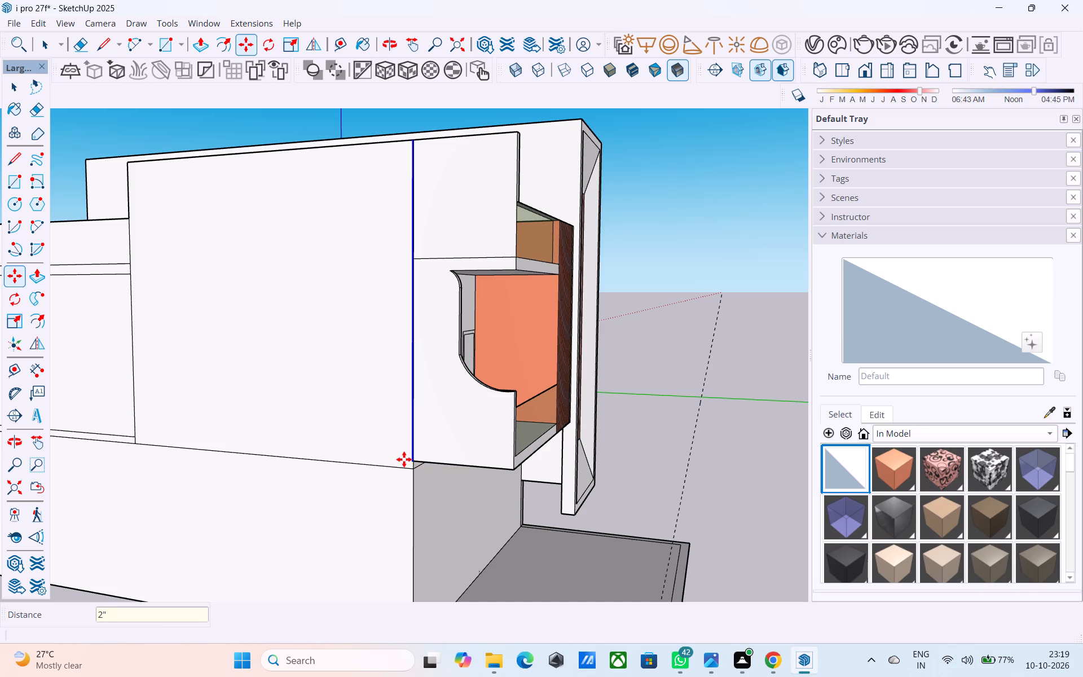
key(space)
Pull the underside of the projecting lower balcony down 6" to meet the side wall's horizontal line.
scroll(429, 471, up, 1)
middle_drag(413, 446, 430, 407)
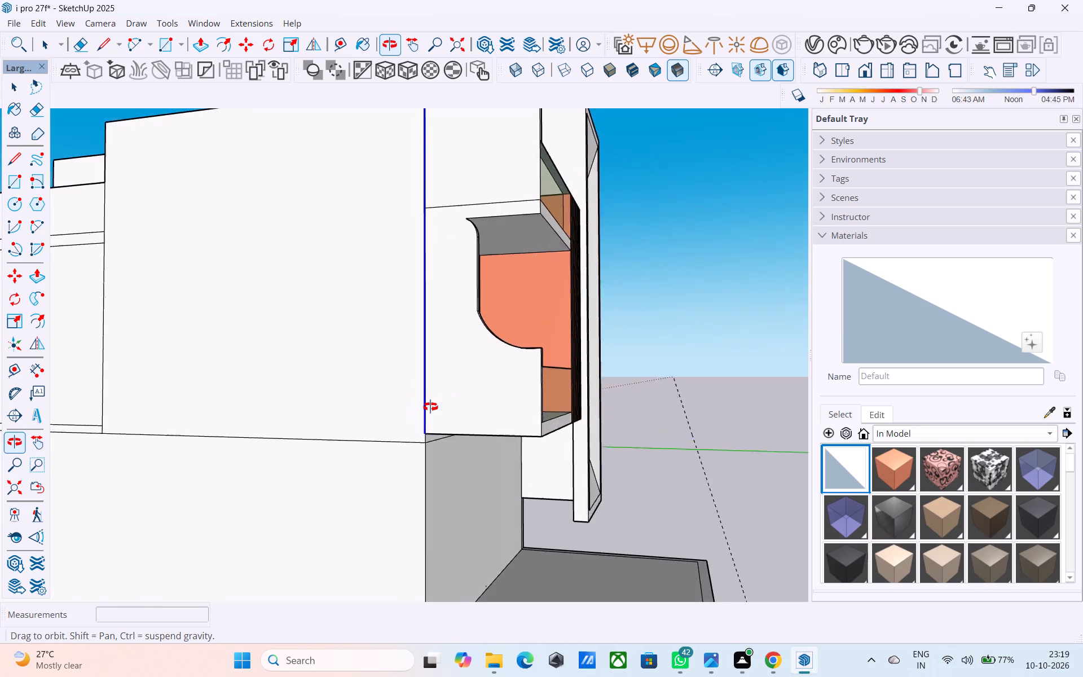
middle_drag(430, 407, 430, 359)
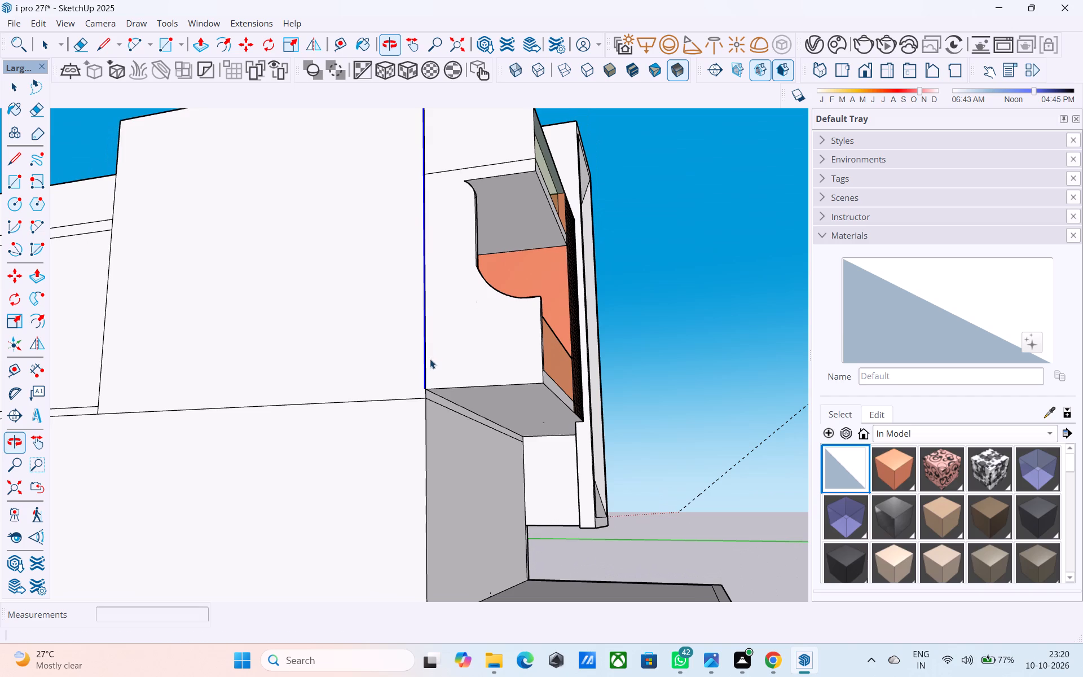
click(474, 397)
key(p)
click(475, 398)
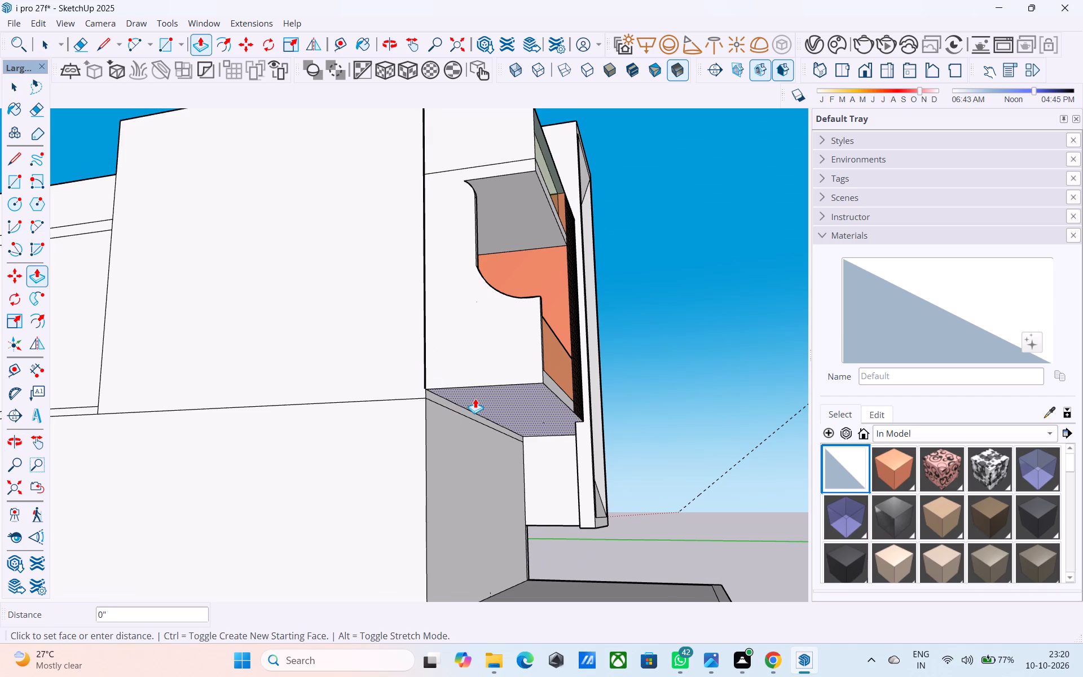
click(413, 399)
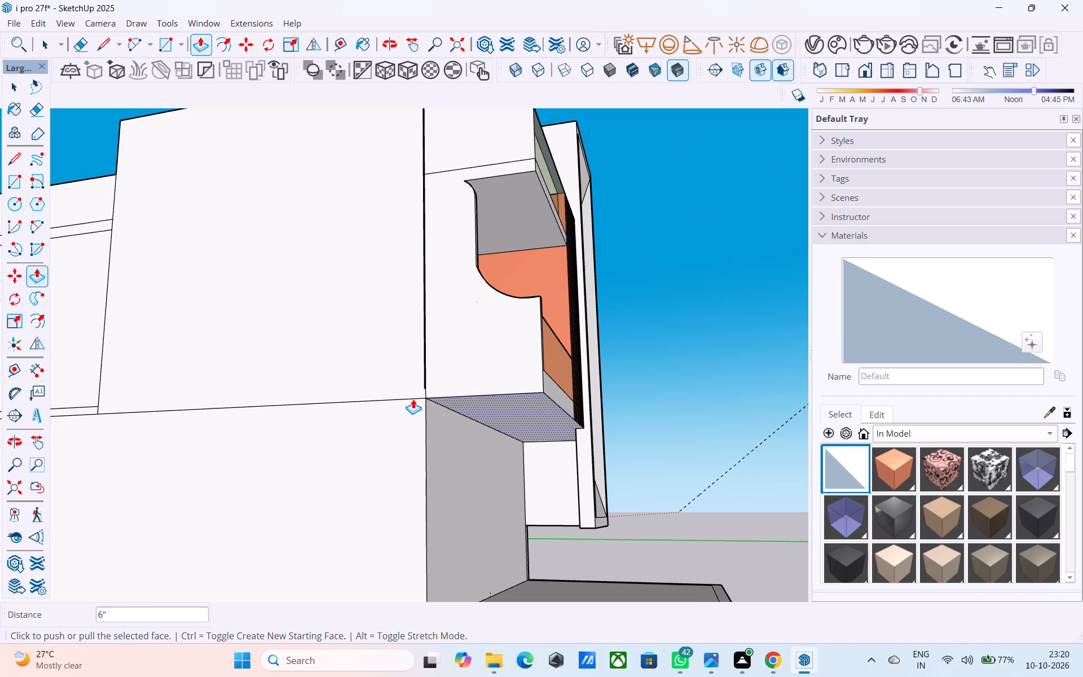
key(space)
Extend the copied vertical line down to the side wall's horizontal line with a short vertical segment.
middle_click(418, 394)
scroll(418, 394, up, 7)
key(l)
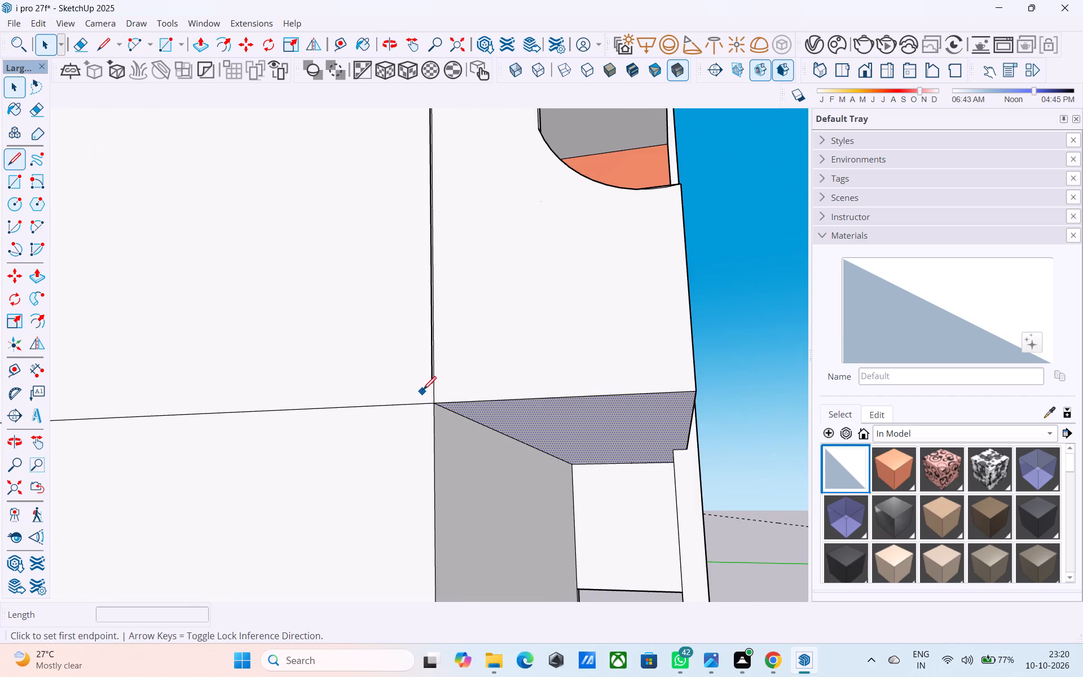
scroll(424, 392, up, 10)
click(443, 371)
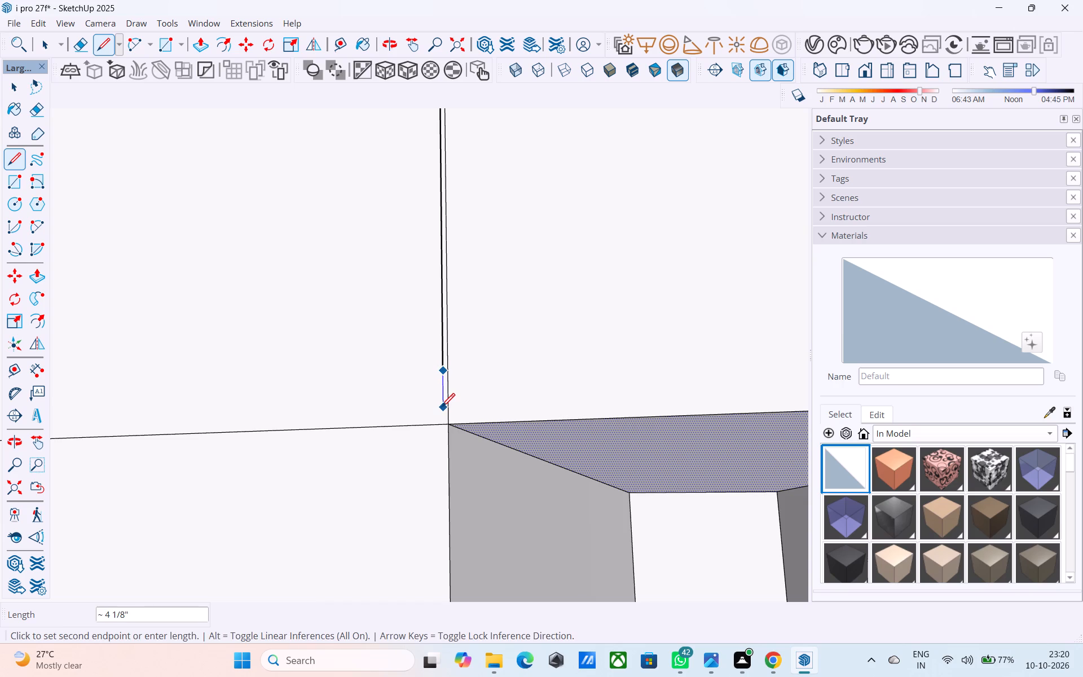
key(l)
click(444, 368)
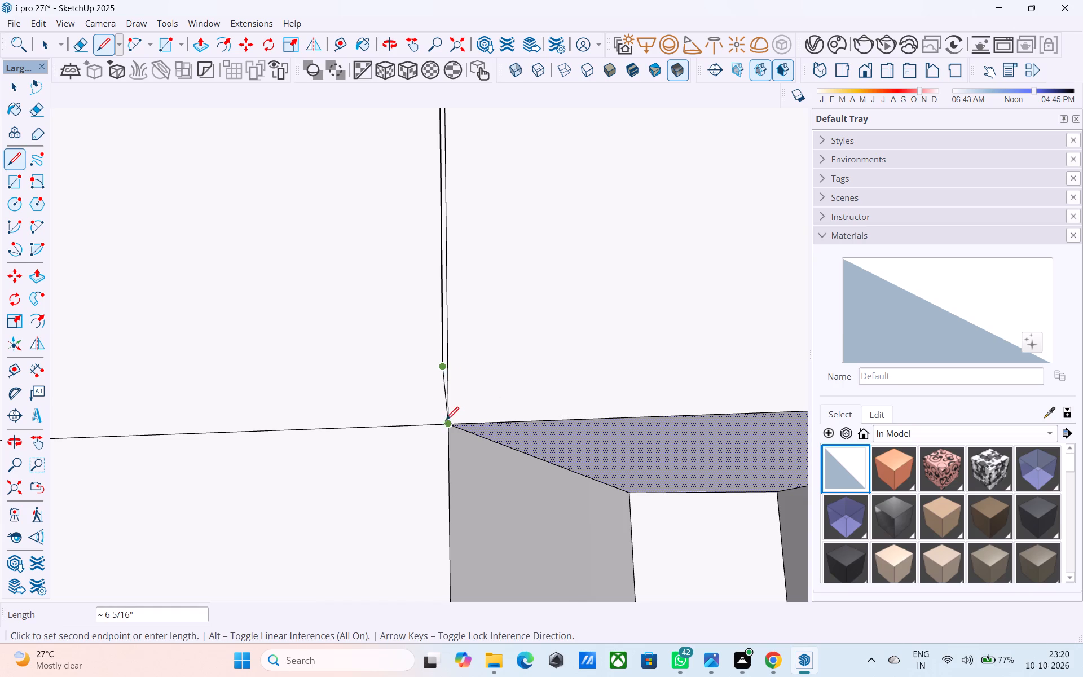
click(439, 423)
key(space)
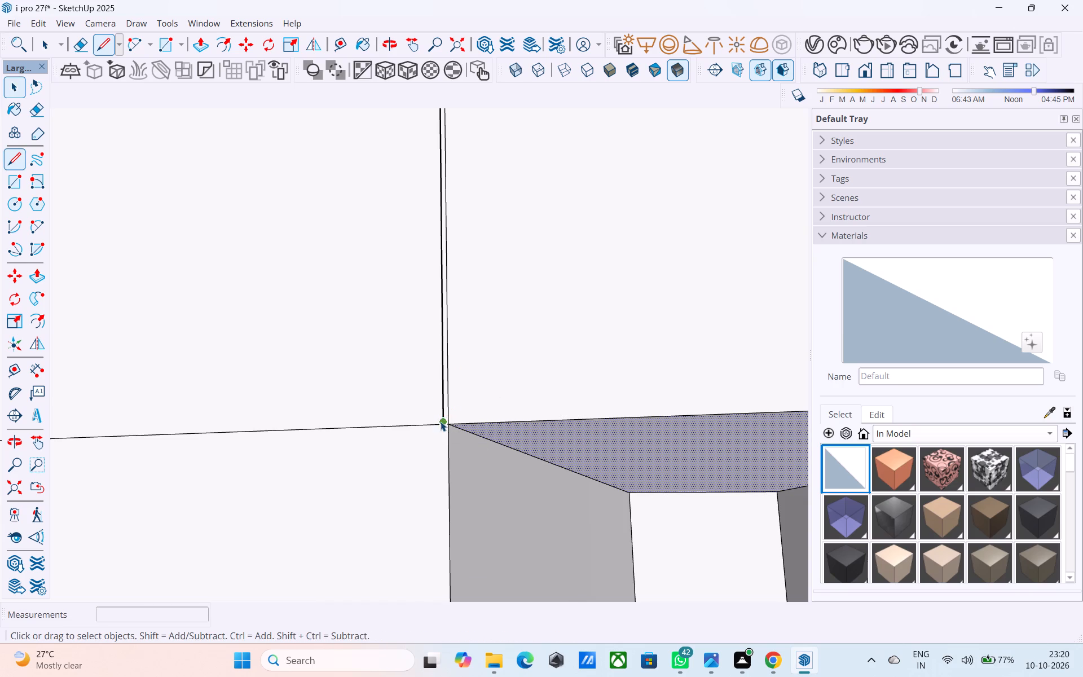
scroll(442, 427, down, 9)
middle_click(445, 427)
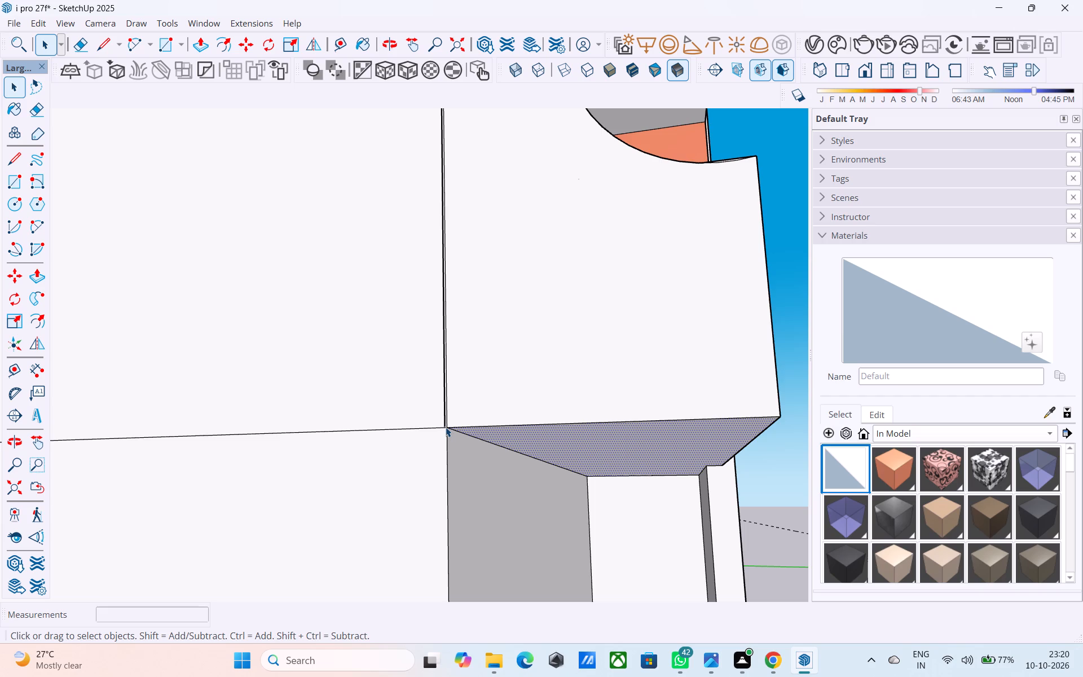
Push the ground-floor front wall under the balcony back freehand, and push it in a further 6'.
scroll(652, 580, down, 5)
middle_drag(651, 582, 560, 560)
scroll(526, 525, down, 11)
middle_click(522, 518)
middle_drag(559, 564, 554, 551)
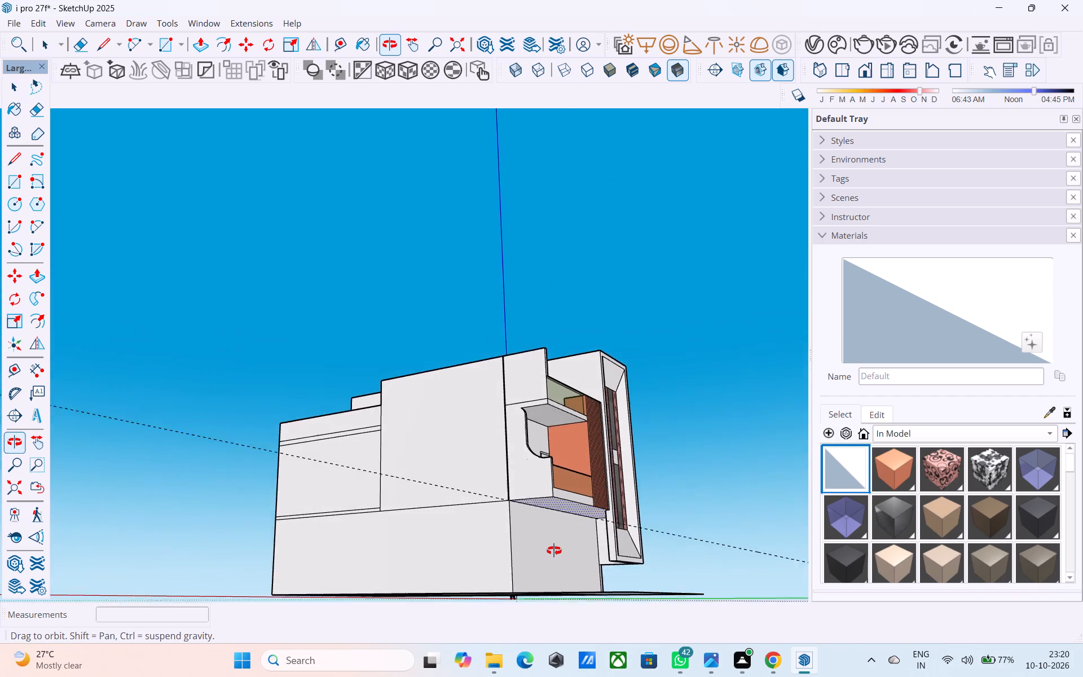
middle_drag(554, 551, 538, 443)
scroll(538, 443, up, 3)
click(531, 420)
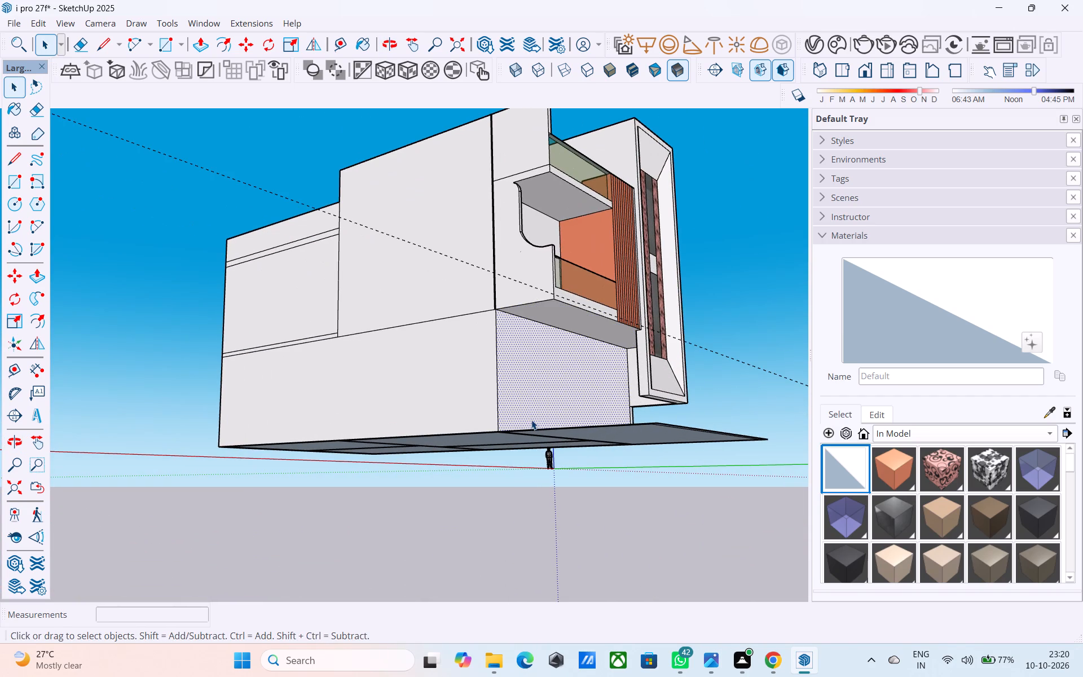
key(p)
click(526, 420)
click(486, 410)
click(523, 389)
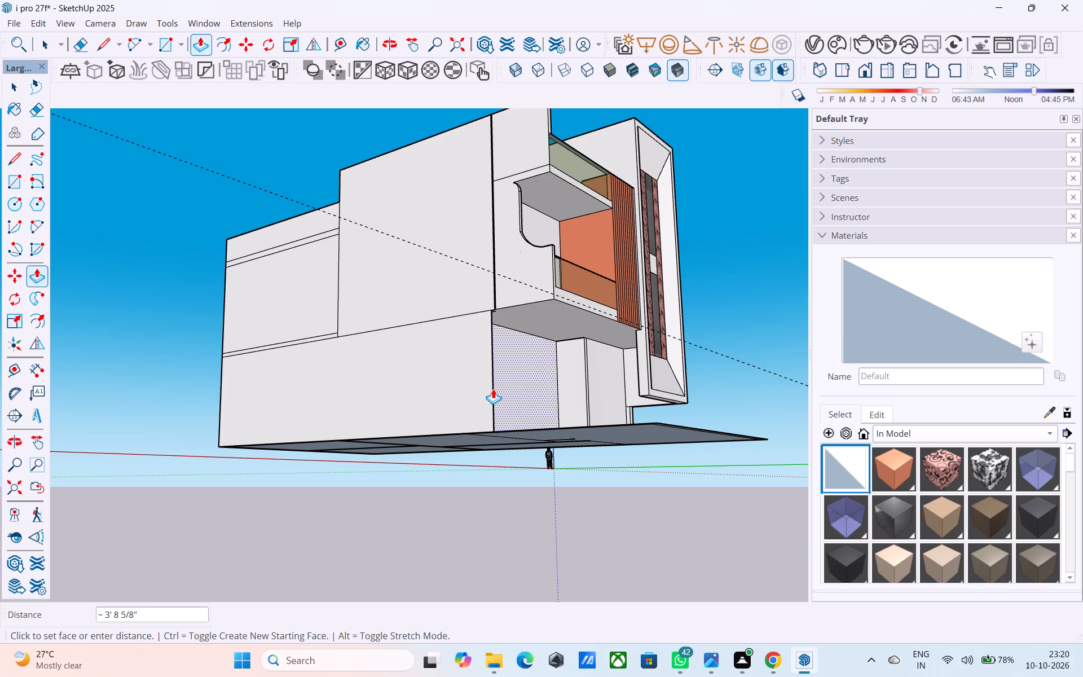
middle_drag(488, 386, 404, 447)
scroll(487, 418, up, 4)
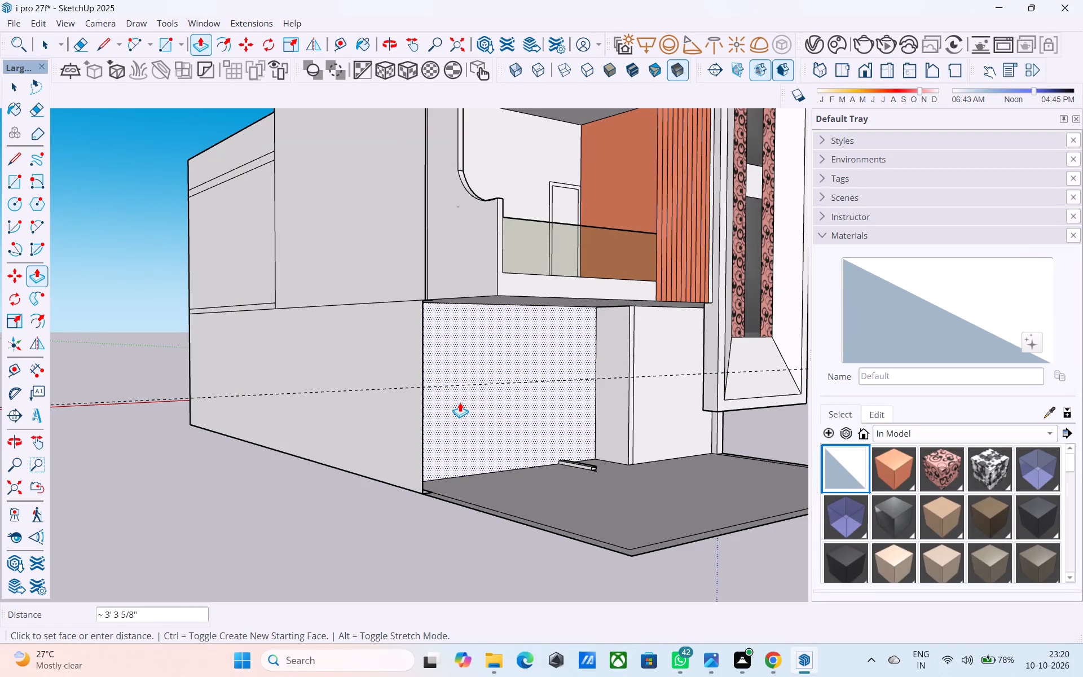
text(6')
key(Return)
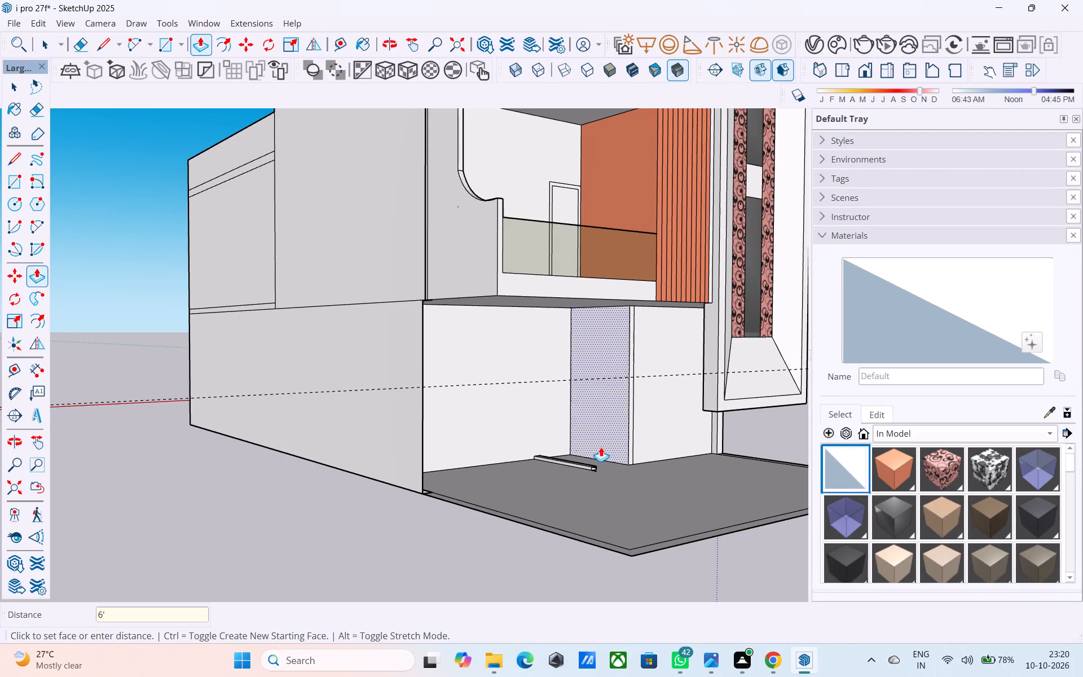
Outline the 9" wide end of the ground-floor side wall with a base line, a 12' vertical and a top line.
scroll(577, 422, down, 3)
middle_drag(573, 420, 346, 467)
scroll(346, 467, up, 4)
middle_drag(368, 460, 619, 450)
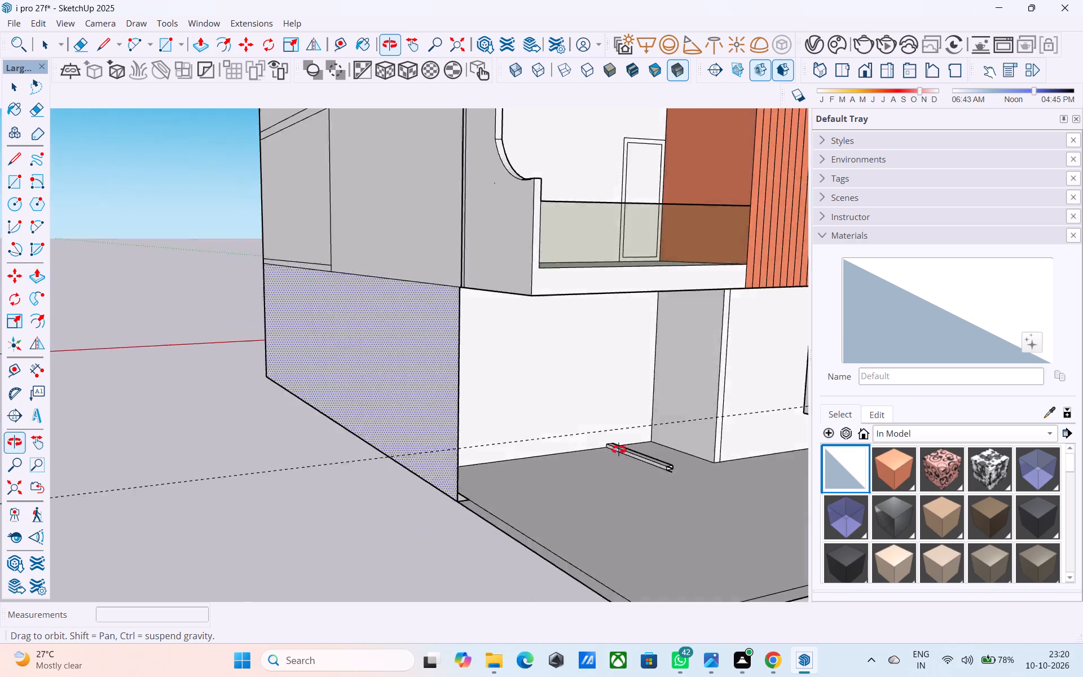
middle_drag(619, 450, 350, 441)
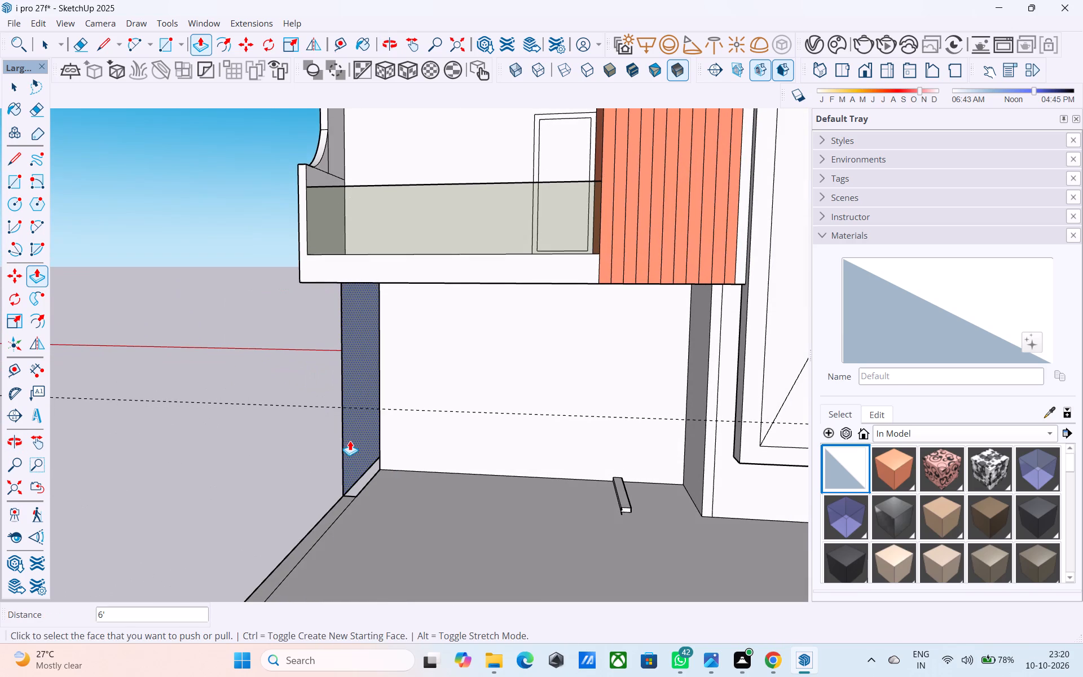
key(l)
scroll(366, 460, up, 6)
click(388, 477)
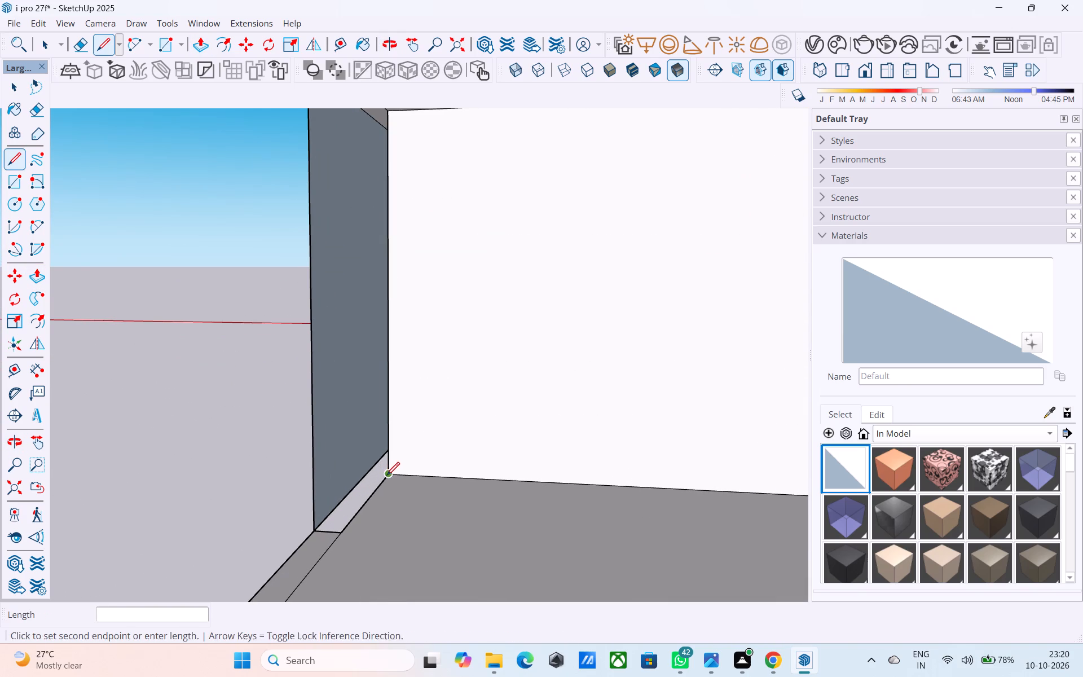
click(369, 473)
click(370, 473)
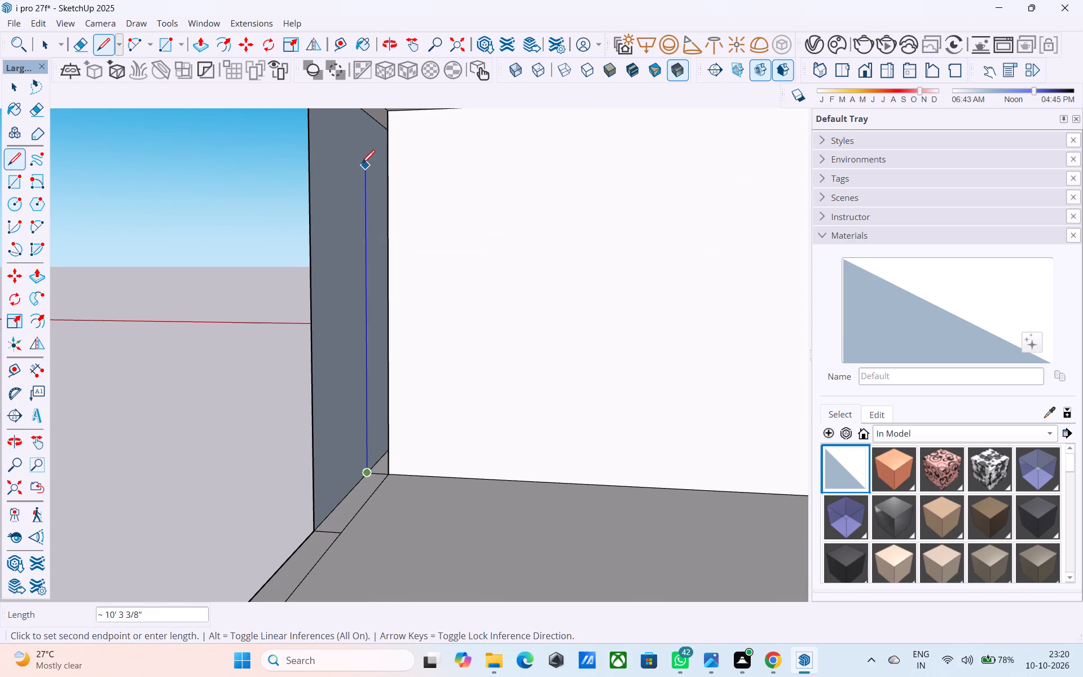
scroll(361, 165, down, 4)
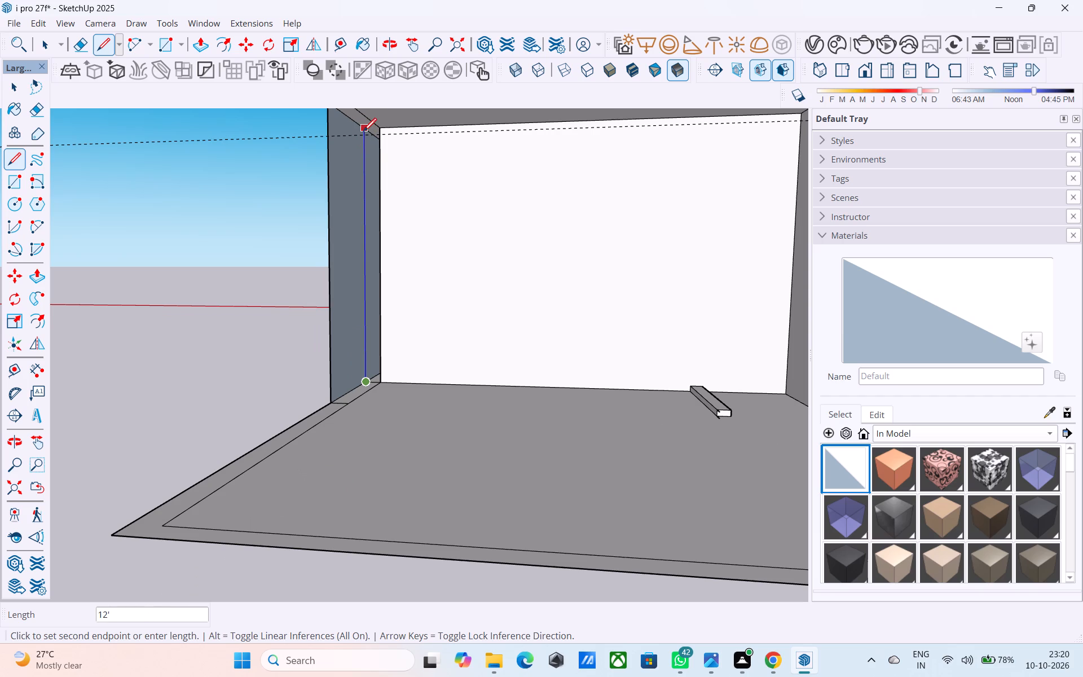
click(364, 131)
click(377, 132)
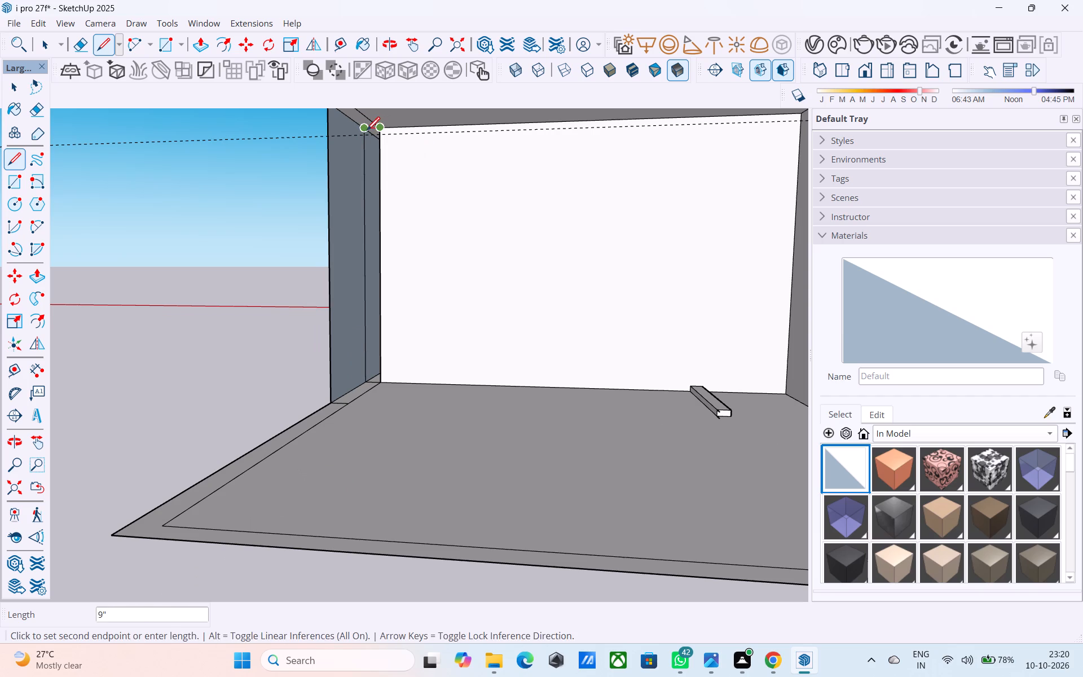
click(367, 131)
Delete the leftover side wall face in front of the new wall end and erase its outer vertical edge.
key(space)
click(354, 168)
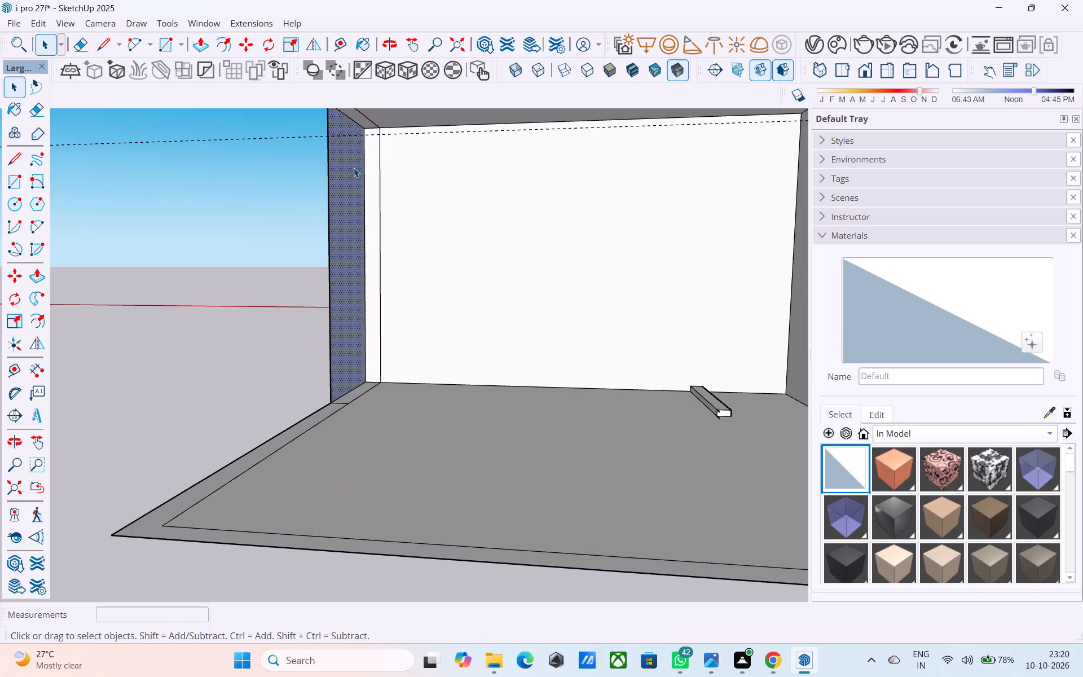
key(Delete)
key(e)
drag(355, 168, 309, 178)
Erase the short cross line on the floor slab's border in front of the new wall end.
middle_drag(306, 181, 321, 184)
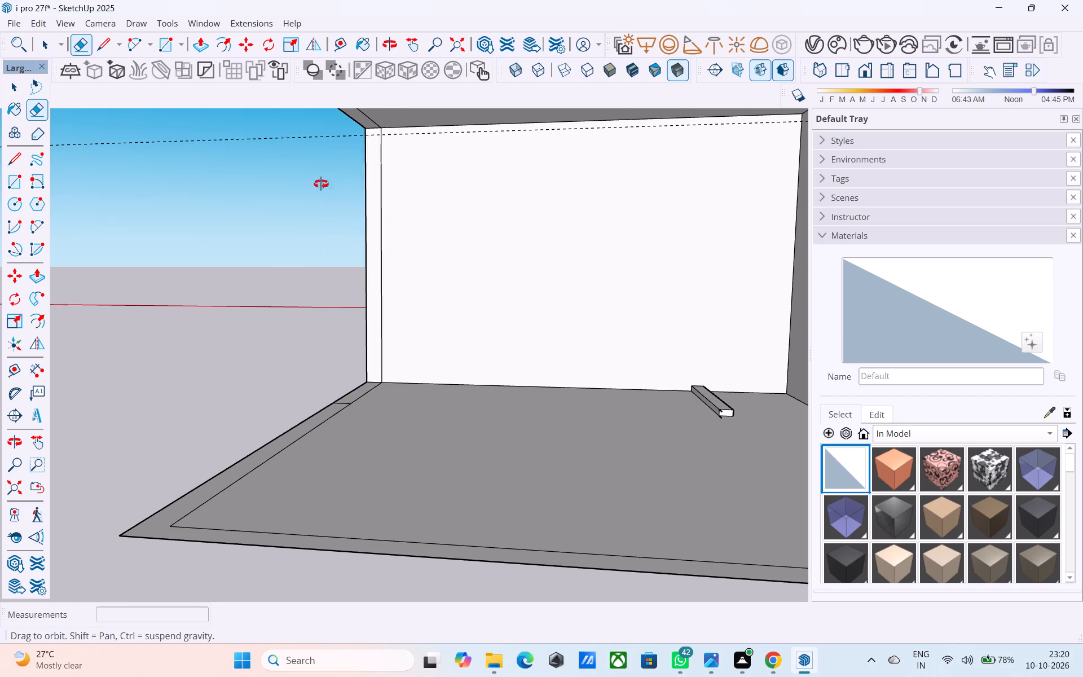
middle_drag(321, 184, 407, 206)
scroll(407, 206, down, 7)
middle_drag(444, 300, 432, 399)
scroll(435, 375, up, 5)
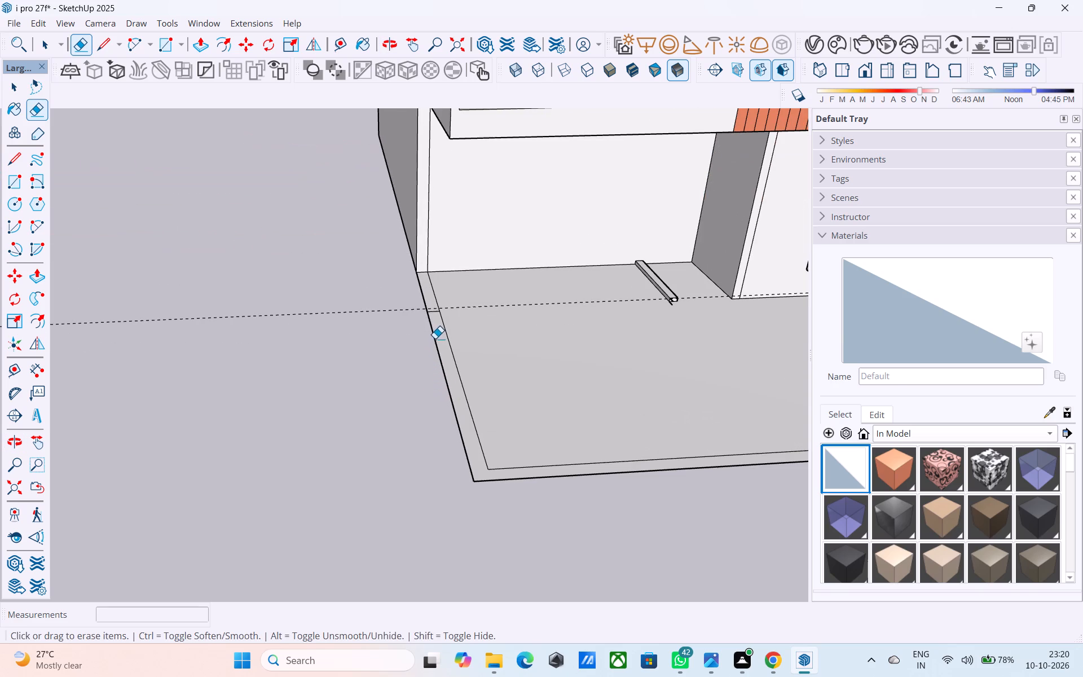
click(435, 312)
Delete the stray vertical line segments standing off the side wall's outer face beside the balcony's lower corner.
shift+middle_drag(434, 308, 408, 190)
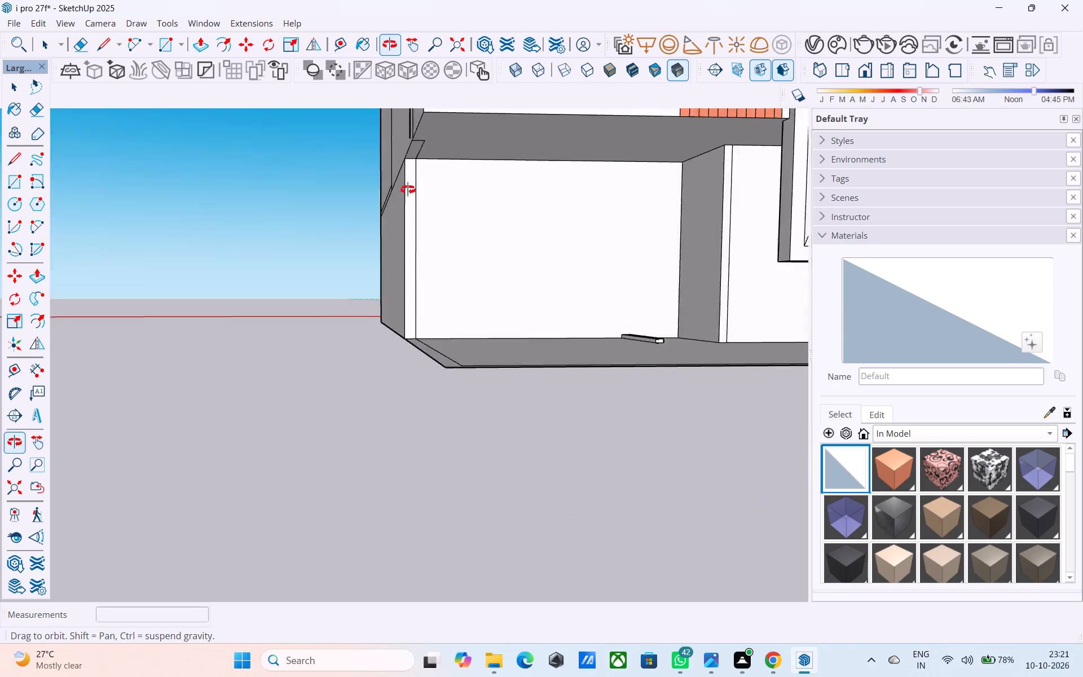
shift+middle_drag(408, 190, 377, 217)
middle_drag(381, 251, 436, 295)
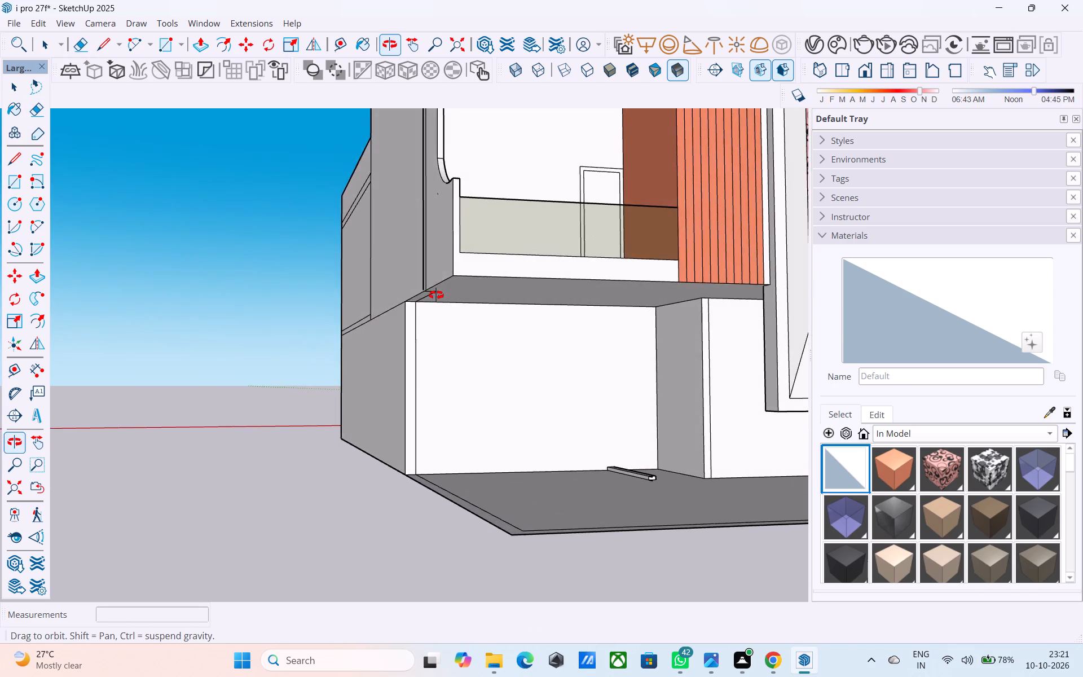
middle_drag(436, 295, 485, 320)
scroll(485, 320, up, 8)
middle_drag(457, 326, 479, 340)
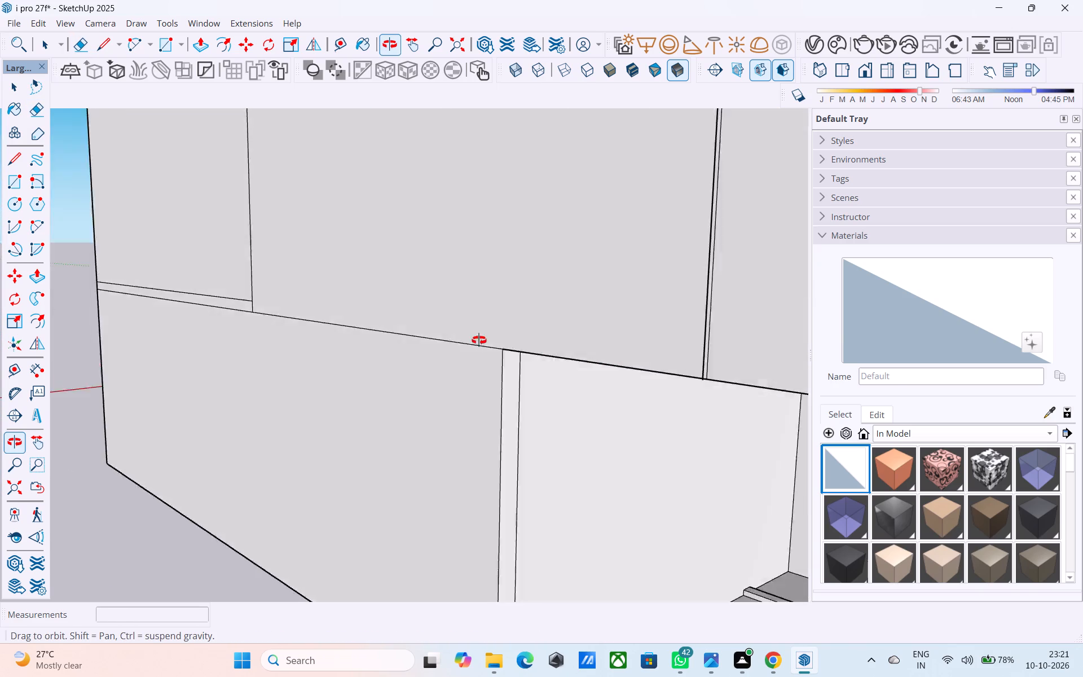
middle_drag(479, 340, 399, 336)
key(space)
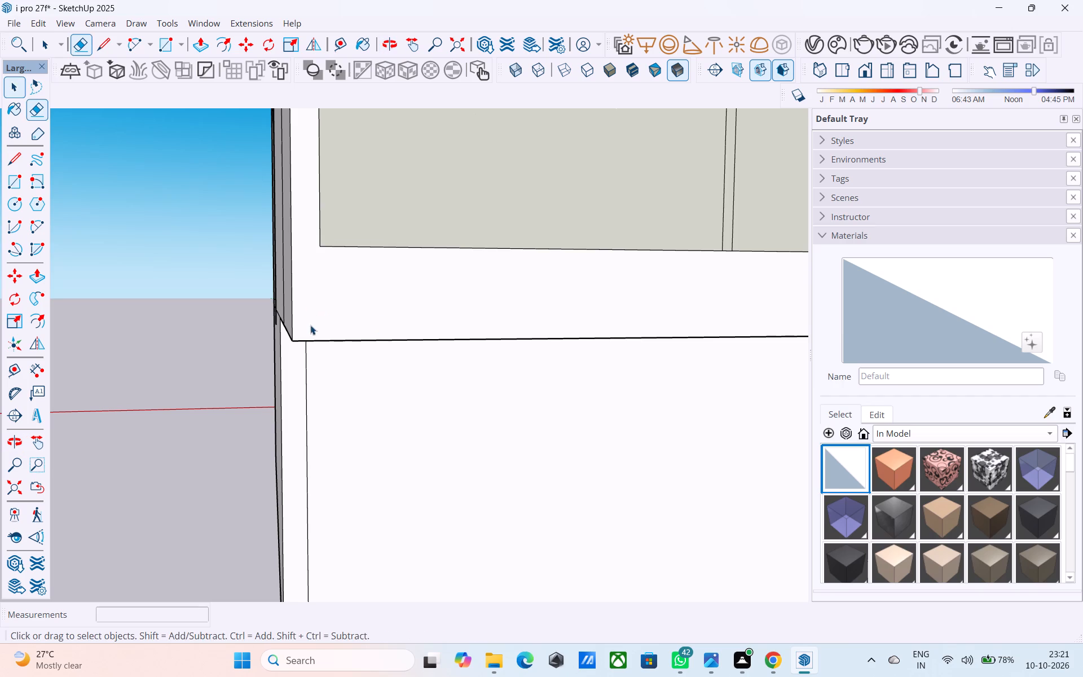
scroll(285, 325, up, 11)
scroll(270, 319, down, 2)
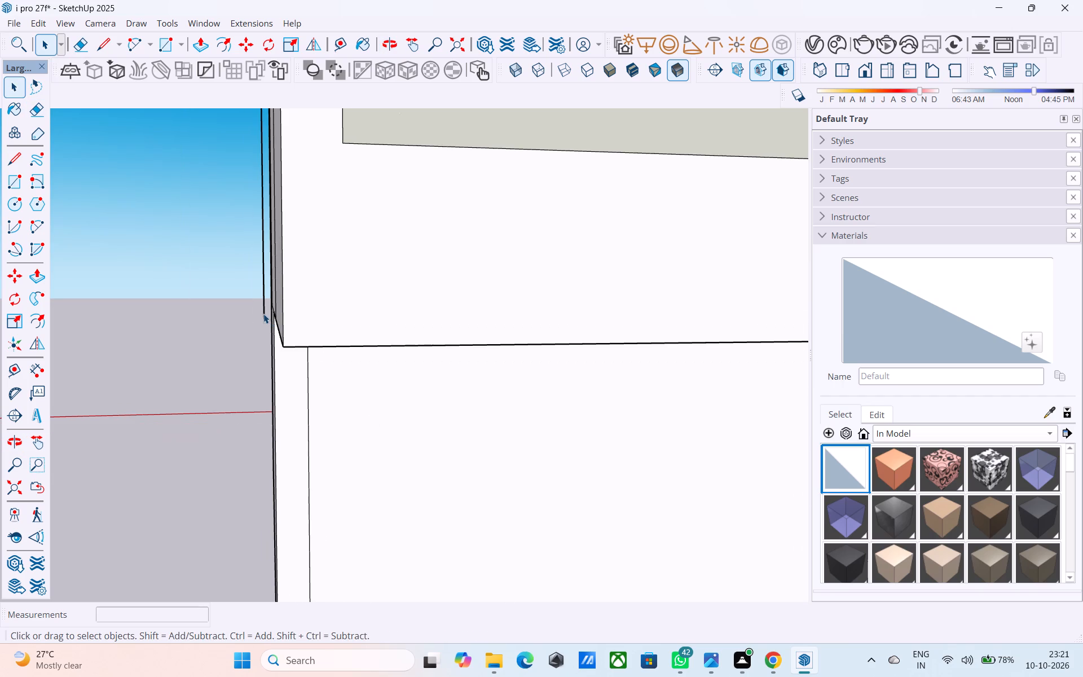
click(263, 314)
key(Delete)
click(262, 280)
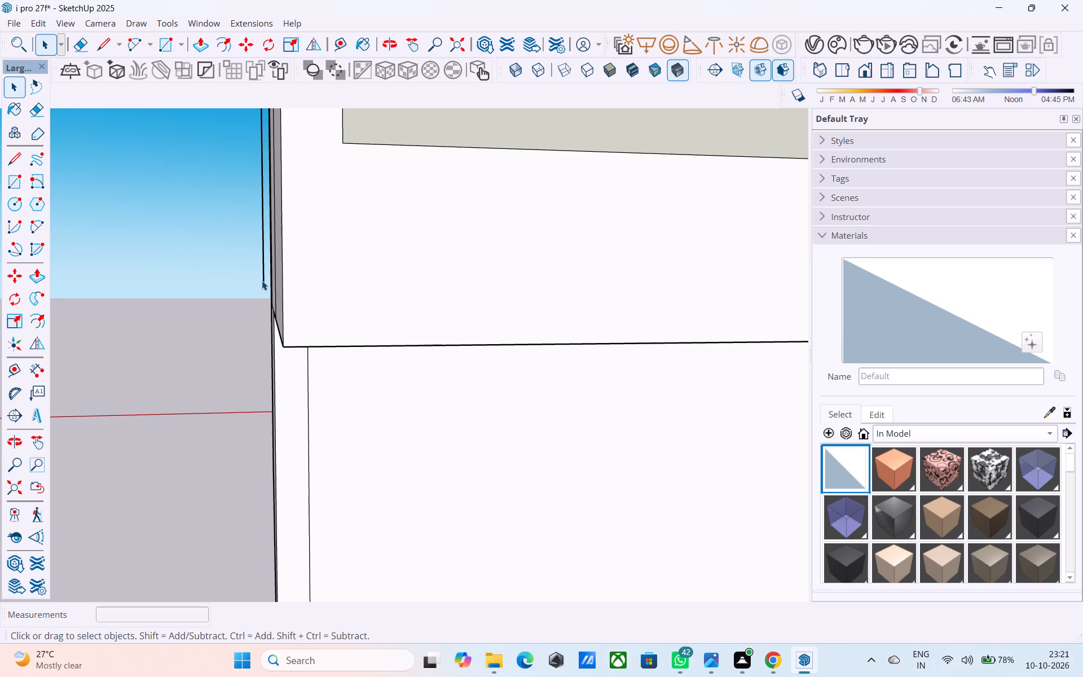
key(Delete)
click(264, 278)
key(Delete)
Delete the remaining stray vertical segments along the joint line on the upper side wall, above and beside the balcony cutout.
scroll(264, 278, down, 8)
middle_drag(264, 279, 266, 286)
middle_drag(261, 292, 270, 300)
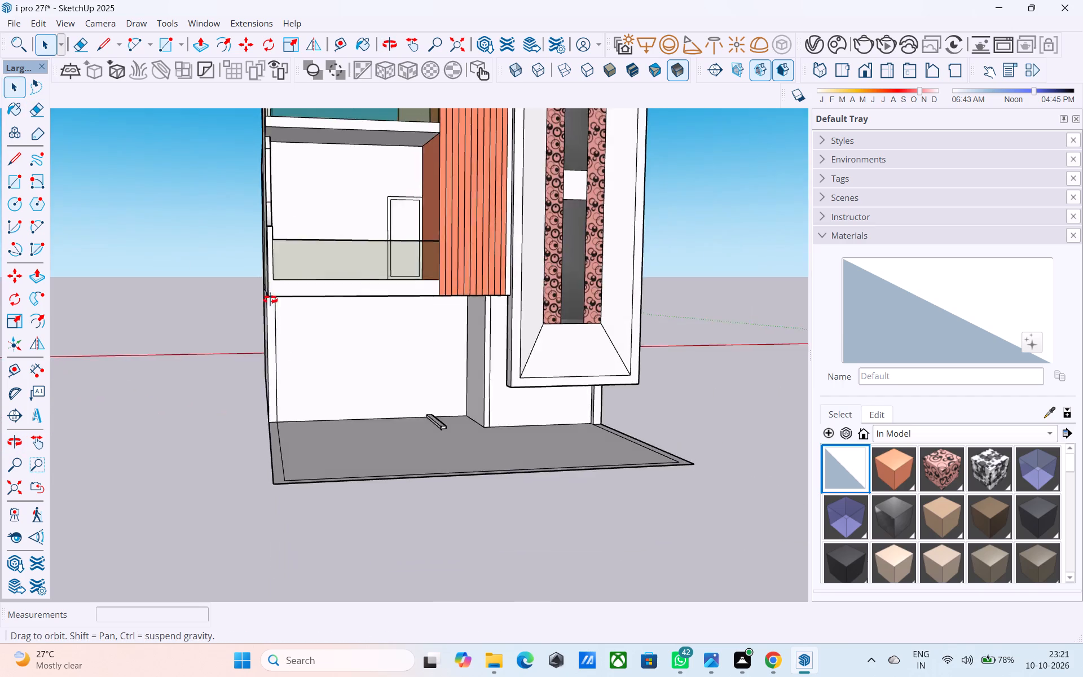
middle_drag(270, 300, 654, 403)
middle_drag(548, 250, 470, 341)
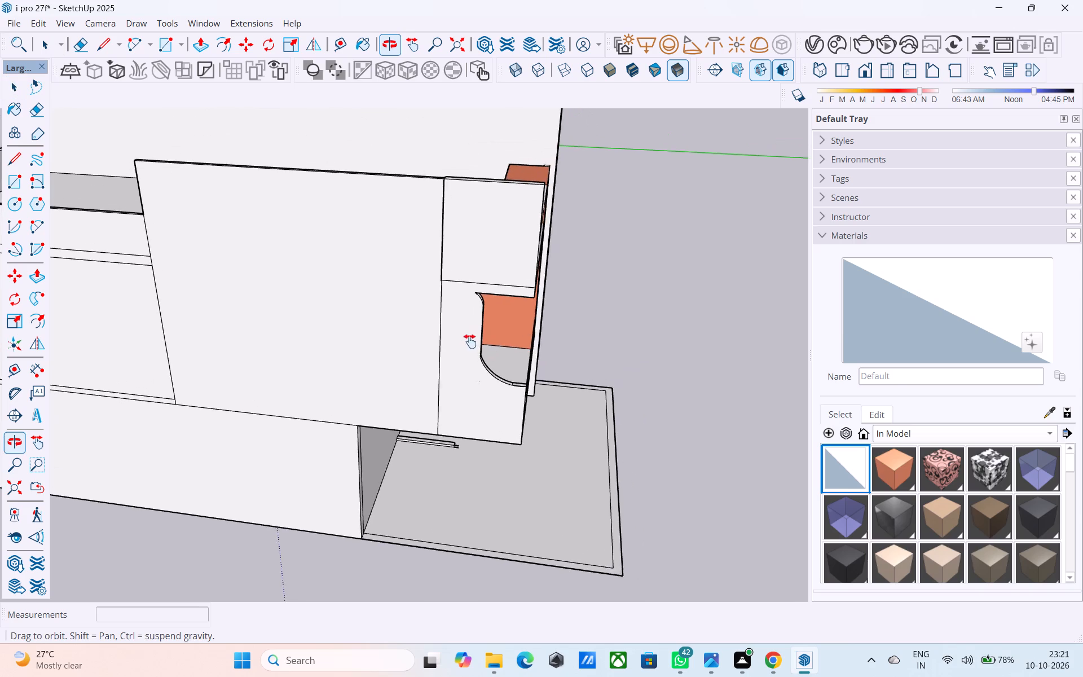
middle_drag(470, 341, 465, 348)
scroll(448, 319, up, 17)
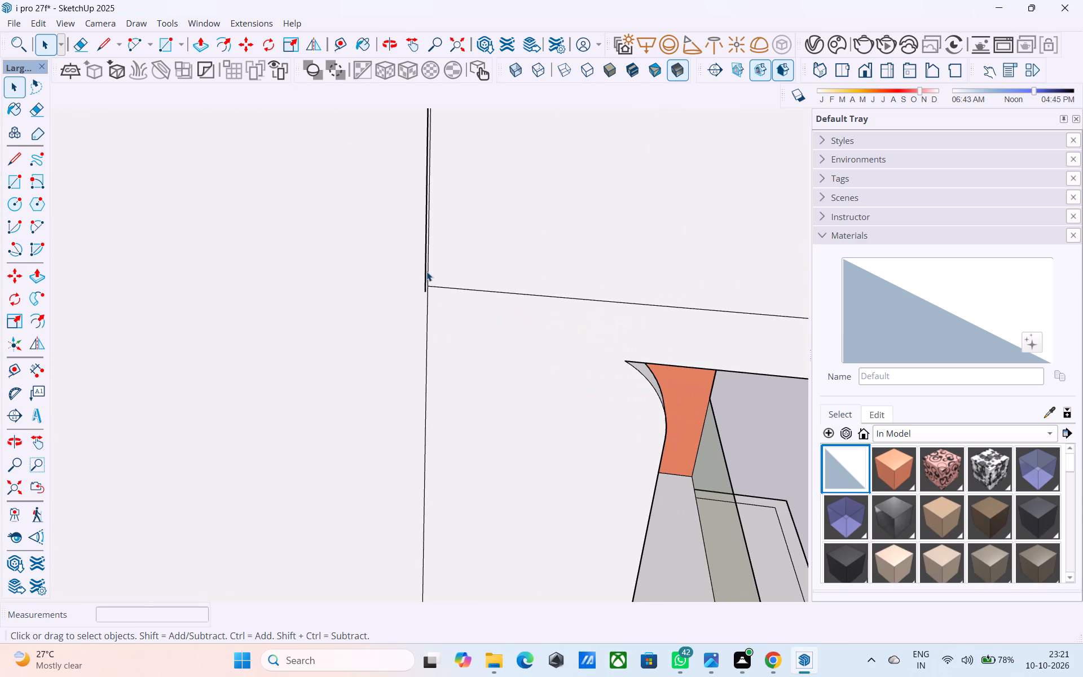
click(424, 271)
scroll(423, 274, down, 14)
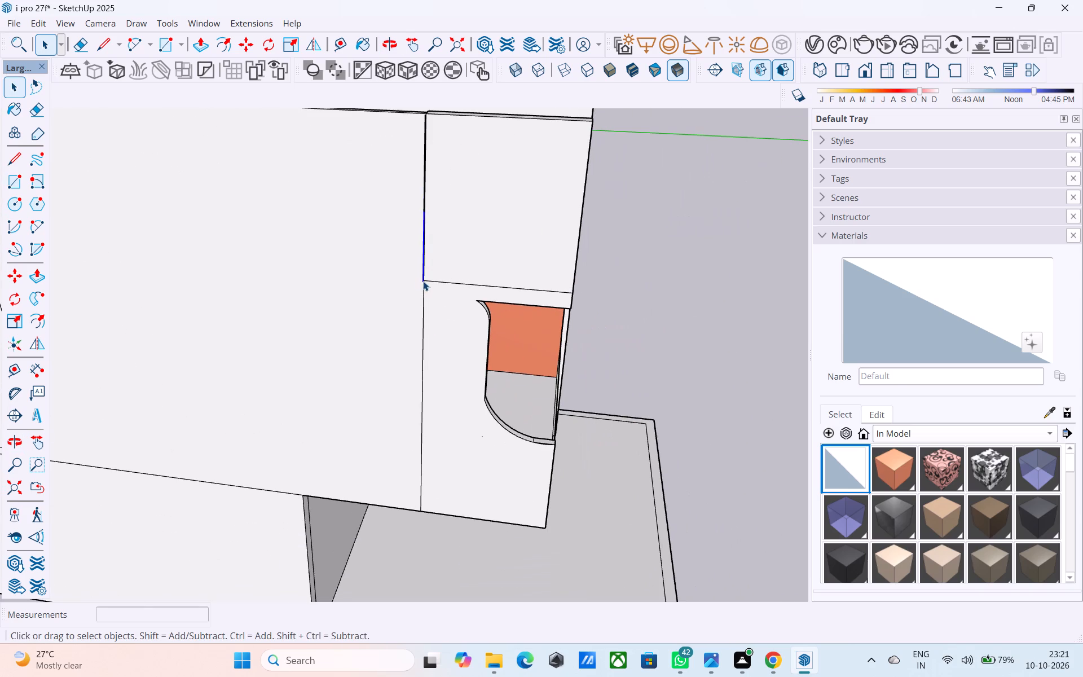
key(Delete)
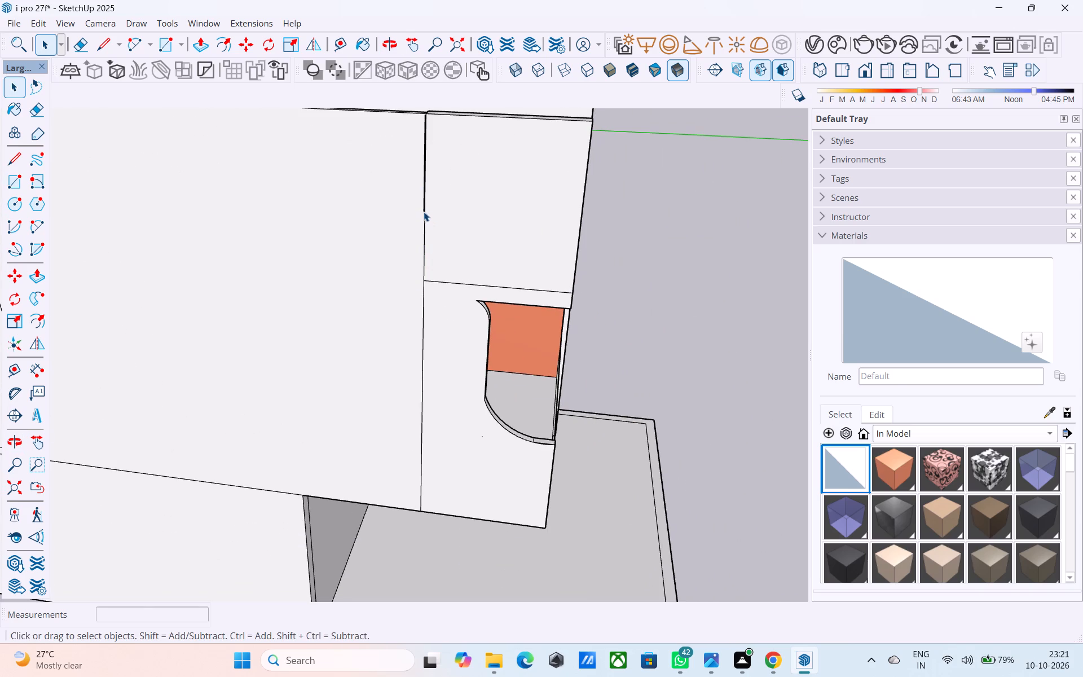
click(424, 210)
key(Delete)
Copy the upper side wall's full vertical joint line, all three segments, 2" away from the balcony cutout.
middle_drag(425, 210, 458, 249)
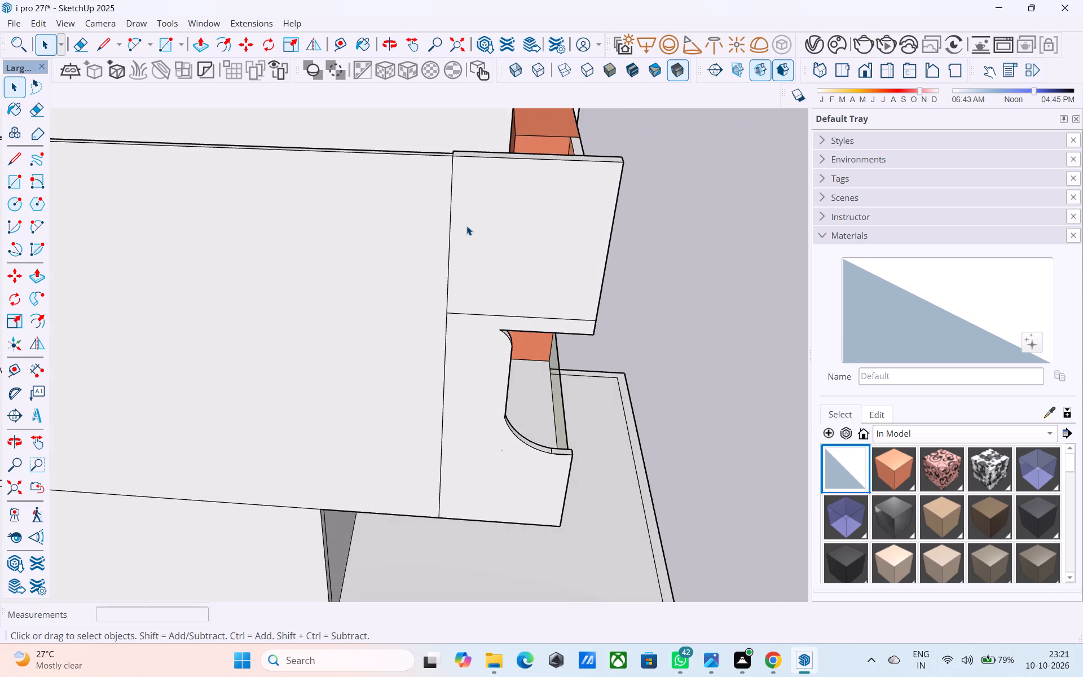
click(451, 218)
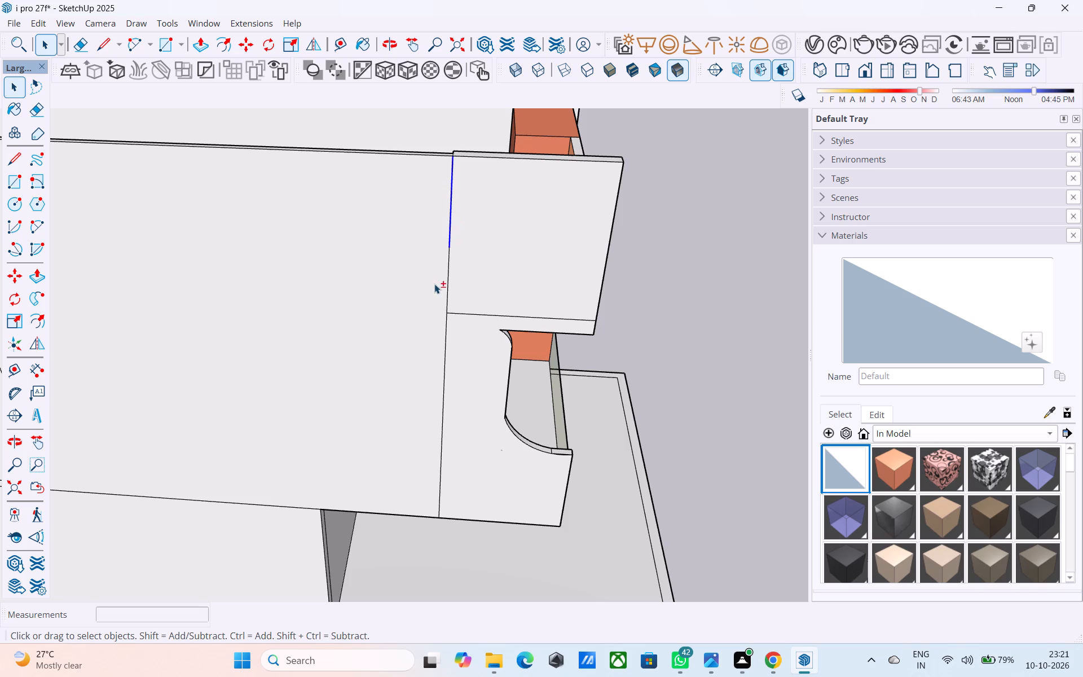
shift+click(448, 274)
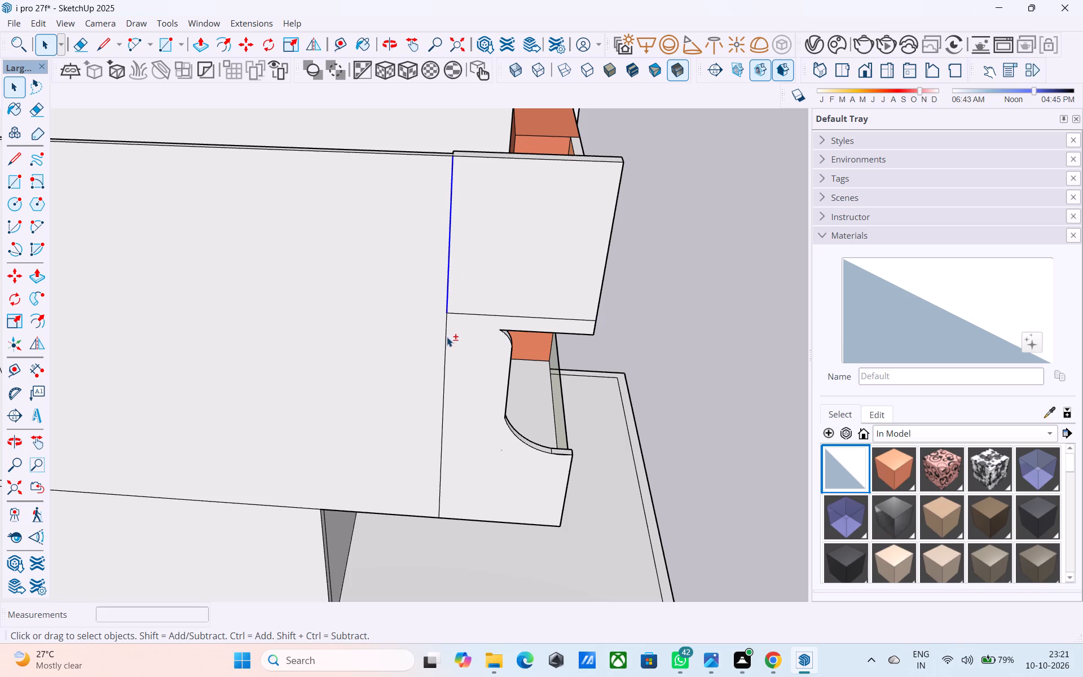
shift+click(447, 336)
key(m)
shift+middle_drag(448, 346, 445, 405)
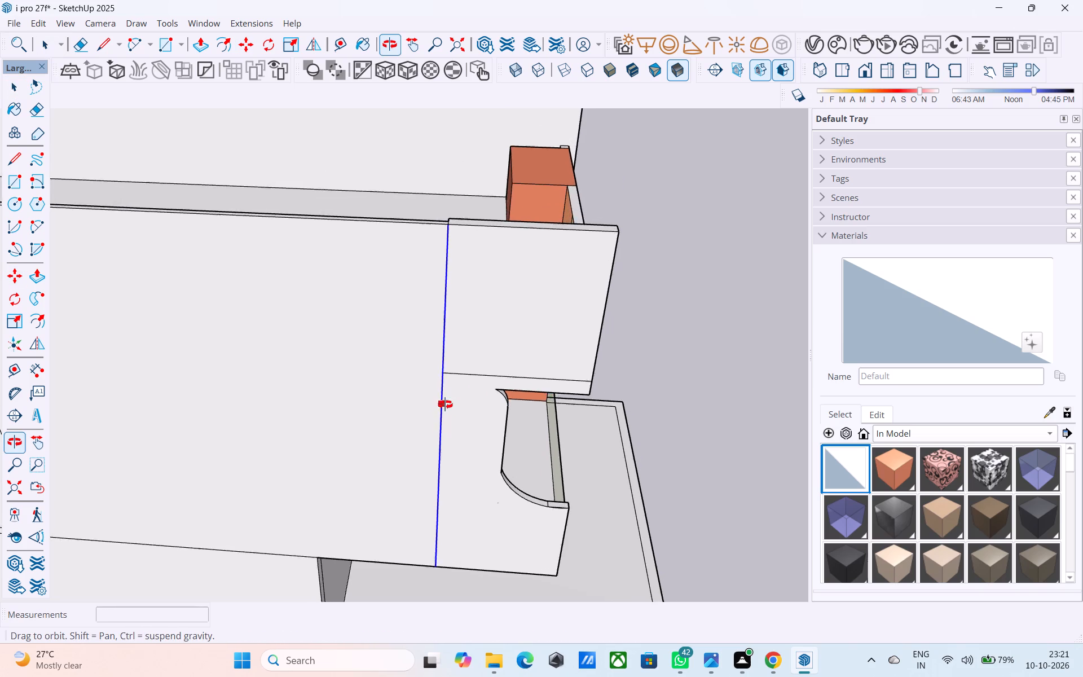
shift+middle_drag(445, 405, 455, 424)
scroll(451, 318, up, 4)
click(463, 221)
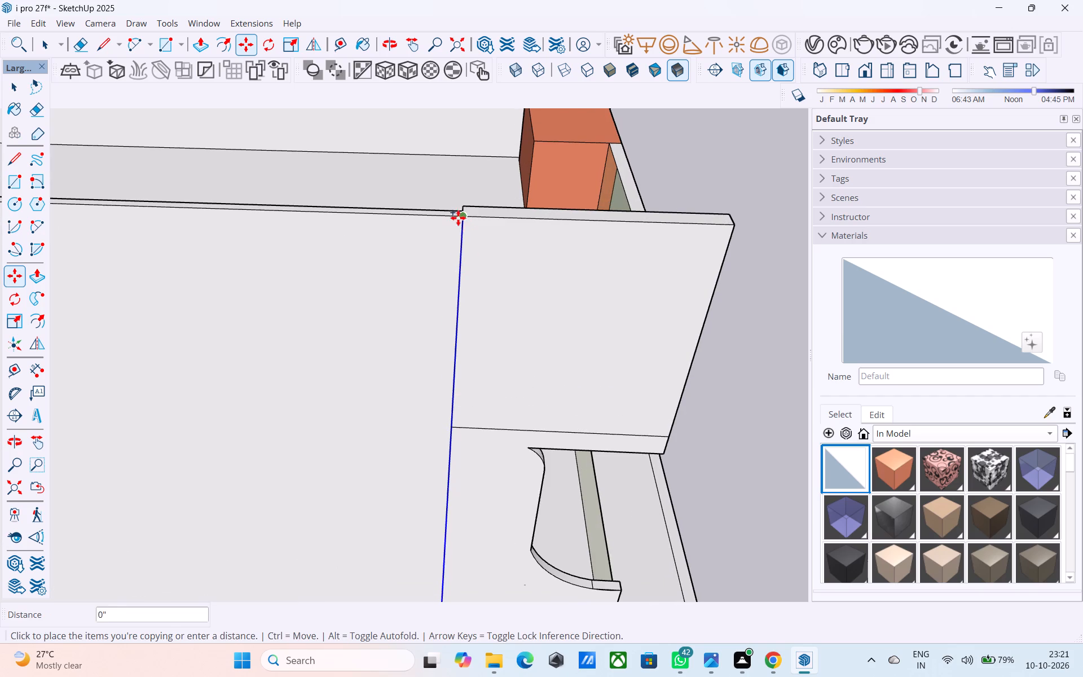
middle_drag(450, 216, 407, 364)
scroll(417, 389, up, 5)
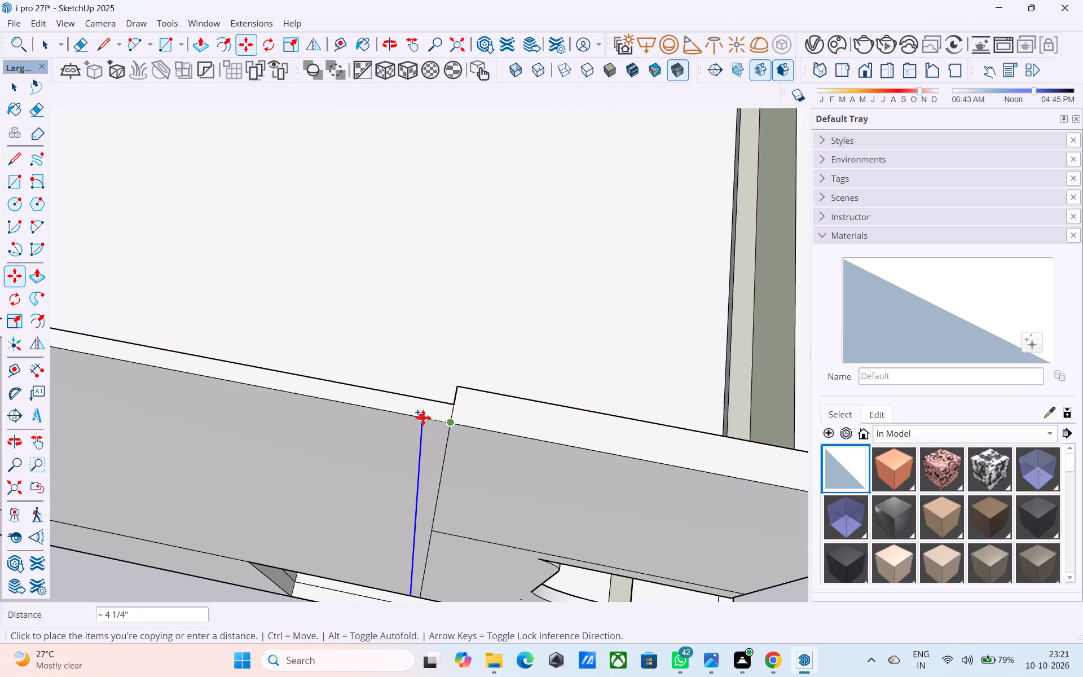
text(2")
key(Return)
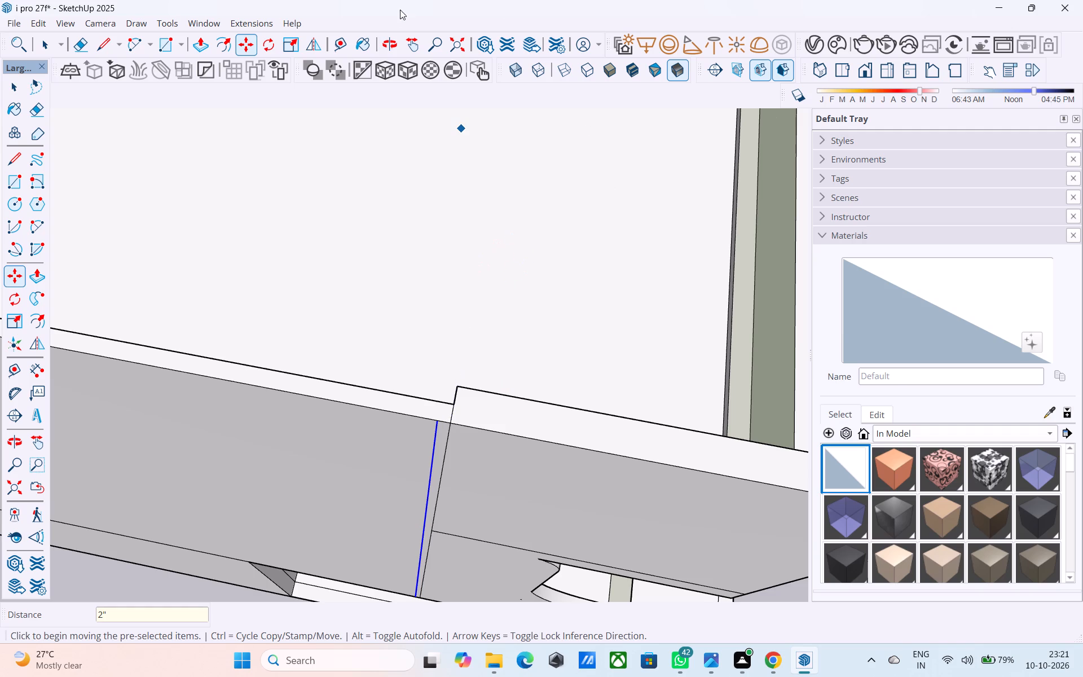
scroll(560, 509, down, 4)
middle_drag(543, 505, 338, 333)
key(space)
scroll(339, 351, down, 3)
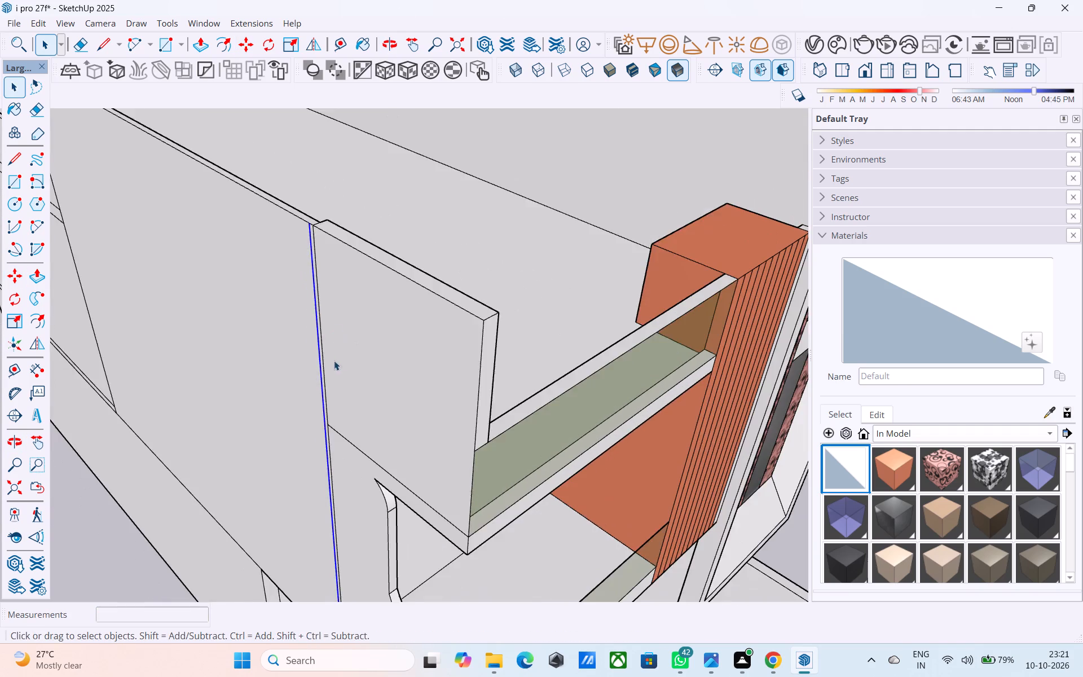
scroll(334, 361, down, 3)
middle_drag(347, 401, 303, 371)
scroll(305, 370, down, 5)
key(space)
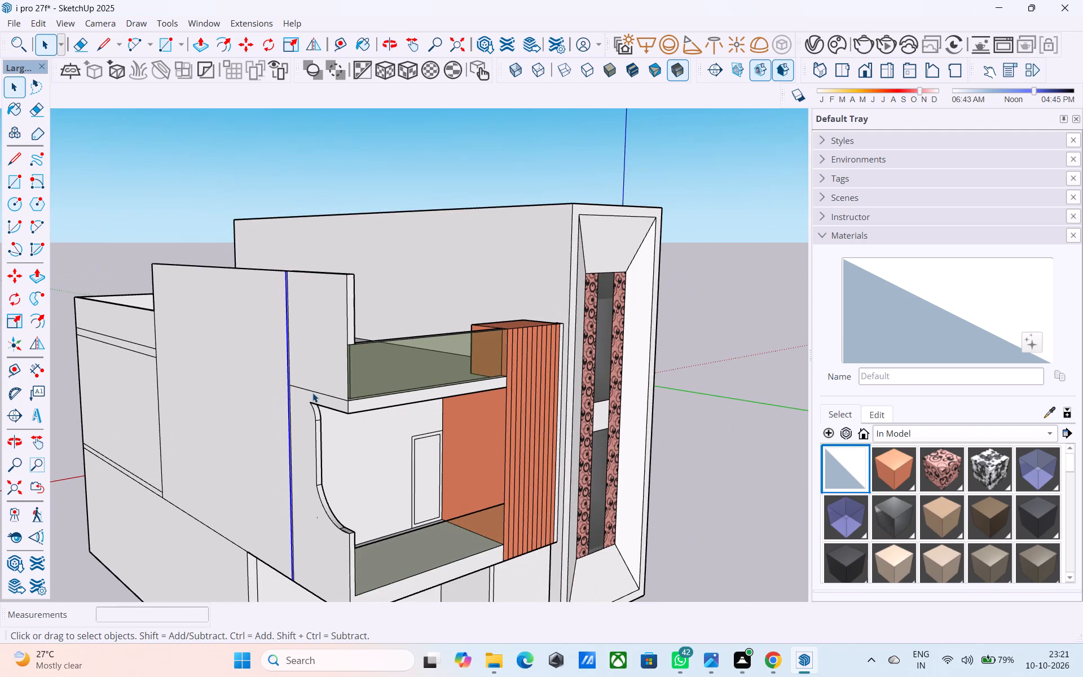
Save the model and clear the selection.
key(ctrl+s)
scroll(313, 393, down, 4)
click(604, 454)
Push the end face of the small leftover bar on the ground floor back to the recessed front wall.
middle_drag(437, 442, 303, 357)
scroll(302, 360, down, 3)
middle_drag(301, 365, 415, 398)
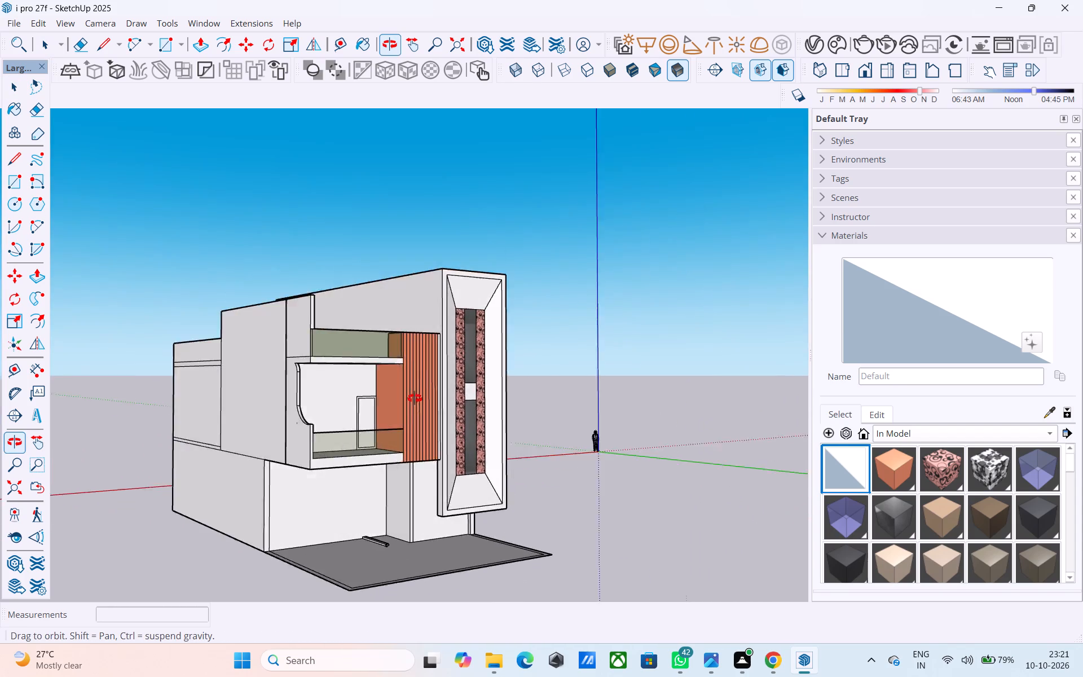
middle_drag(415, 398, 169, 323)
middle_drag(199, 348, 488, 451)
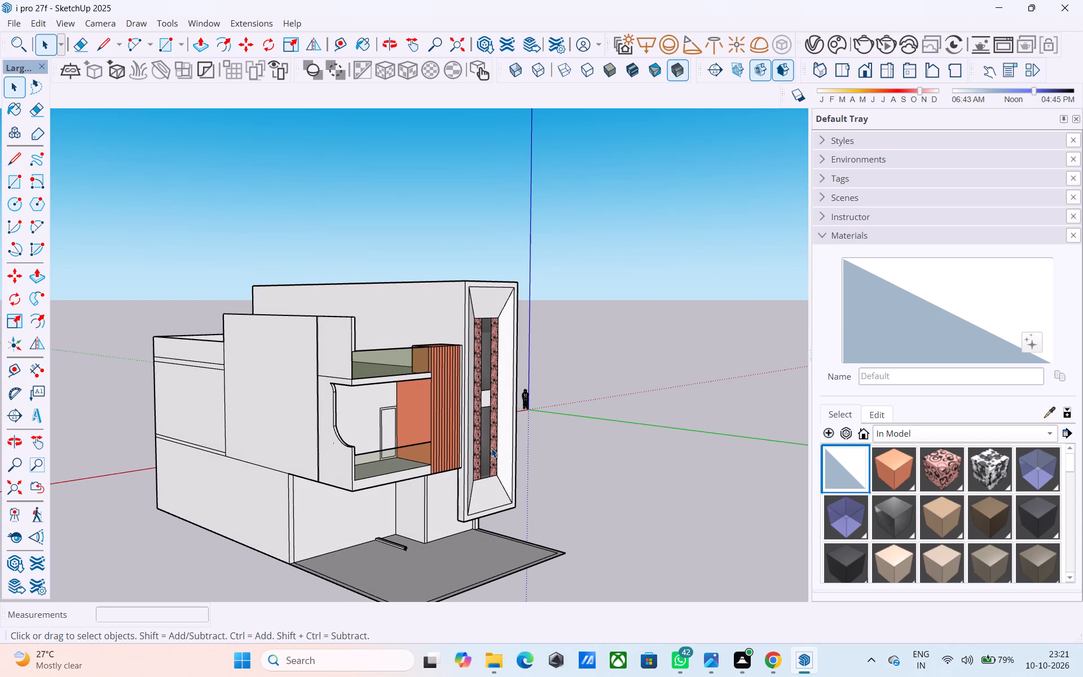
scroll(345, 606, up, 20)
scroll(345, 606, up, 4)
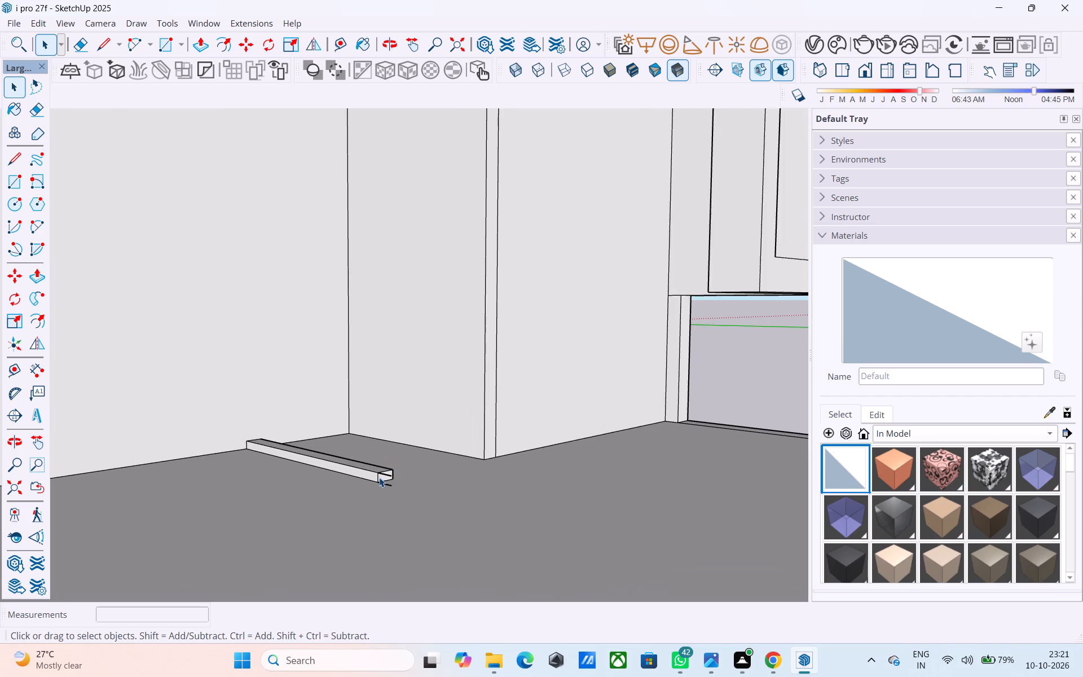
middle_drag(373, 480, 310, 488)
scroll(310, 488, up, 11)
key(r)
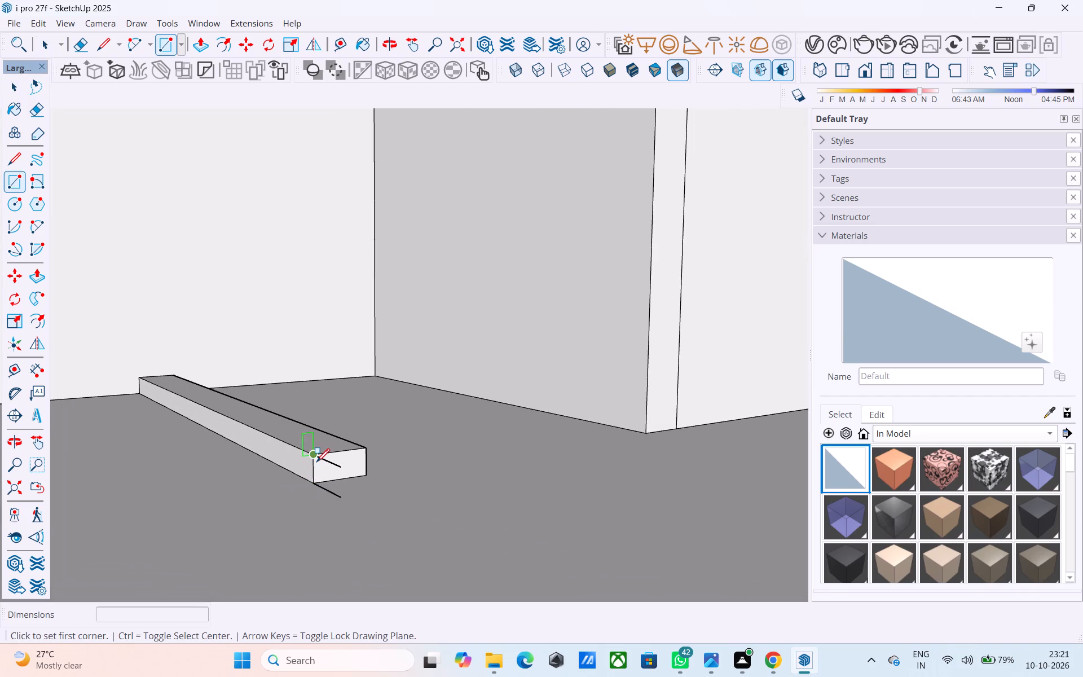
key(space)
click(326, 468)
key(p)
click(327, 468)
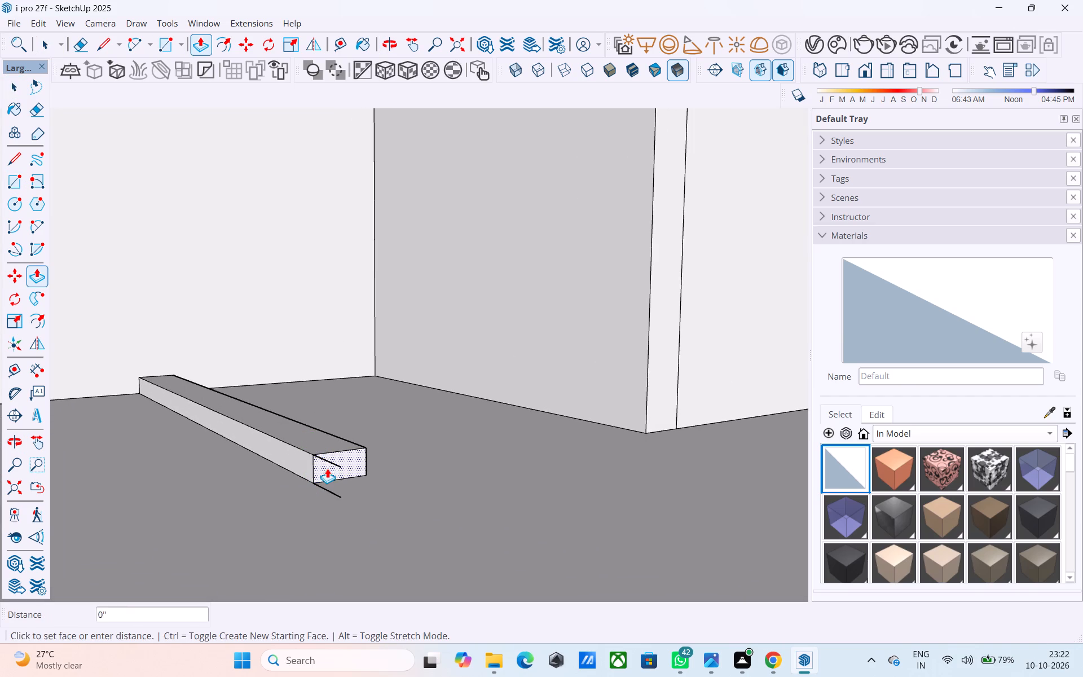
click(169, 322)
Erase the bar's leftover outline on the recessed wall and its stray edges across the floor slab.
key(e)
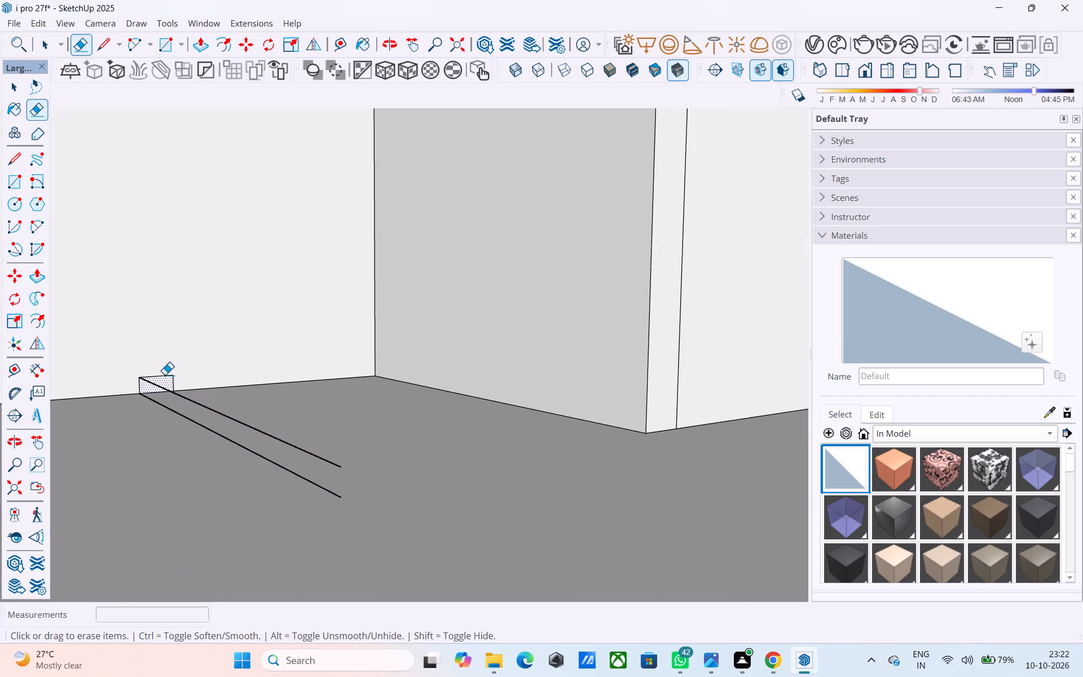
drag(162, 373, 144, 381)
drag(150, 381, 137, 384)
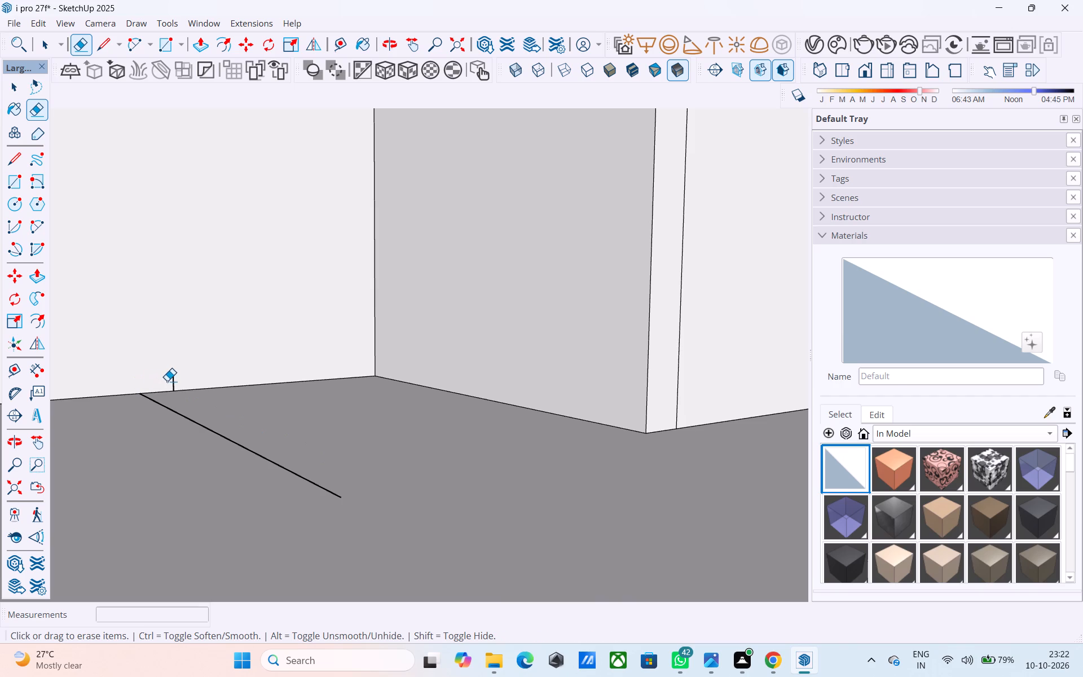
click(171, 380)
drag(174, 420, 179, 417)
click(180, 417)
key(space)
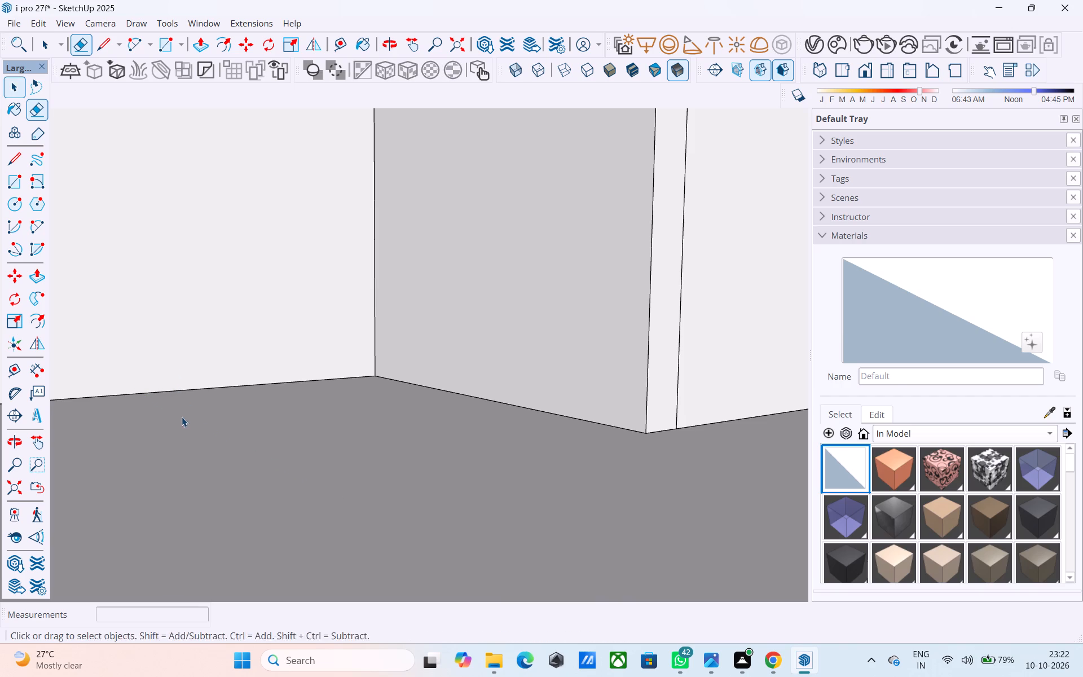
Draw a short horizontal line across the narrow end face of the projecting ground-floor wall, just below the balcony underside.
scroll(183, 423, down, 19)
middle_drag(186, 427, 197, 442)
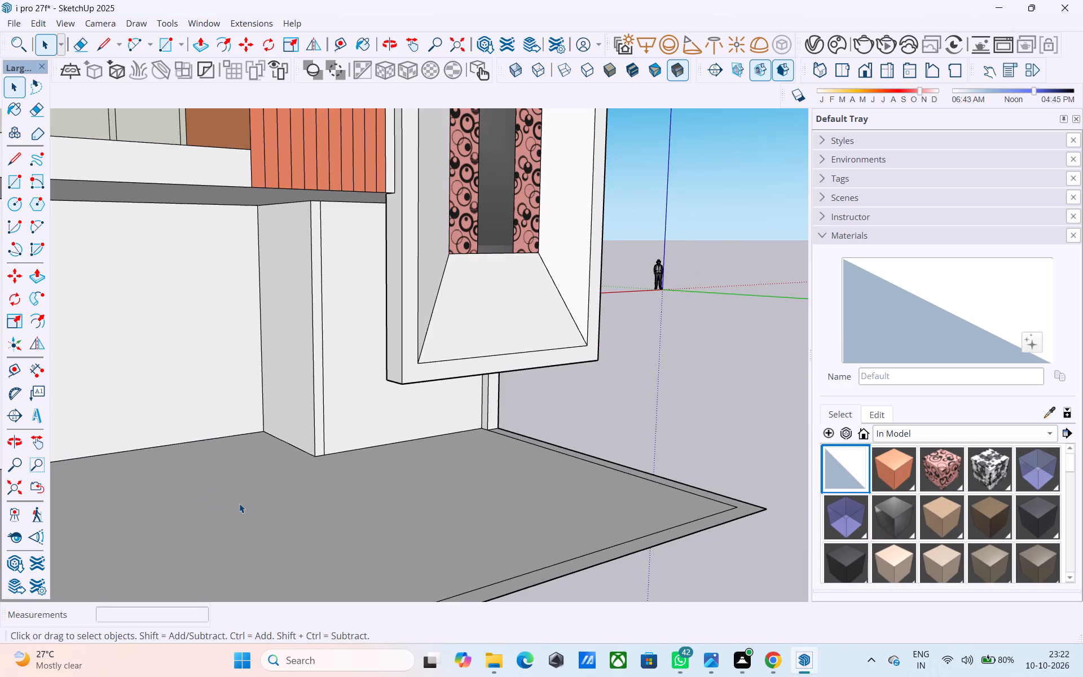
middle_drag(239, 503, 441, 471)
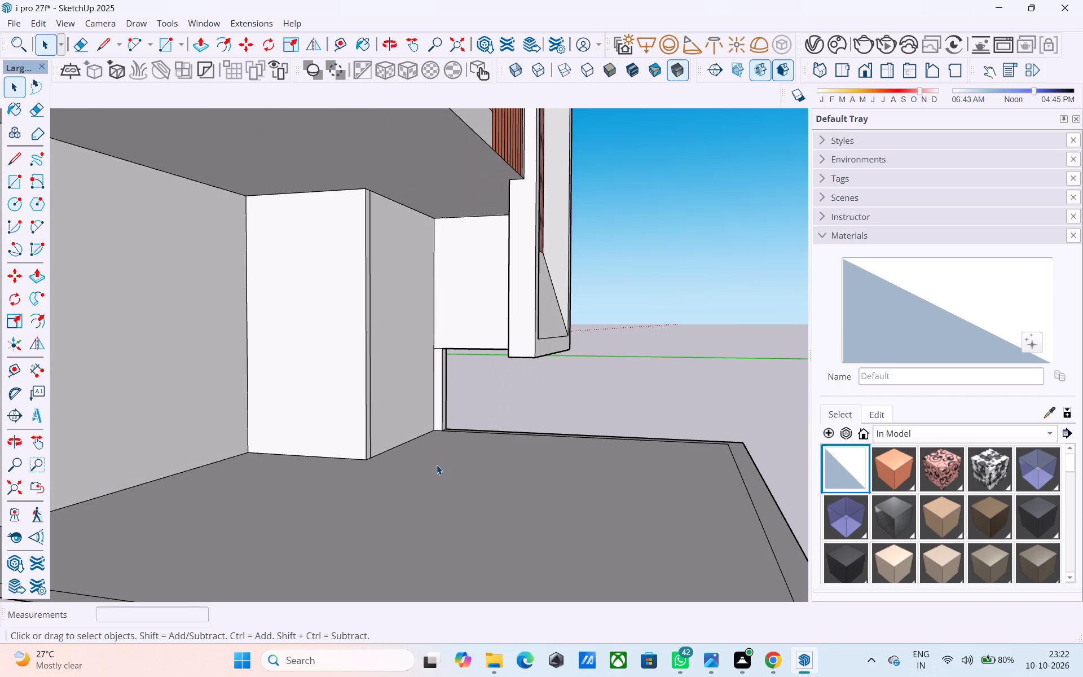
middle_drag(425, 464, 289, 509)
scroll(322, 341, up, 4)
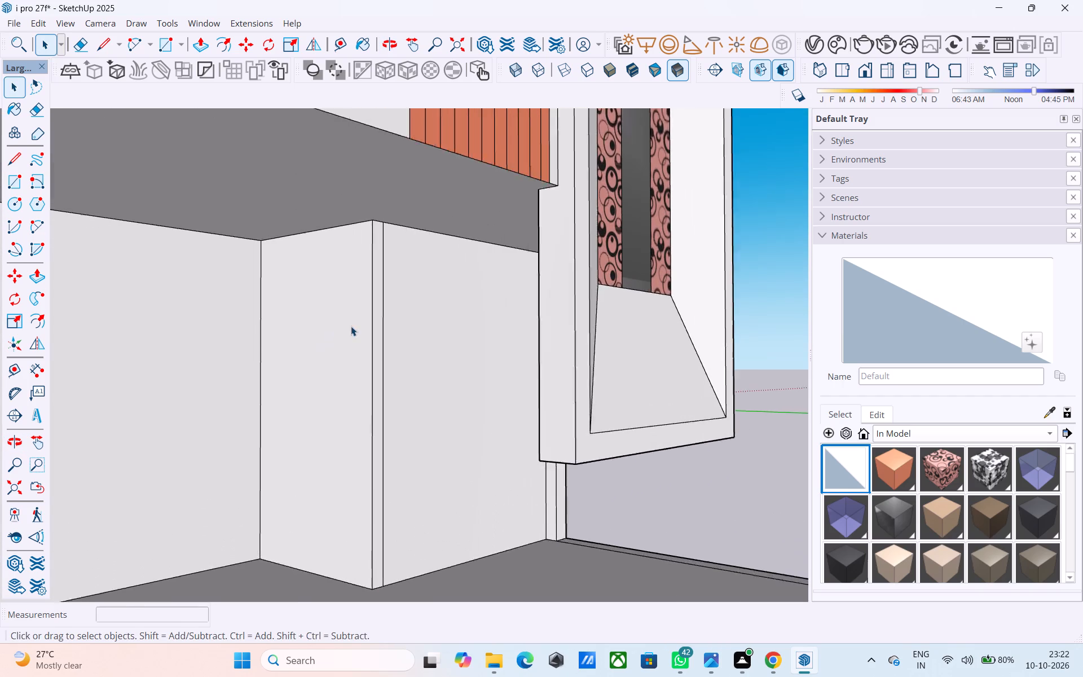
scroll(351, 326, up, 1)
key(l)
click(391, 253)
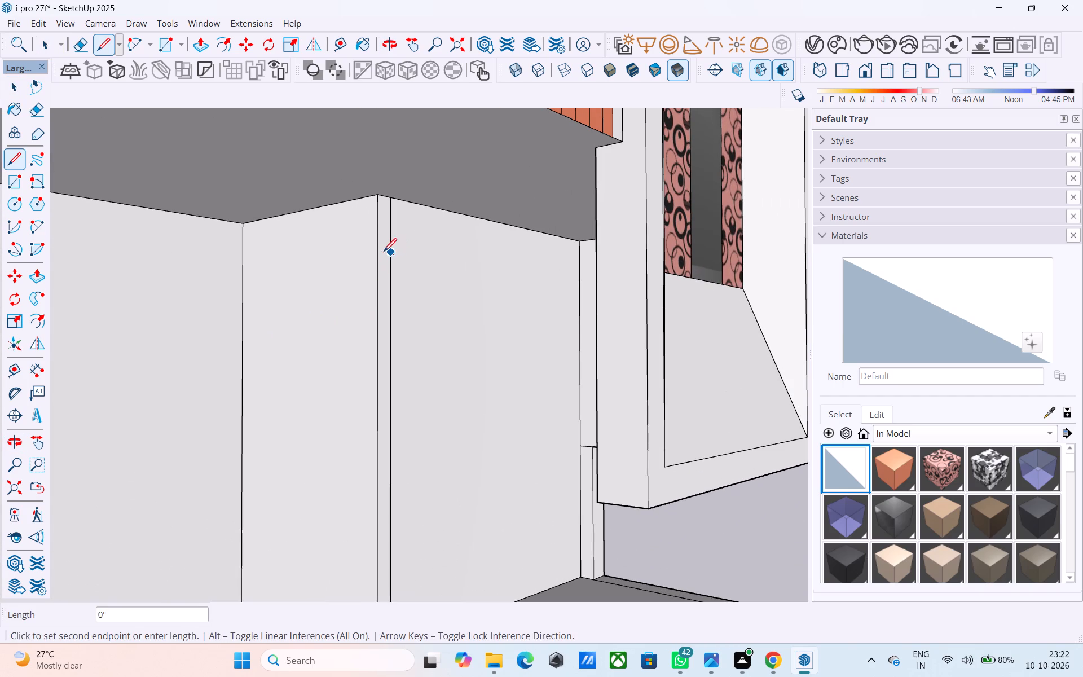
click(380, 250)
key(space)
Extrude the small top section of that wall end under the balcony out to the tall framed tower as a beam.
click(385, 247)
key(p)
click(385, 247)
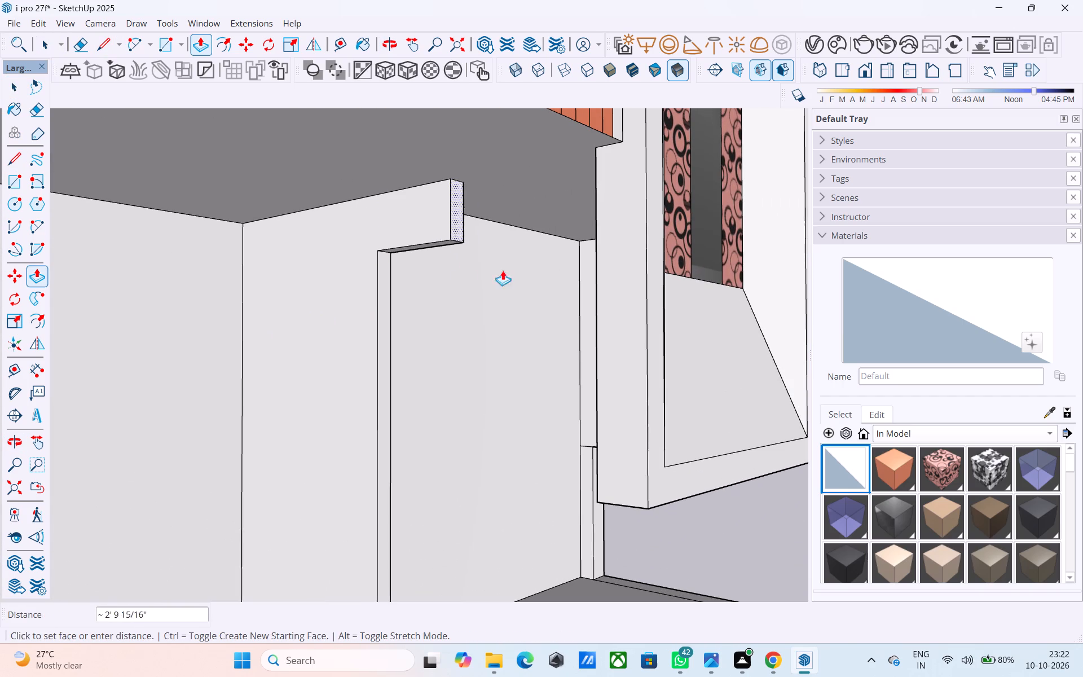
click(618, 271)
key(space)
scroll(562, 363, down, 4)
middle_drag(553, 377, 585, 386)
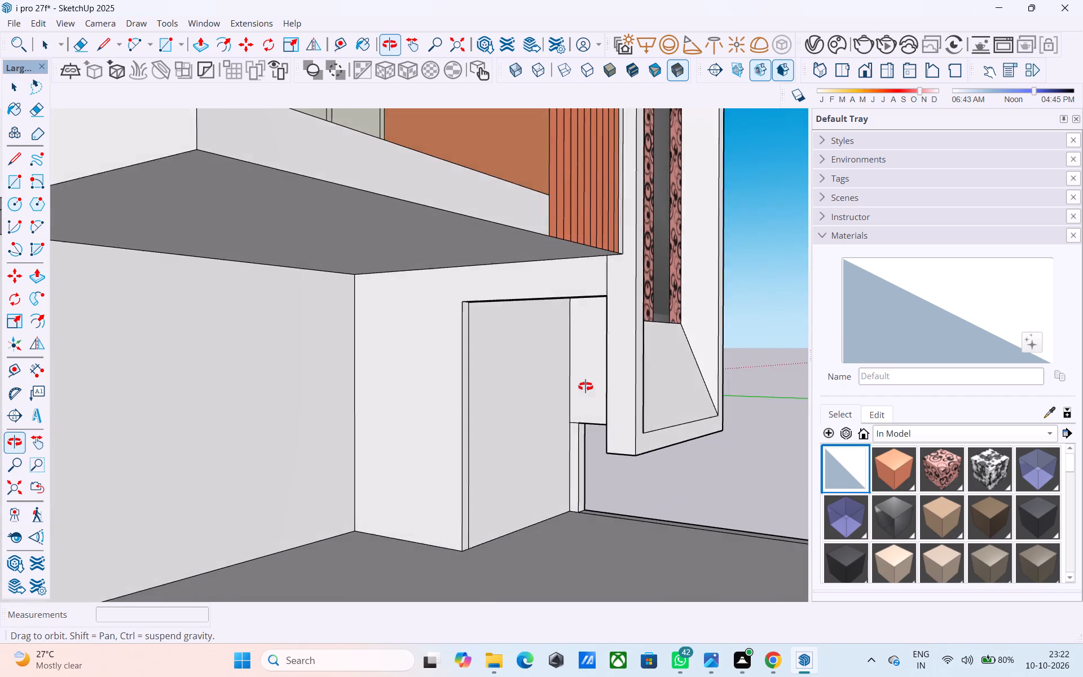
Examine the new beam under the balcony and the recessed ground-floor front from several angles and distances.
middle_drag(585, 386, 621, 376)
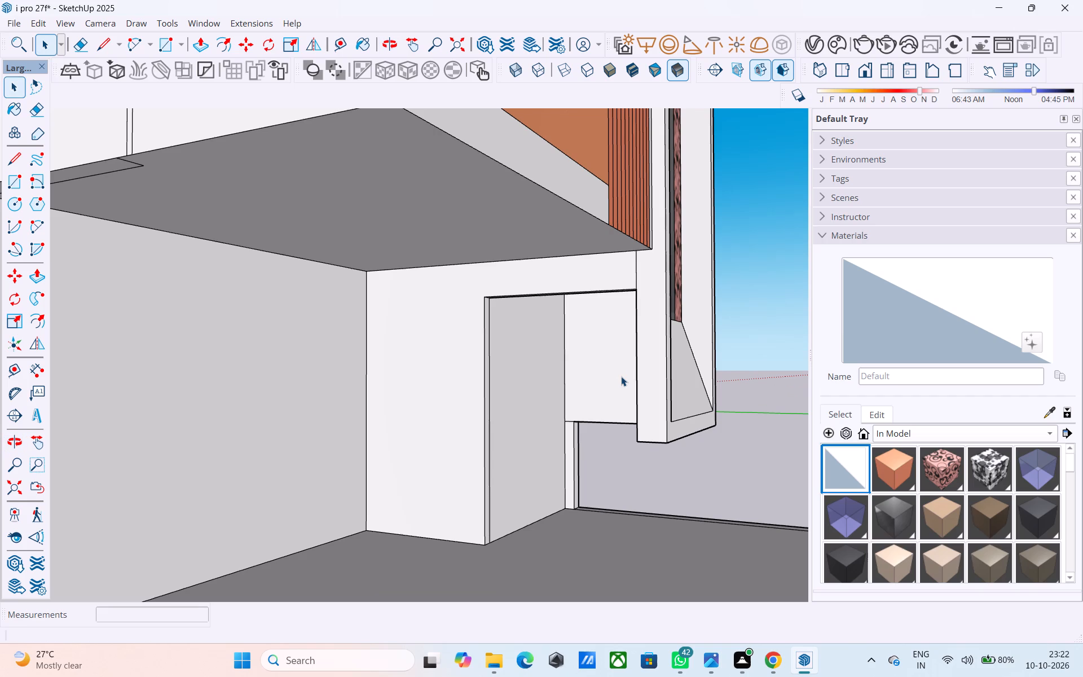
middle_drag(541, 417, 512, 420)
scroll(512, 420, down, 2)
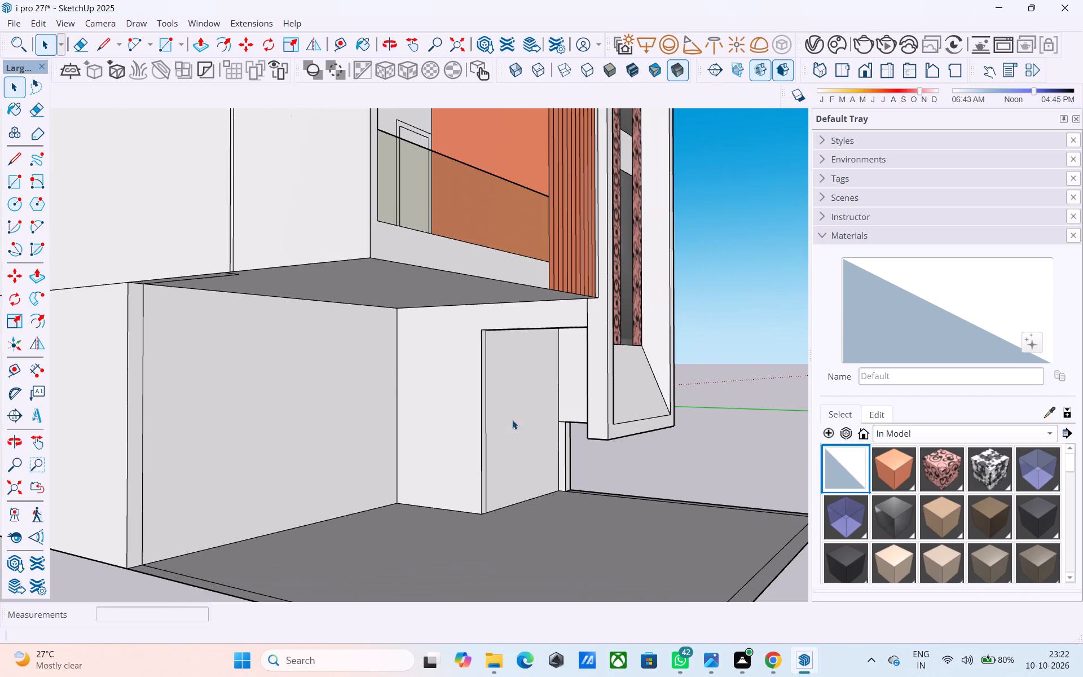
scroll(512, 420, down, 5)
middle_drag(511, 424, 521, 466)
scroll(518, 466, down, 2)
middle_drag(518, 466, 587, 489)
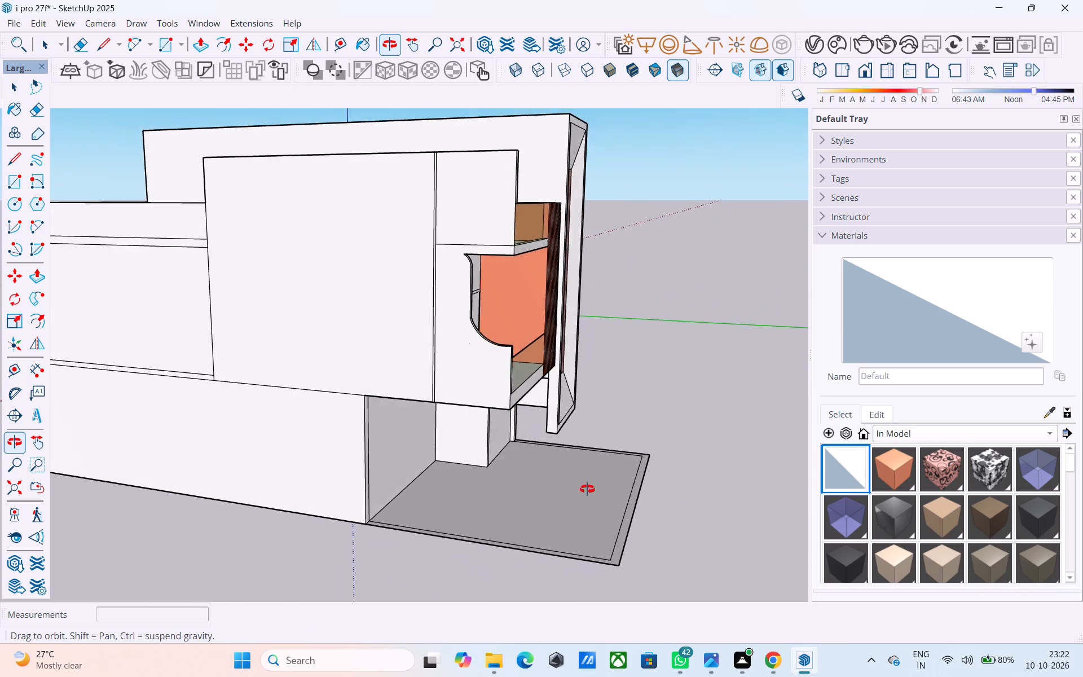
middle_drag(587, 489, 629, 473)
middle_drag(549, 463, 563, 458)
scroll(563, 456, up, 4)
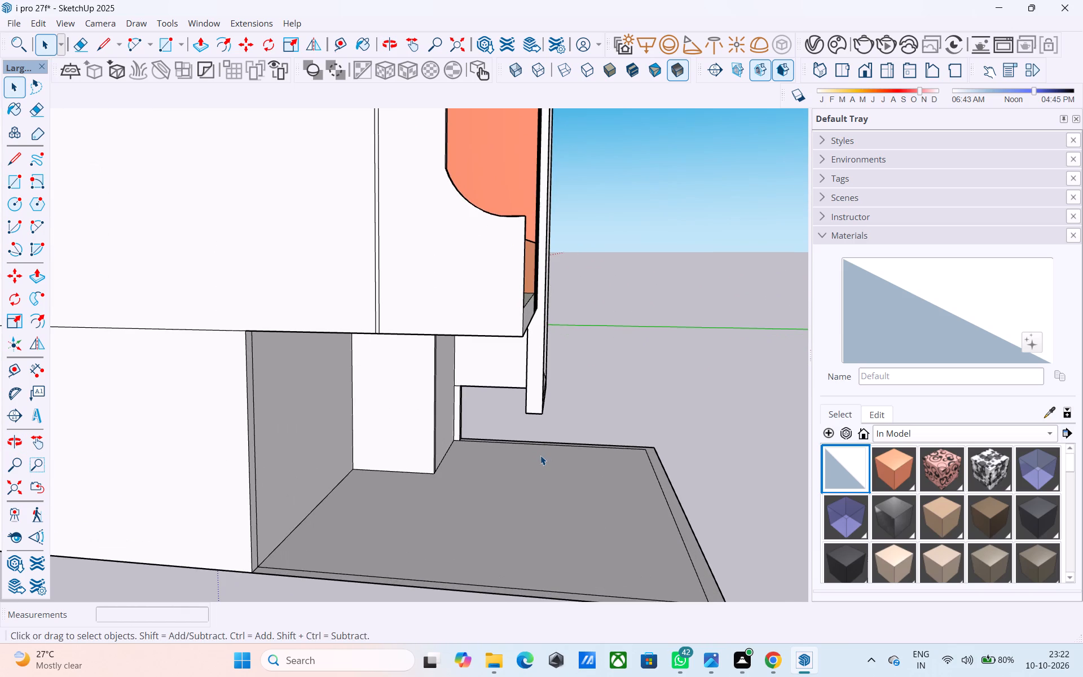
scroll(540, 455, up, 1)
scroll(540, 455, down, 2)
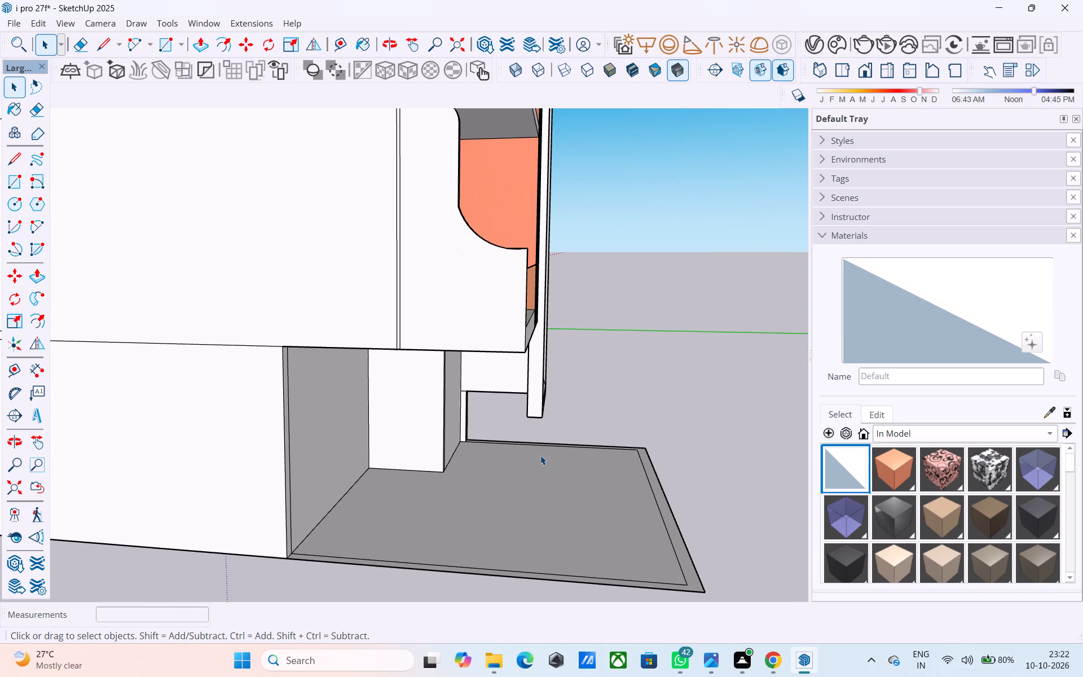
scroll(508, 432, up, 7)
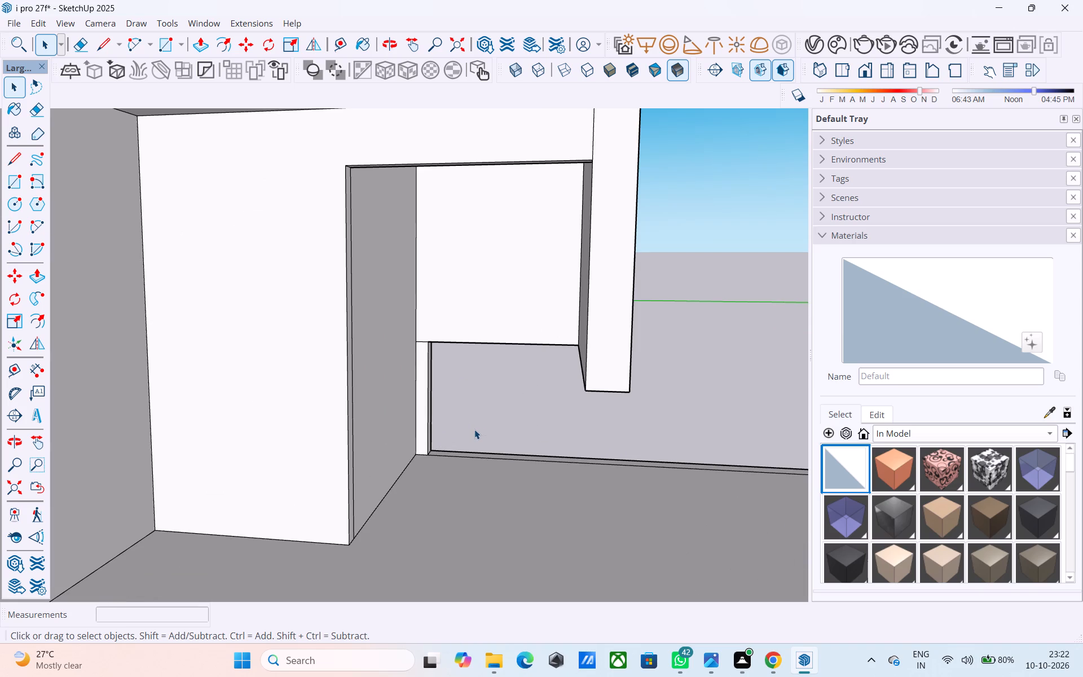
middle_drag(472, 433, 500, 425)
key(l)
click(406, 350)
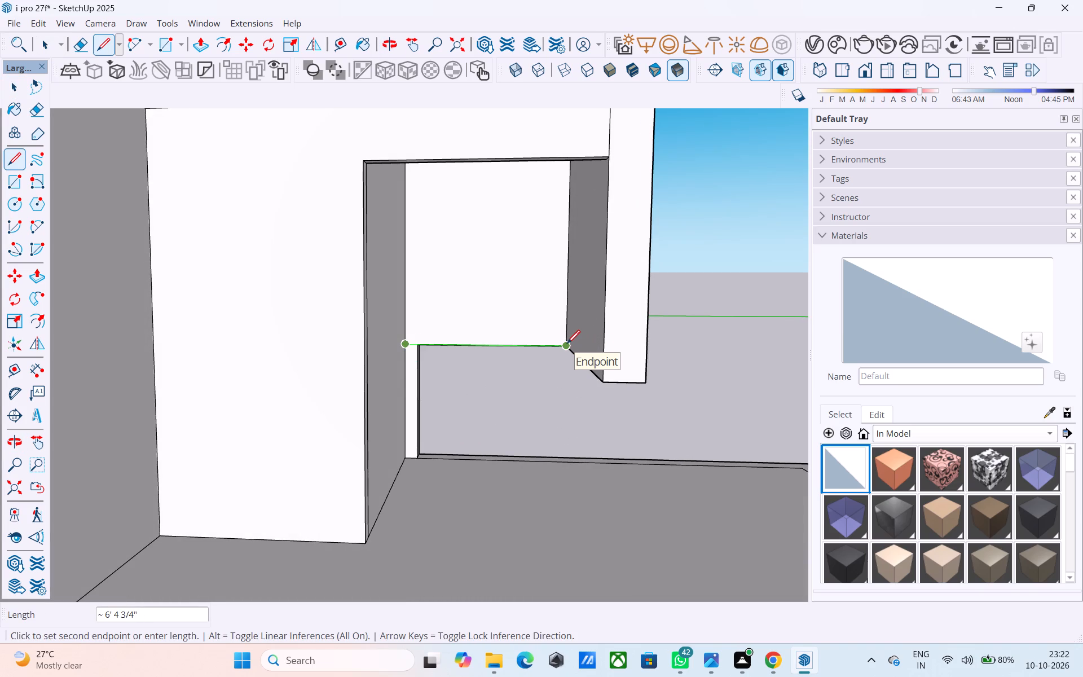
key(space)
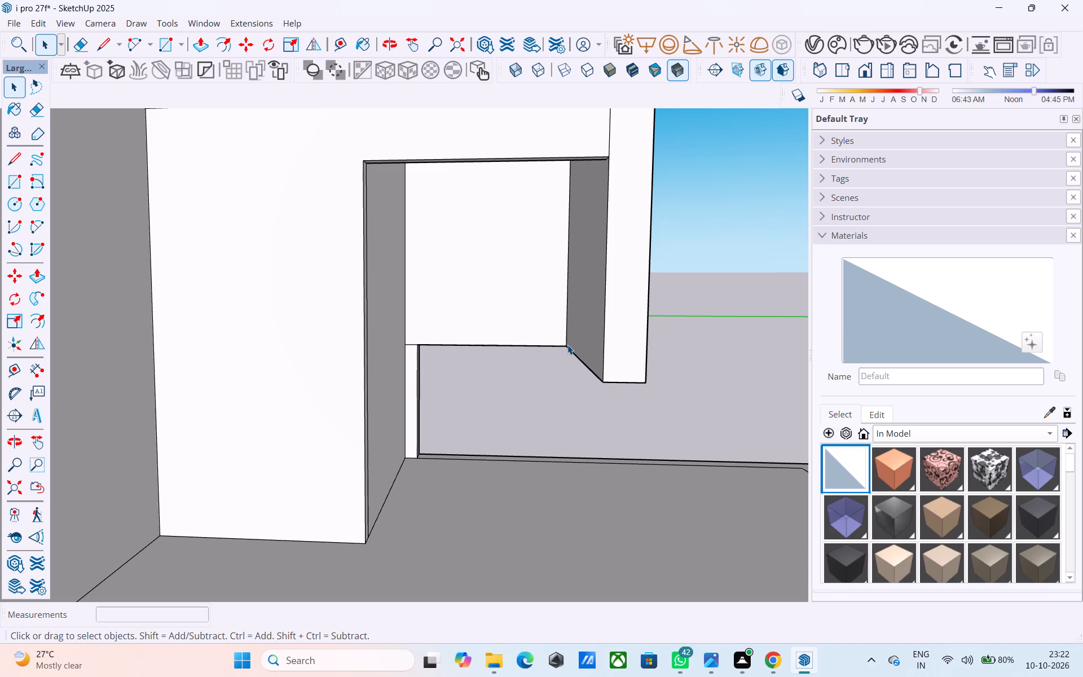
Examine the whole house from the front corner and the grooved side wall.
middle_drag(567, 427, 475, 436)
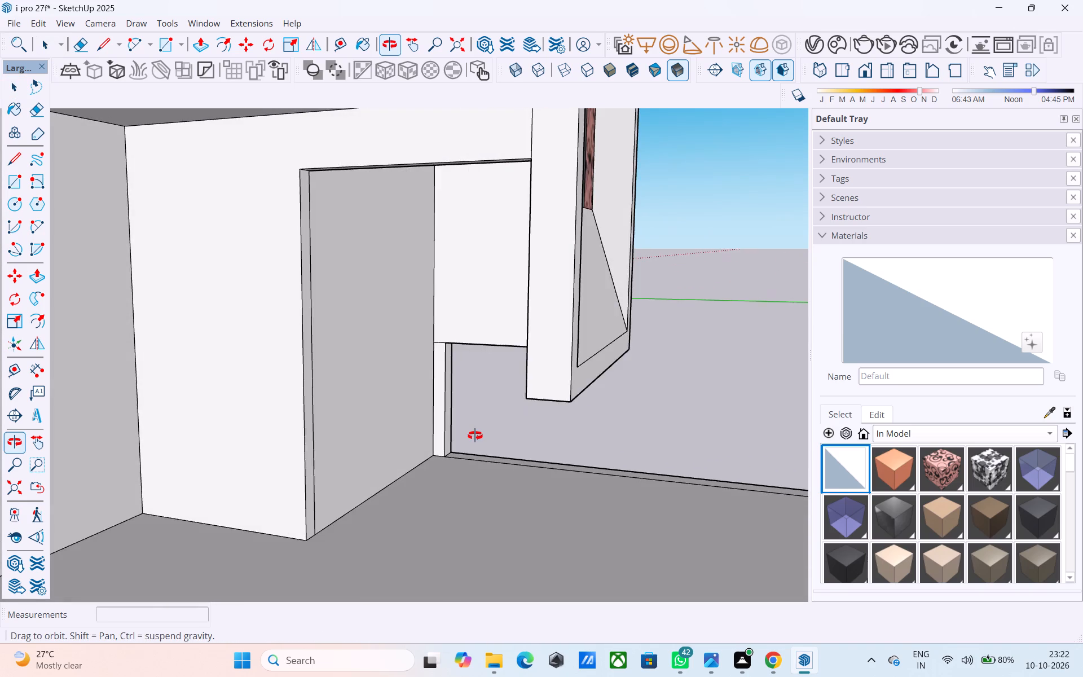
middle_drag(475, 436, 534, 432)
scroll(534, 432, down, 1)
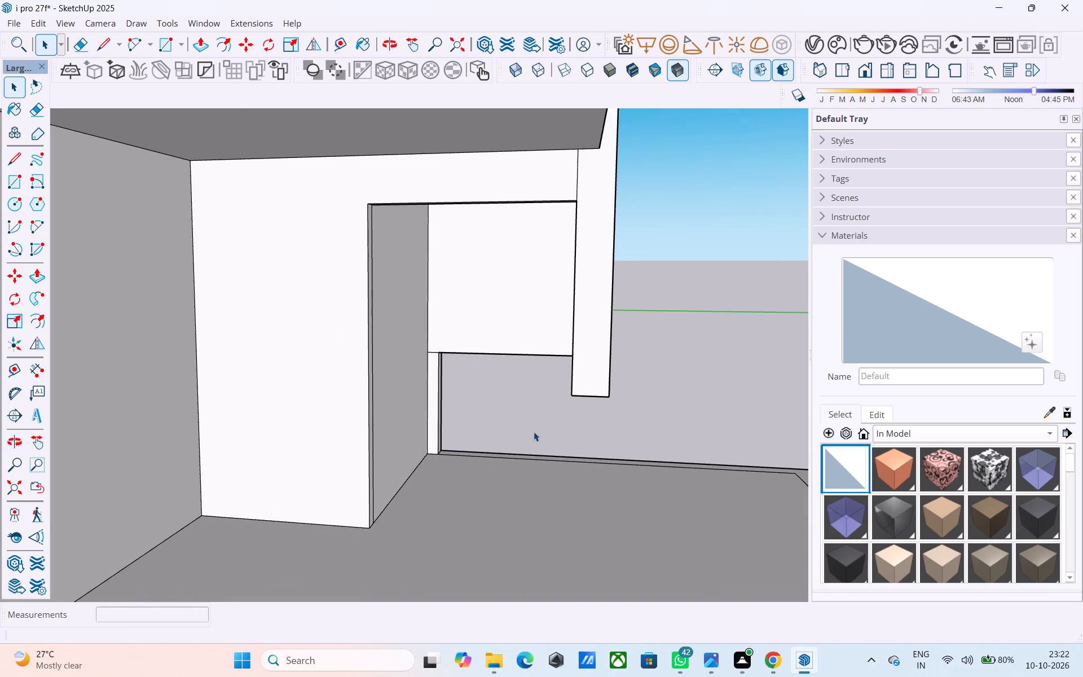
middle_drag(534, 432, 361, 429)
scroll(361, 445, down, 3)
middle_drag(359, 454, 344, 464)
scroll(362, 478, down, 4)
scroll(582, 519, down, 3)
scroll(537, 420, down, 3)
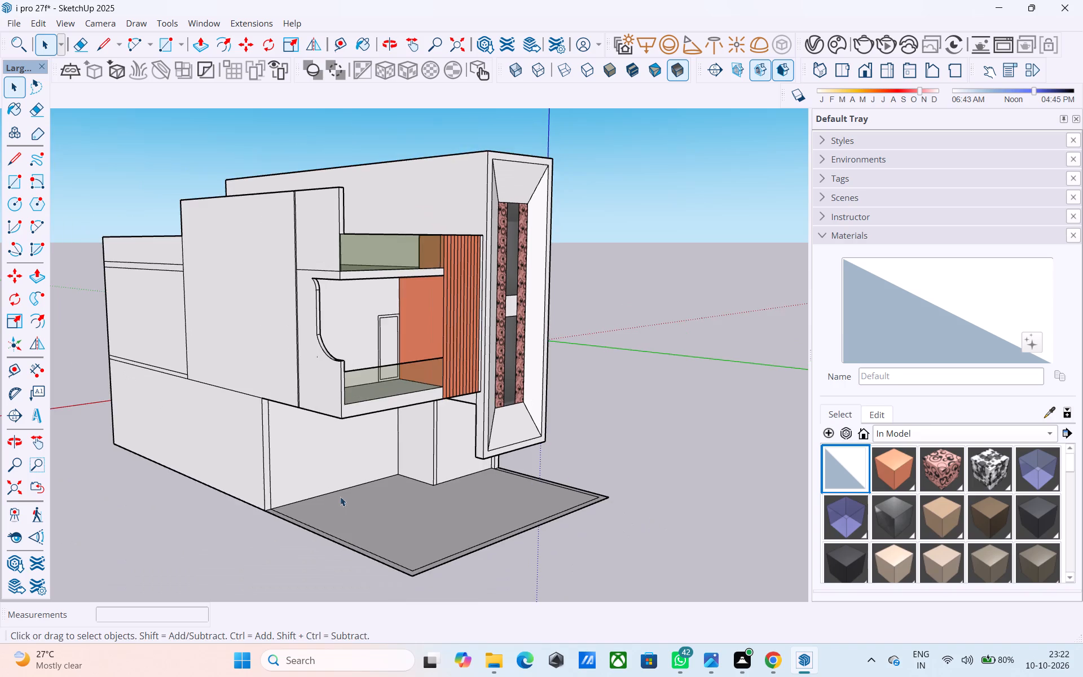
middle_drag(295, 482, 354, 474)
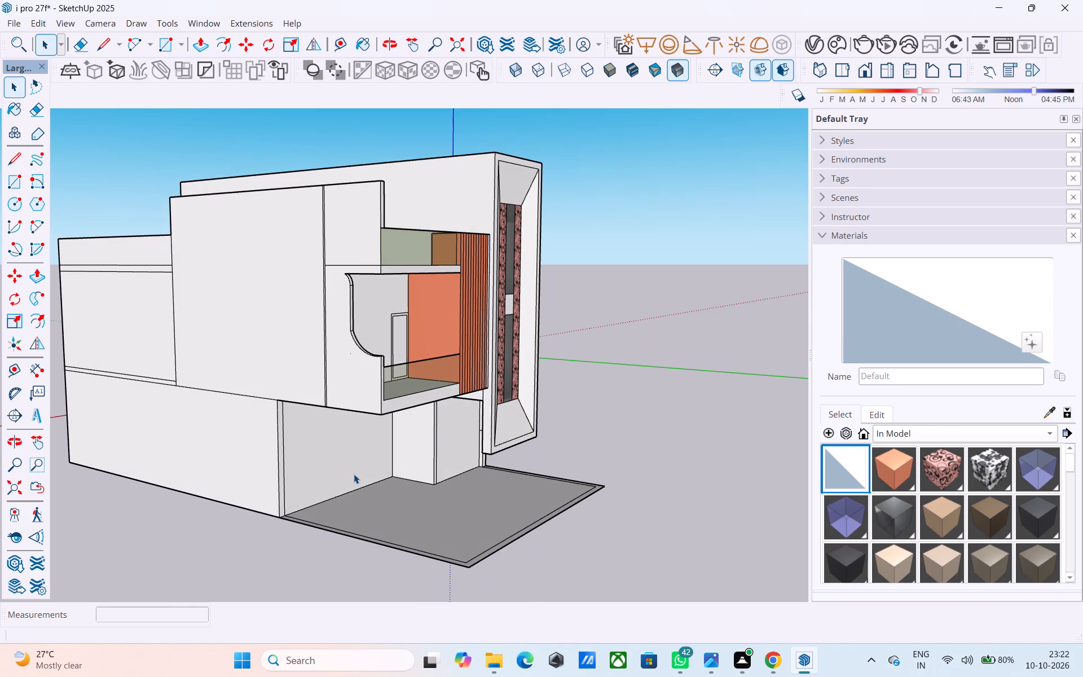
scroll(355, 477, down, 1)
middle_drag(355, 477, 450, 478)
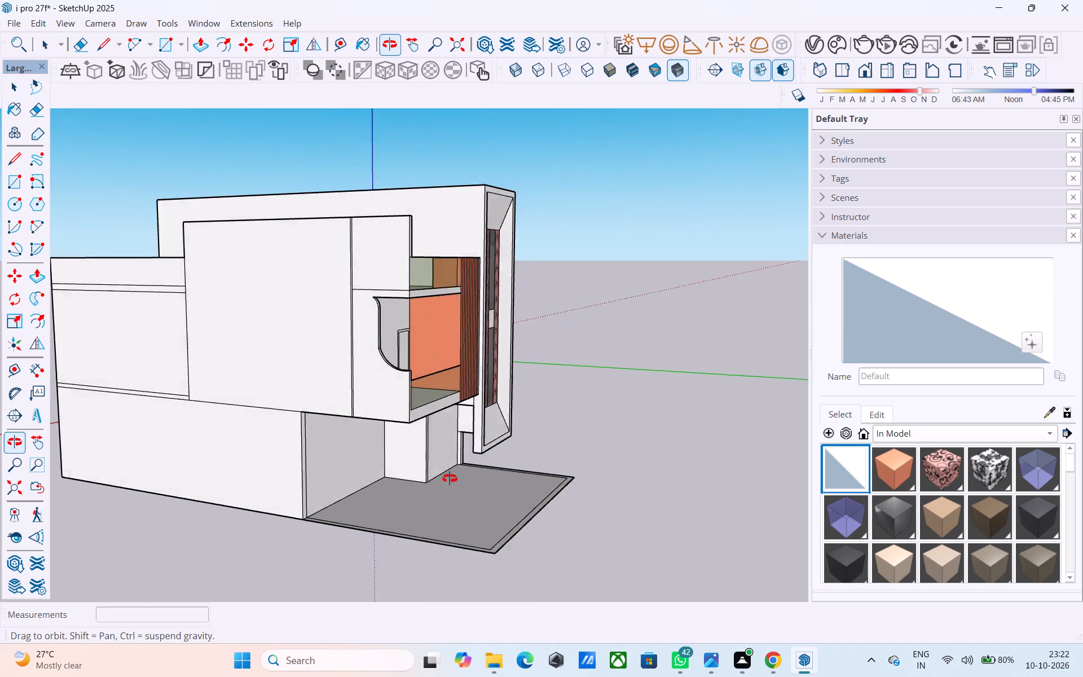
middle_drag(450, 478, 525, 471)
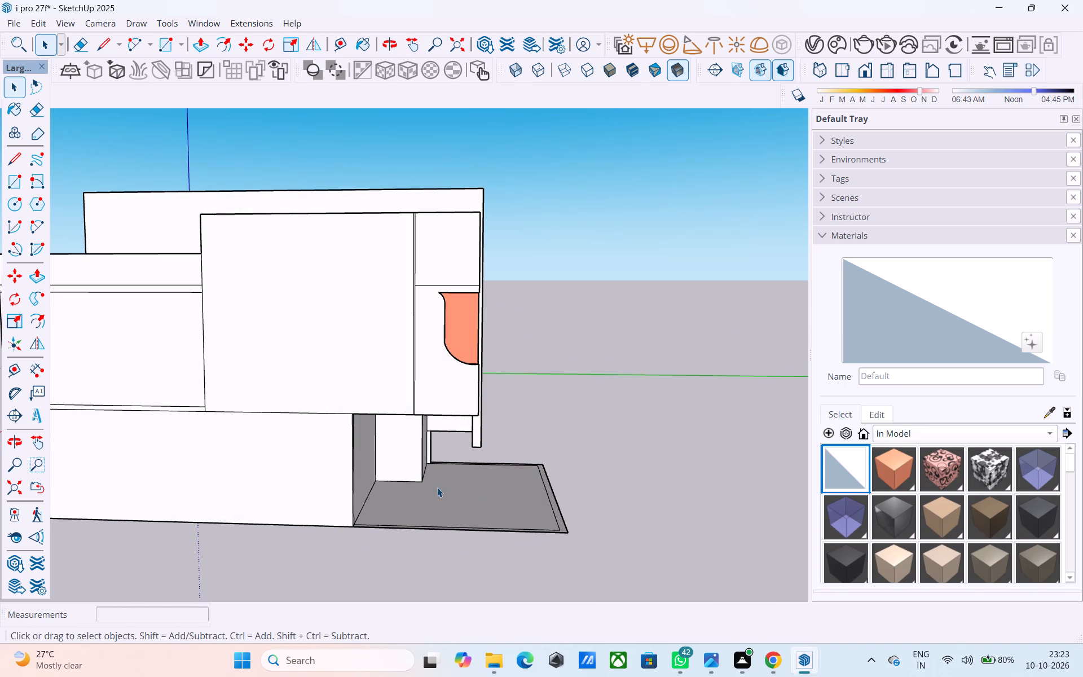
middle_drag(443, 446, 353, 447)
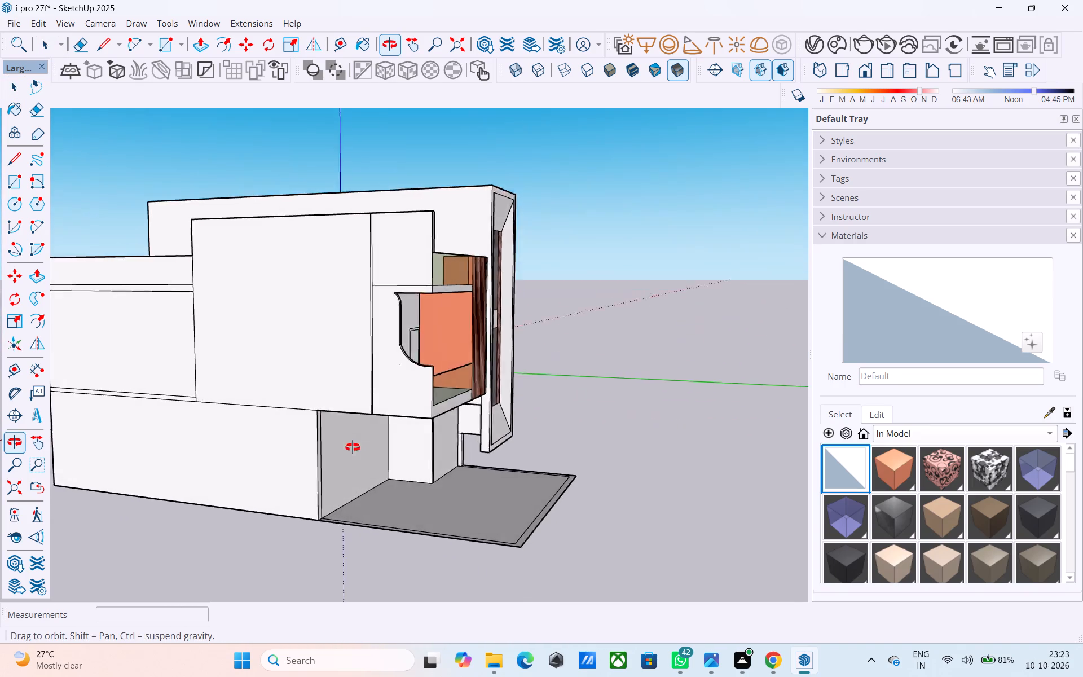
middle_drag(353, 447, 481, 457)
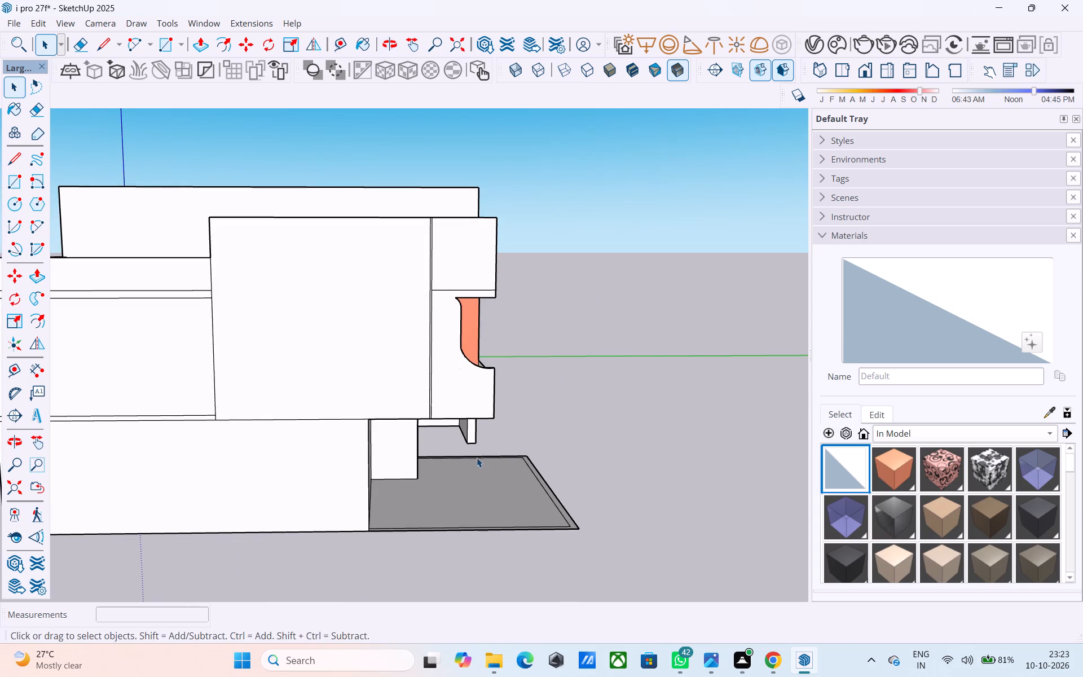
Copy the rear vertical edge of the projecting upper side wall 4' inward across its face.
shift+middle_drag(472, 455, 475, 535)
scroll(212, 423, up, 1)
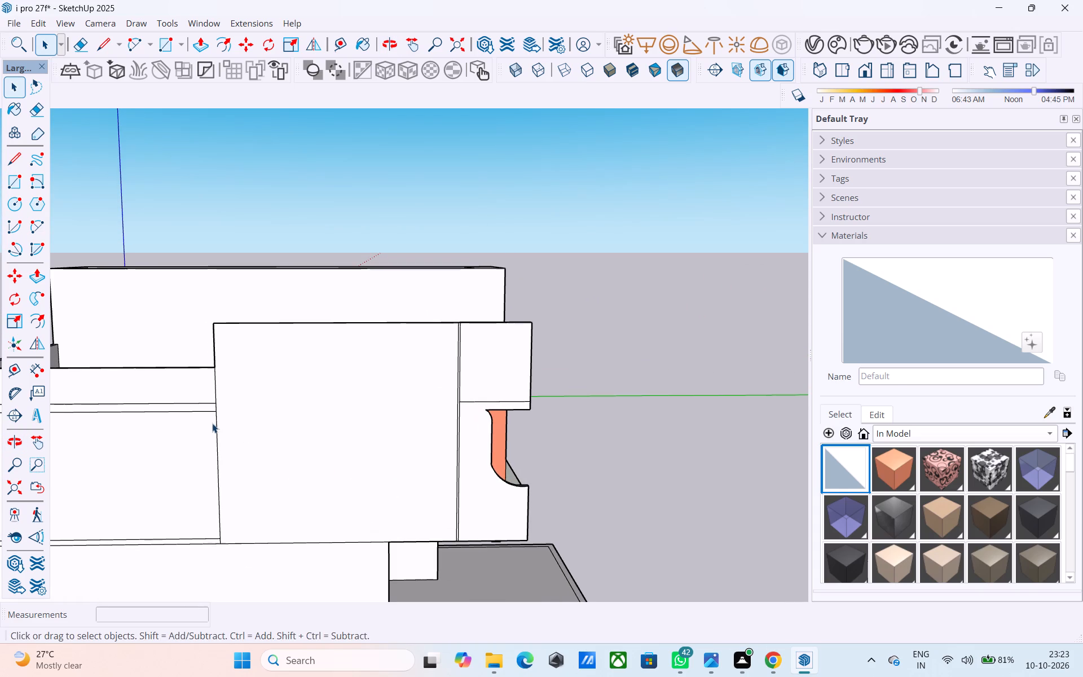
click(215, 381)
scroll(215, 381, up, 7)
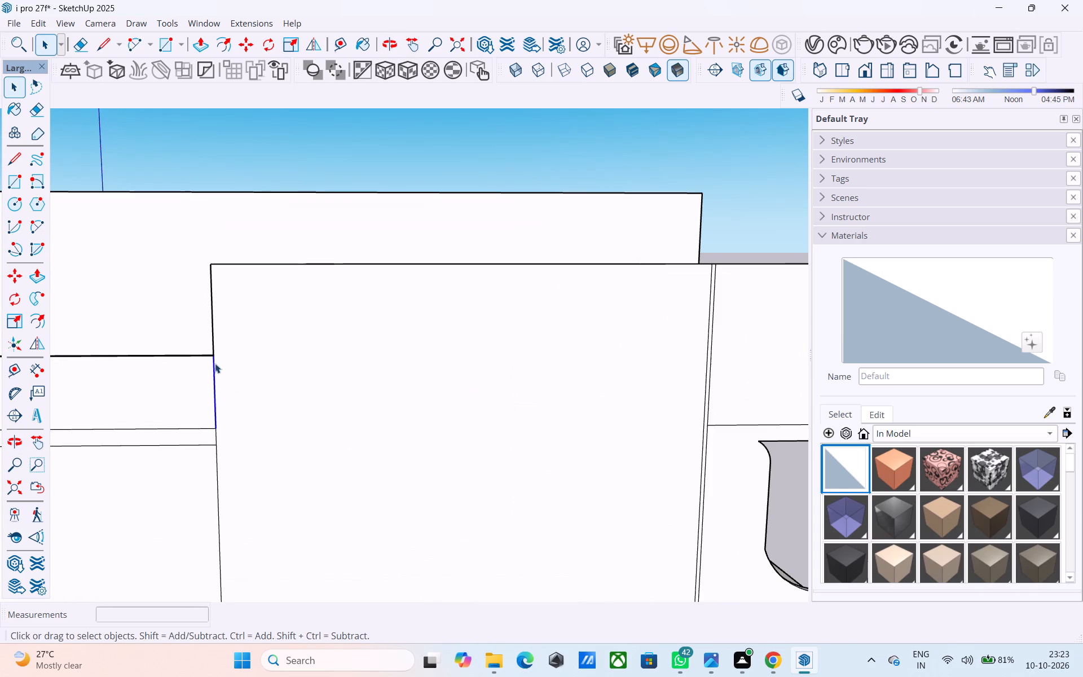
shift+click(211, 326)
shift+click(216, 464)
shift+click(215, 433)
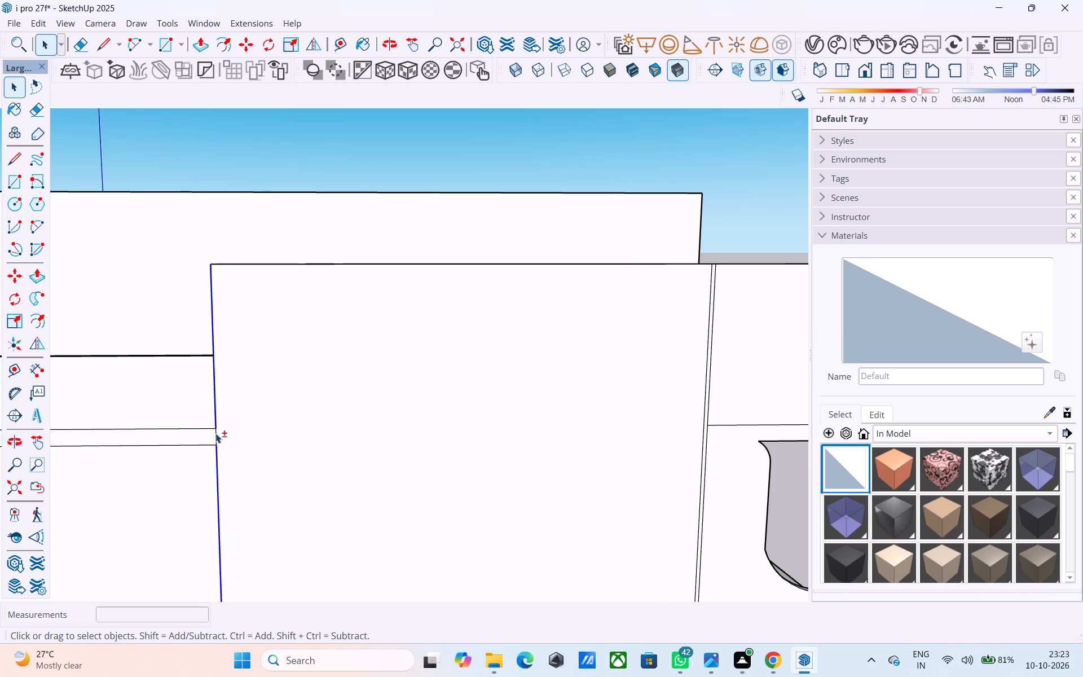
scroll(218, 446, down, 6)
key(m)
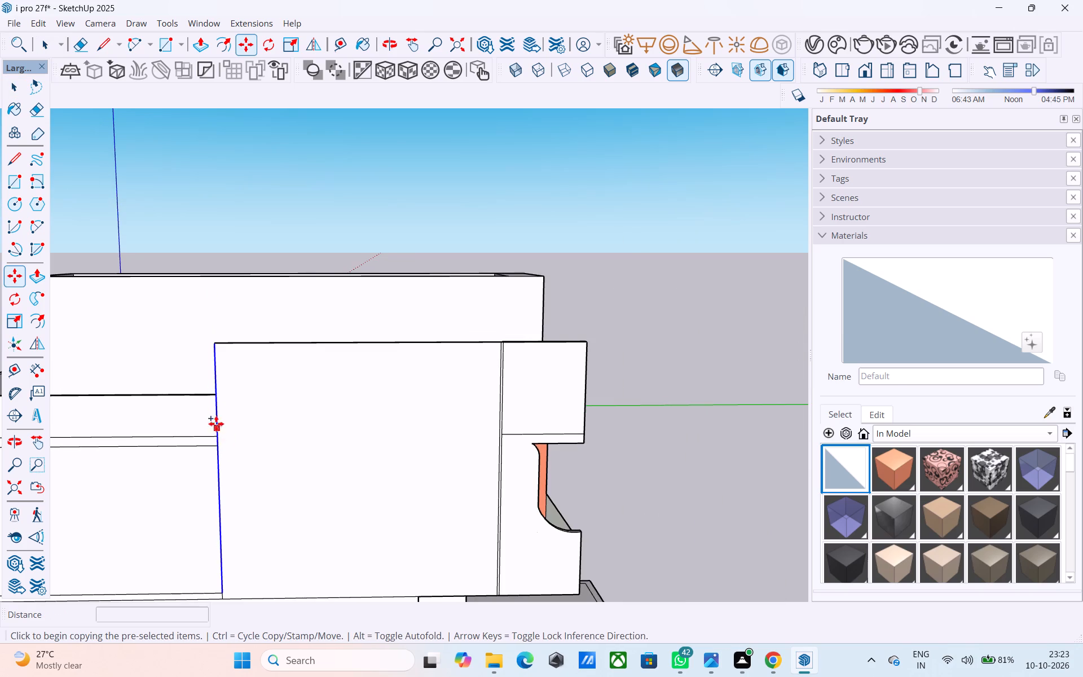
click(218, 345)
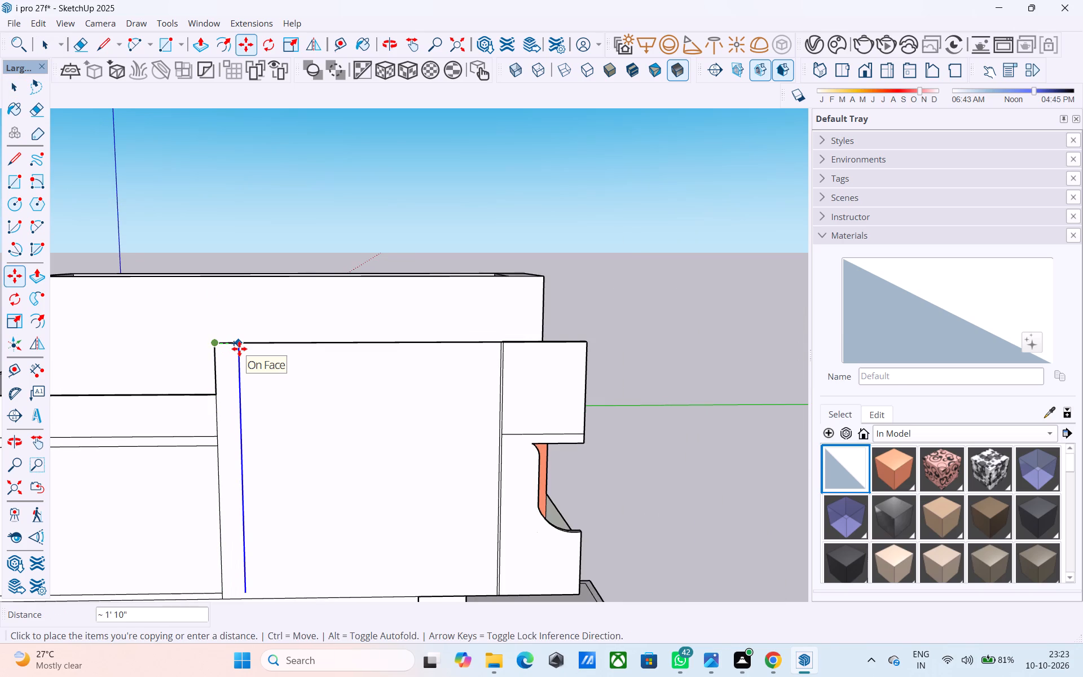
text(2')
key(Return)
text(4')
key(Return)
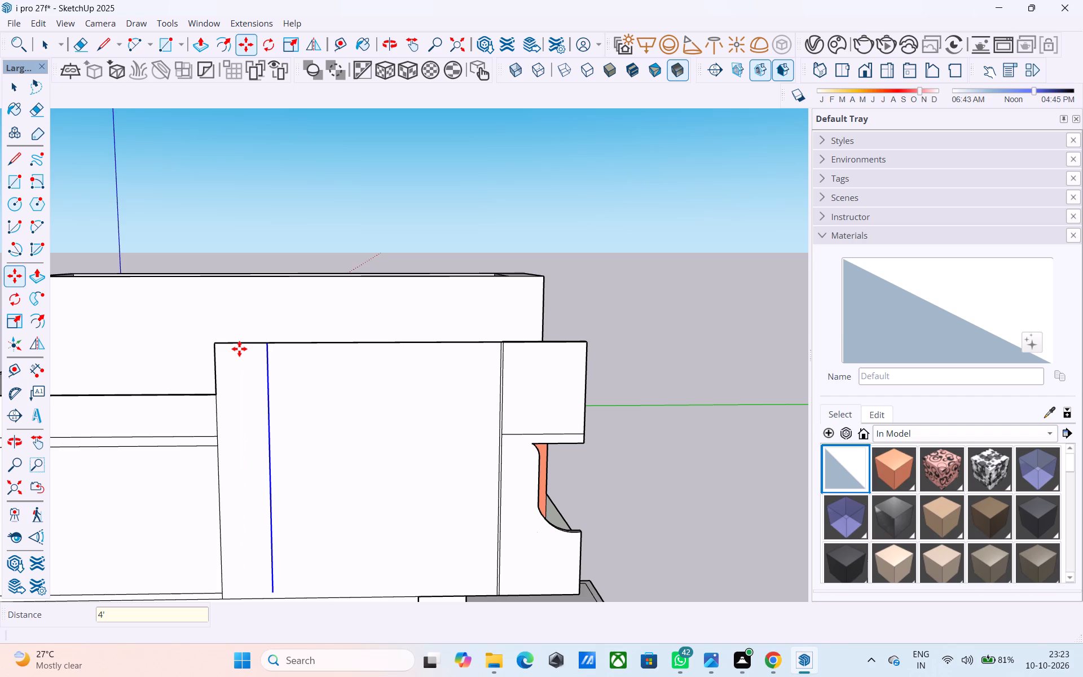
key(space)
Copy the inner vertical edge of the side wall's groove 4' toward the rear across the same wall face.
scroll(509, 406, up, 3)
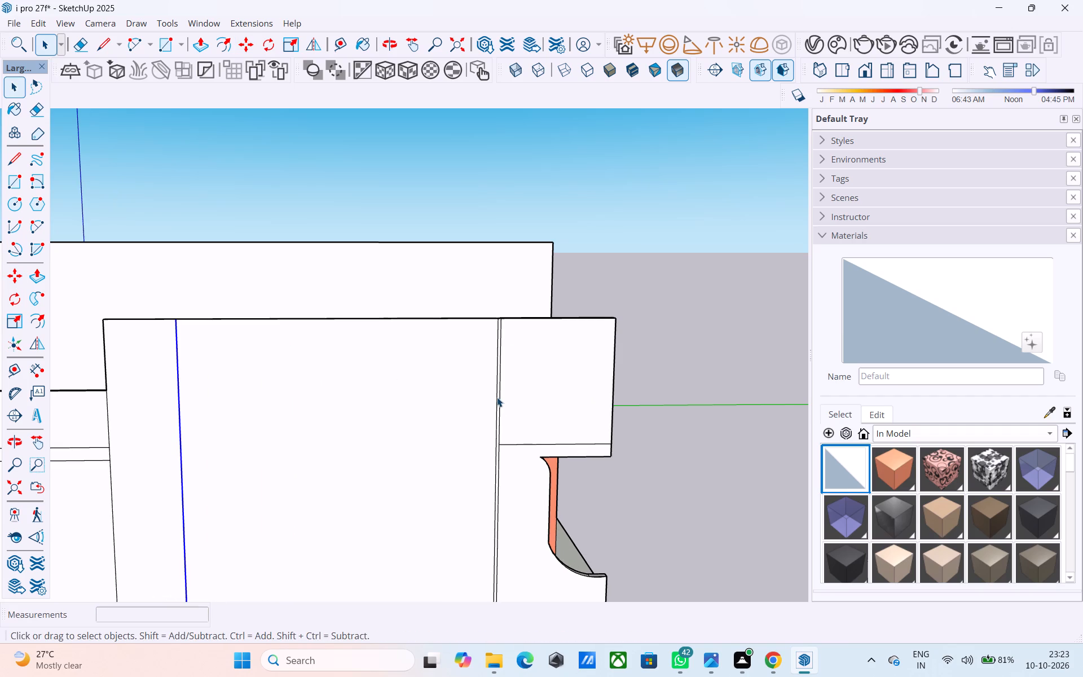
click(497, 397)
scroll(491, 394, down, 5)
scroll(495, 394, up, 4)
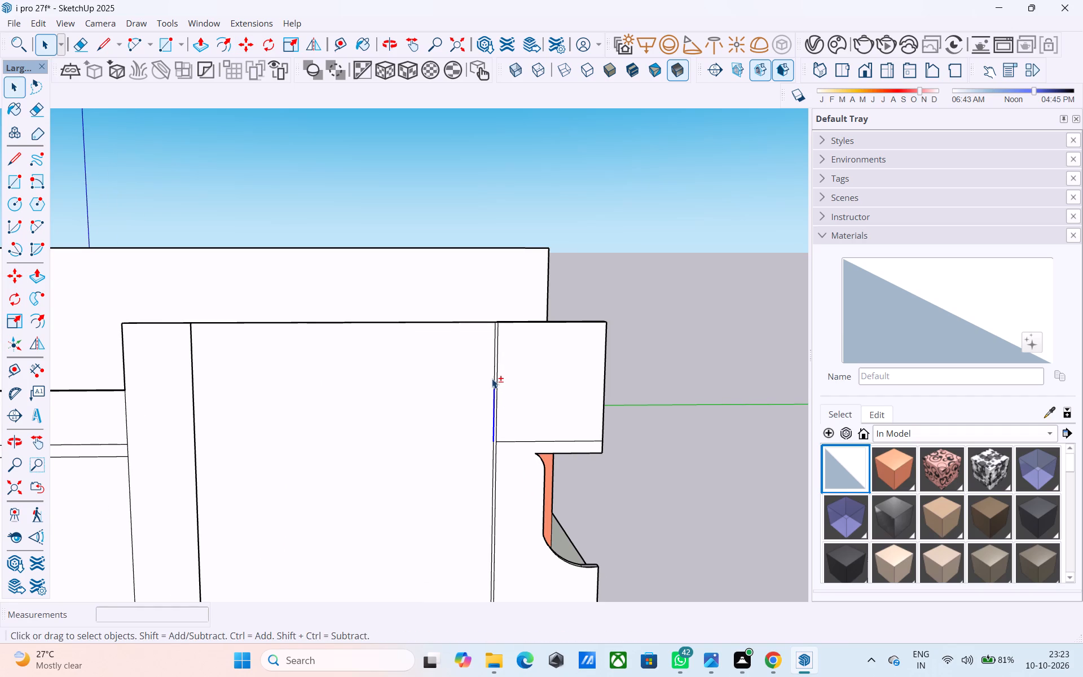
shift+click(493, 379)
shift+scroll(486, 372, down, 4)
shift+scroll(525, 483, up, 6)
shift+click(466, 437)
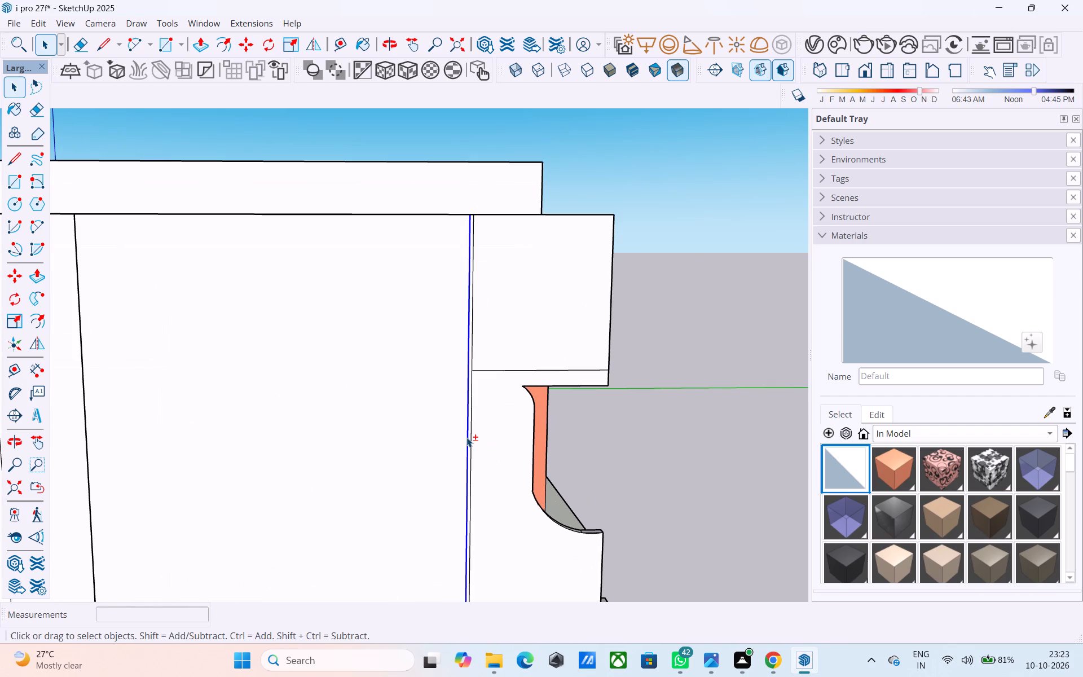
shift+scroll(467, 436, down, 6)
shift+middle_drag(468, 439, 463, 490)
key(m)
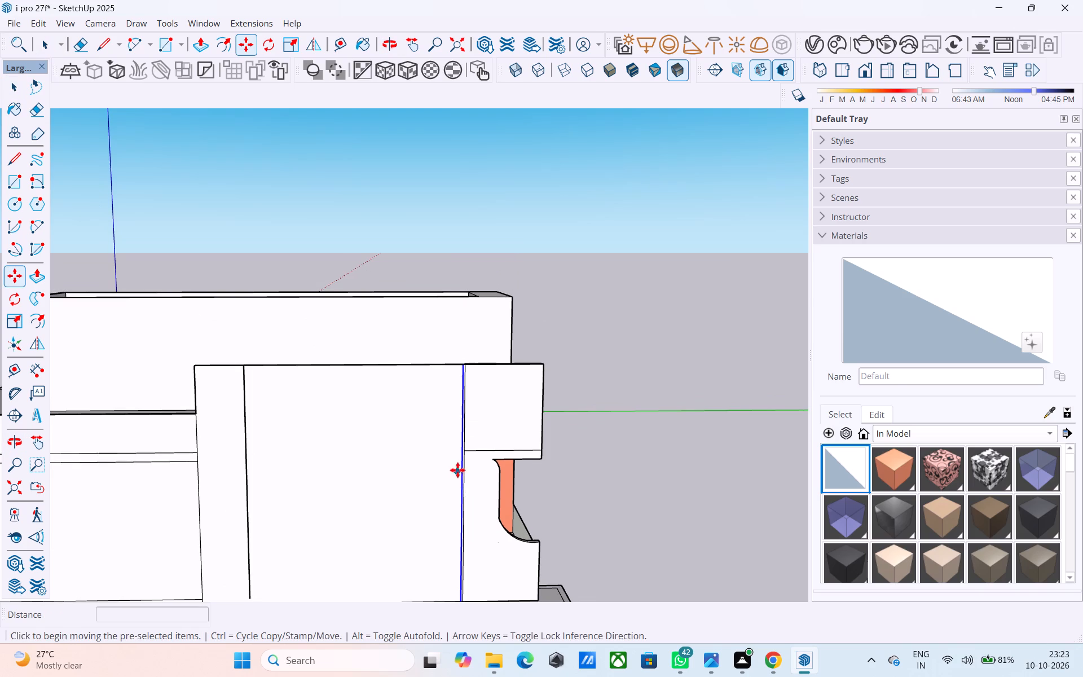
scroll(452, 410, up, 3)
click(463, 348)
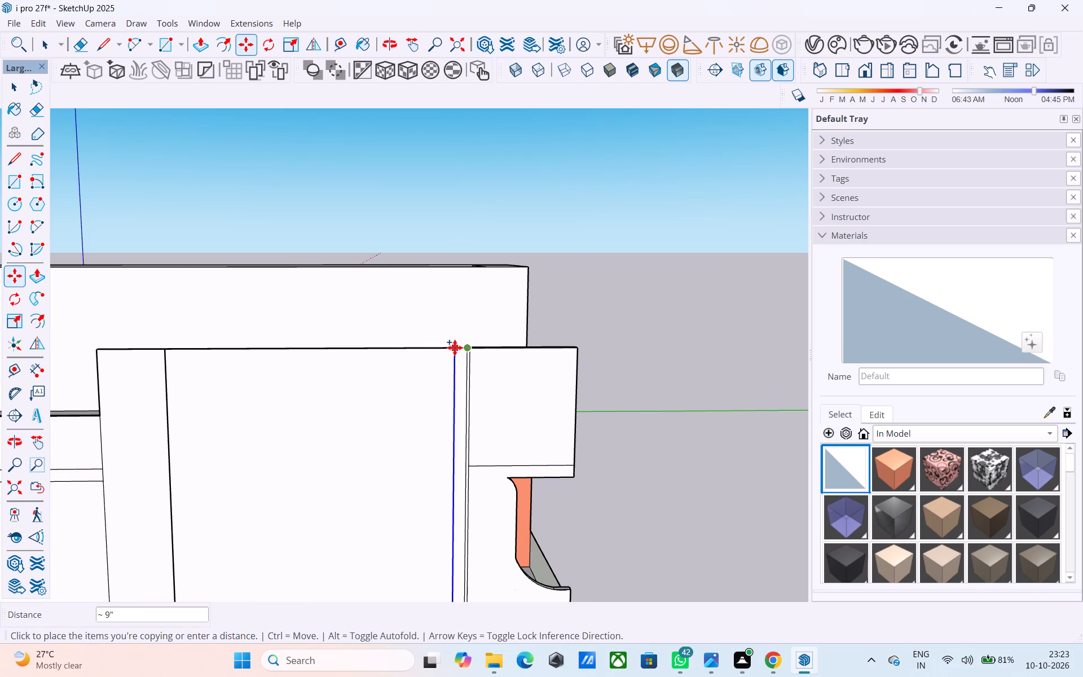
text(4')
key(Return)
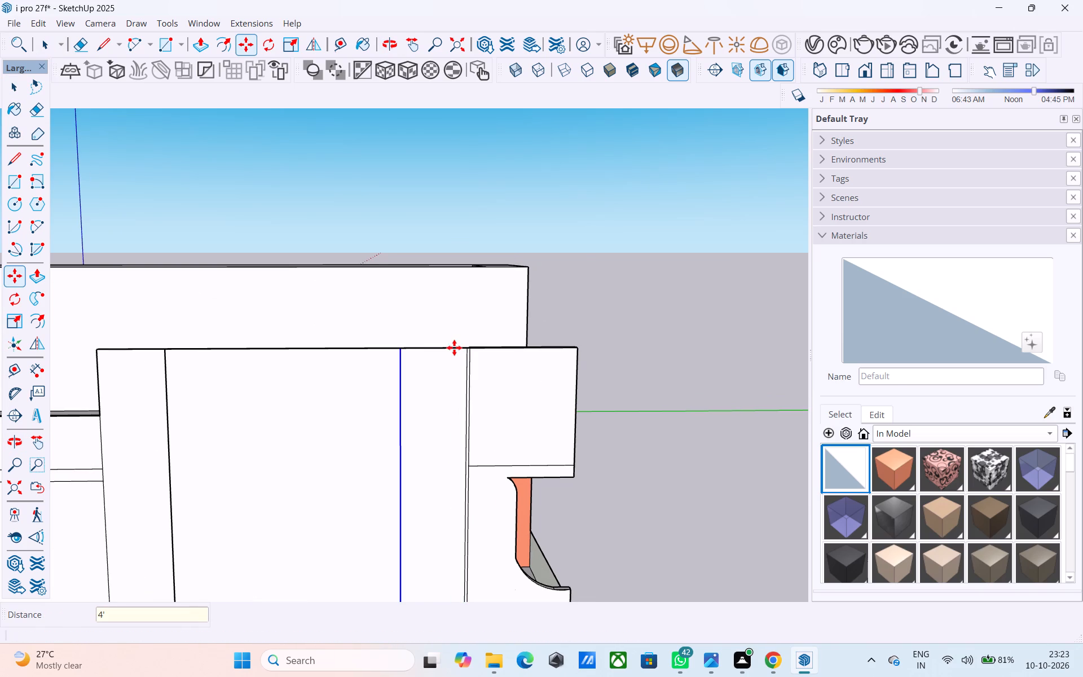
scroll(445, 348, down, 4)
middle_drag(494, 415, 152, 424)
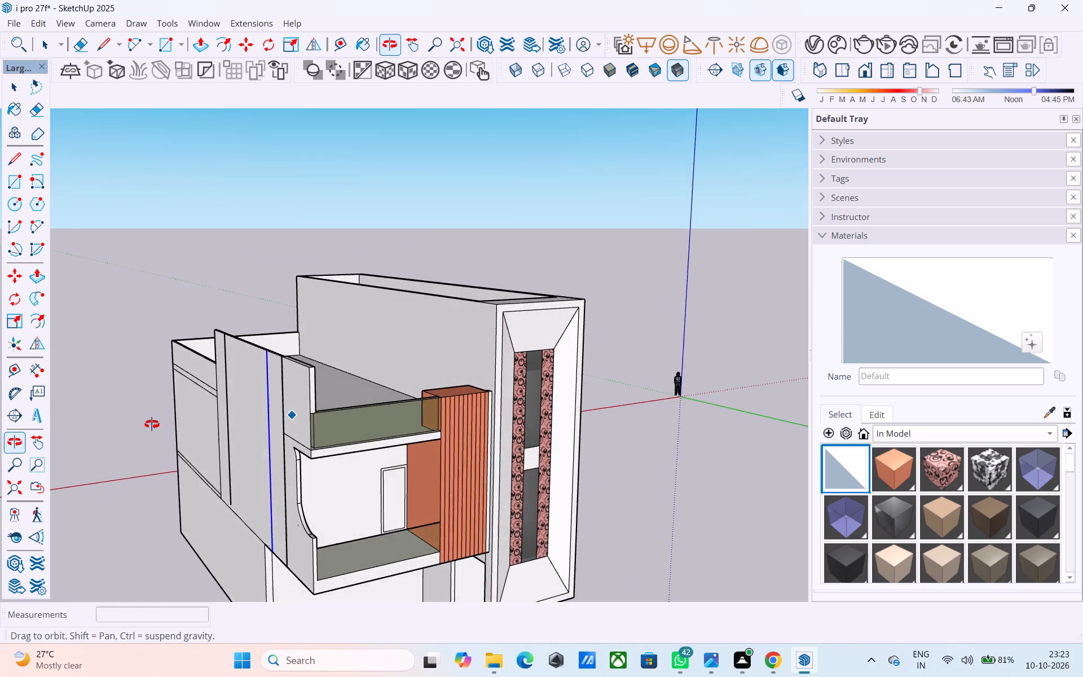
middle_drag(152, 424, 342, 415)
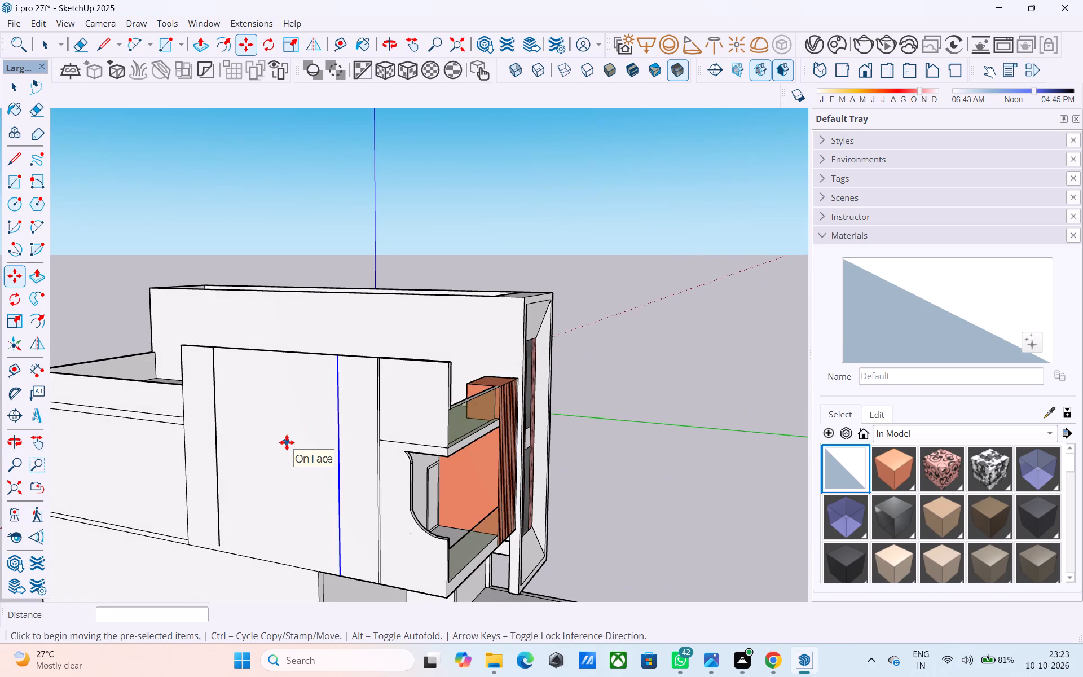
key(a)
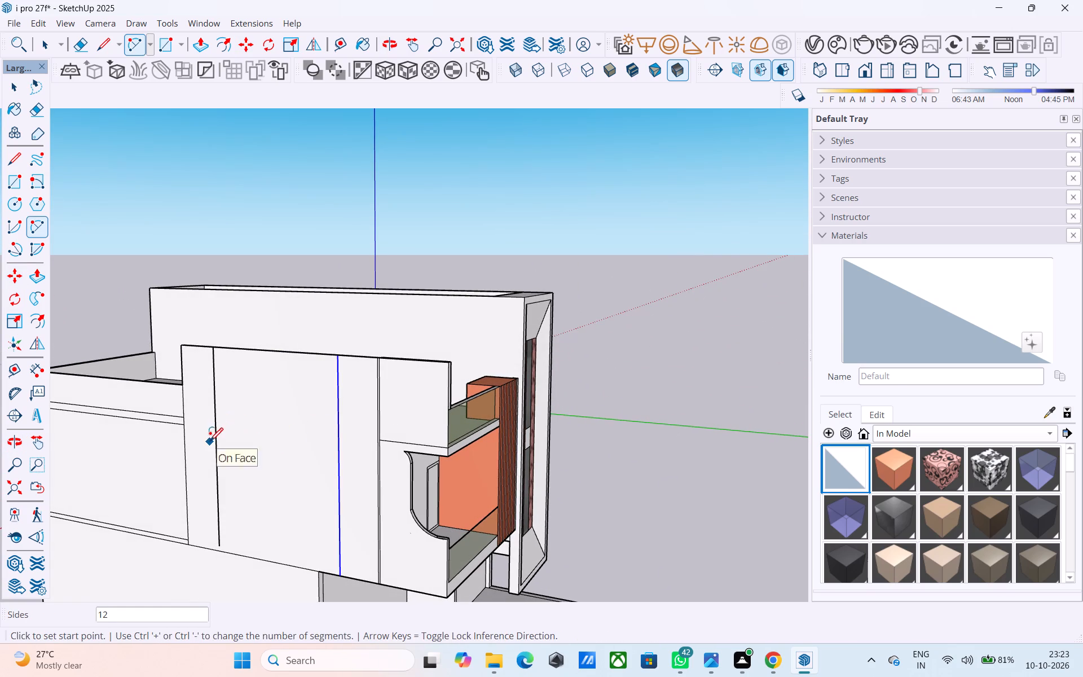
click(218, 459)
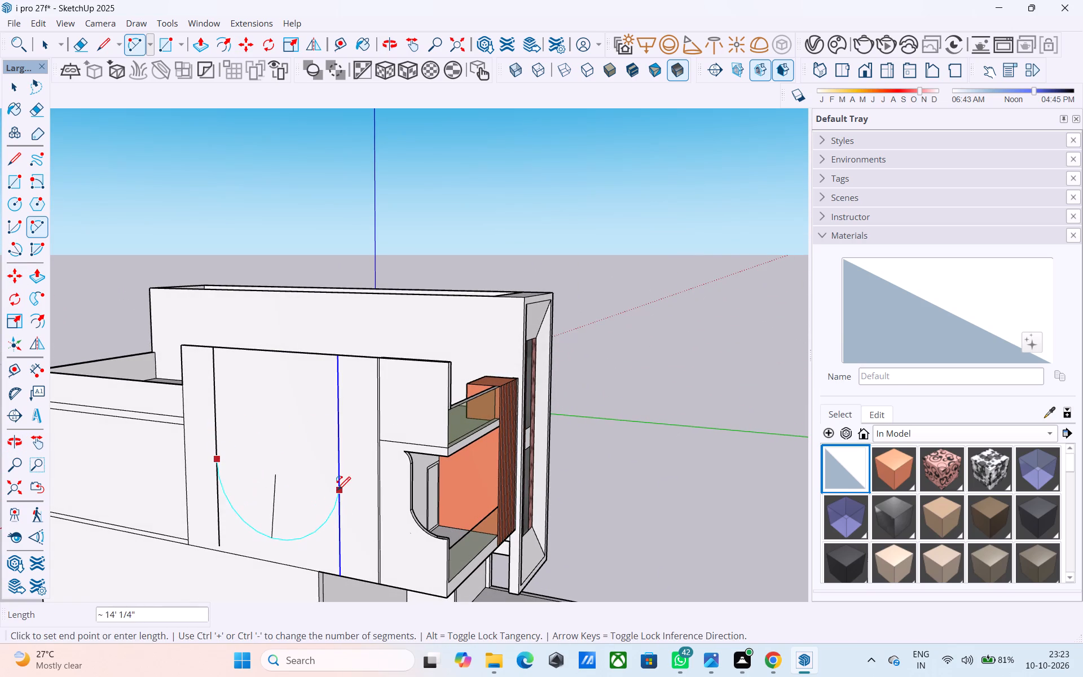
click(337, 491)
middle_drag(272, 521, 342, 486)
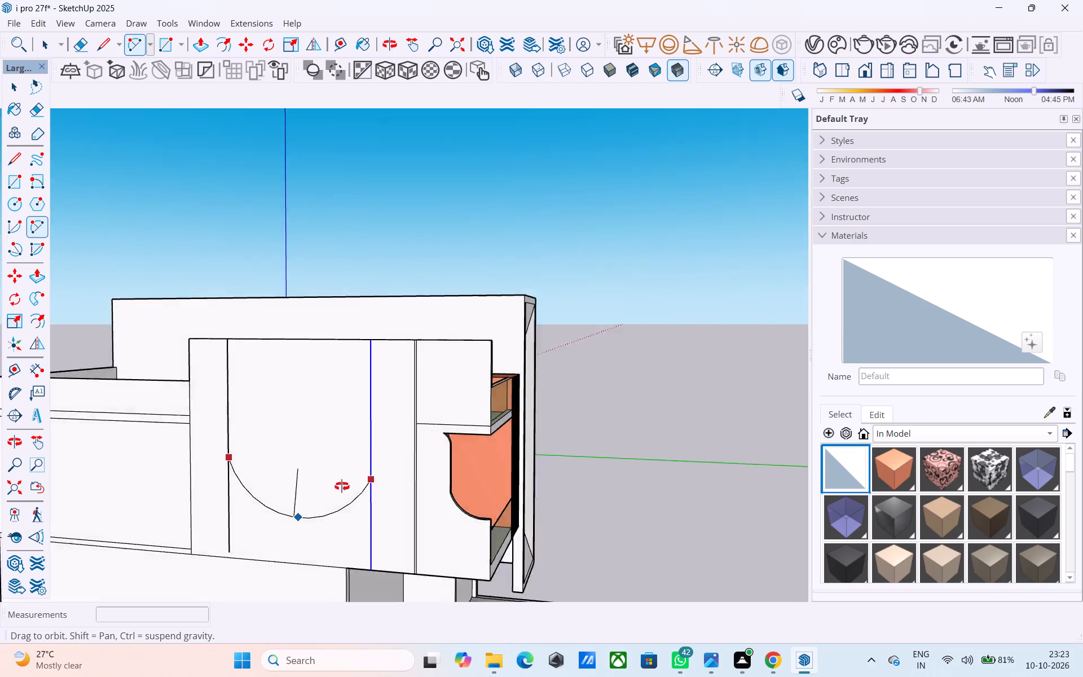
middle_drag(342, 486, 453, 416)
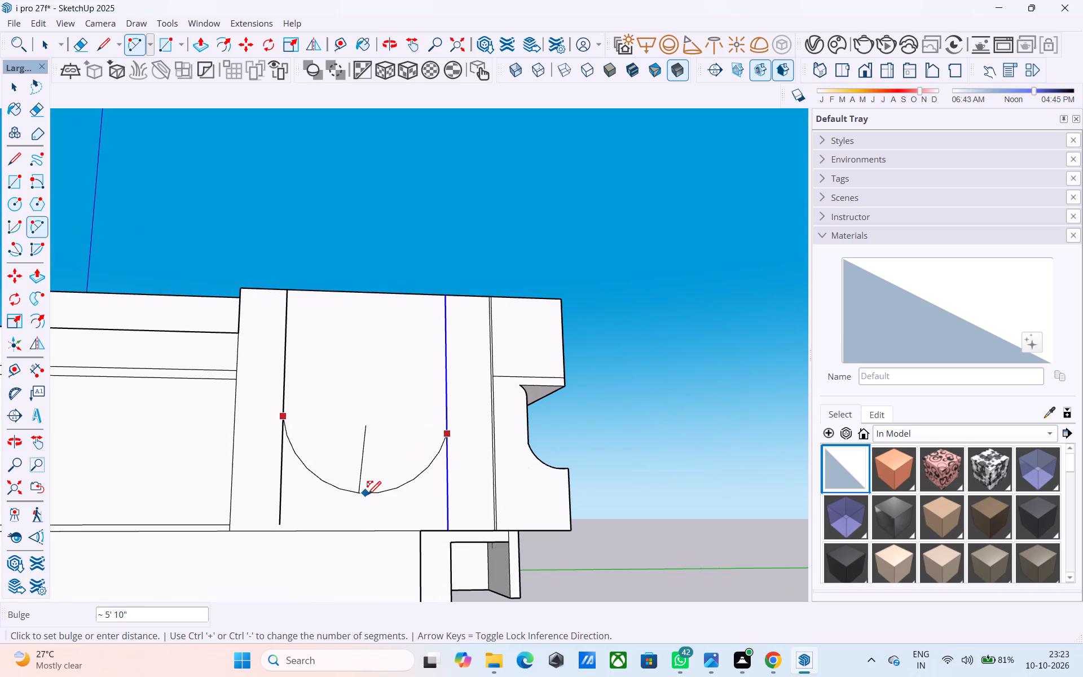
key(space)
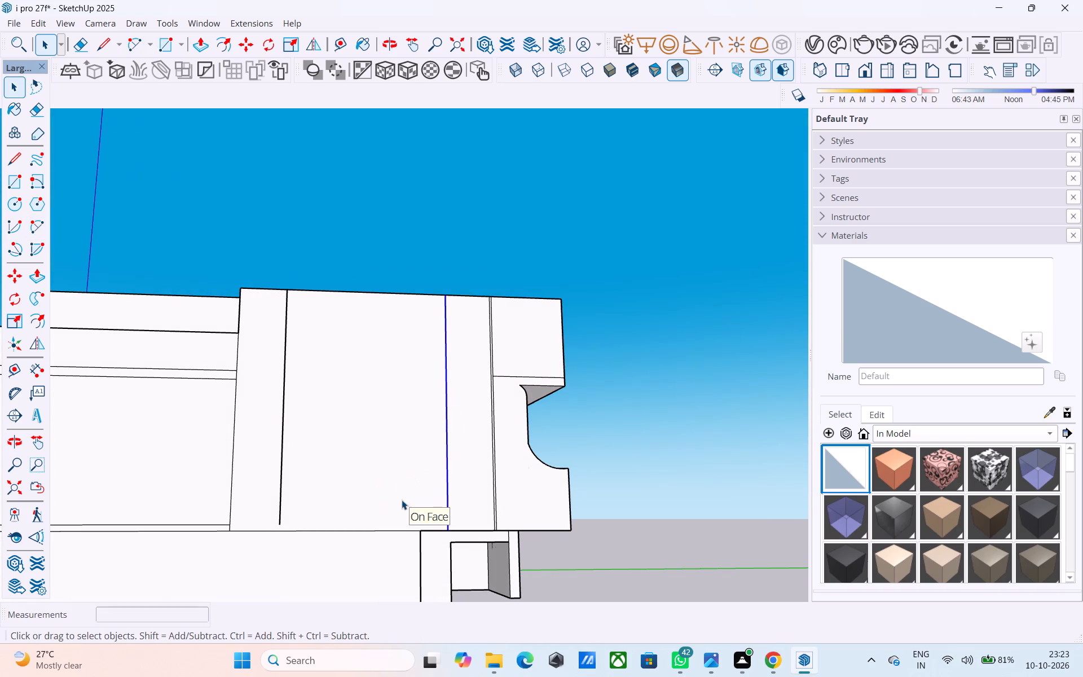
Copy the upper segment of the rear vertical layout line on the side wall 1' toward the front.
middle_drag(395, 494, 417, 486)
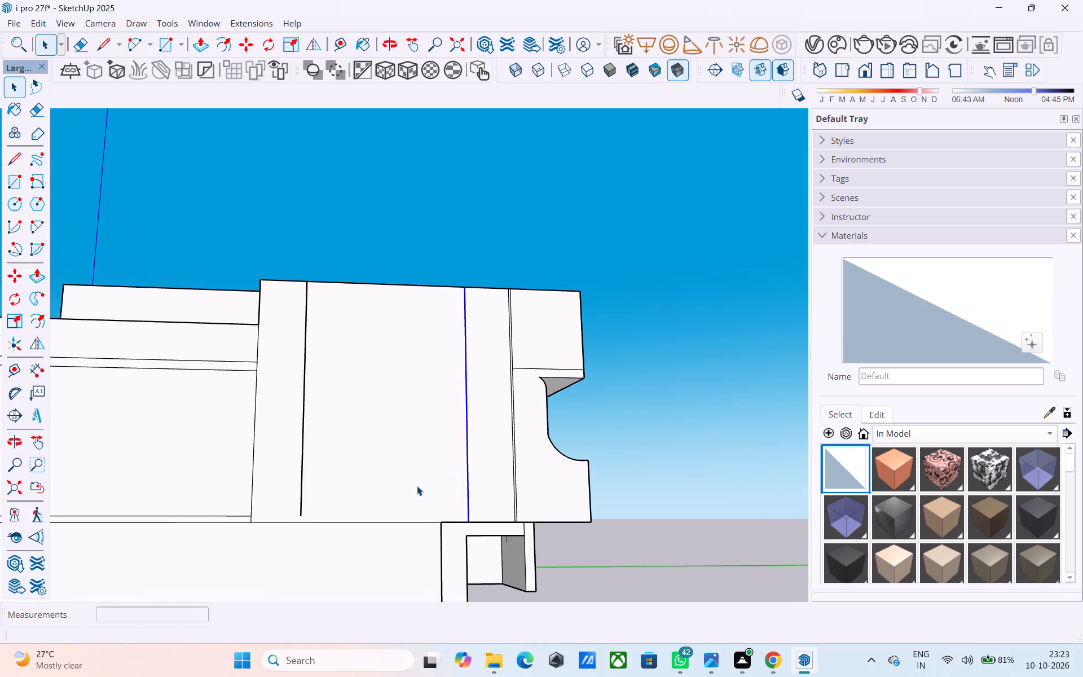
middle_click(417, 486)
scroll(382, 464, down, 4)
click(326, 438)
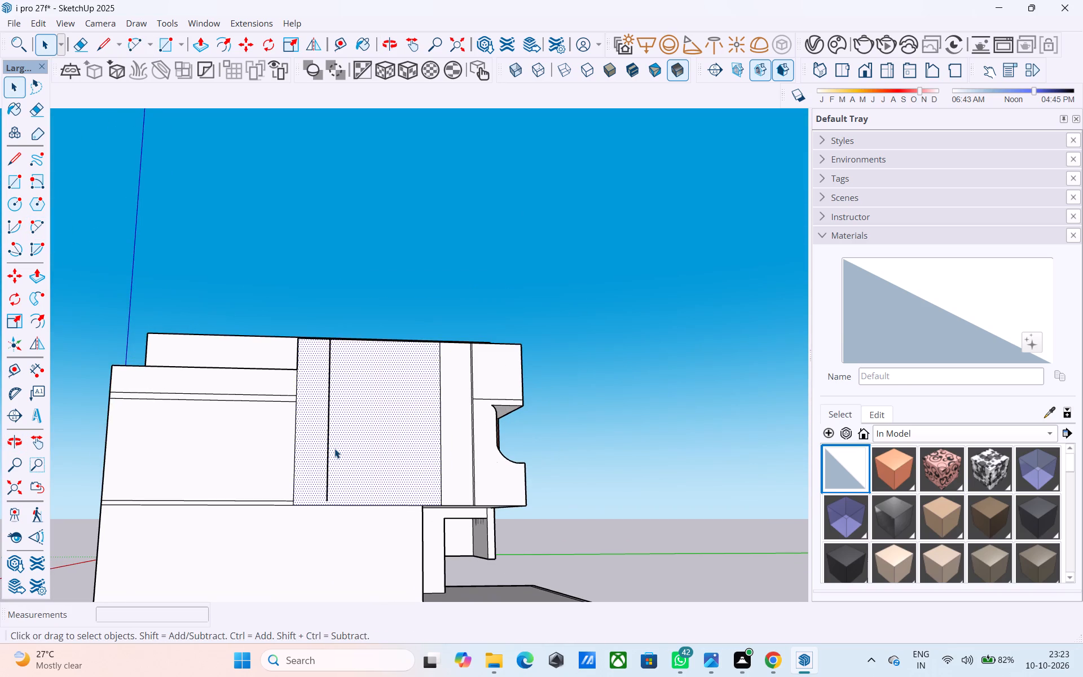
click(329, 449)
key(m)
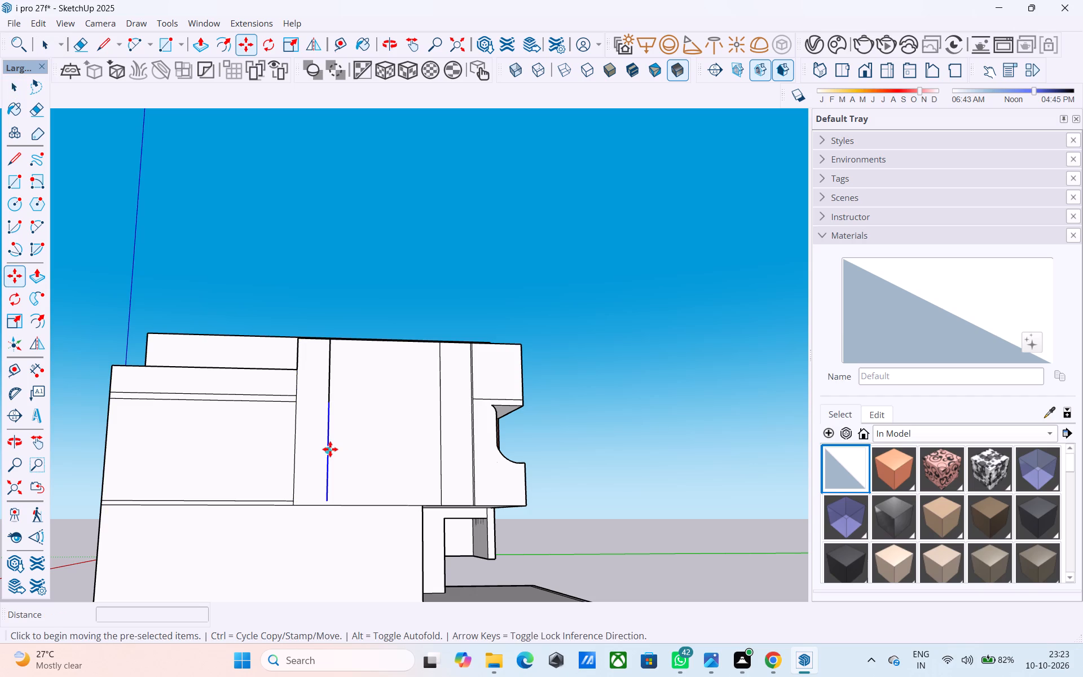
key(space)
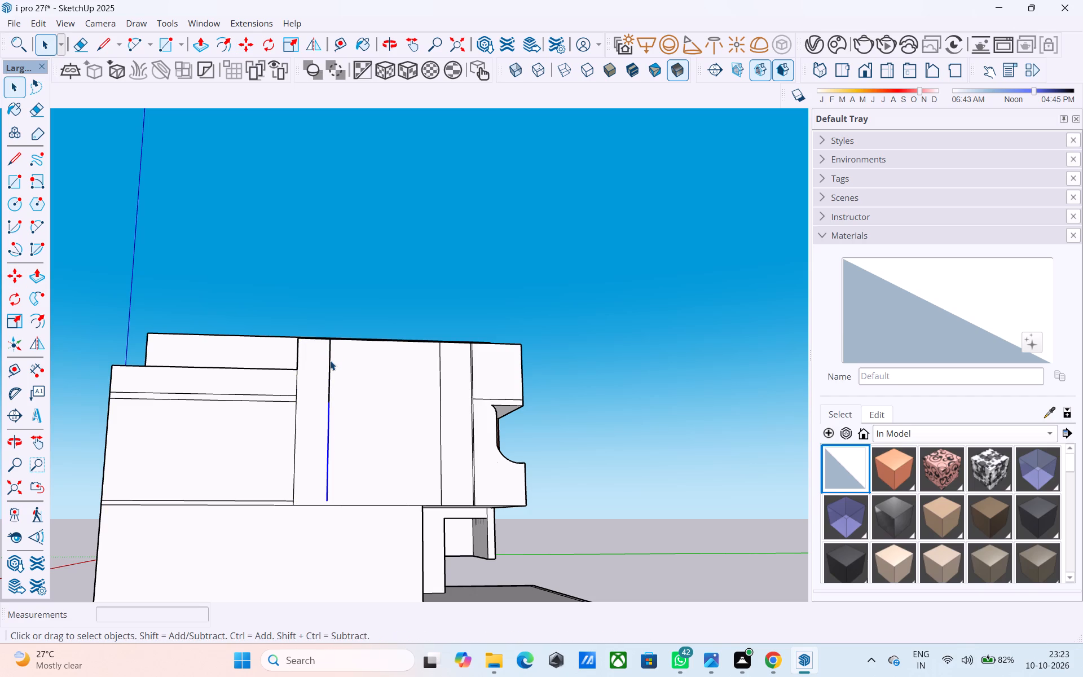
click(330, 361)
scroll(330, 361, up, 2)
middle_drag(329, 358, 327, 393)
key(m)
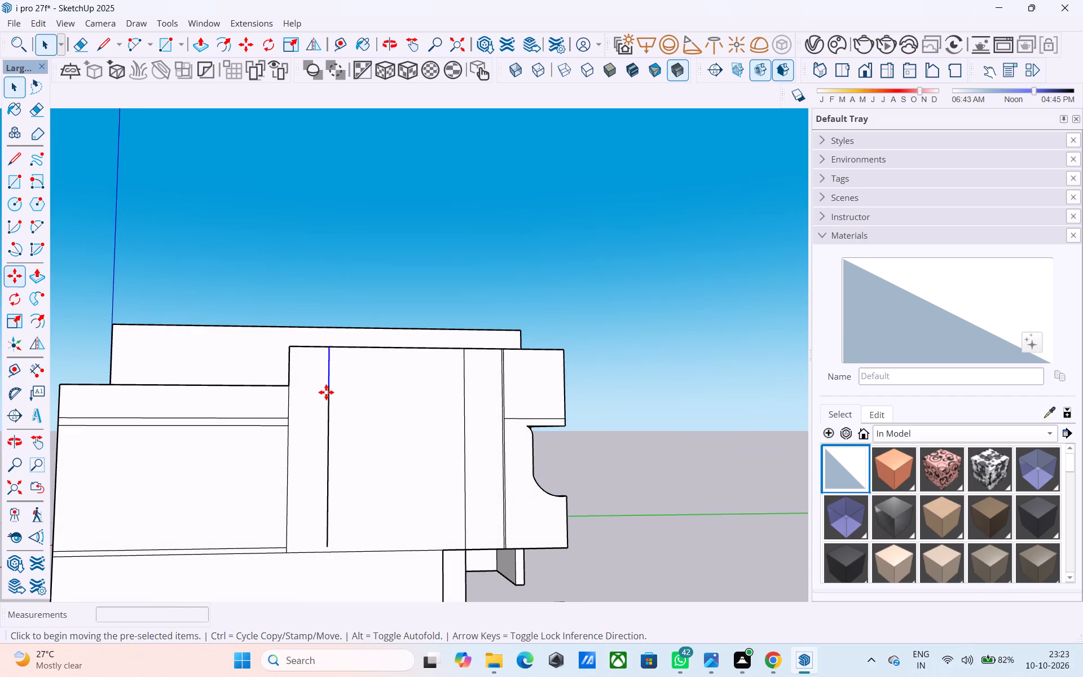
scroll(325, 349, up, 4)
click(330, 345)
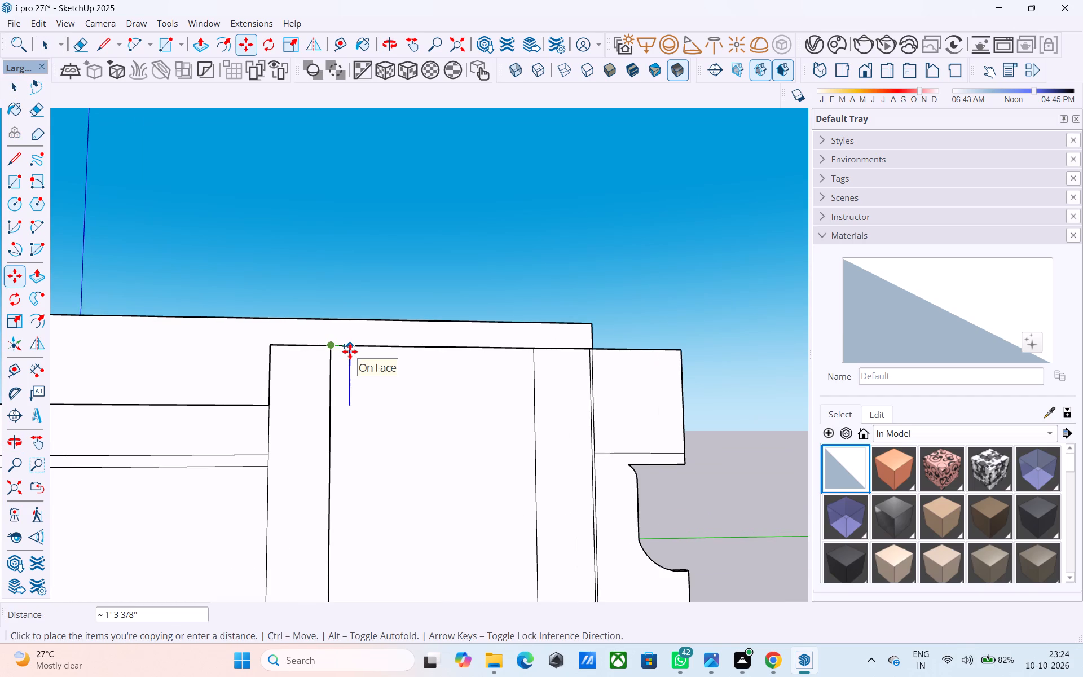
text(1')
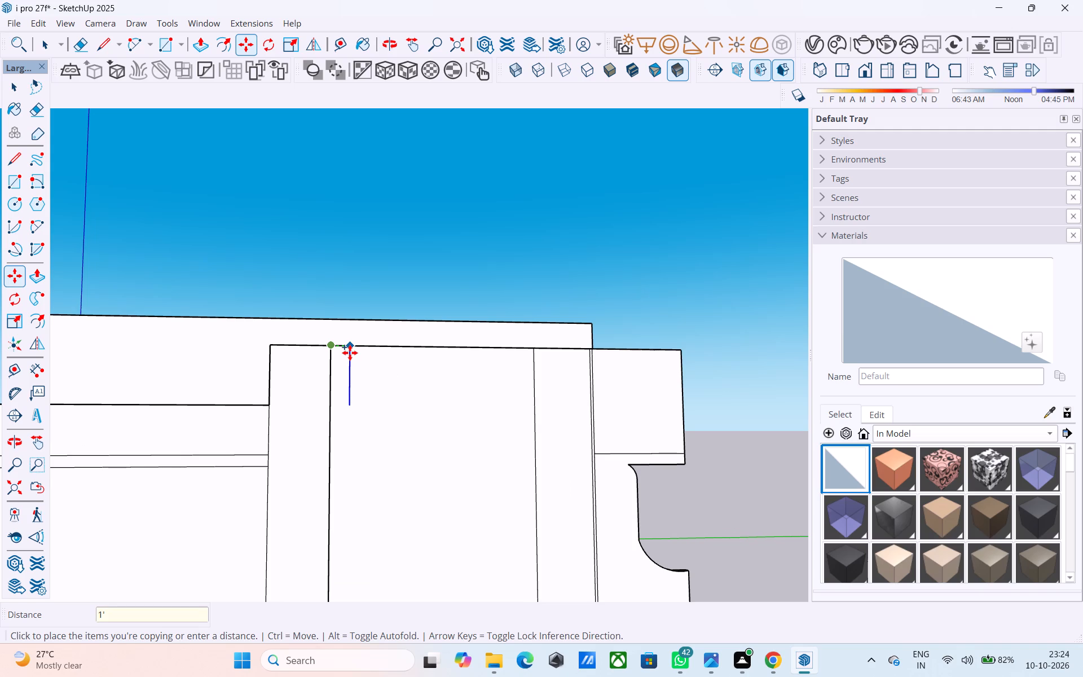
key(Return)
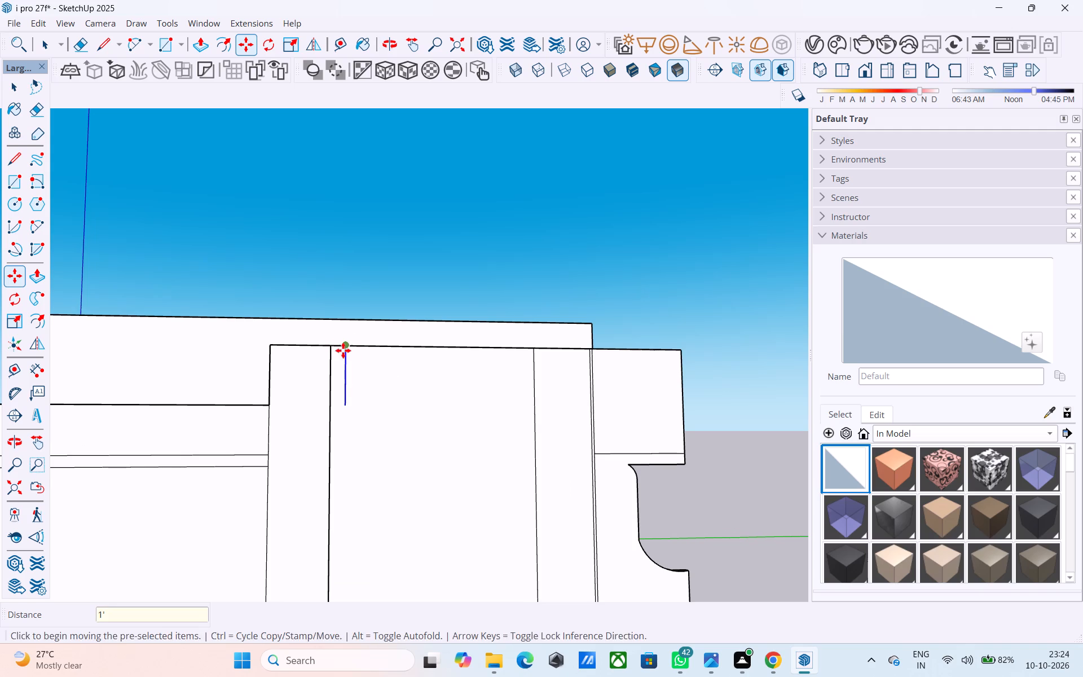
Draw a 20' 6" vertical line from the copied segment's top end down to the side wall's bottom edge.
key(l)
click(343, 350)
scroll(362, 434, down, 5)
middle_drag(331, 537, 318, 423)
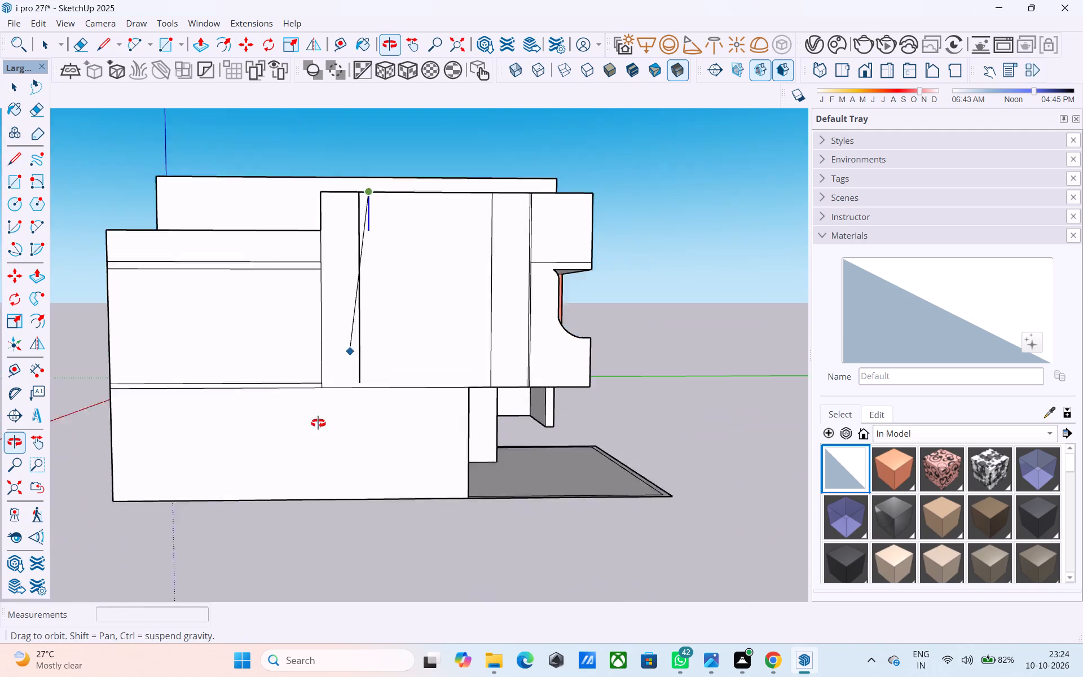
middle_drag(318, 423, 306, 491)
scroll(351, 451, up, 3)
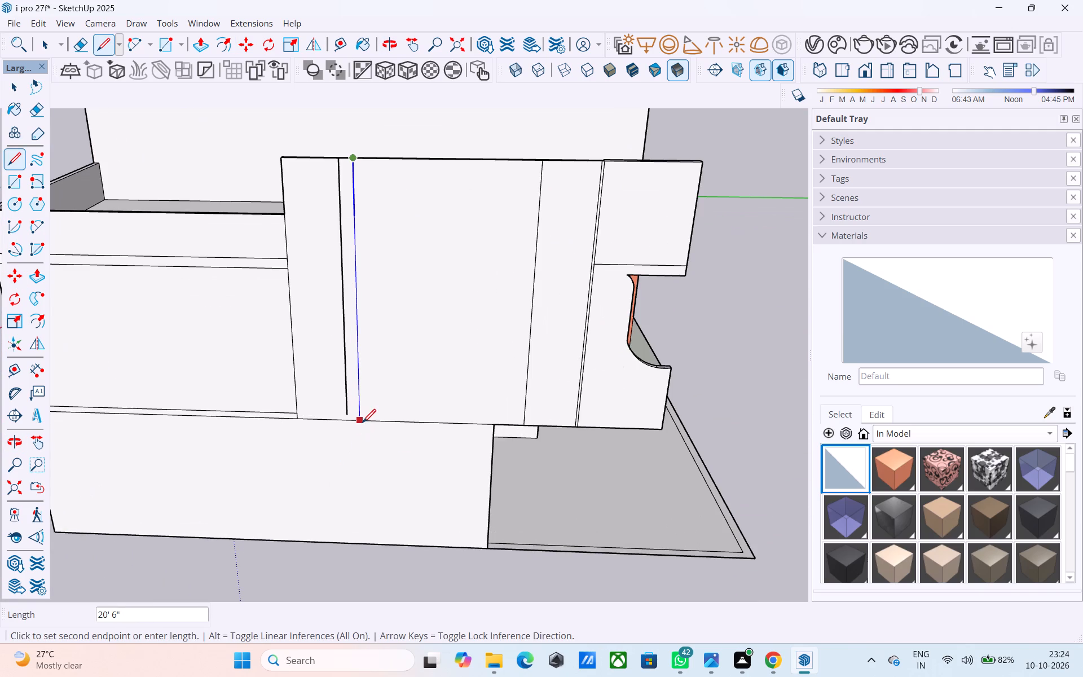
click(363, 424)
key(space)
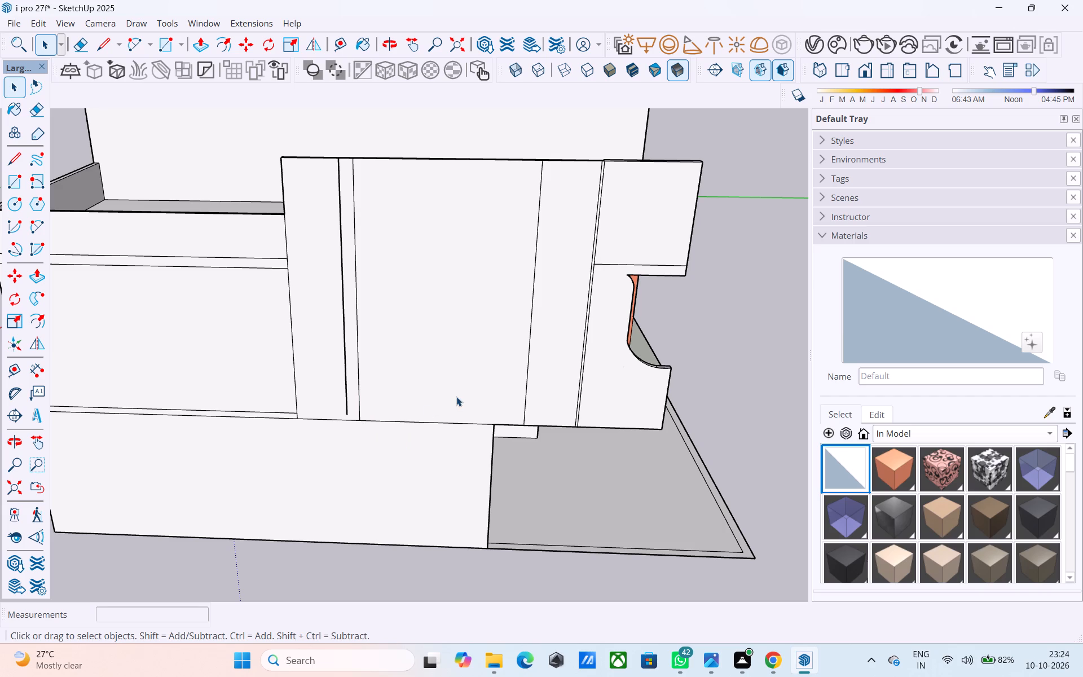
Copy the front layout line's top segment 1' toward the rear and continue it down to the wall's bottom edge.
click(542, 165)
key(m)
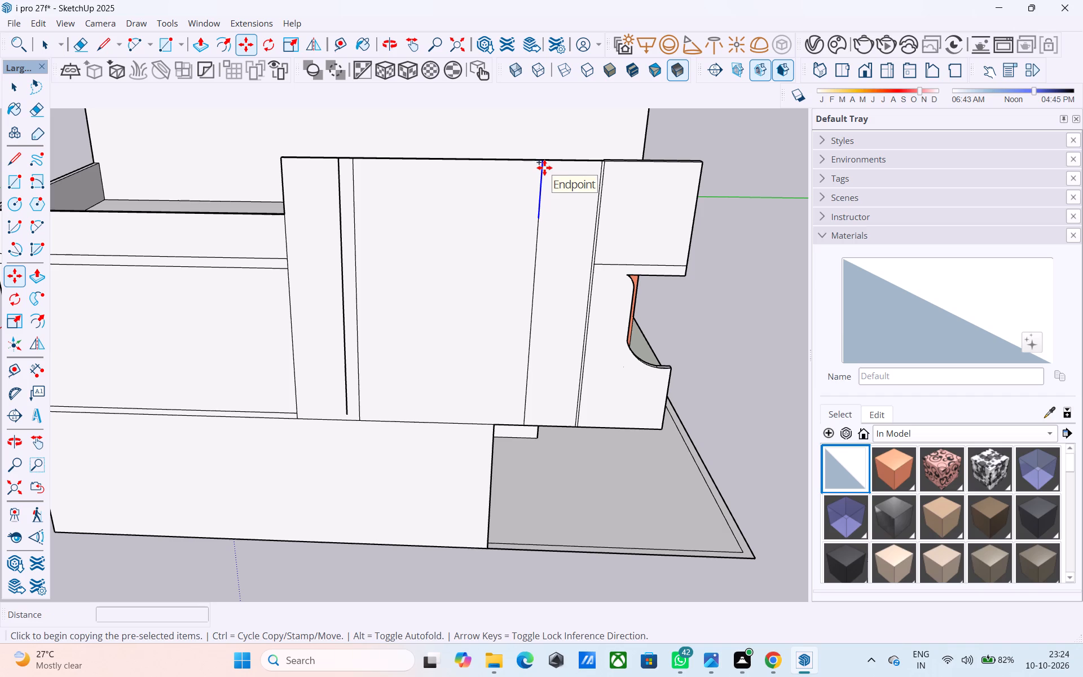
click(543, 160)
click(532, 161)
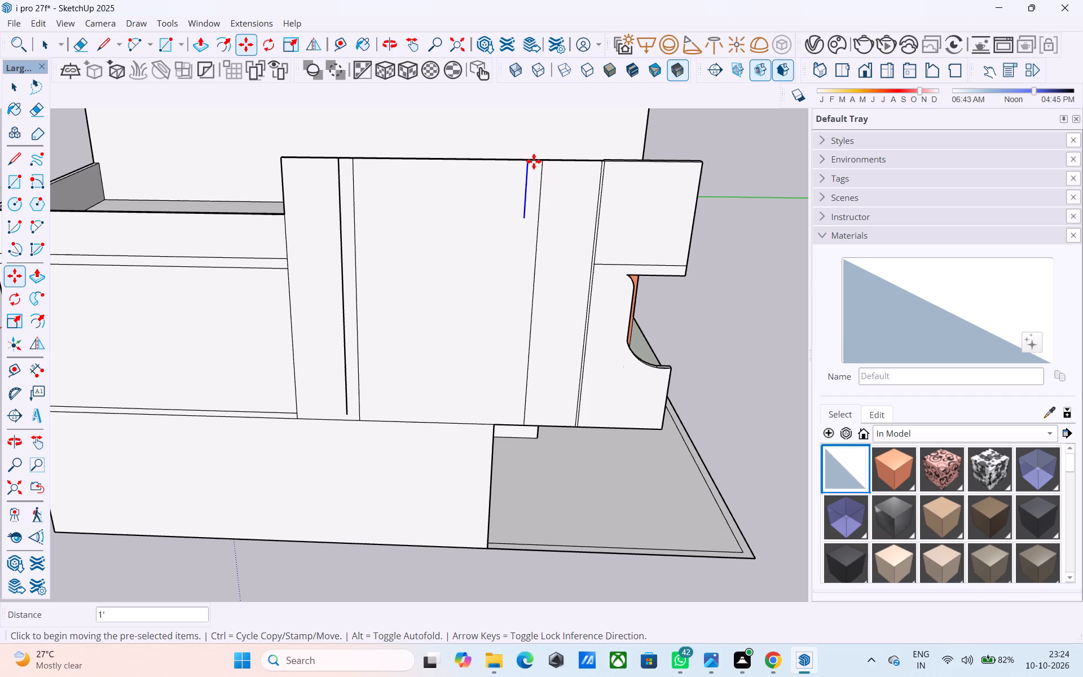
key(l)
click(534, 161)
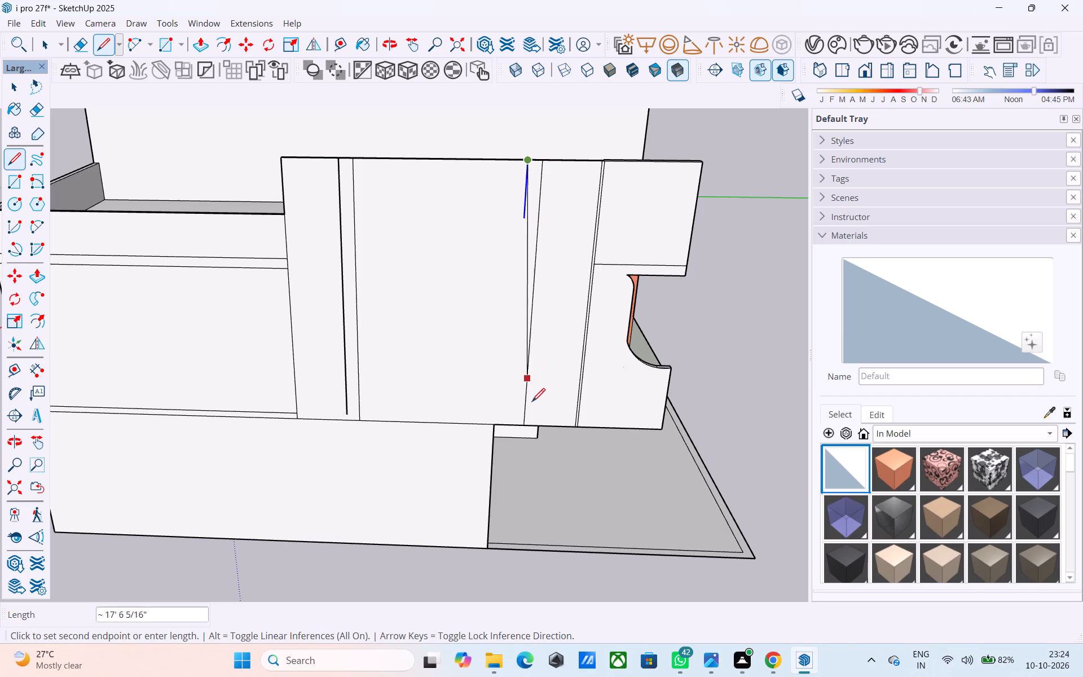
click(512, 426)
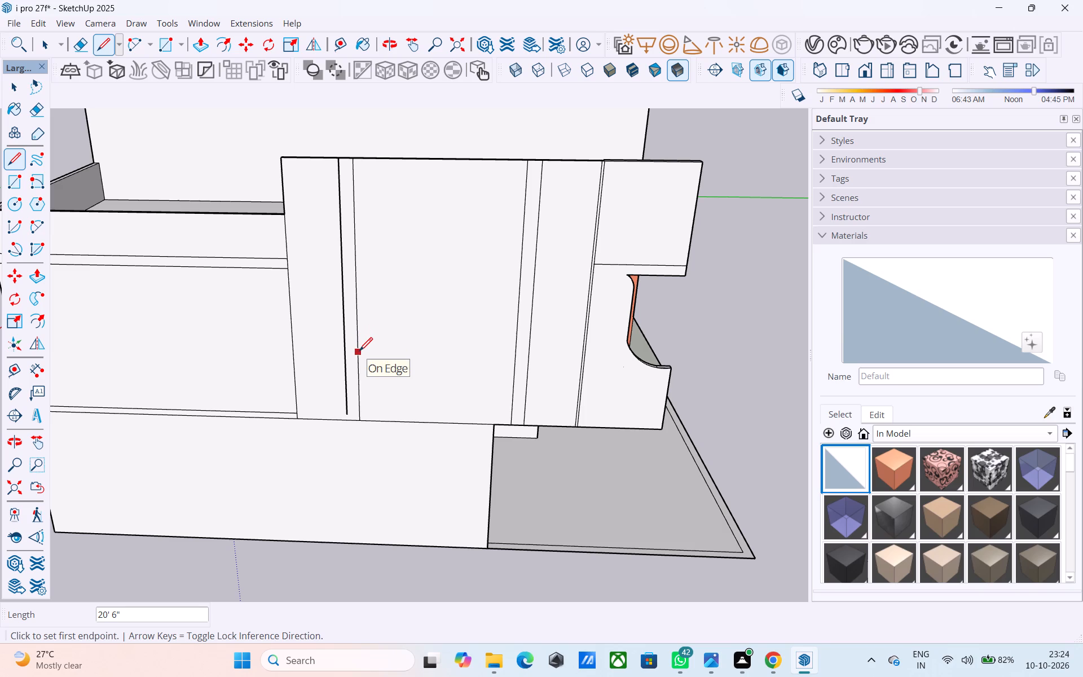
key(space)
Copy the wall's bottom edge 4' up between the inner vertical lines and extend it 1' 4" to the front inner line.
click(376, 420)
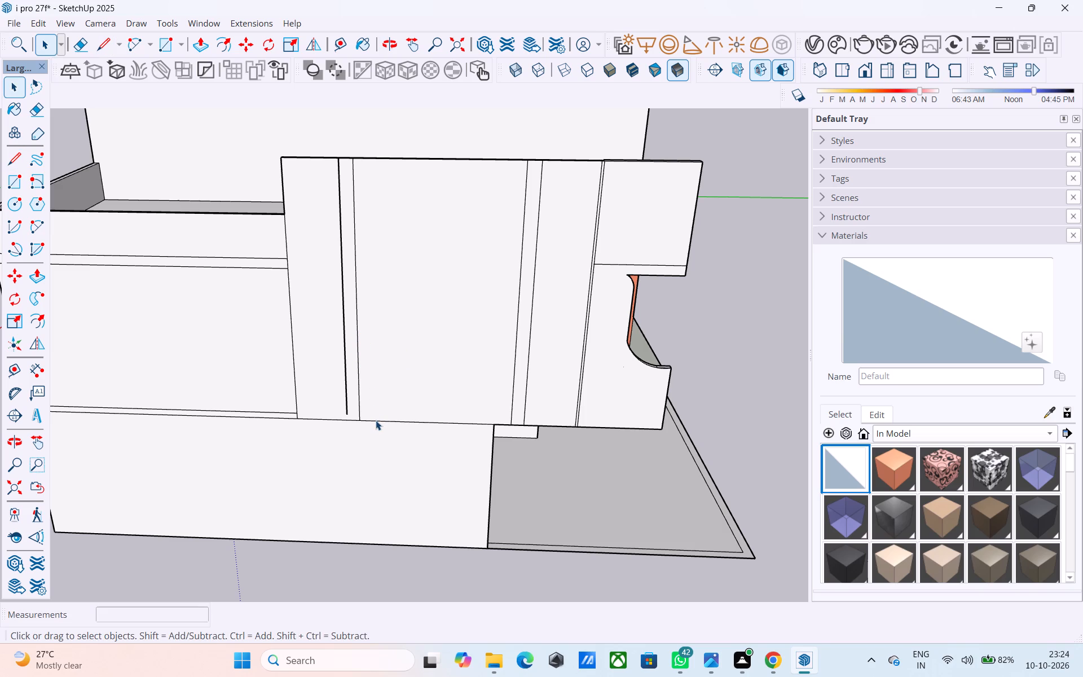
key(m)
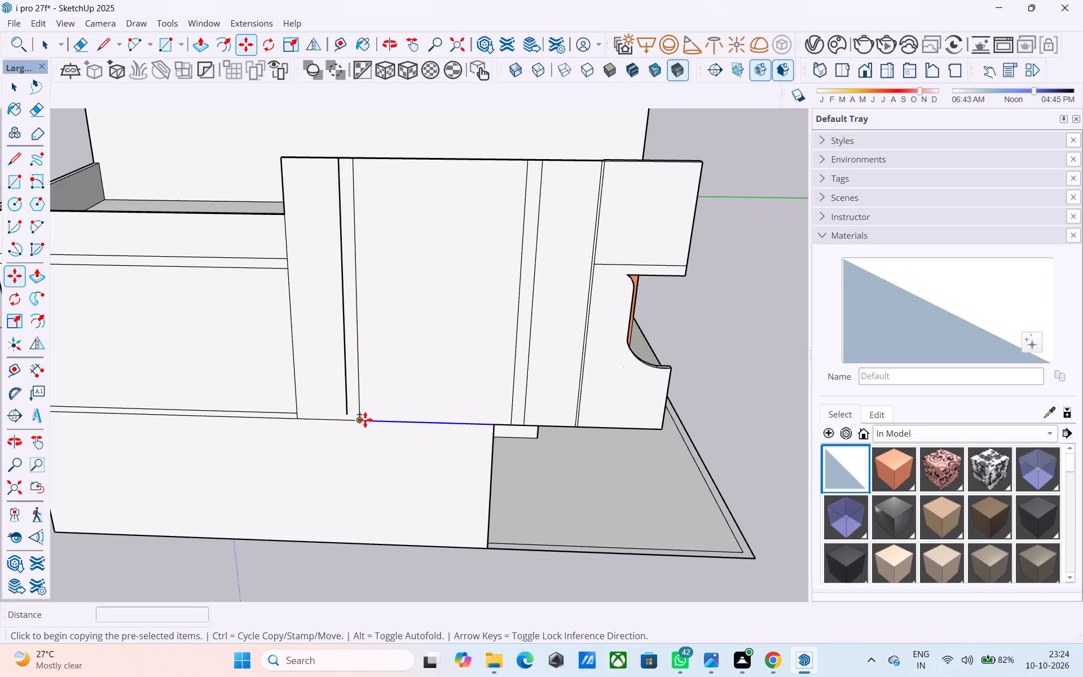
click(365, 420)
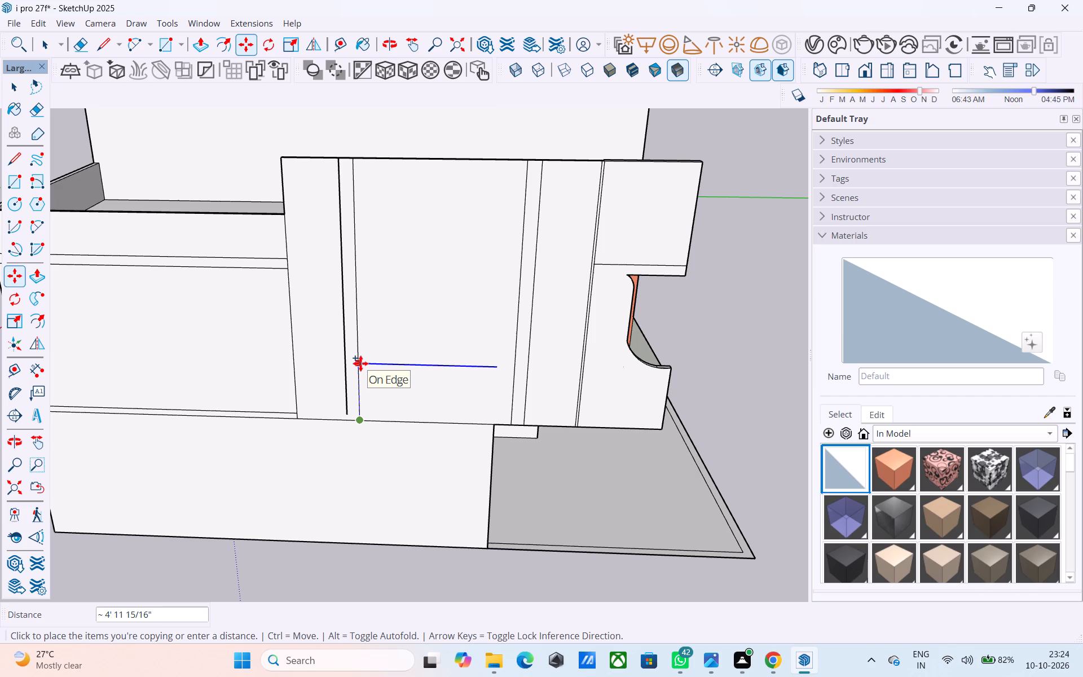
text(4')
key(Return)
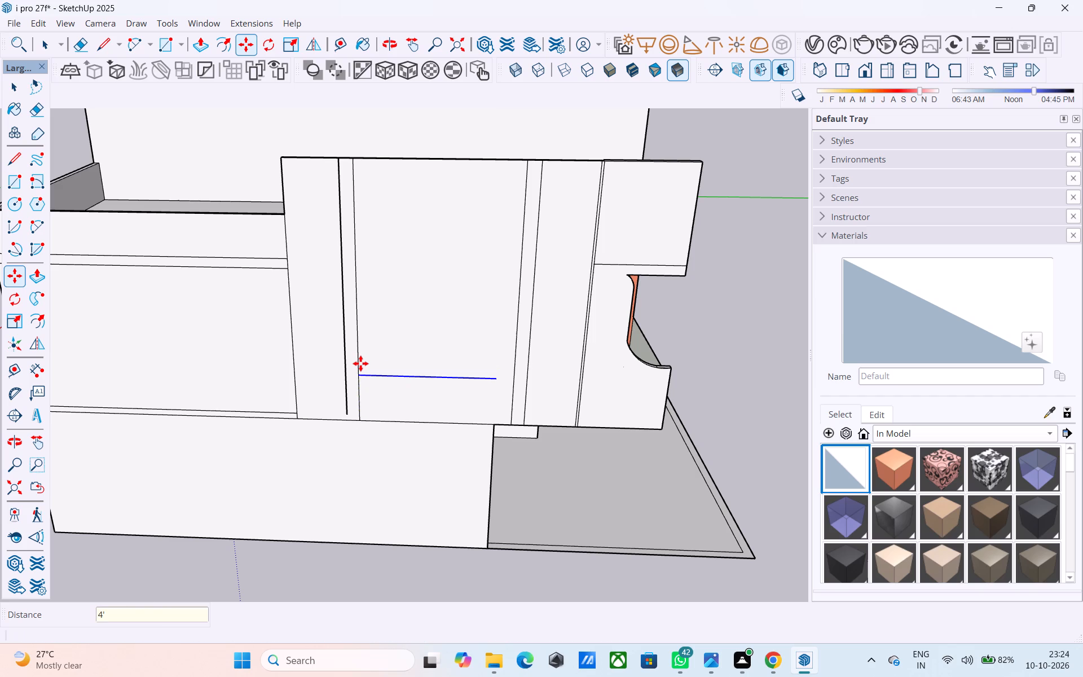
key(l)
scroll(490, 393, up, 6)
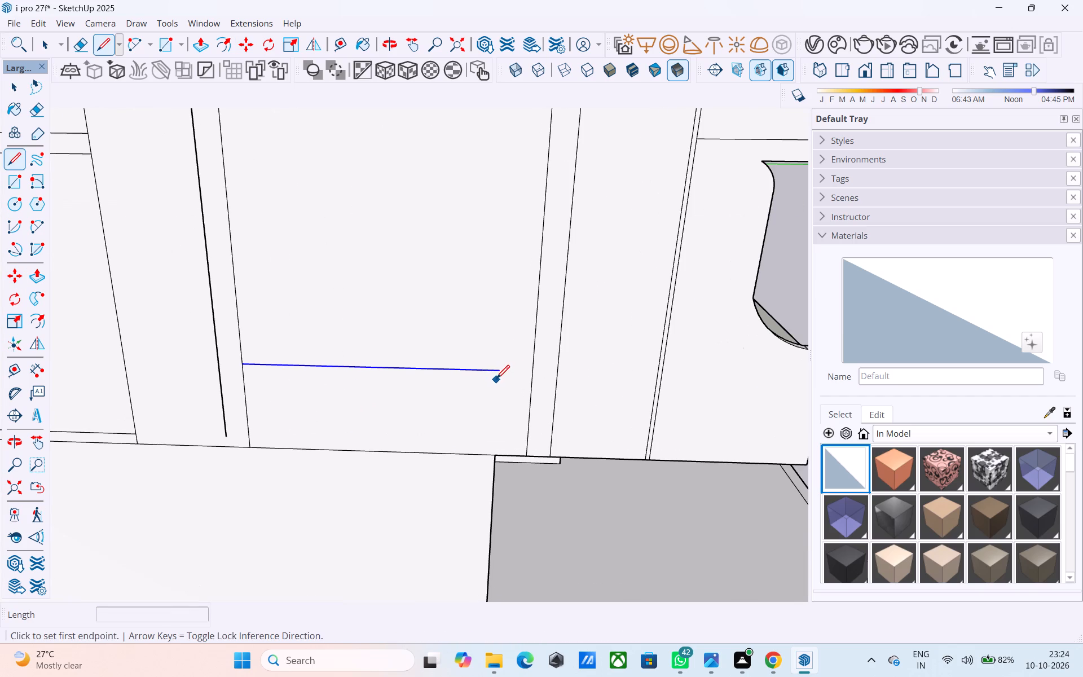
click(500, 371)
click(533, 369)
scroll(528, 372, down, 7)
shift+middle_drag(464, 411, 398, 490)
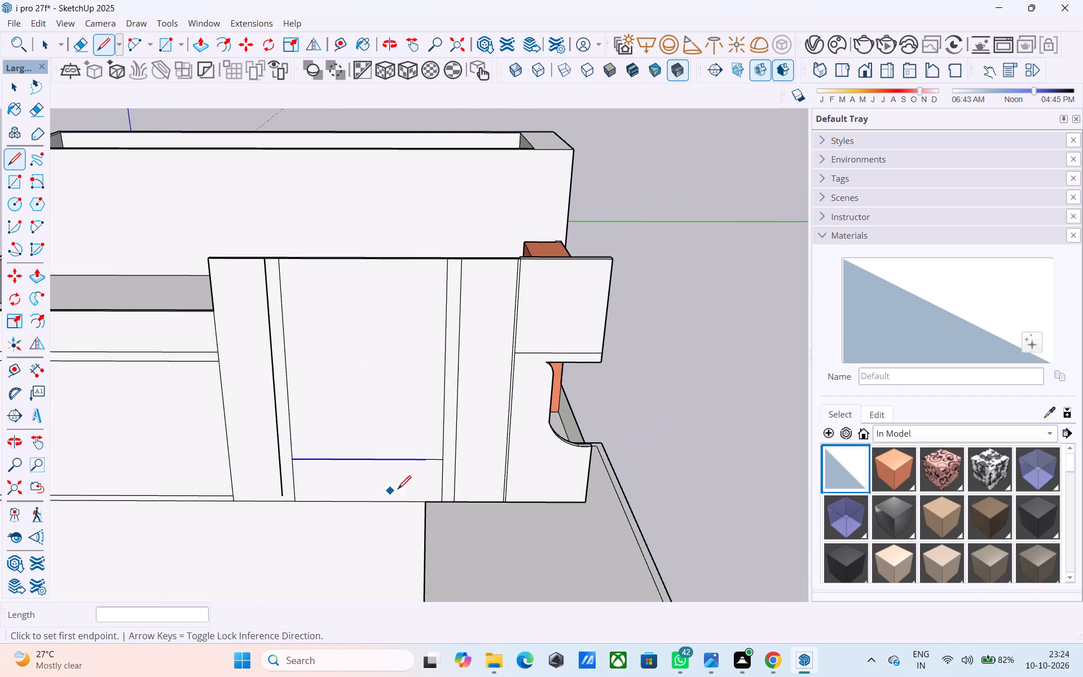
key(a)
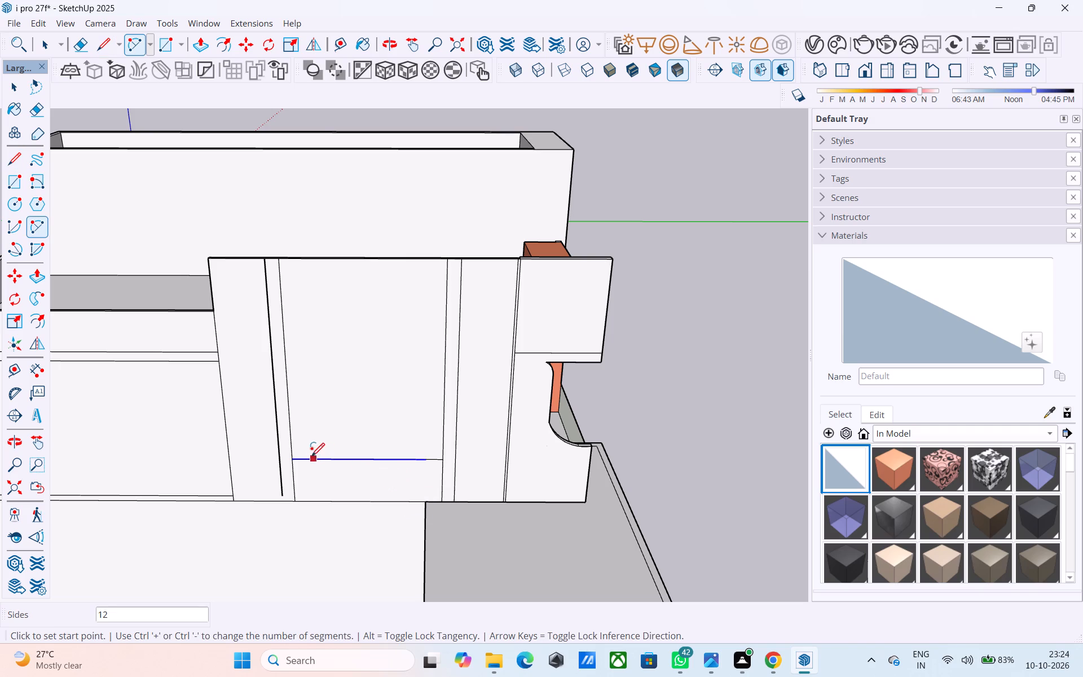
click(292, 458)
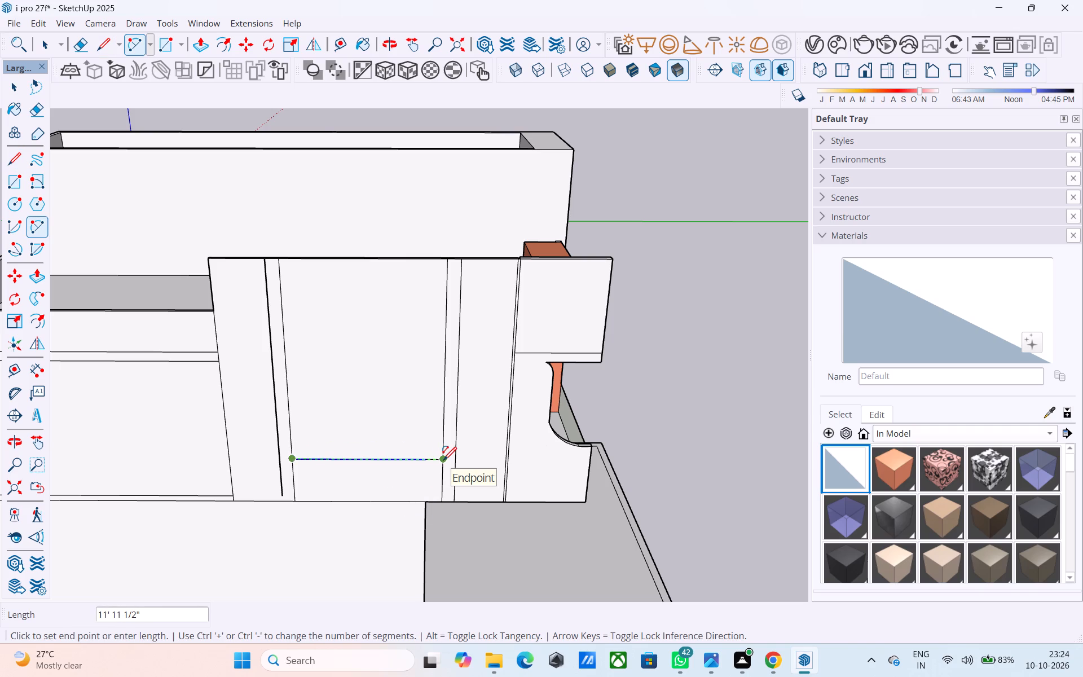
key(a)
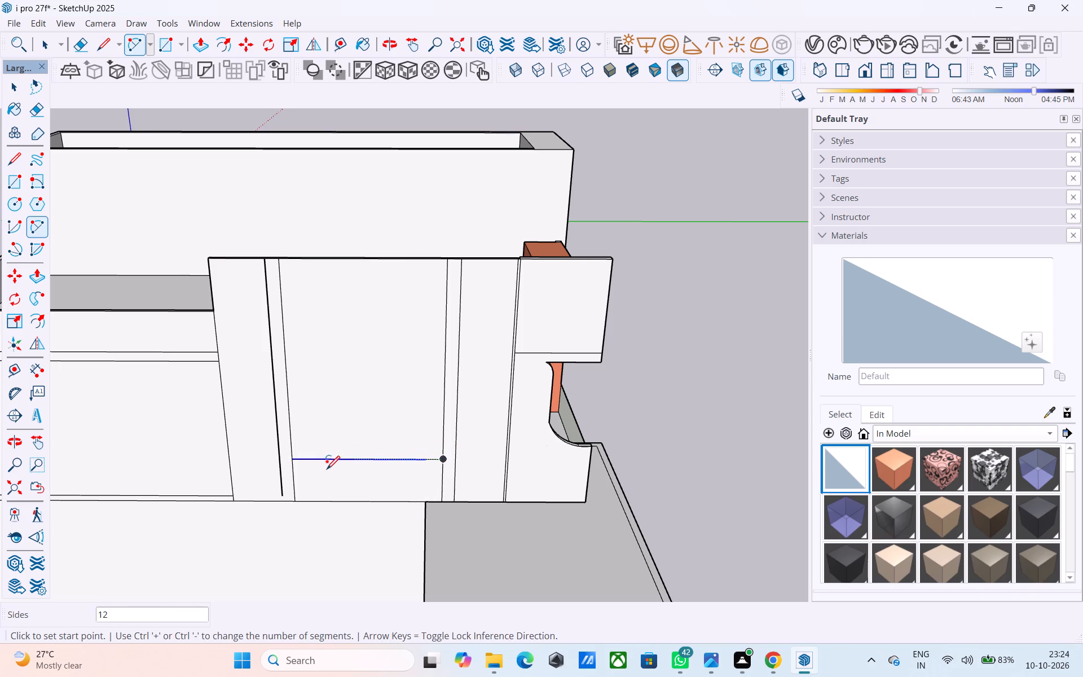
Draw a horizontal line about 11' 11 1/2" long between the two inner vertical lines, above the existing horizontal guide.
key(l)
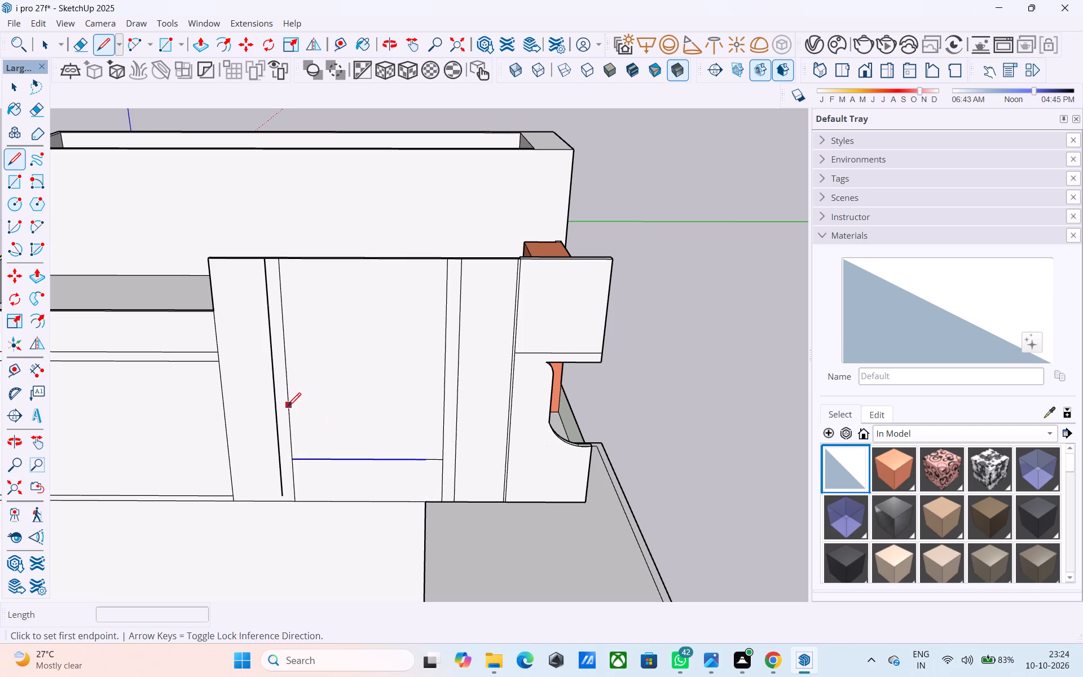
click(288, 407)
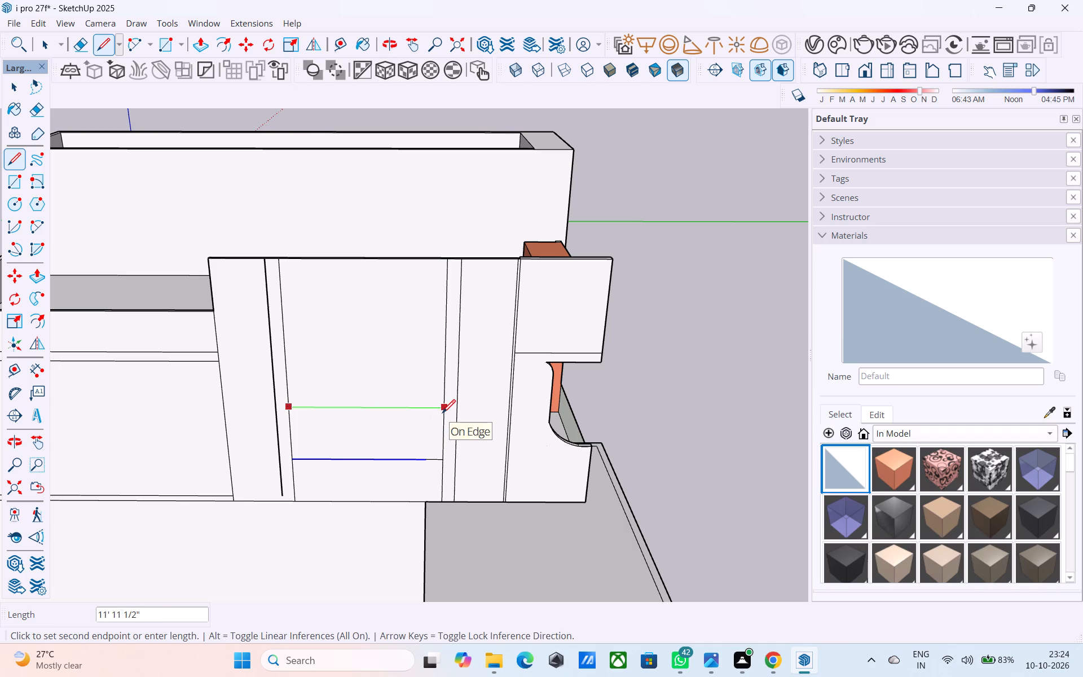
click(442, 414)
Draw a two-point arc between the new line's ends, bulging down about 4' 7 5/8" to the lower horizontal guide.
key(a)
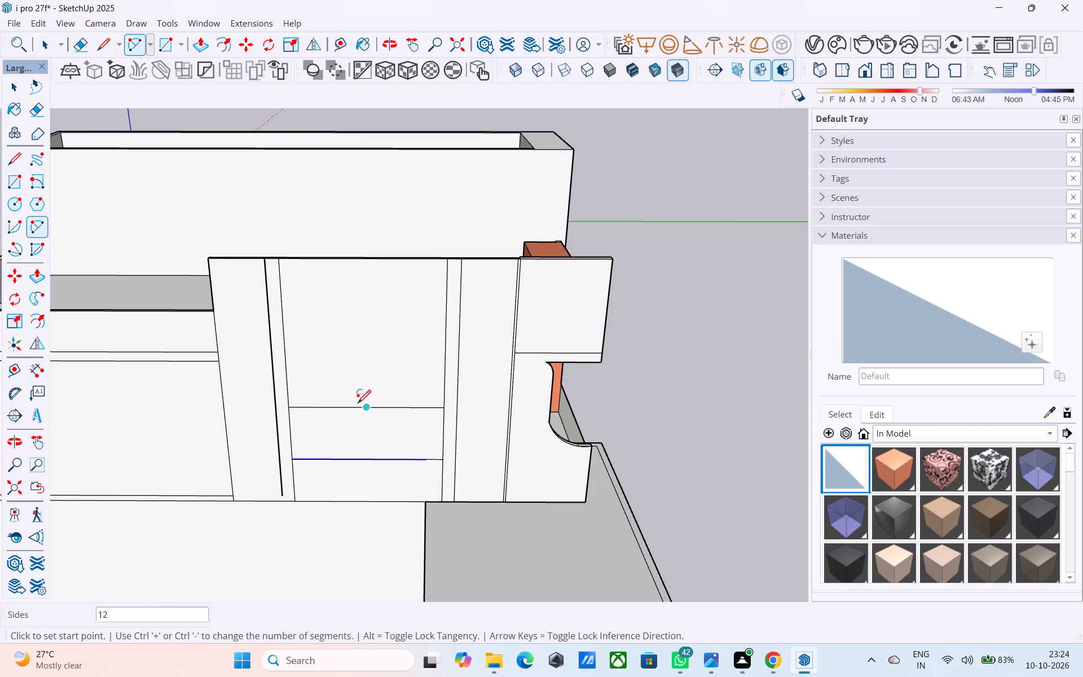
click(290, 408)
click(444, 412)
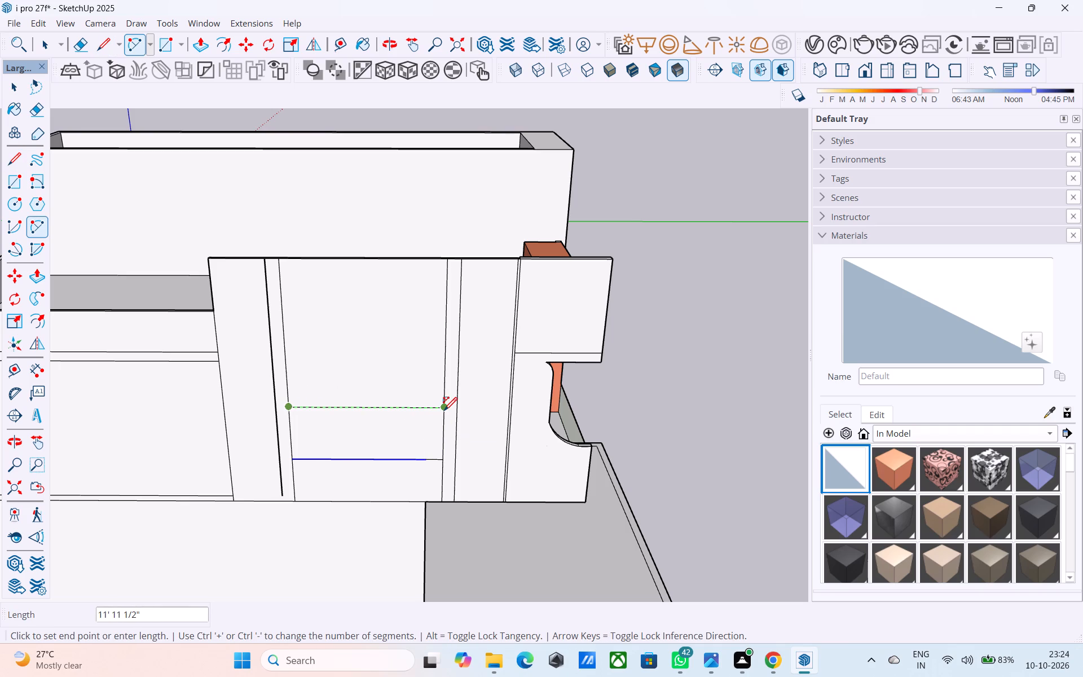
click(389, 458)
Erase the arc's chord line, the lower horizontal guide and the rear inner vertical line's leftover below the arc.
key(e)
drag(363, 406, 363, 417)
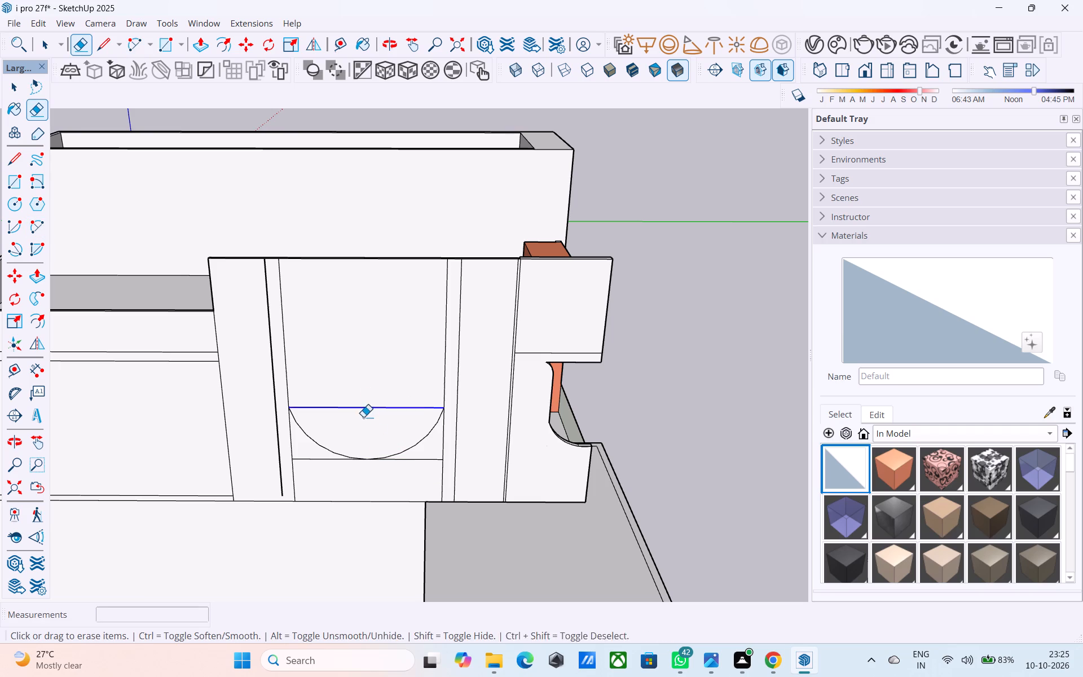
drag(363, 417, 363, 421)
drag(317, 457, 317, 464)
drag(297, 452, 290, 453)
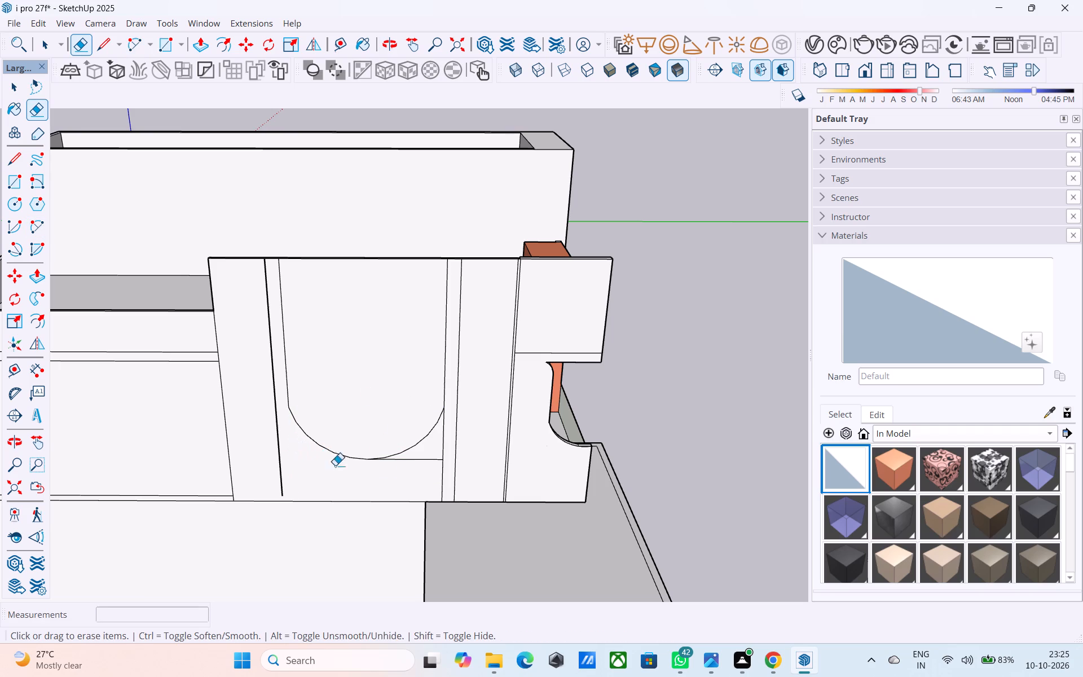
click(424, 458)
Erase the rear and front outer vertical layout lines and the front inner line's leftover below the arc.
drag(283, 423, 272, 425)
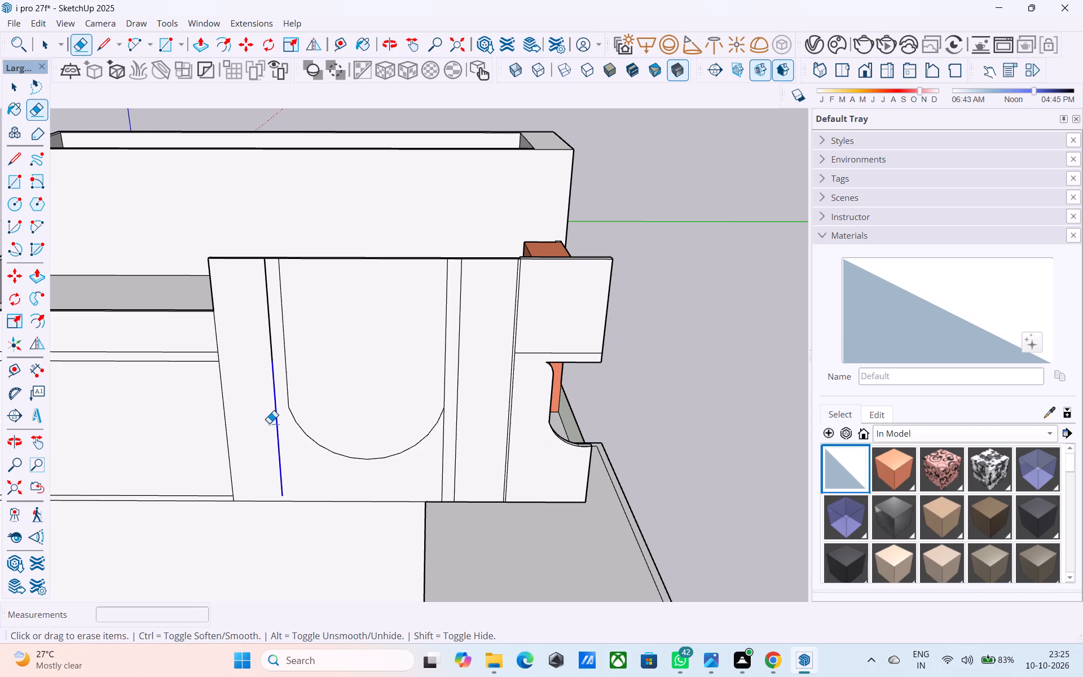
drag(280, 355, 271, 354)
drag(271, 346, 266, 343)
drag(267, 292, 262, 293)
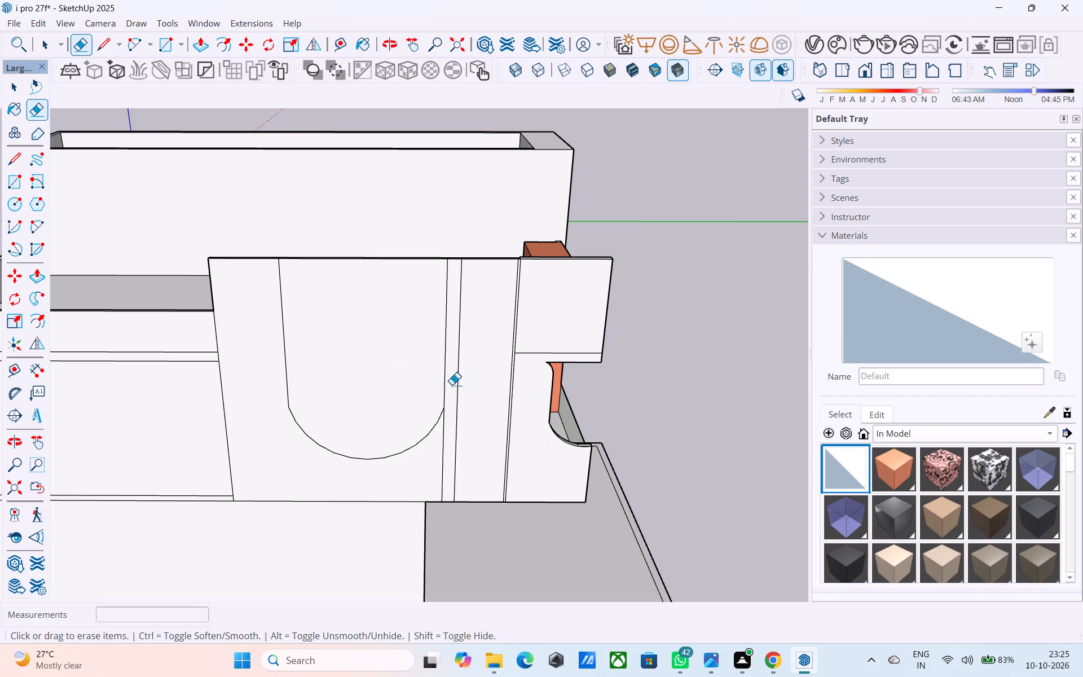
drag(448, 451, 441, 451)
click(451, 450)
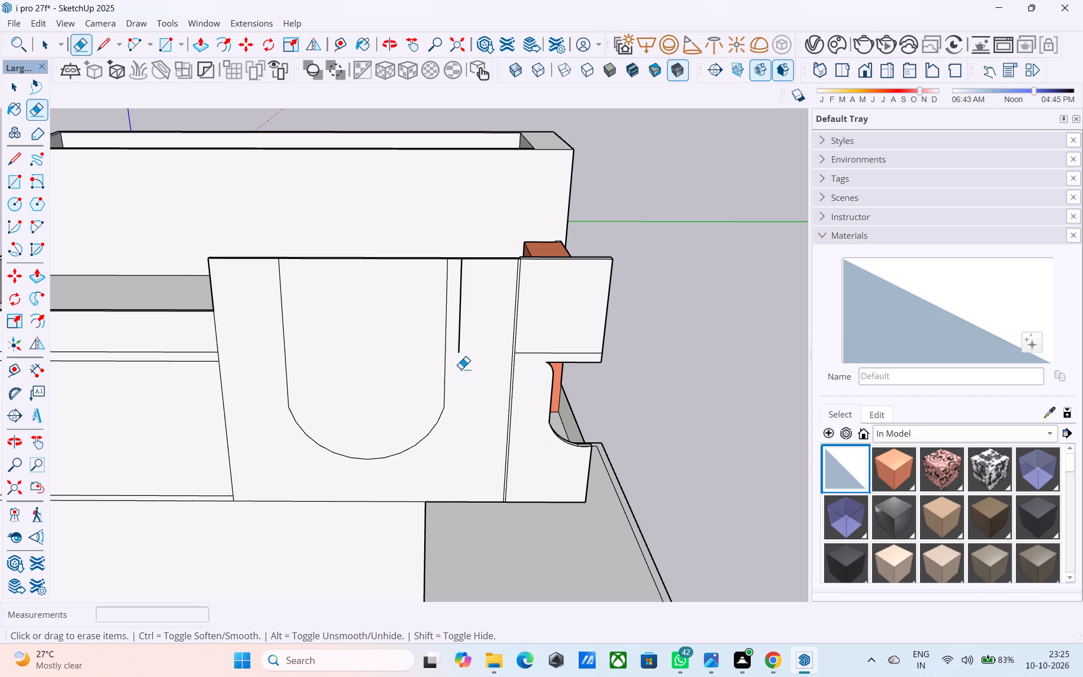
drag(454, 343, 466, 349)
click(458, 306)
click(463, 302)
Save the model with the finished U-shaped outline on the side wall.
scroll(461, 335, down, 4)
middle_drag(446, 418, 306, 425)
shift+middle_drag(306, 425, 299, 513)
key(ctrl+s)
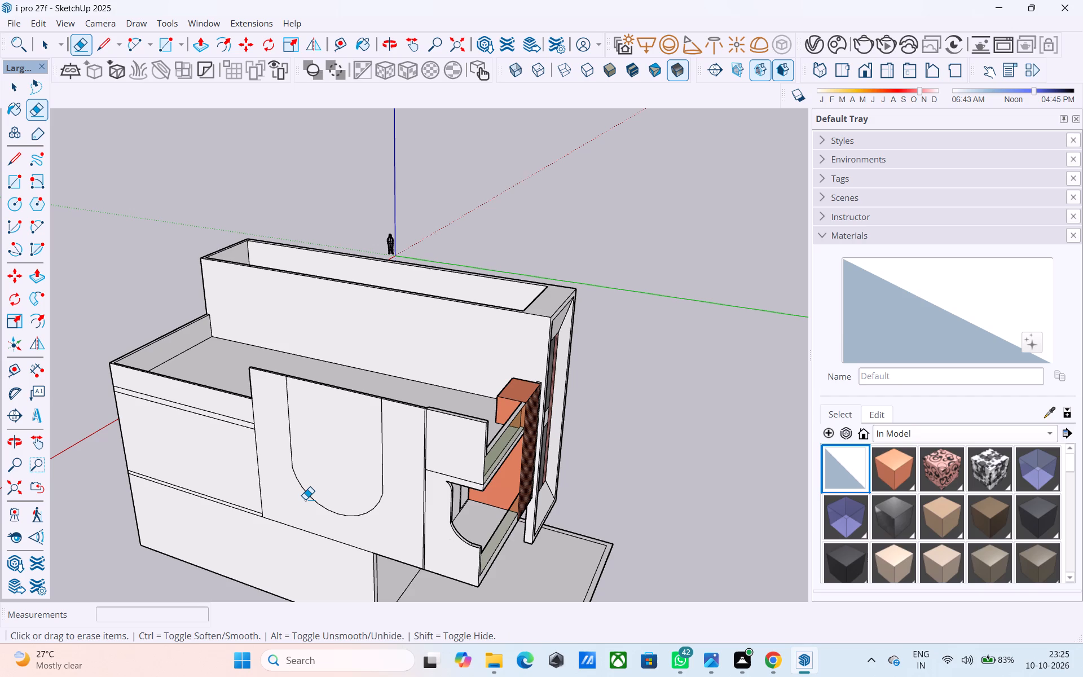
Examine the U-shaped outline on the side wall and the surrounding house exterior from several angles.
middle_drag(377, 487, 420, 426)
scroll(364, 467, down, 2)
middle_drag(364, 475, 363, 475)
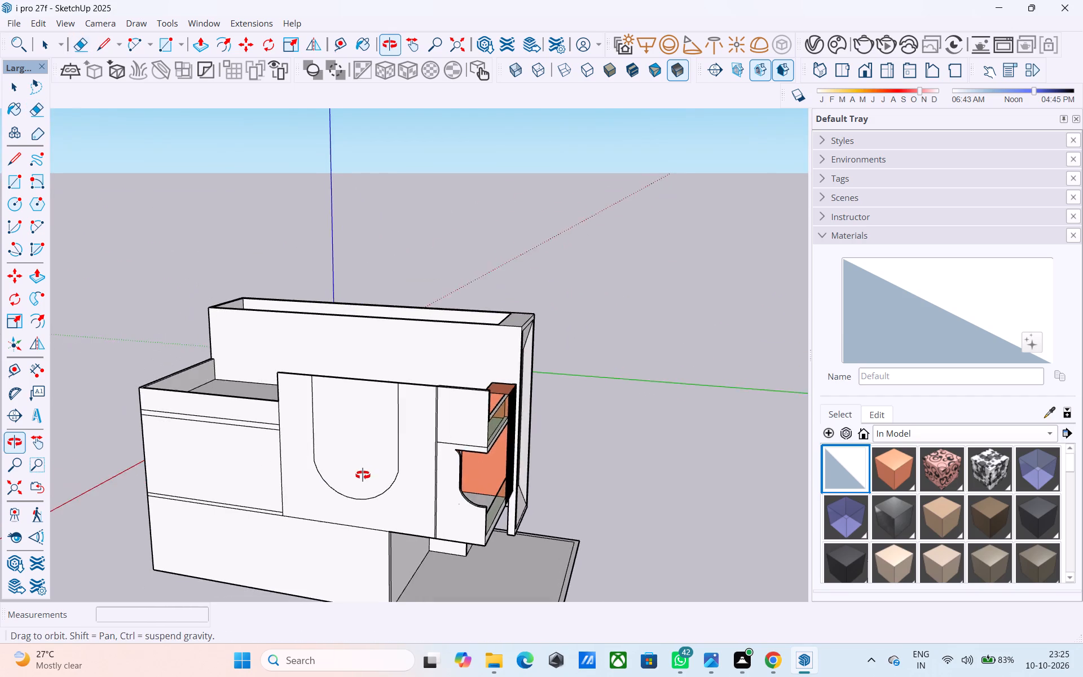
middle_drag(363, 475, 467, 471)
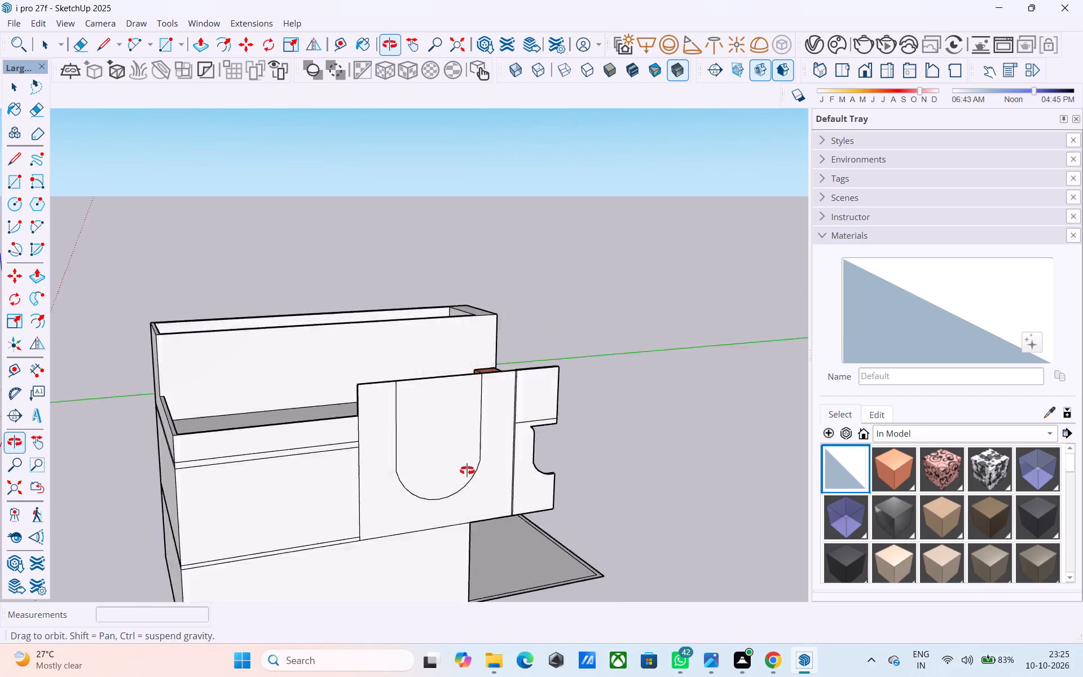
middle_drag(467, 471, 253, 516)
middle_drag(399, 458, 669, 469)
middle_drag(384, 477, 560, 472)
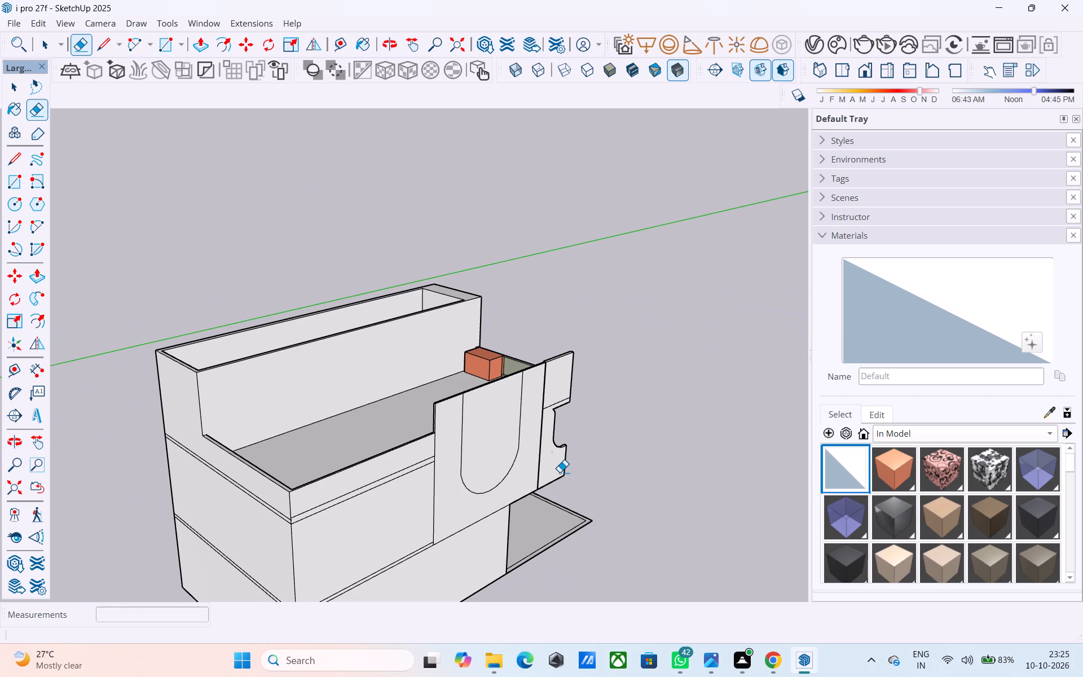
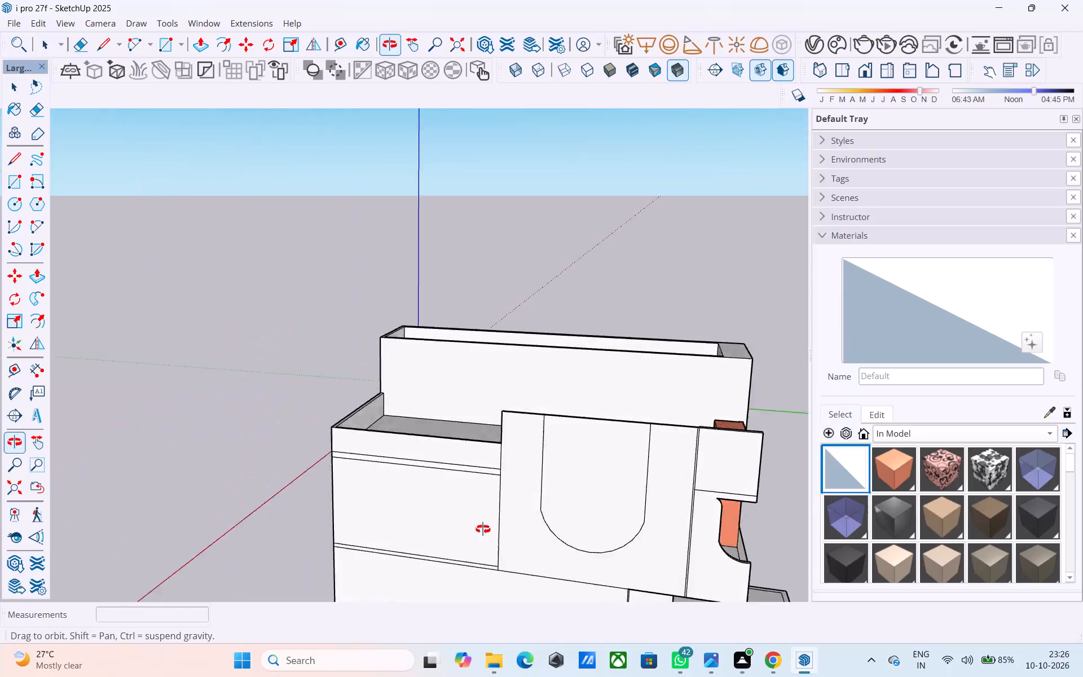
Examine the house's side wall with the U-shaped outline and the front facade from several angles.
scroll(447, 504, down, 2)
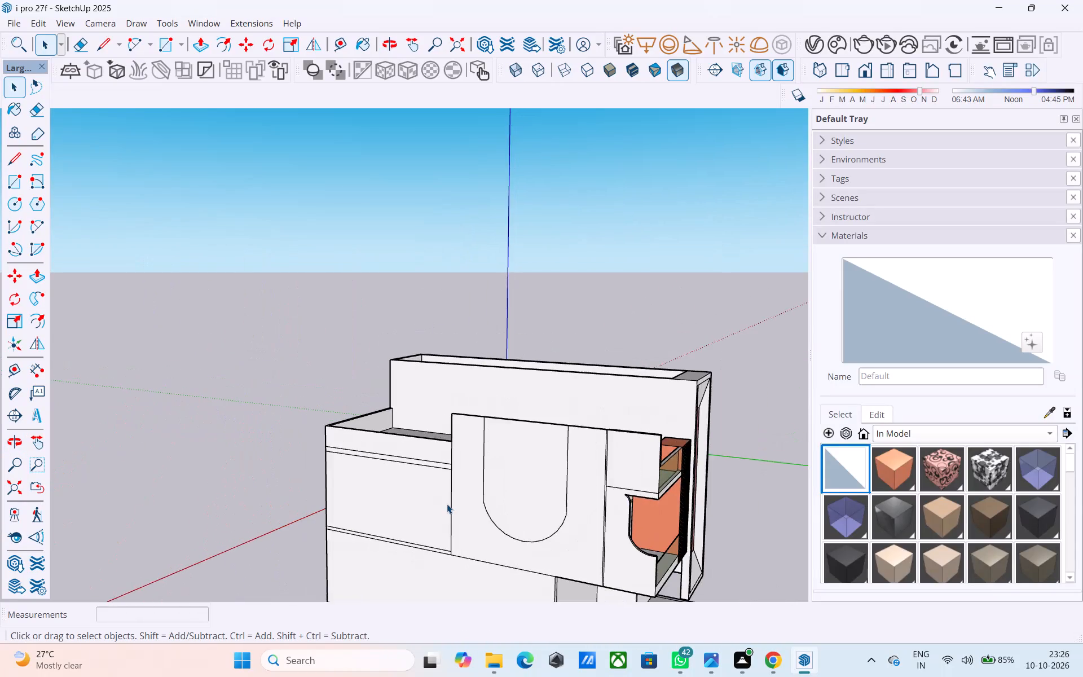
scroll(447, 504, down, 2)
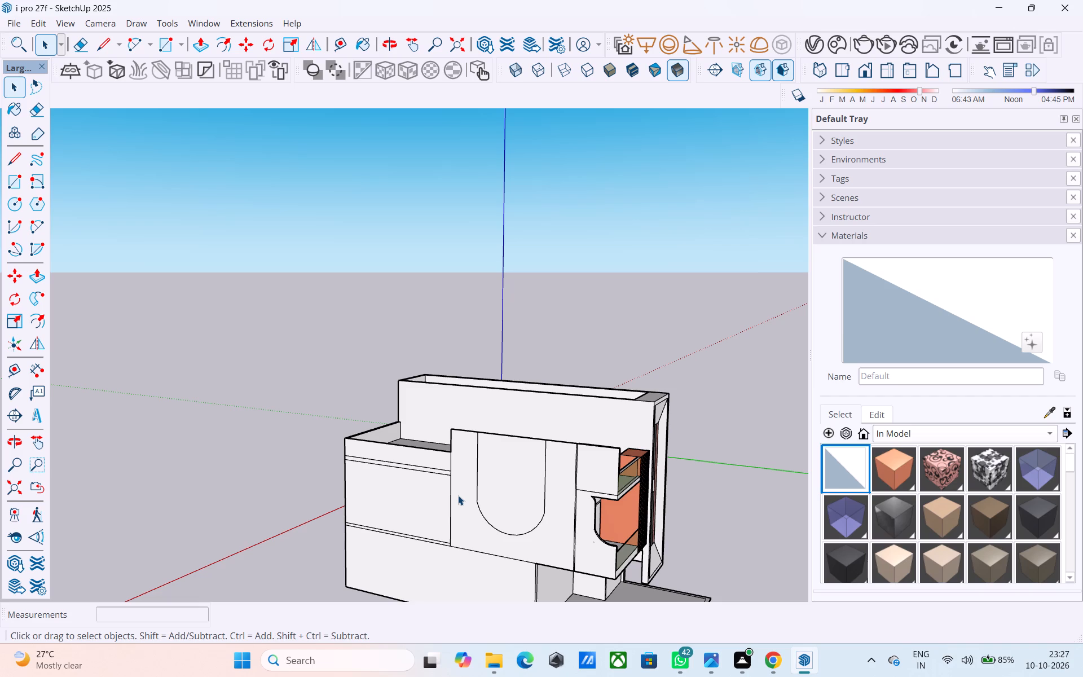
middle_drag(443, 514, 317, 403)
scroll(355, 427, down, 5)
middle_drag(460, 469, 355, 516)
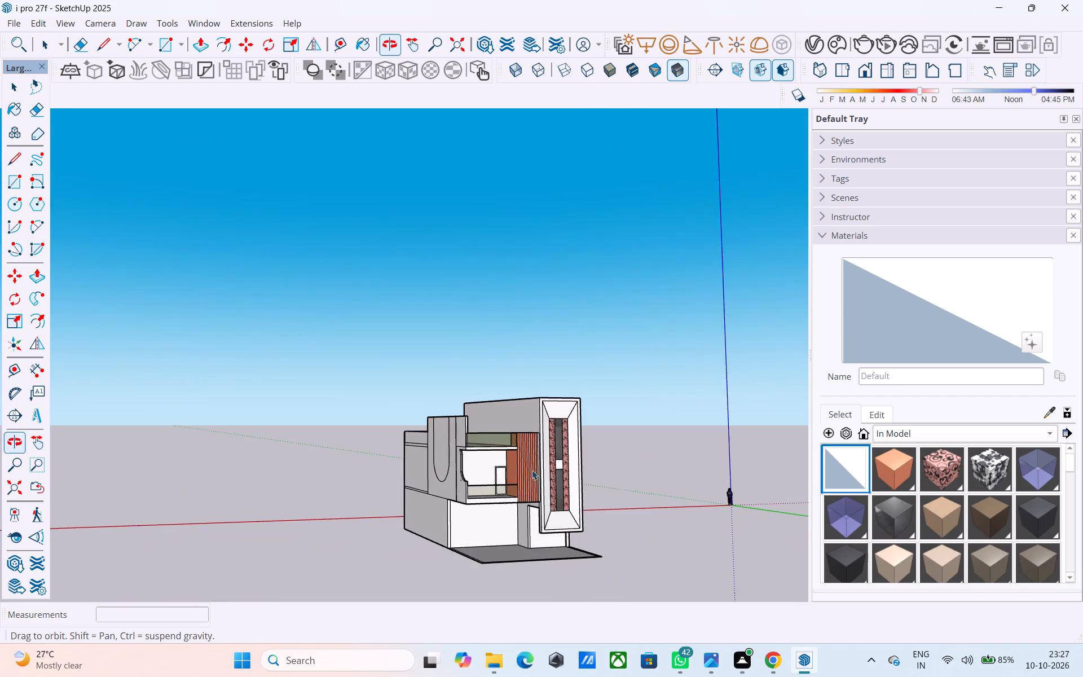
scroll(552, 465, up, 7)
scroll(530, 443, down, 3)
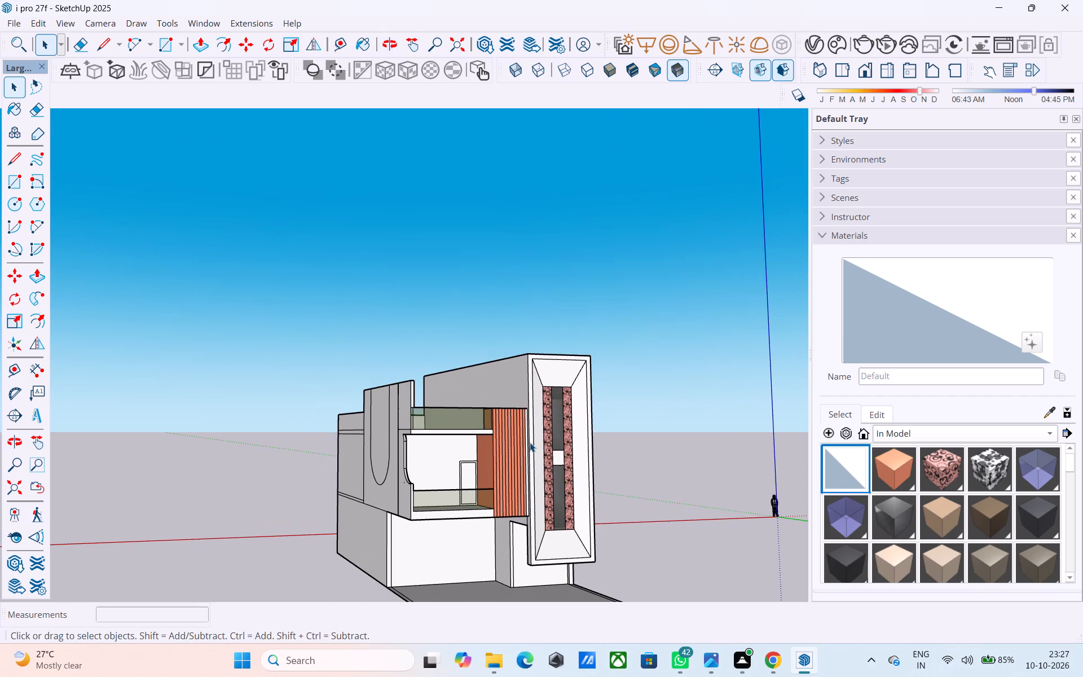
middle_drag(530, 441, 650, 393)
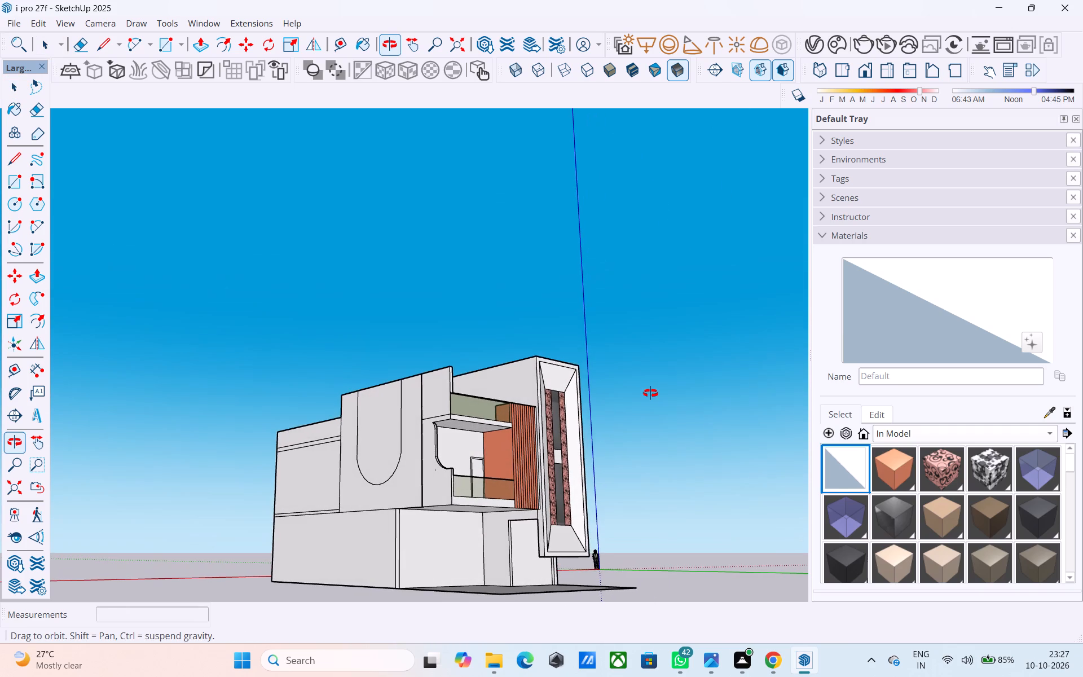
middle_drag(650, 393, 450, 417)
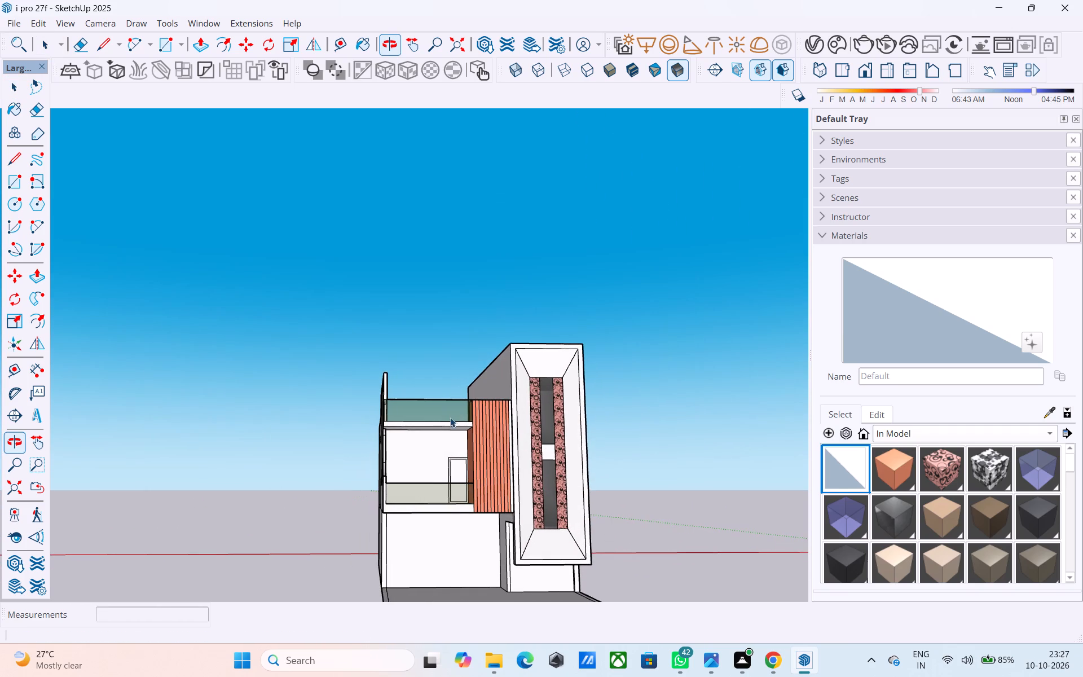
scroll(448, 416, down, 2)
middle_click(447, 416)
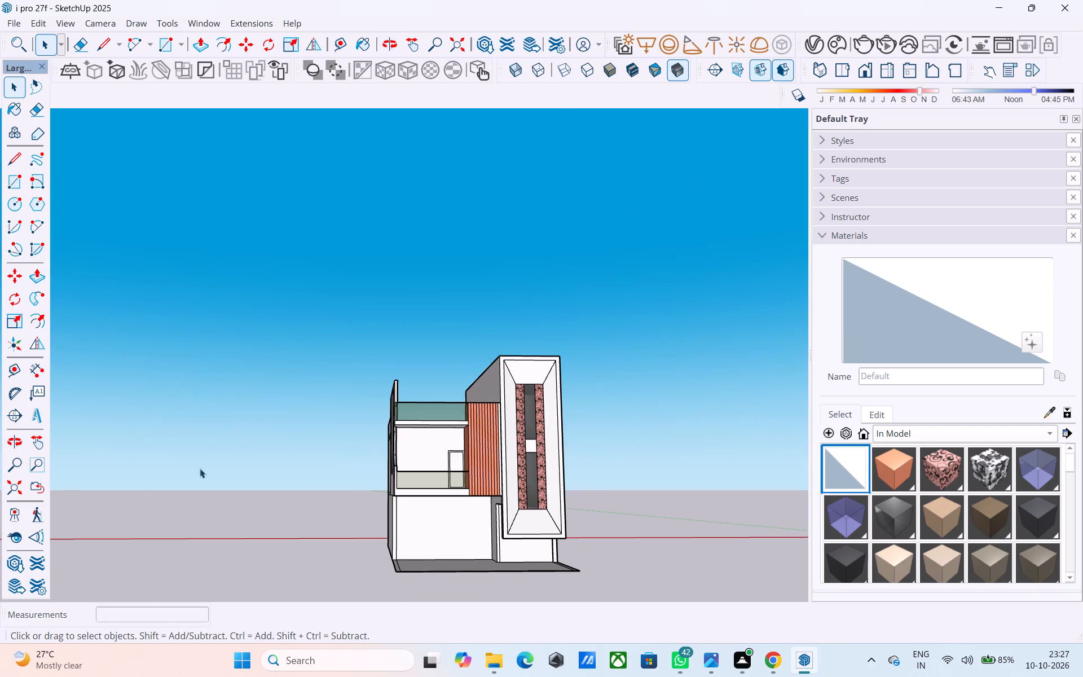
Widen the camera's field of view to about 44.57 degrees and check the house's perspective from the front corner and side.
click(33, 533)
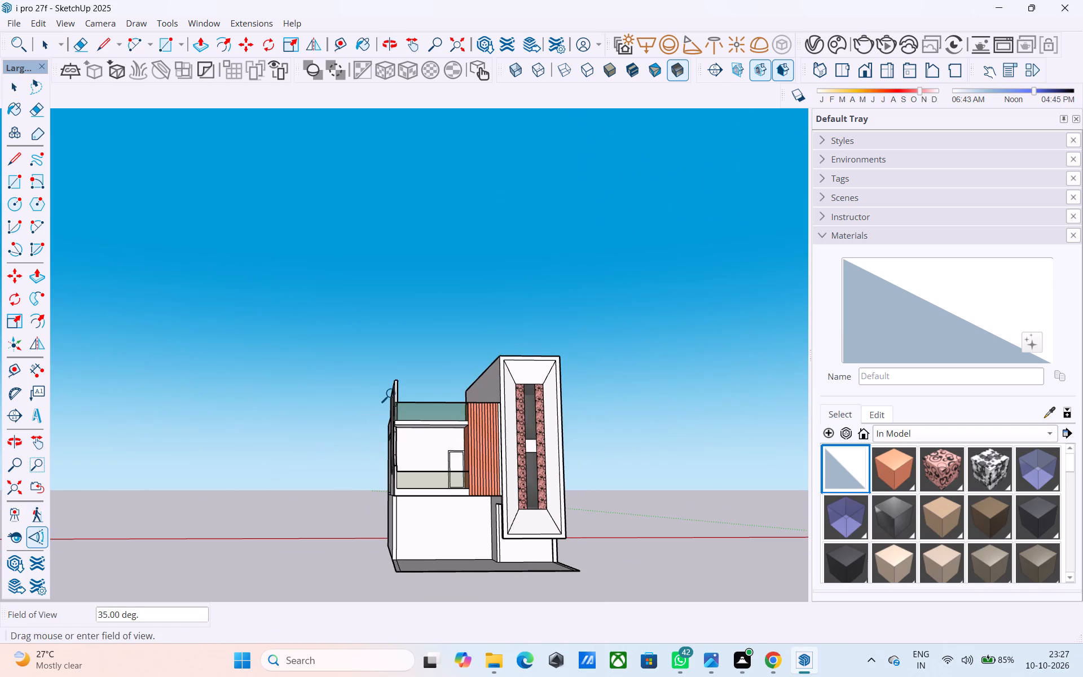
drag(395, 393, 372, 527)
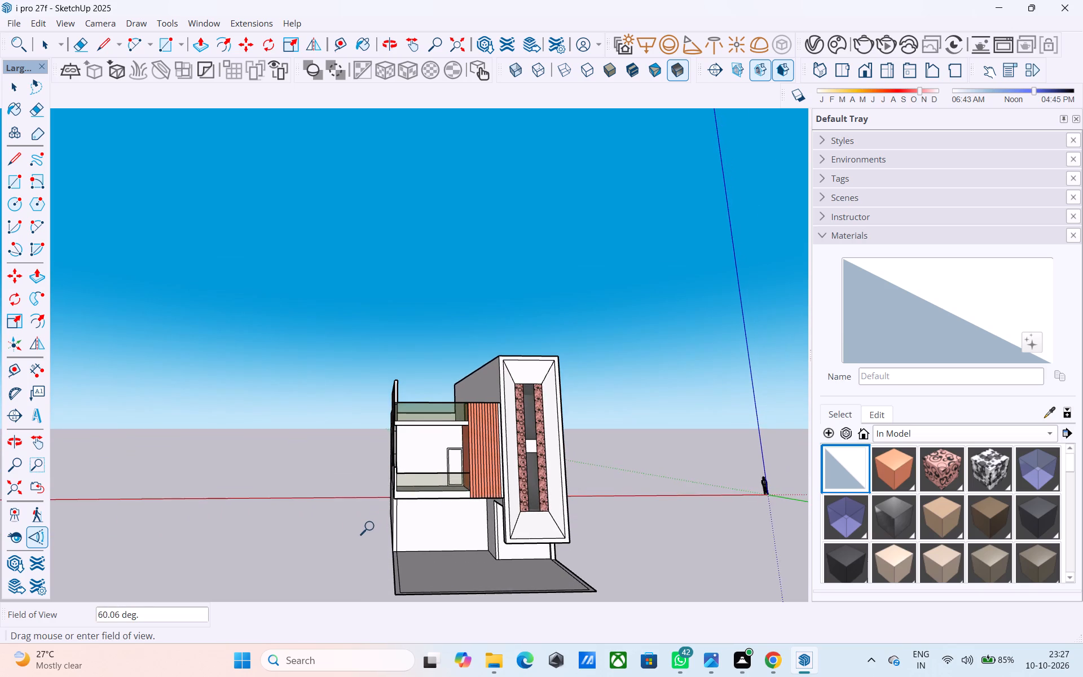
drag(372, 527, 389, 454)
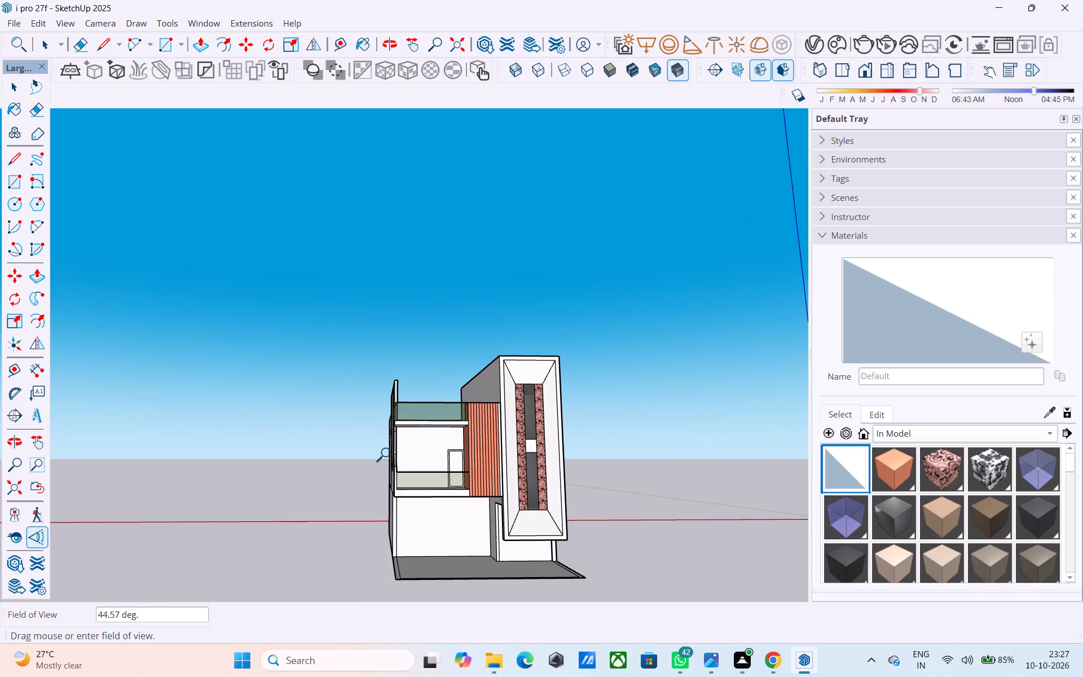
middle_drag(386, 454, 579, 507)
scroll(549, 486, up, 3)
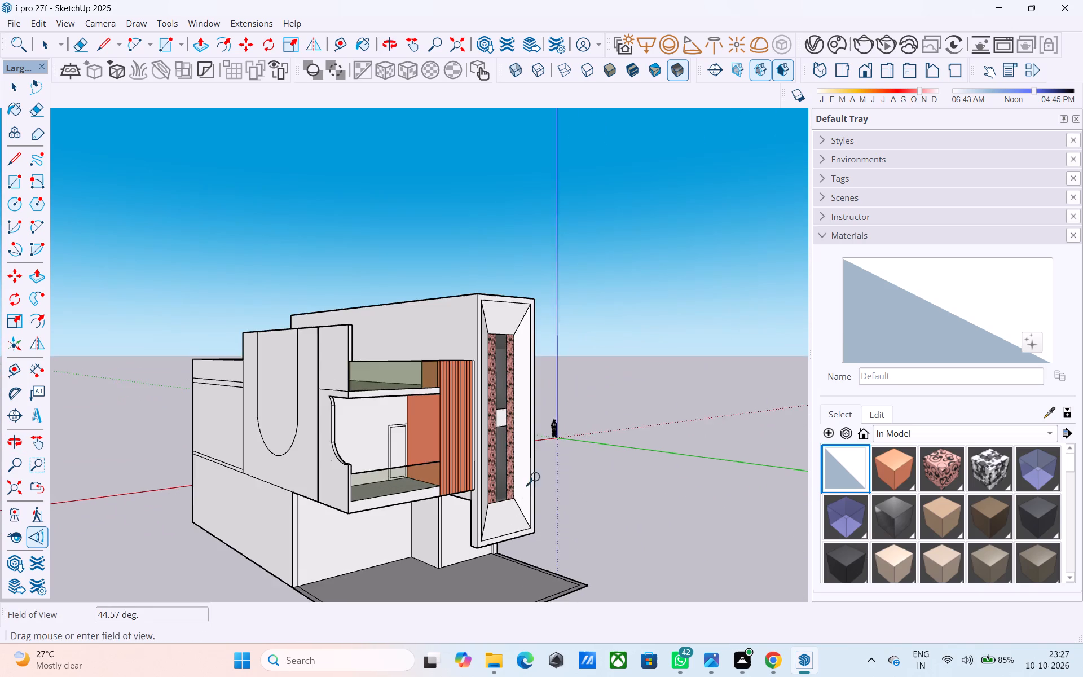
middle_drag(492, 464, 522, 430)
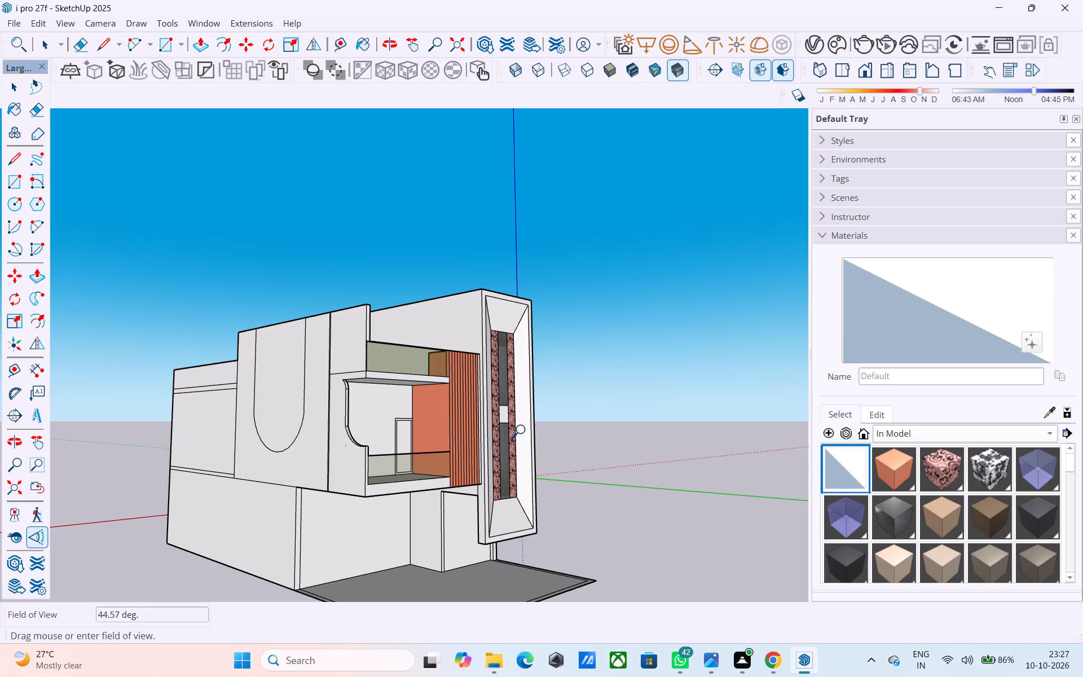
scroll(469, 503, down, 3)
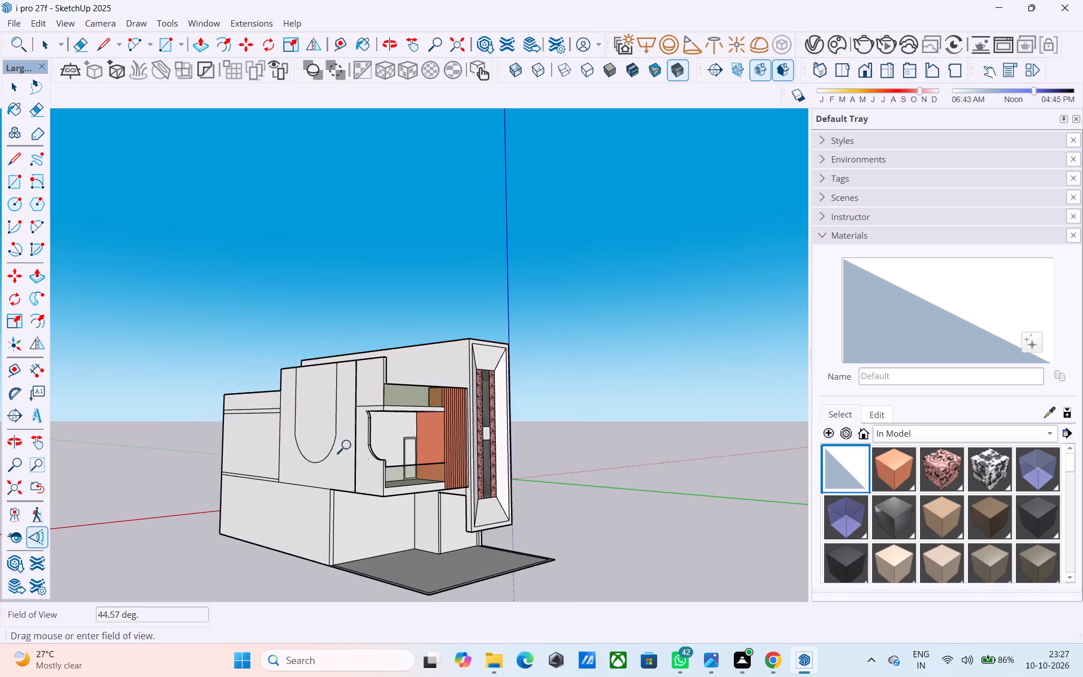
middle_drag(349, 445, 489, 504)
middle_drag(333, 423, 413, 437)
key(space)
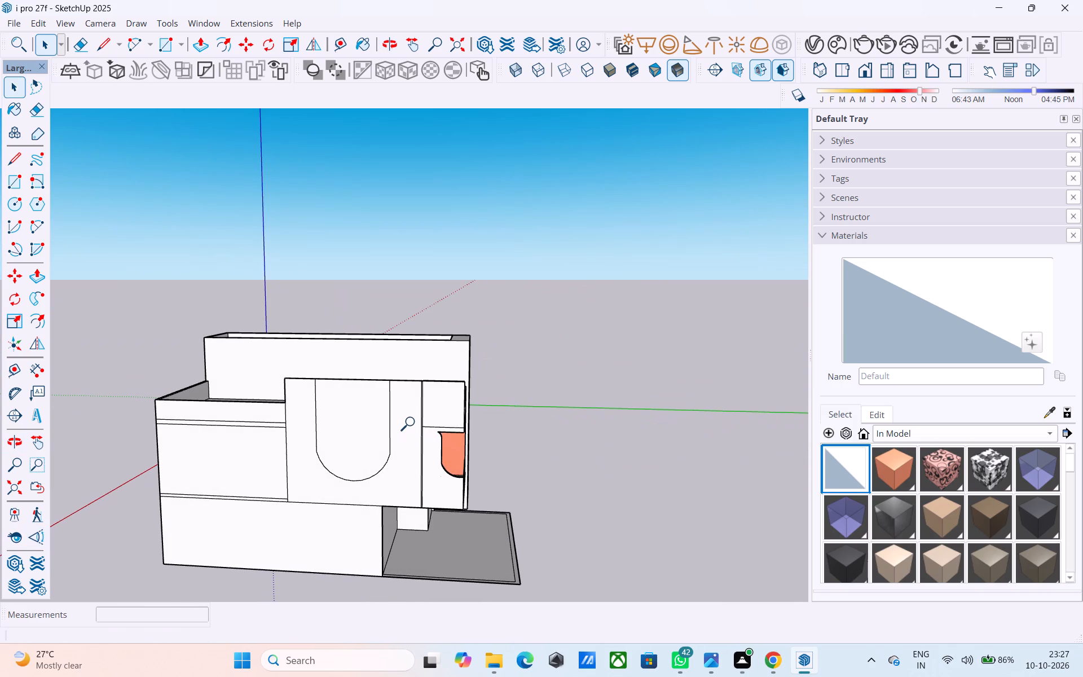
Copy the upper segment of the U outline's front vertical edge to its rear edge, 11' 11 1/2" away, divided into 20 equal spaces.
key(space)
shift+middle_drag(413, 423, 417, 441)
scroll(416, 439, up, 3)
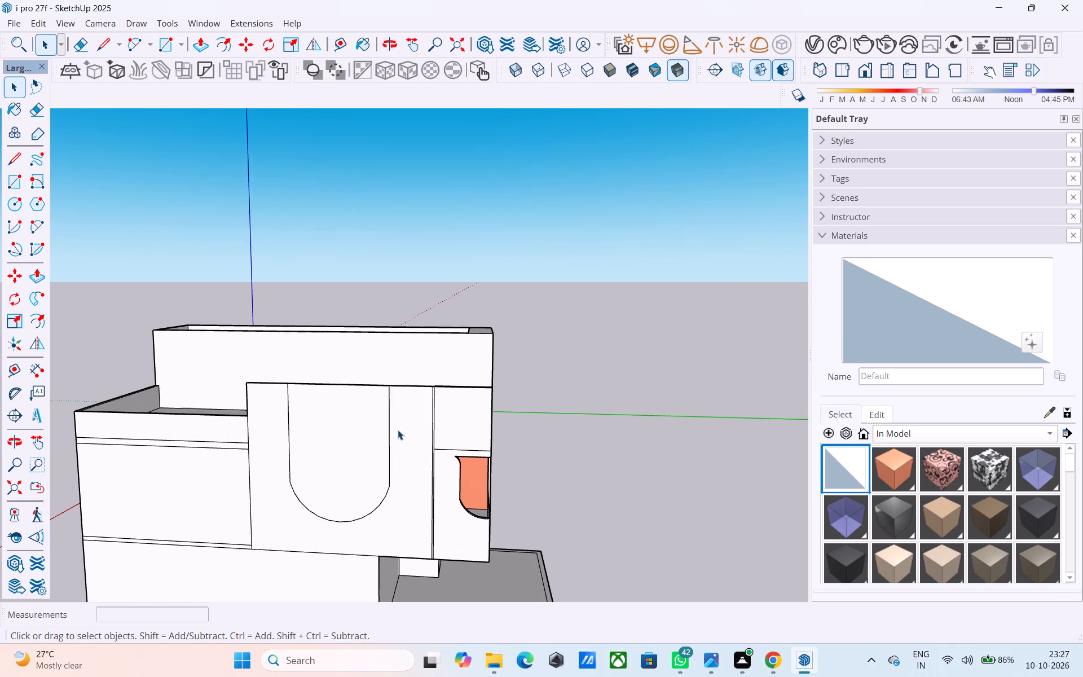
scroll(398, 430, up, 2)
click(385, 403)
click(387, 403)
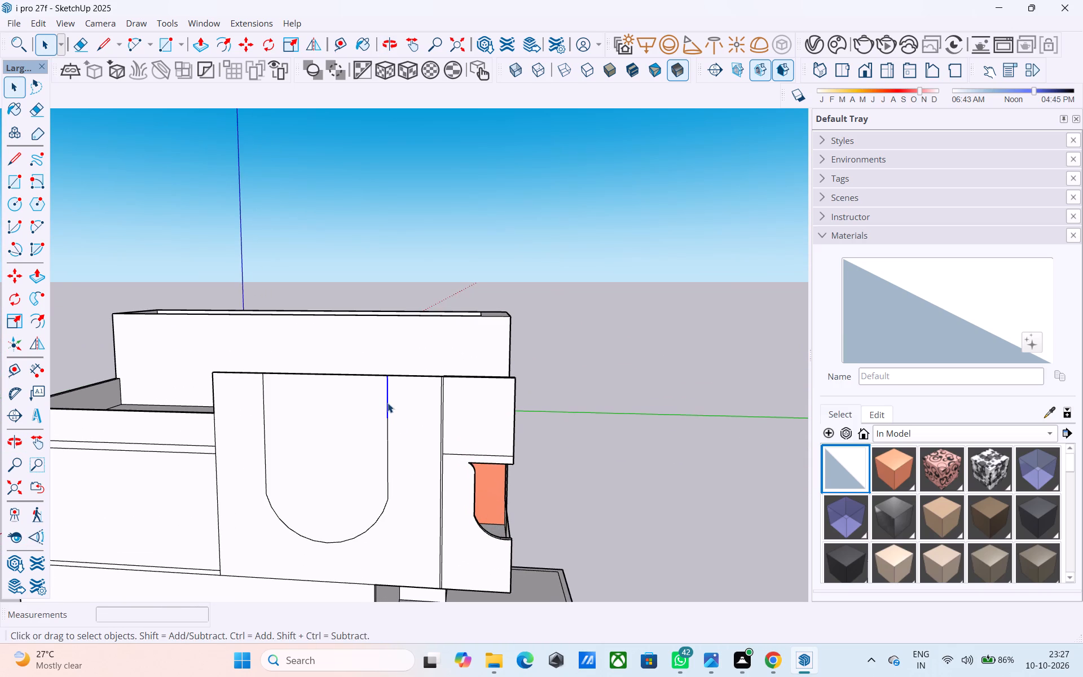
scroll(389, 402, up, 2)
key(l)
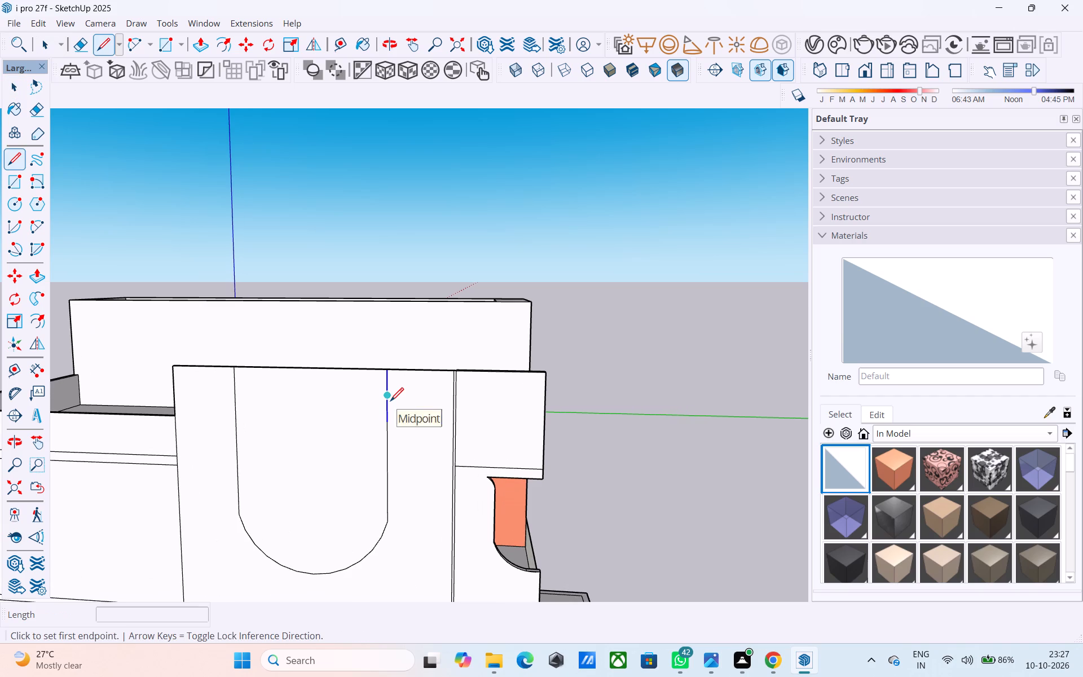
key(m)
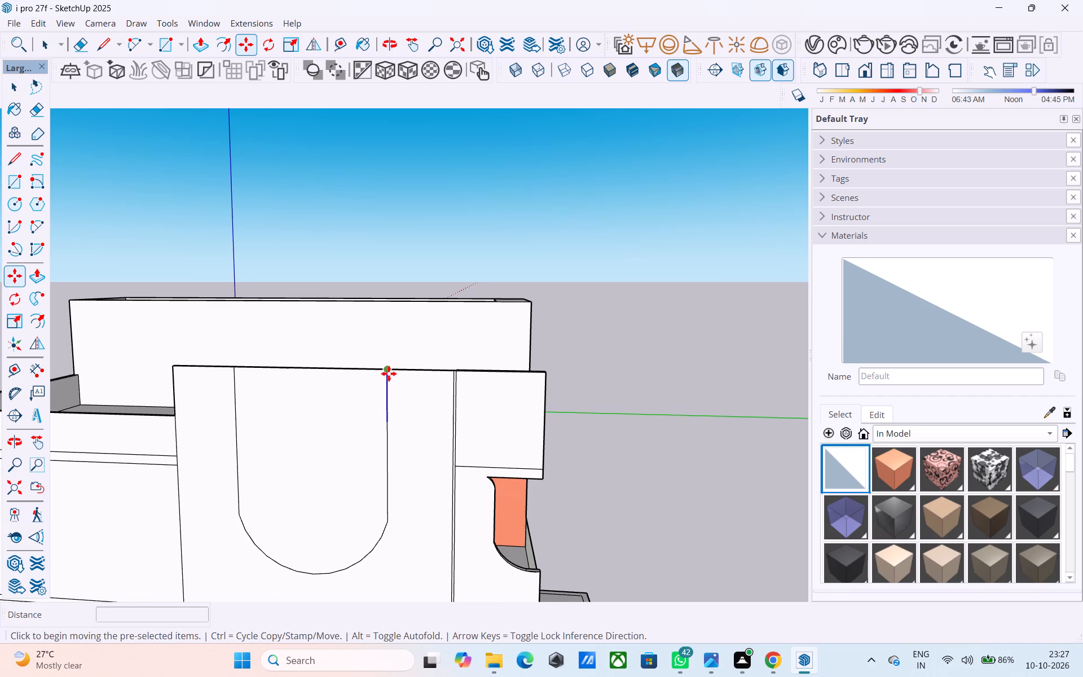
click(389, 373)
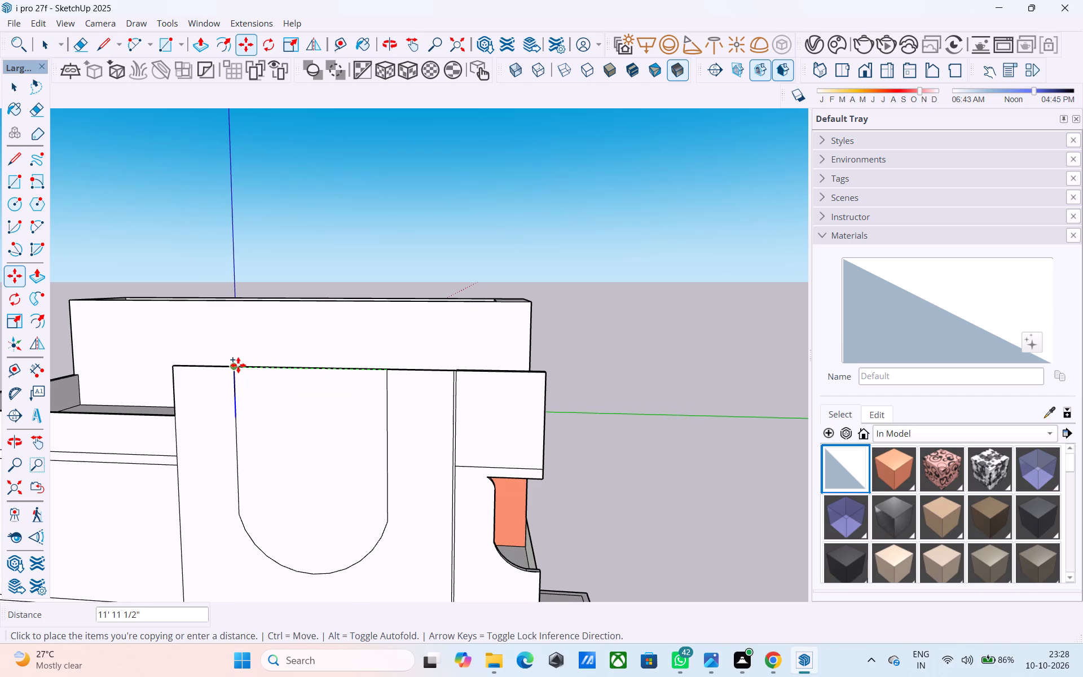
click(238, 365)
key(slash)
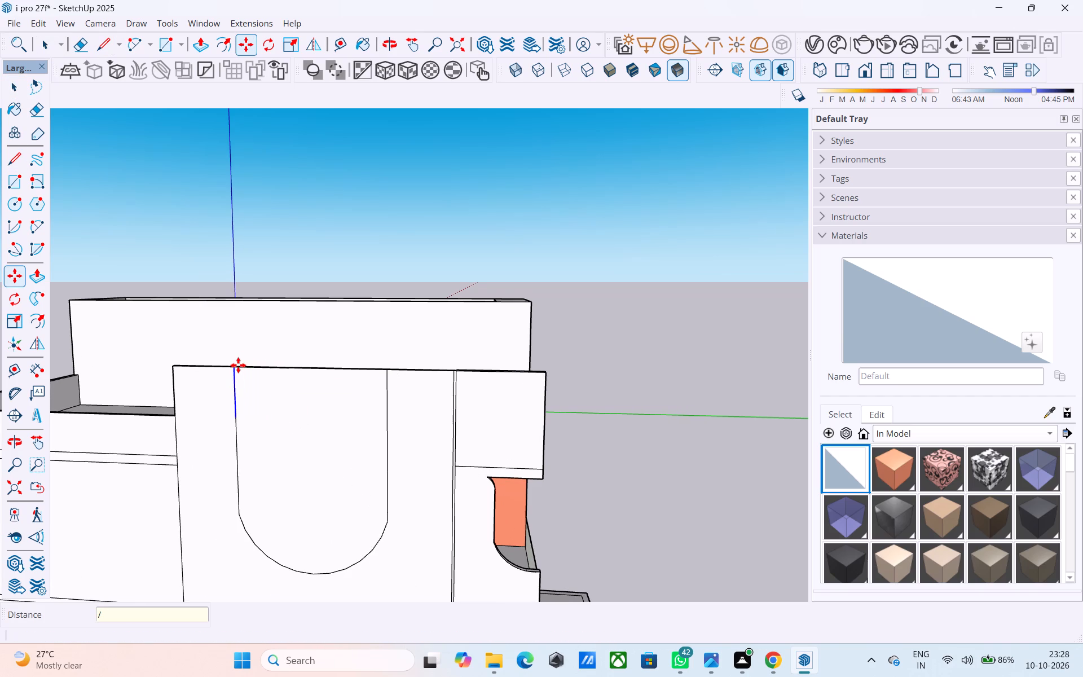
text(20)
key(Return)
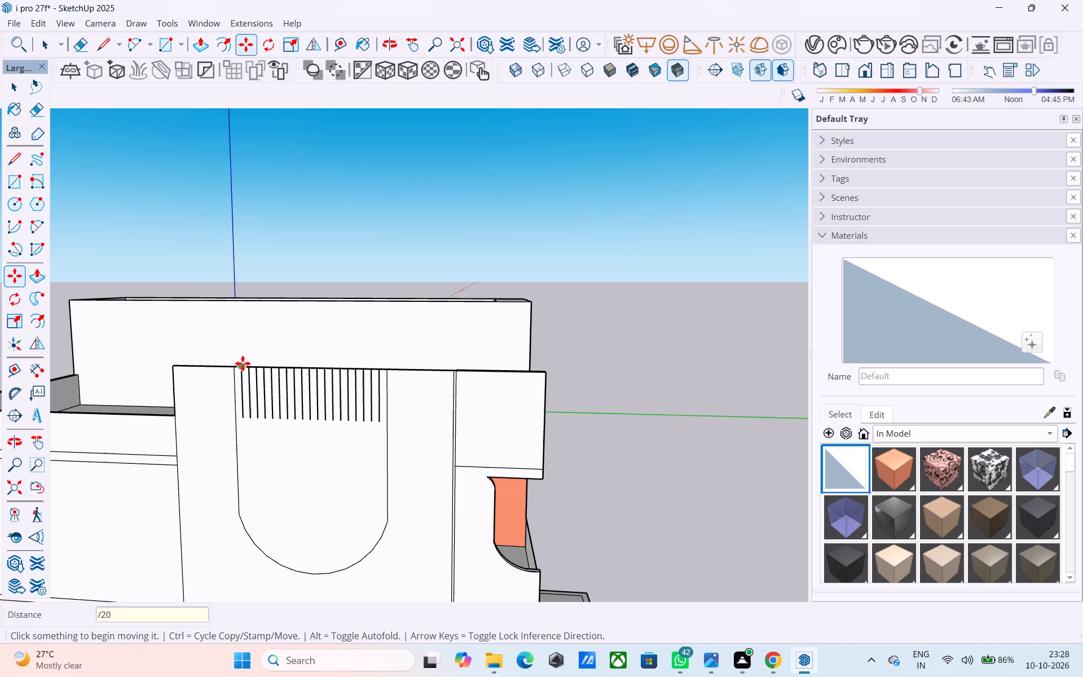
Extend the rearmost divider line about 9' 3 3/4" down to the arc, and the adjacent one straight down to just above the arc.
key(l)
scroll(258, 418, up, 3)
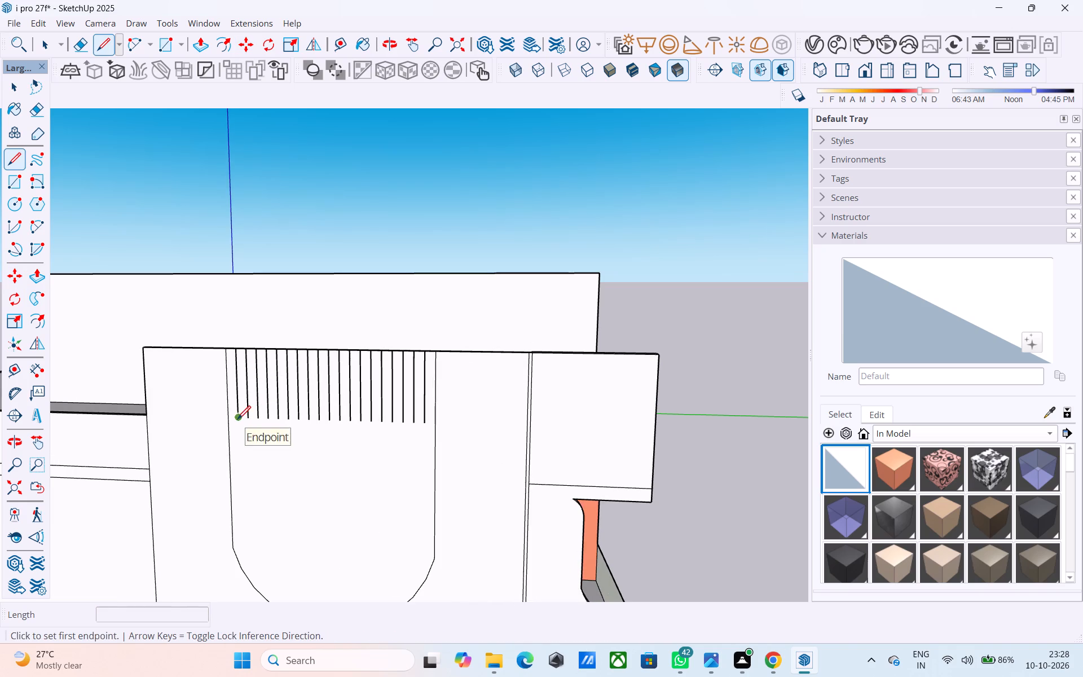
click(237, 420)
click(245, 578)
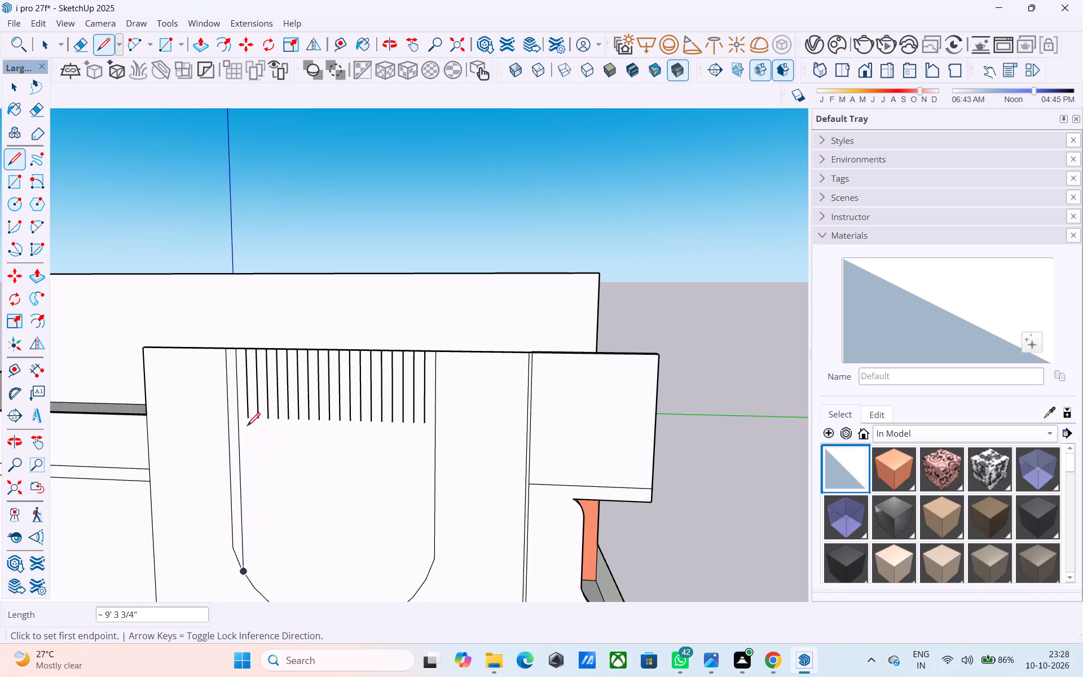
click(248, 420)
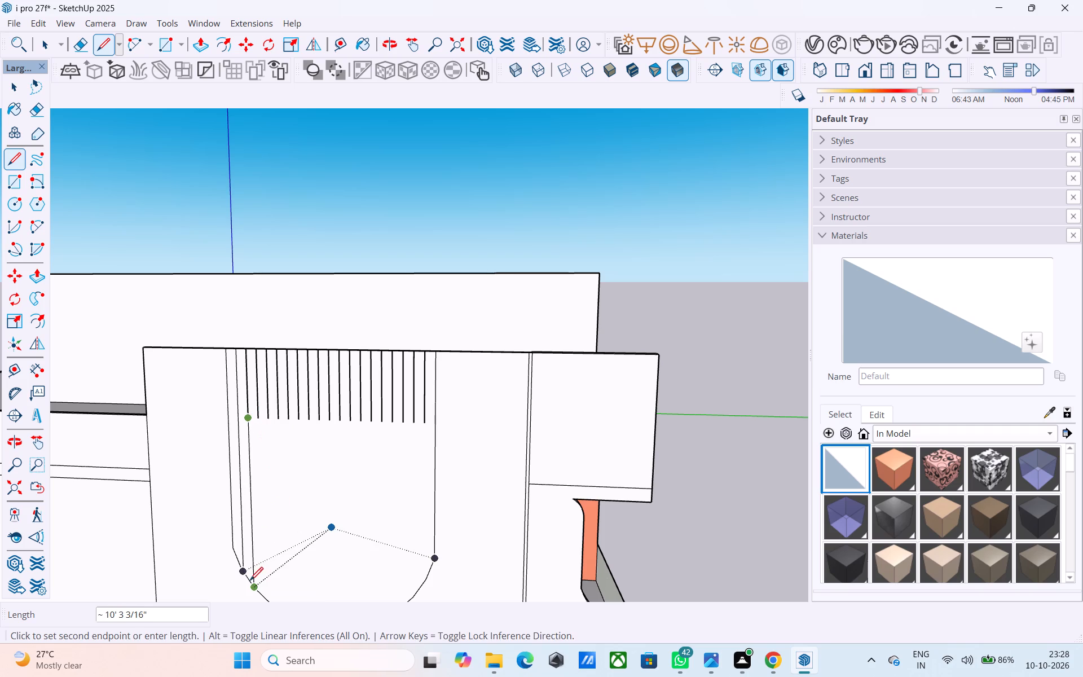
scroll(252, 591, up, 4)
middle_drag(252, 591, 252, 591)
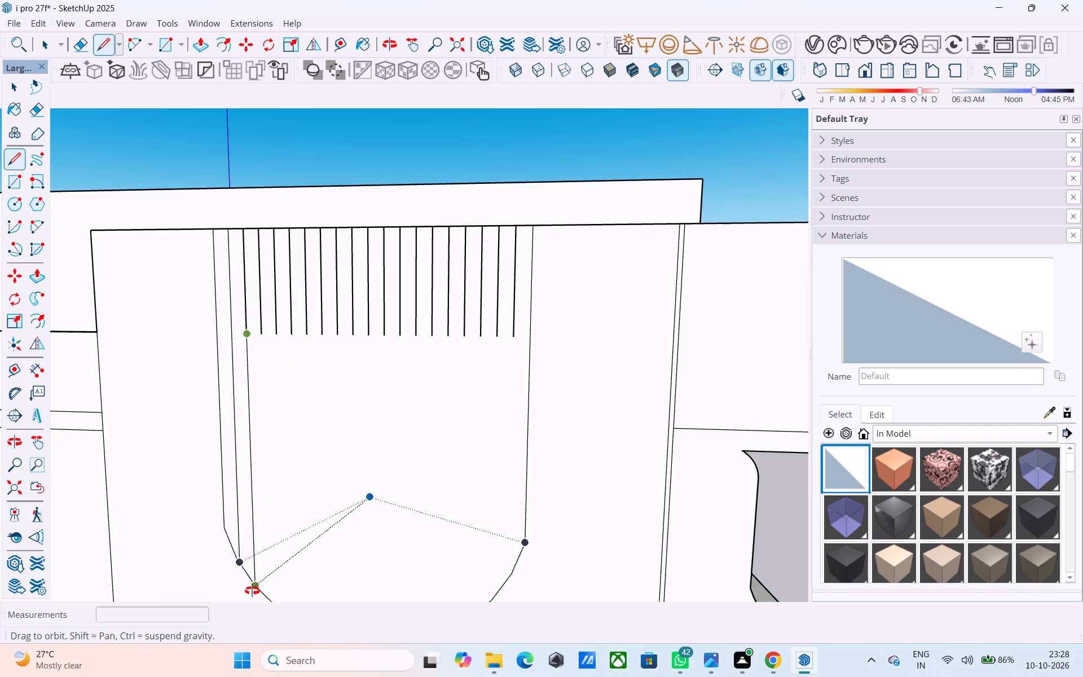
middle_drag(252, 591, 293, 525)
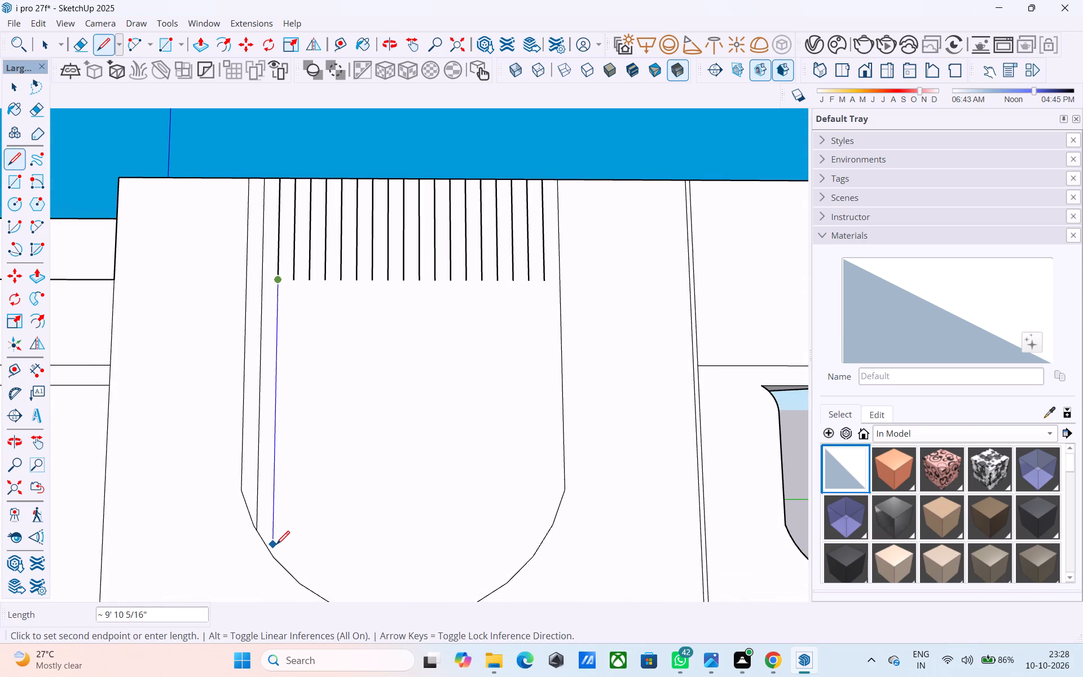
scroll(267, 546, up, 1)
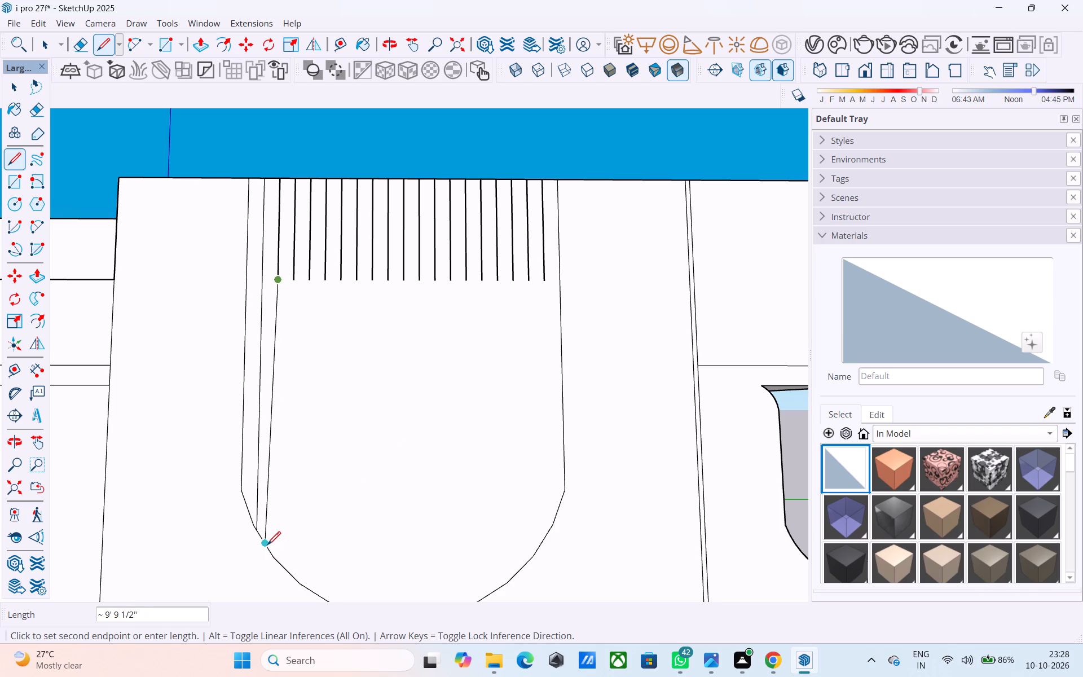
scroll(267, 546, up, 5)
scroll(269, 555, down, 4)
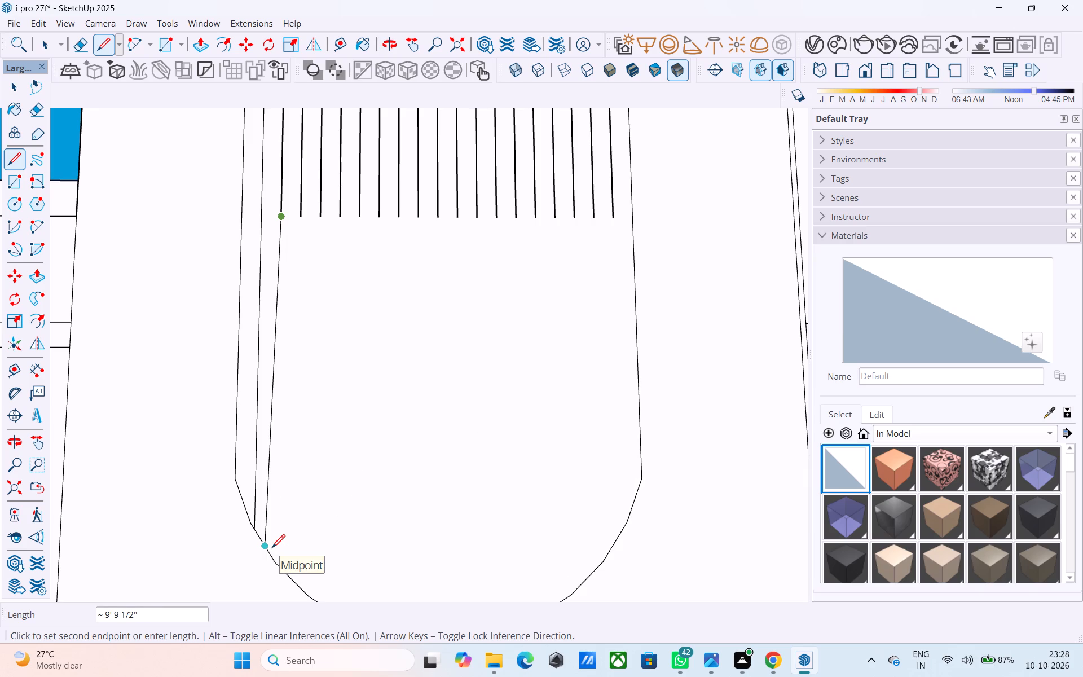
click(274, 550)
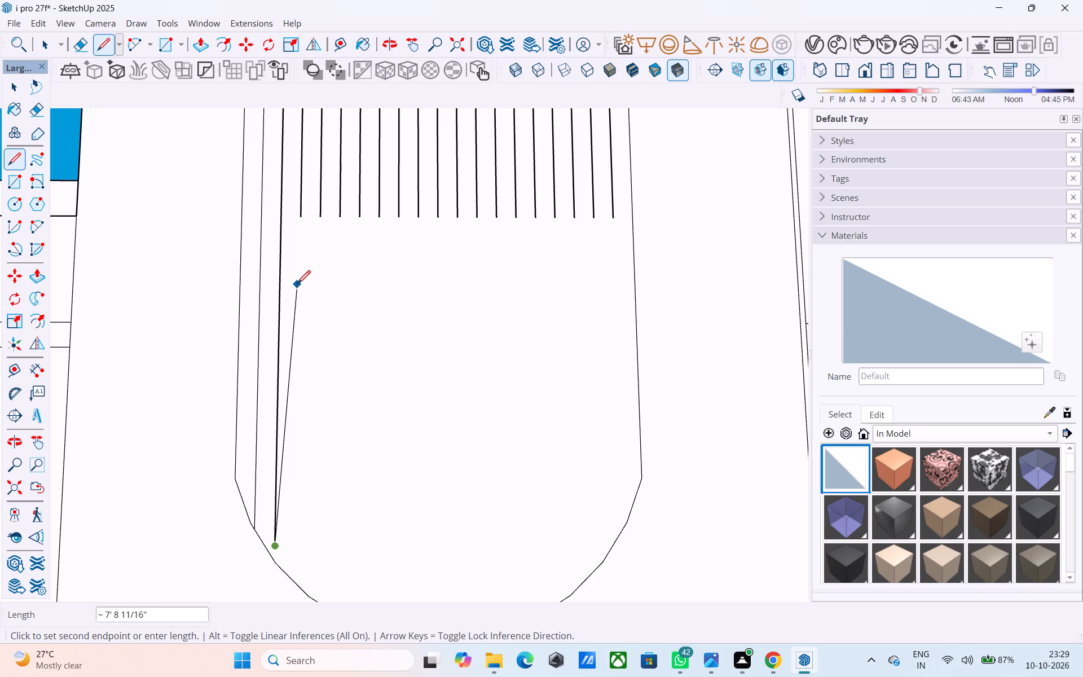
Extend the third and fourth divider lines from the rear straight down about 9' 9", ending level with the second line.
middle_drag(337, 275, 346, 318)
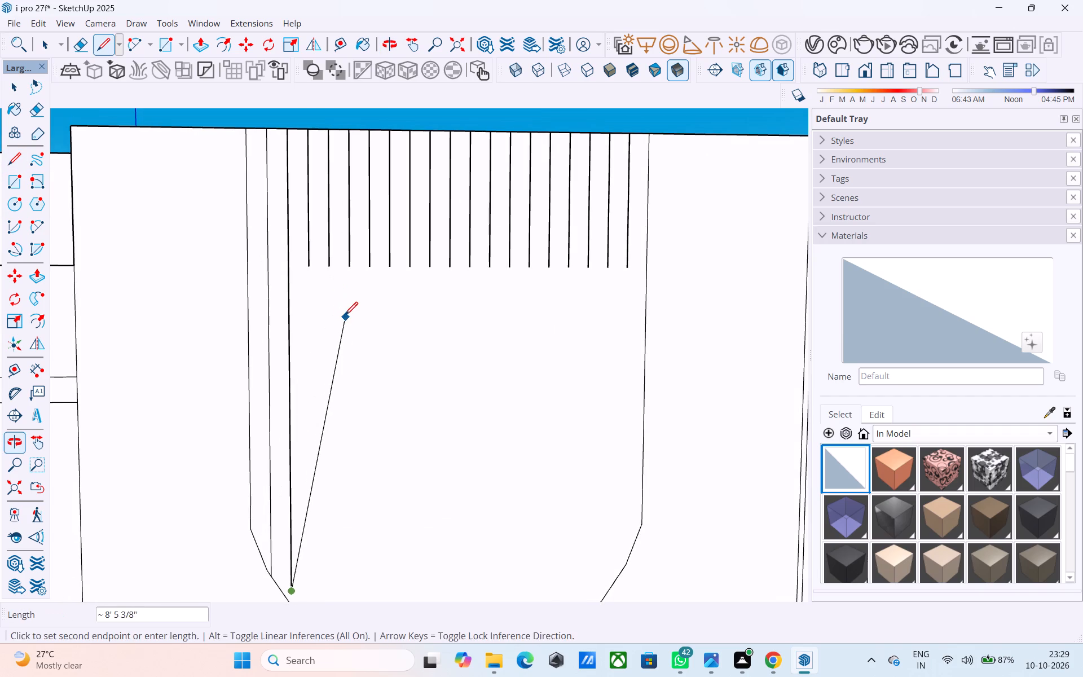
key(l)
click(308, 264)
shift+middle_drag(311, 397, 317, 377)
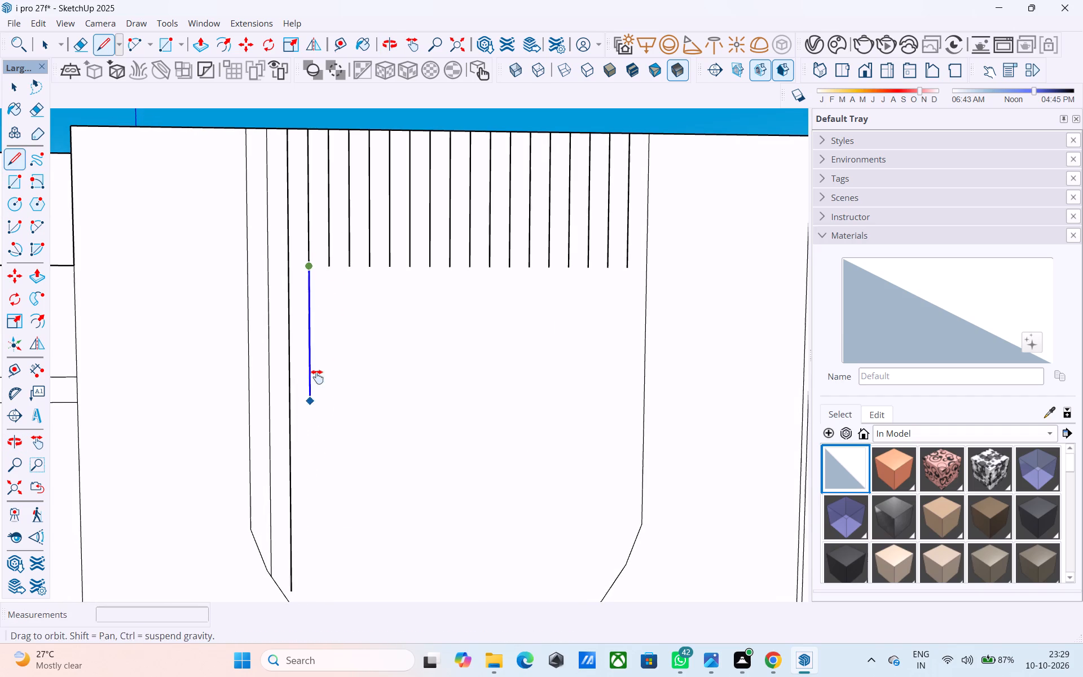
shift+middle_drag(317, 377, 339, 240)
click(332, 442)
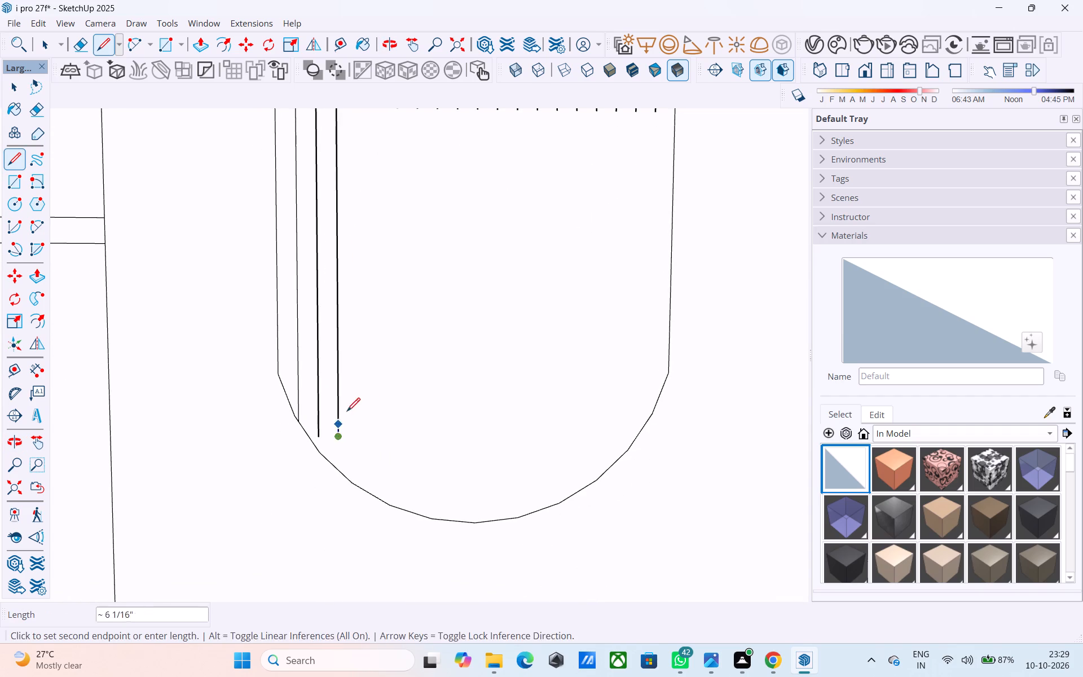
shift+middle_drag(366, 390, 320, 474)
key(l)
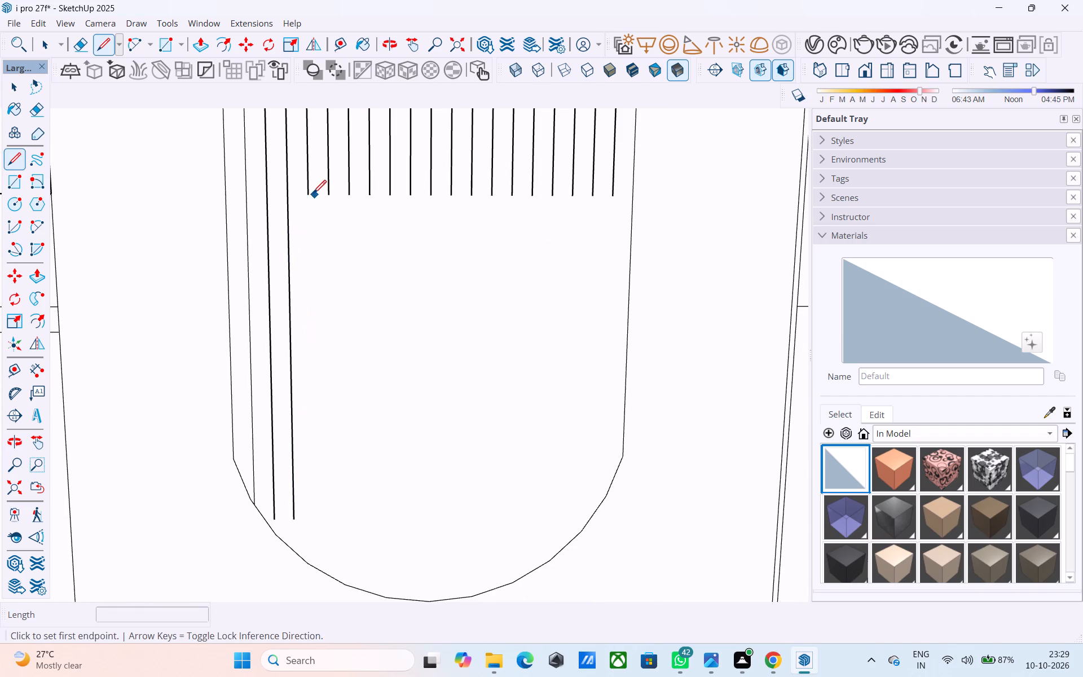
click(310, 192)
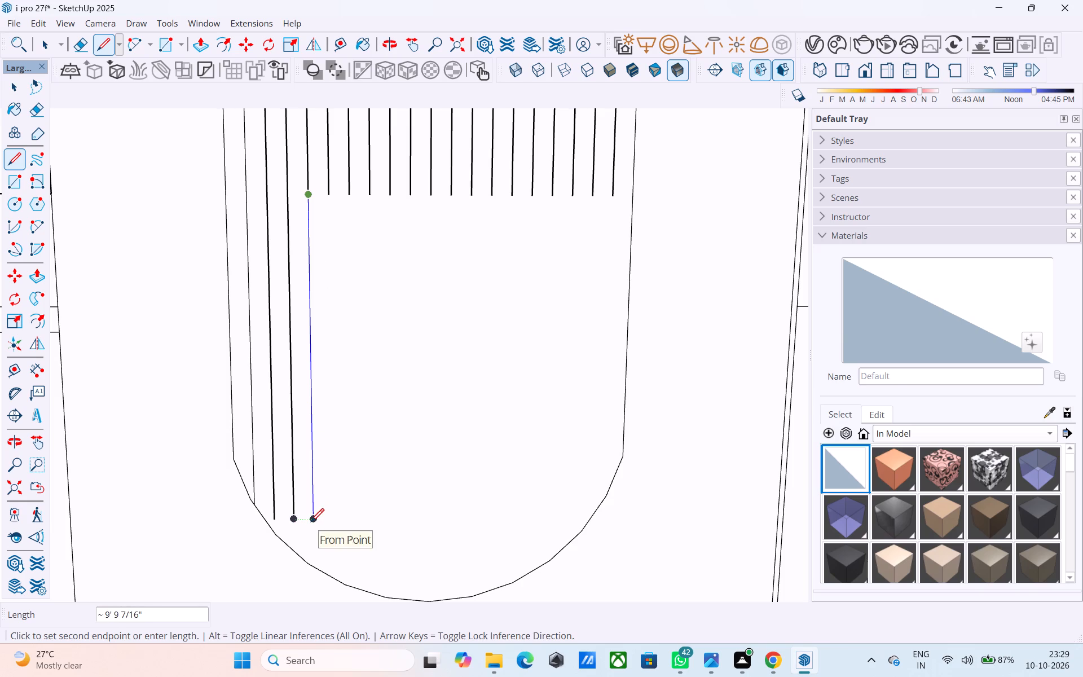
click(311, 523)
Extend the fifth, sixth and seventh divider lines from the rear straight down, ending level with the fourth line.
key(l)
click(328, 196)
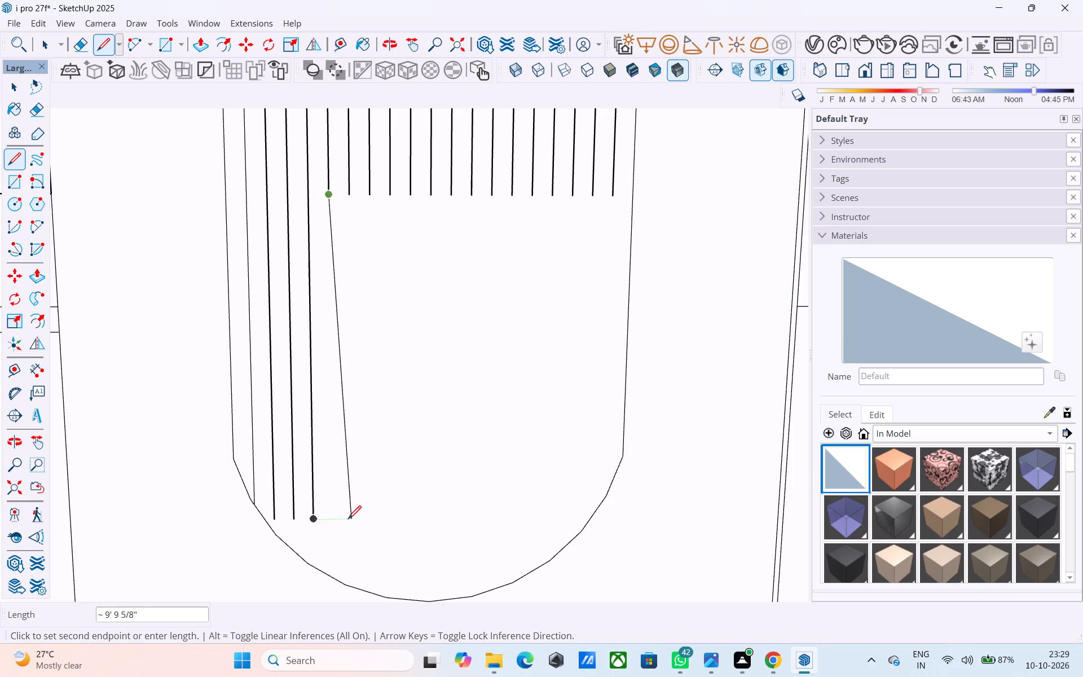
click(335, 522)
key(l)
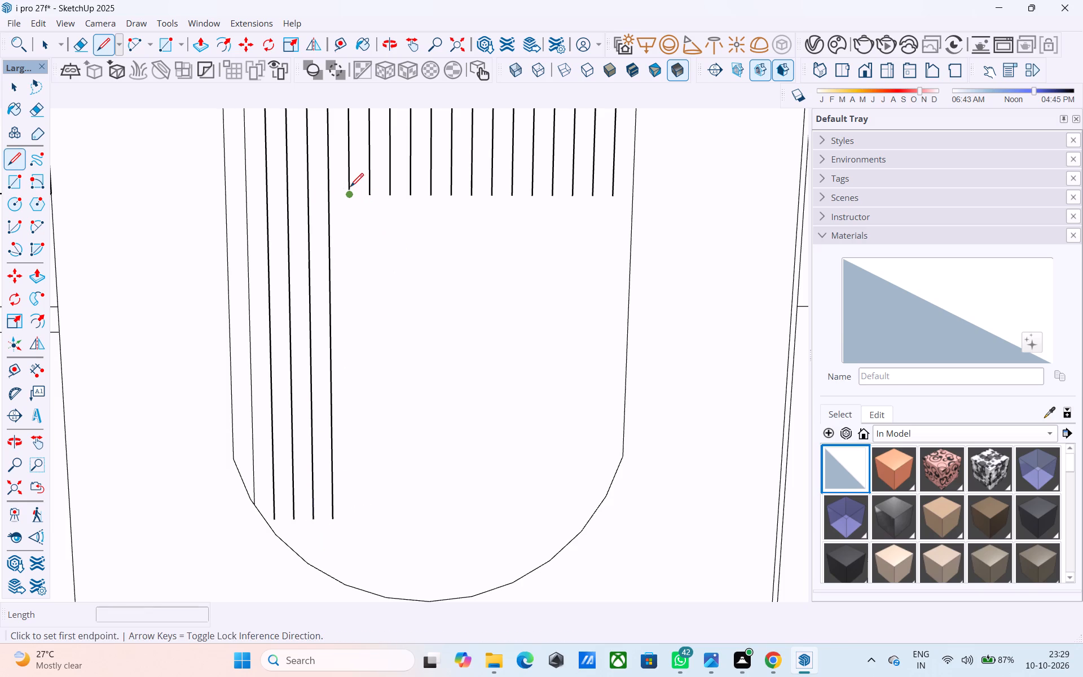
click(350, 188)
click(346, 520)
key(l)
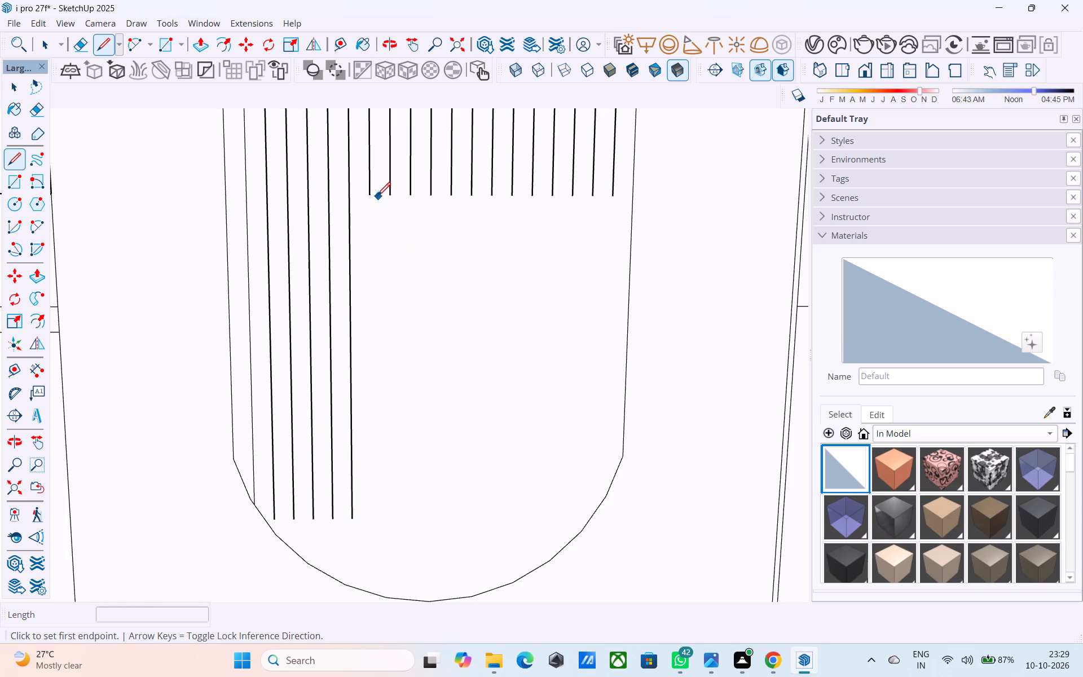
click(372, 193)
click(368, 520)
Extend the eighth to eleventh divider lines down to the arc's bottom, making the tenth extension 12' 6" and stopping the ninth just above the arc.
key(l)
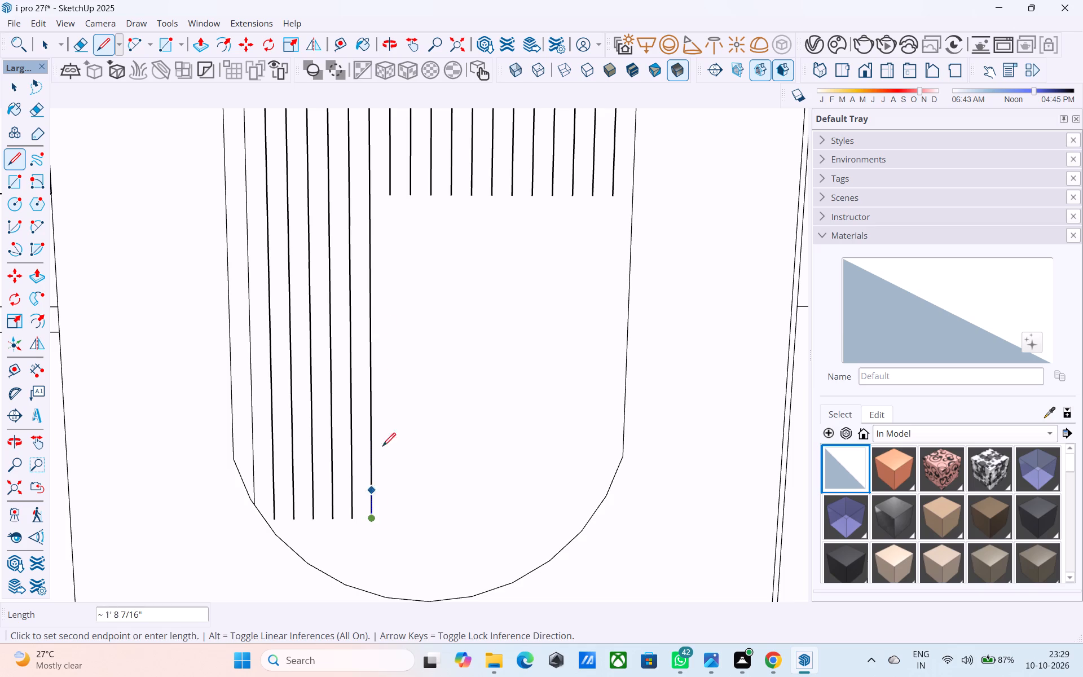
click(391, 195)
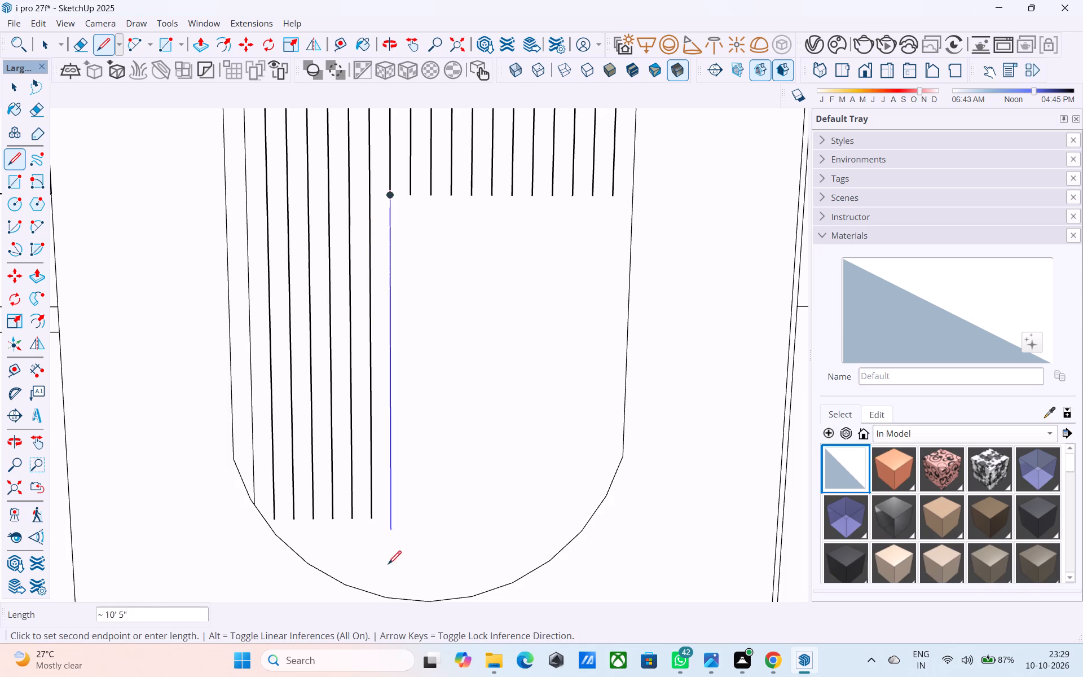
click(395, 596)
key(l)
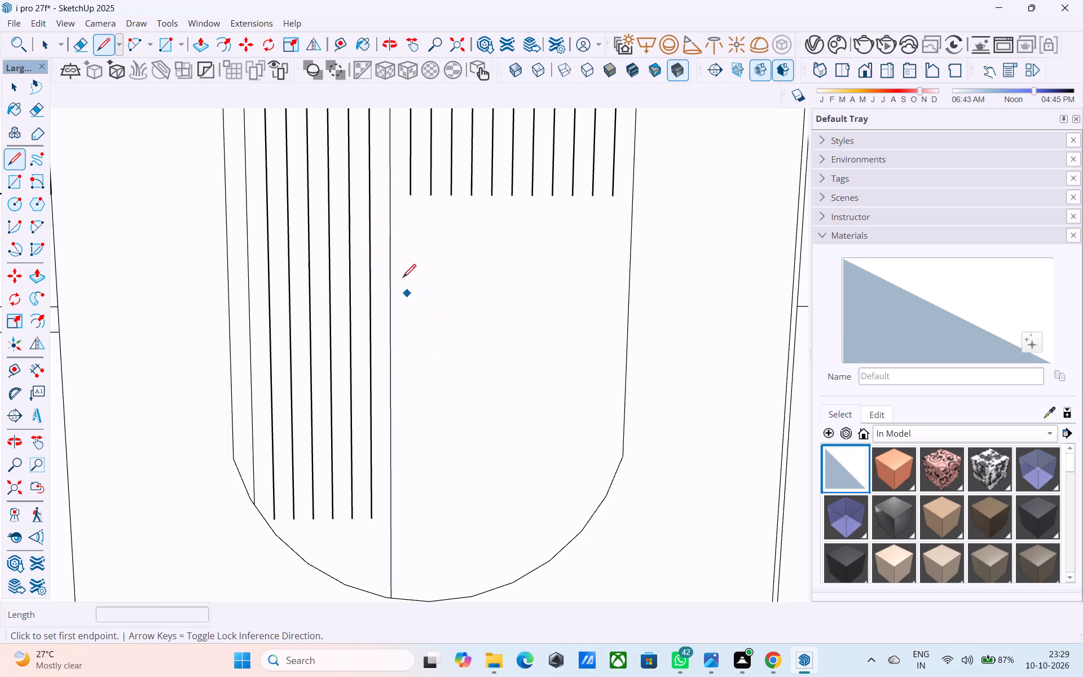
click(410, 191)
click(410, 596)
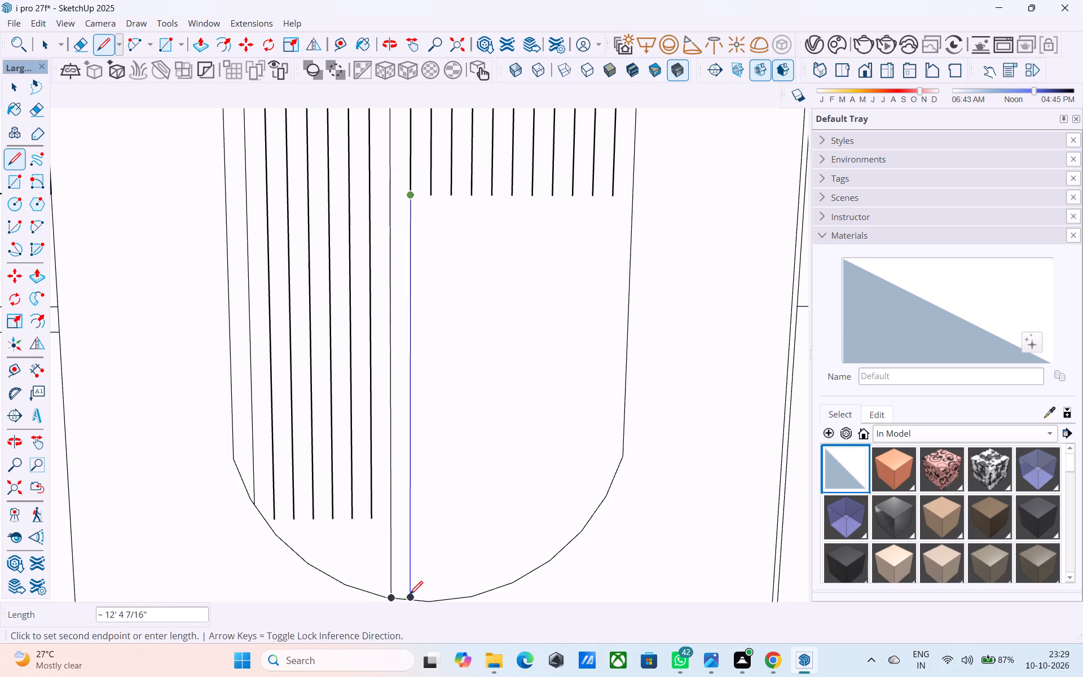
key(l)
click(428, 197)
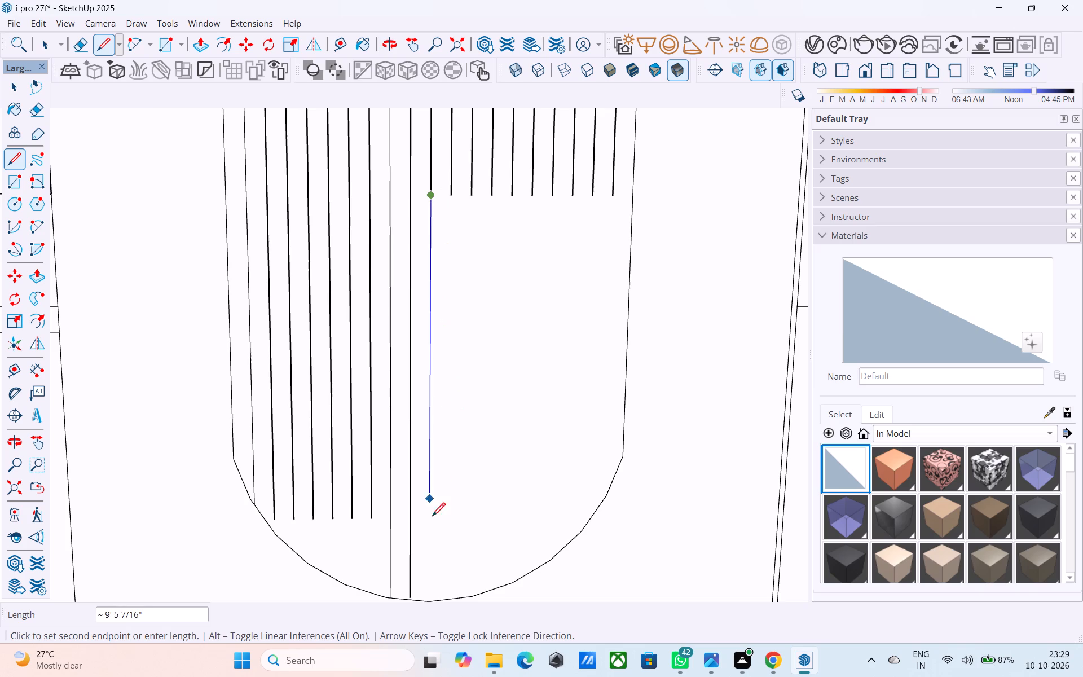
click(426, 599)
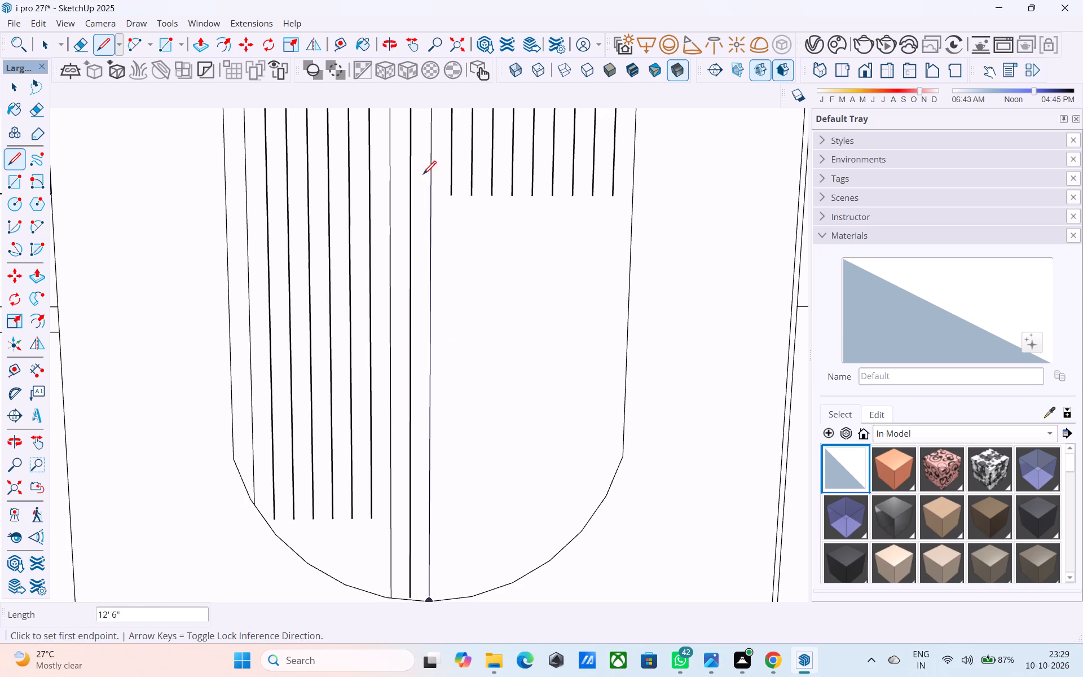
click(455, 194)
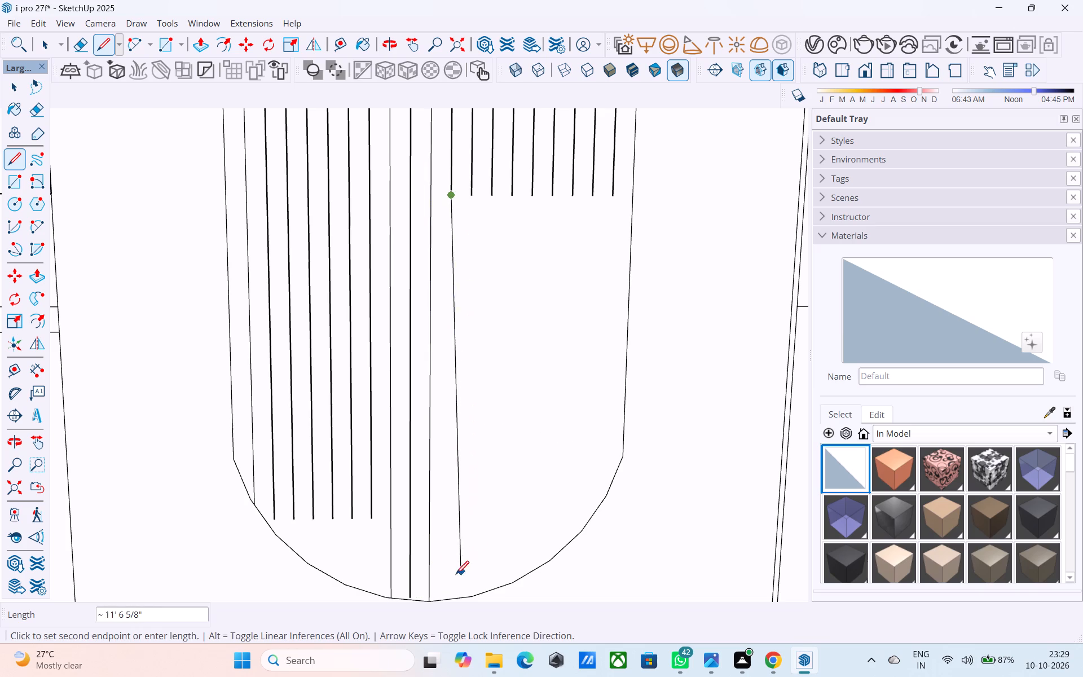
click(447, 597)
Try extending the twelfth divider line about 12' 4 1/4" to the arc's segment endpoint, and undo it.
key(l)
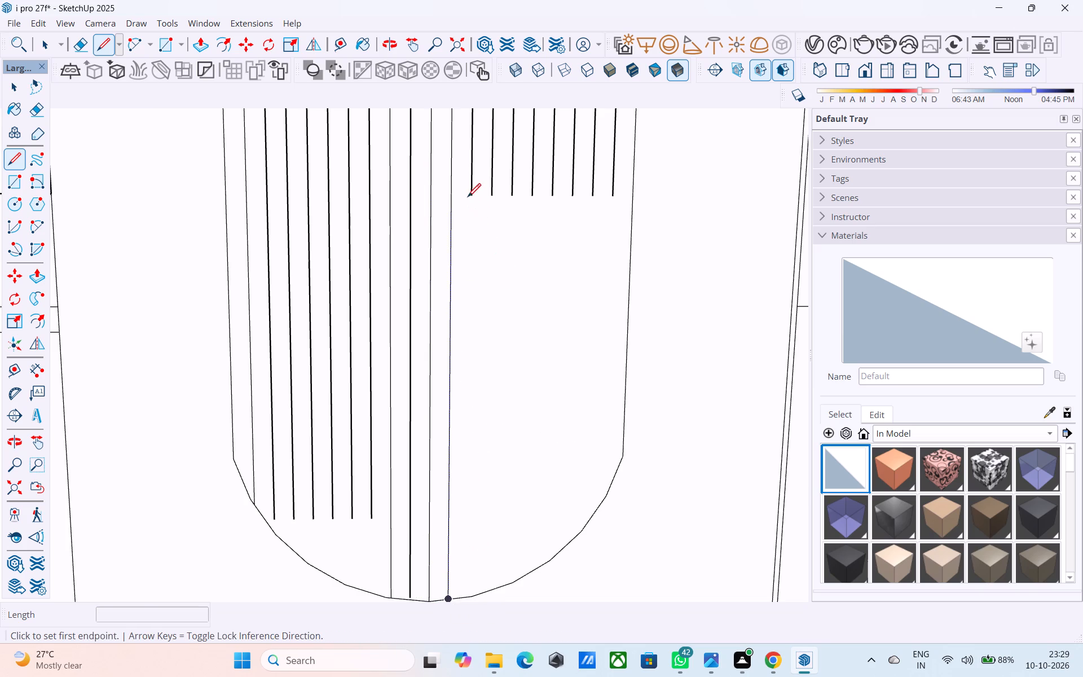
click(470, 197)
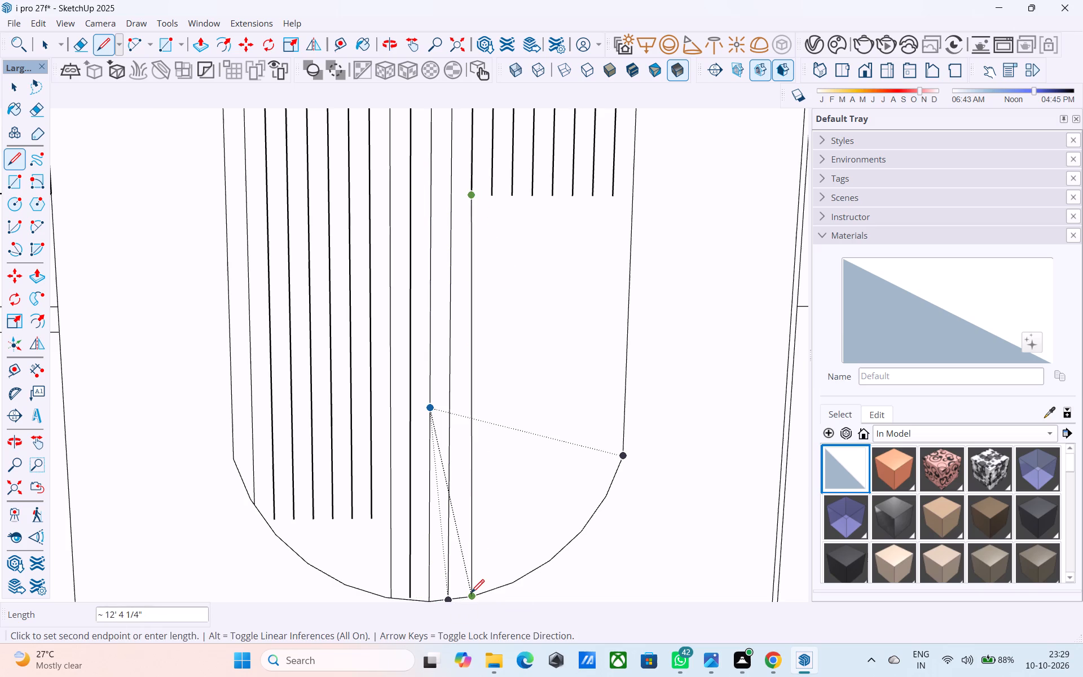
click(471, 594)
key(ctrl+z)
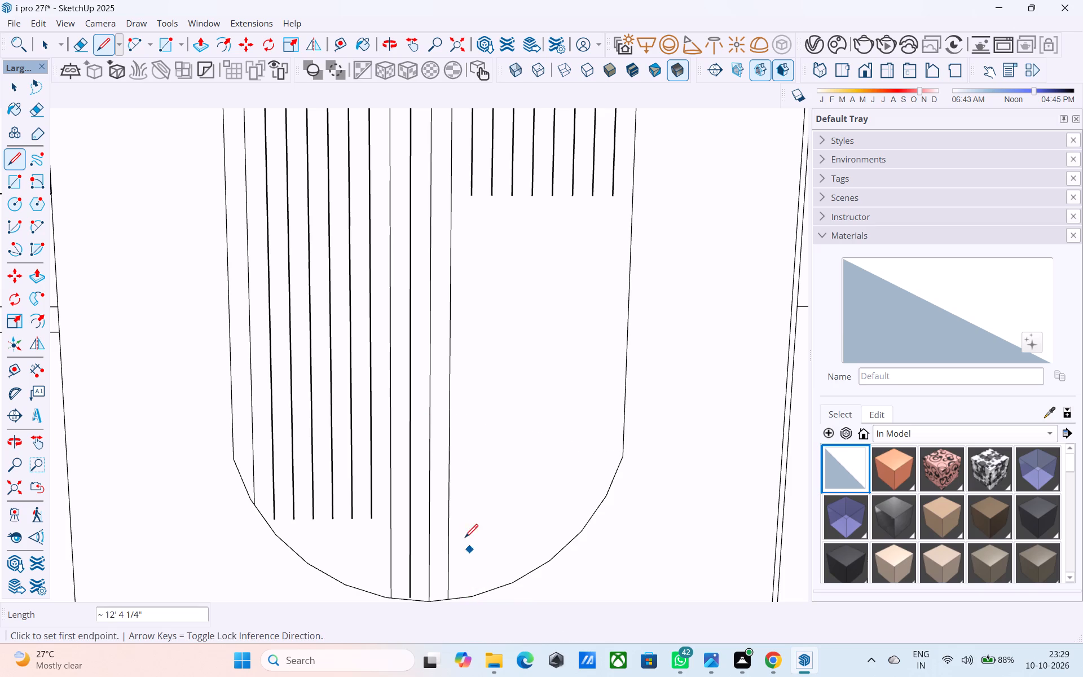
Extend the twelfth and thirteenth divider lines from the rear straight down to the arc.
key(l)
click(469, 194)
middle_drag(433, 477, 388, 430)
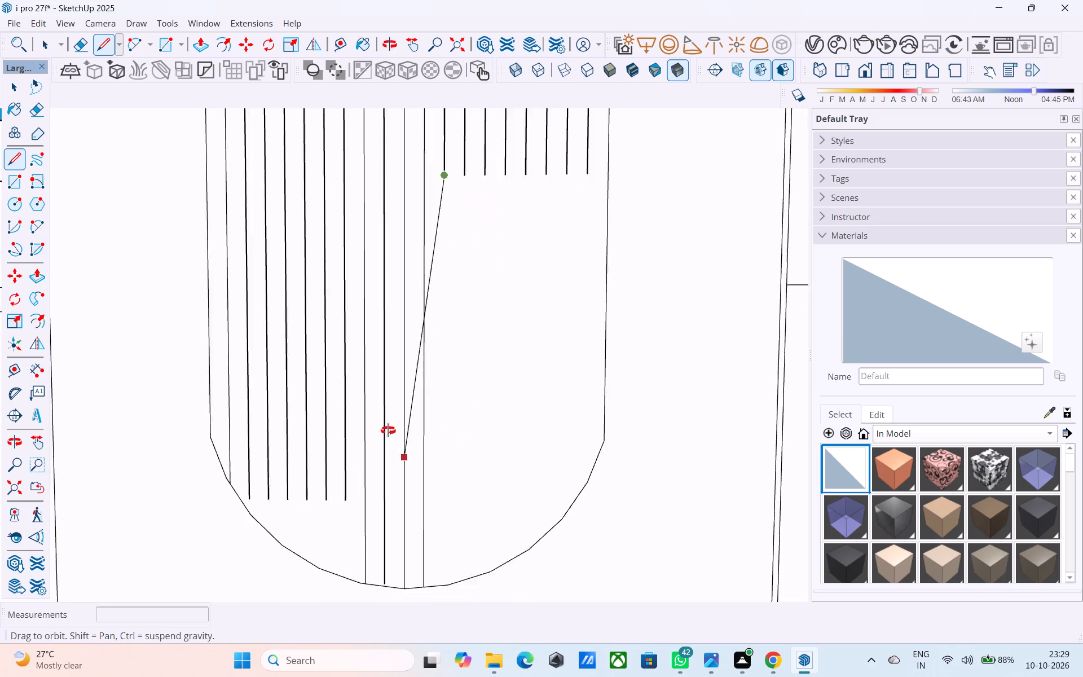
middle_drag(388, 430, 382, 414)
scroll(397, 458, down, 1)
scroll(415, 539, up, 3)
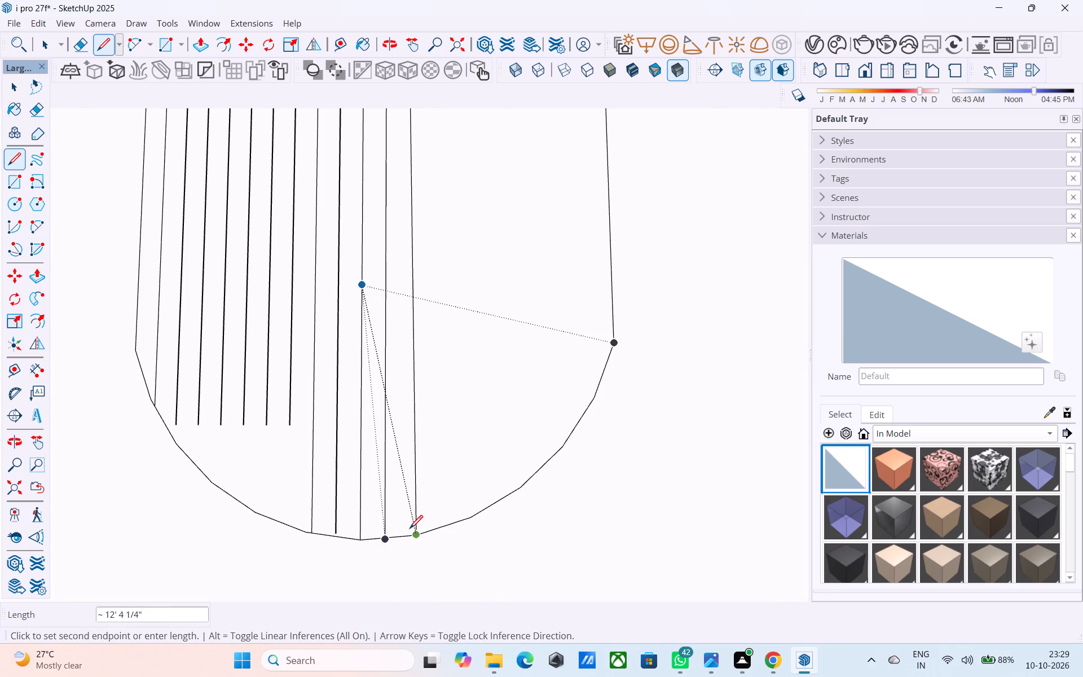
click(407, 536)
key(l)
scroll(452, 450, down, 3)
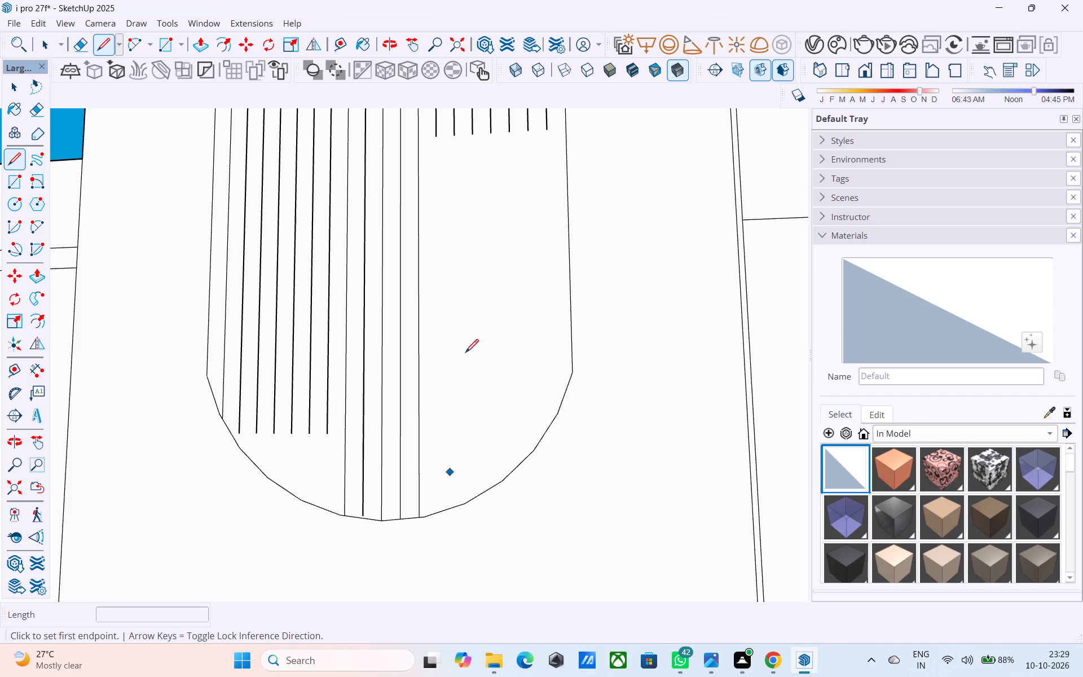
scroll(466, 350, down, 4)
click(444, 200)
scroll(429, 470, up, 3)
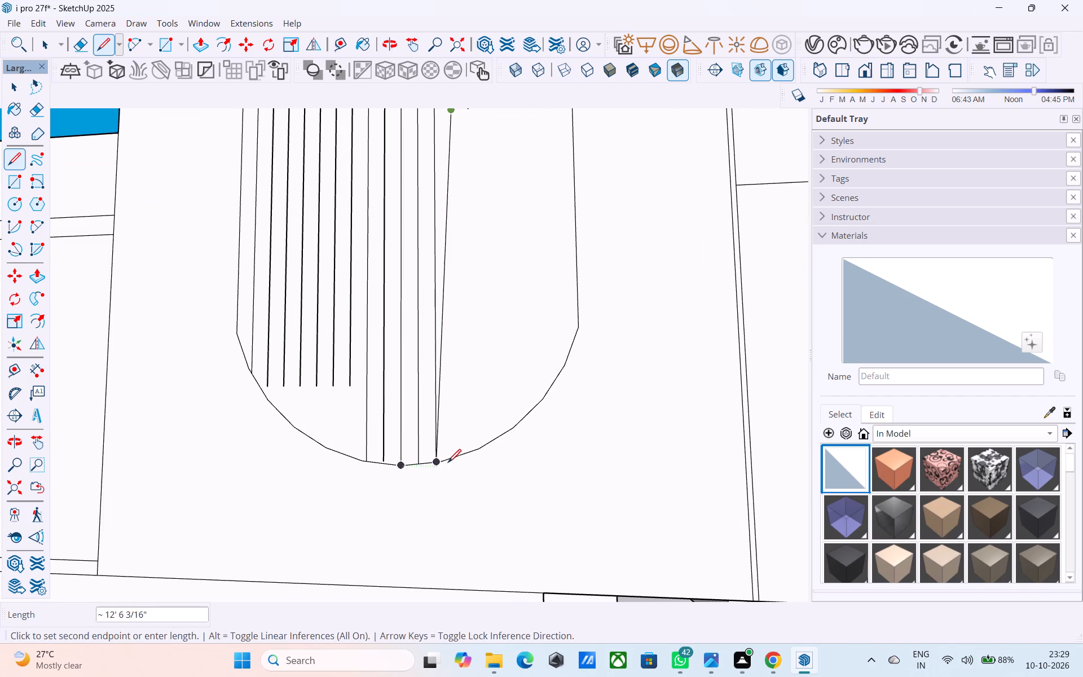
click(448, 463)
Extend the fourteenth to seventeenth divider lines straight down to the arc, the sixteenth by about 11' 4" and the seventeenth by about 10' 10".
scroll(443, 478, down, 4)
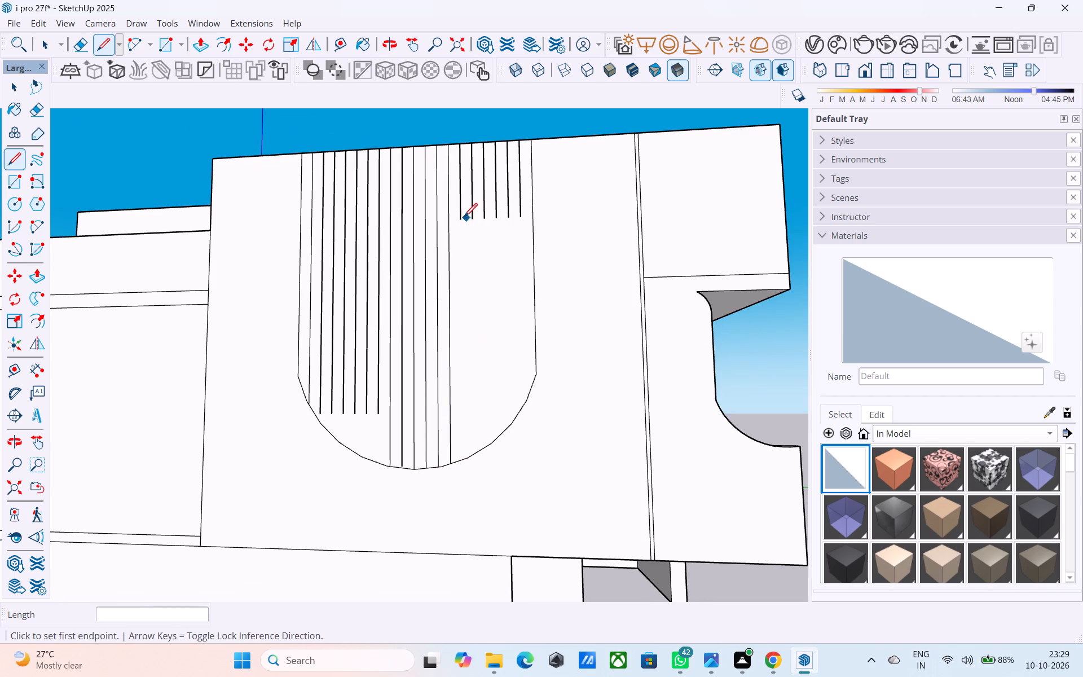
click(463, 218)
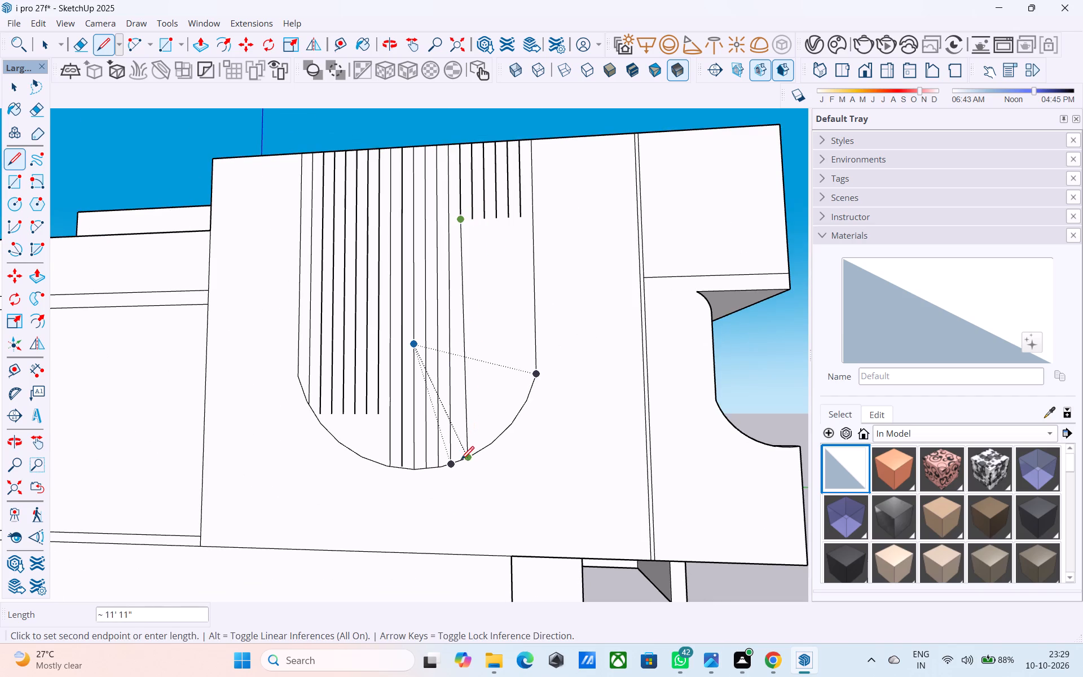
scroll(464, 460, up, 6)
click(460, 458)
scroll(455, 483, down, 6)
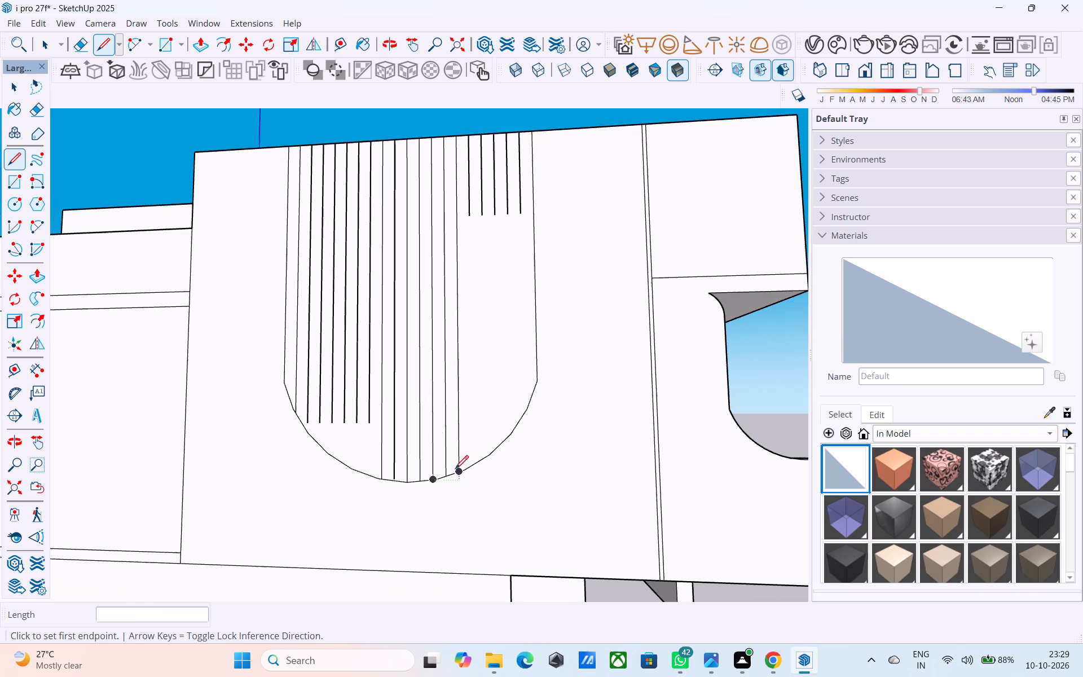
click(470, 216)
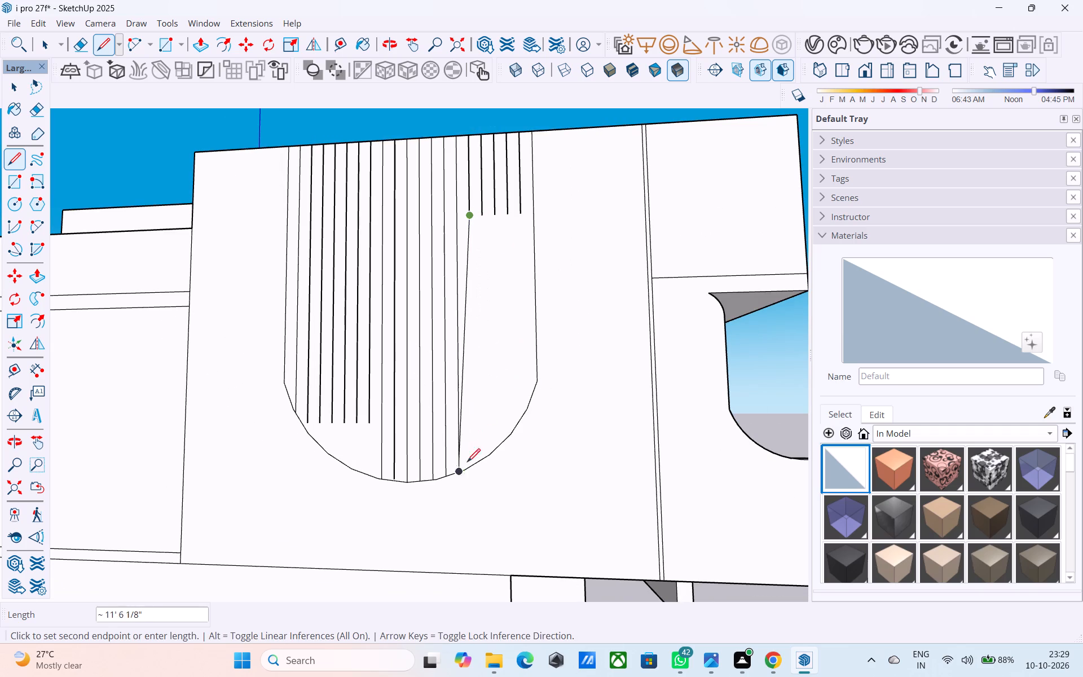
click(473, 466)
click(485, 212)
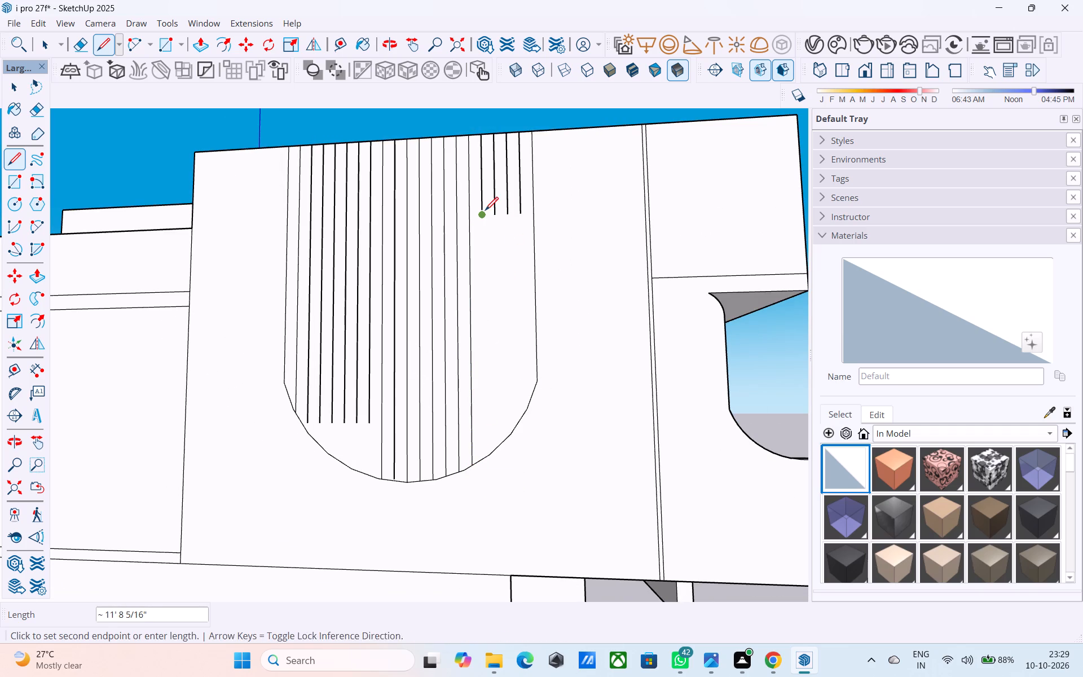
click(480, 458)
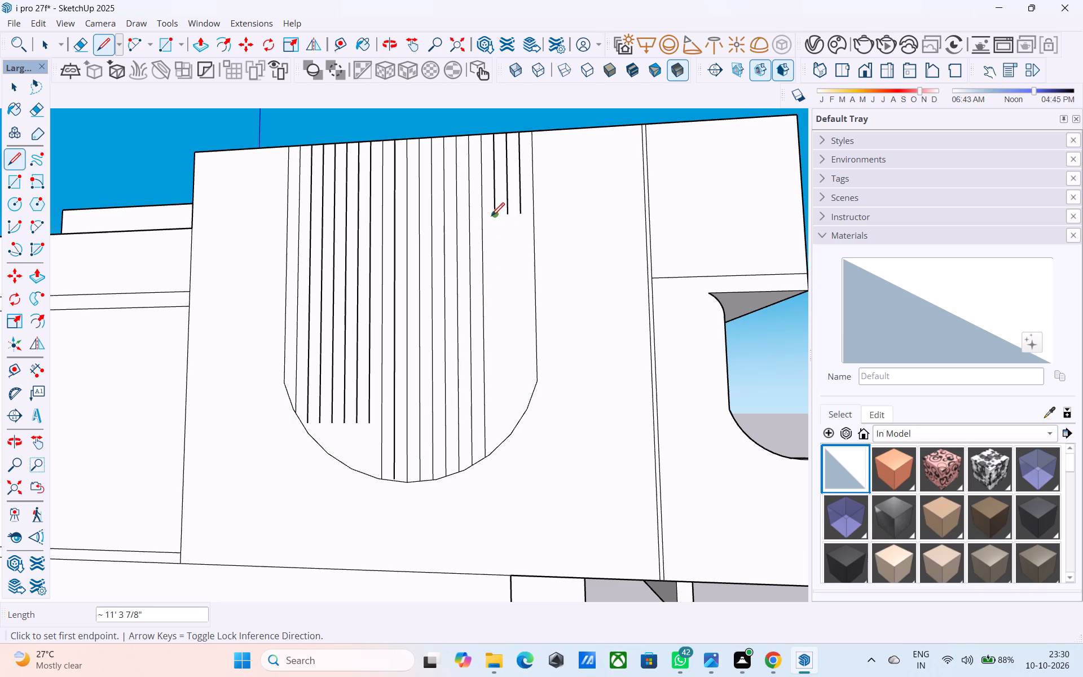
click(491, 217)
click(501, 447)
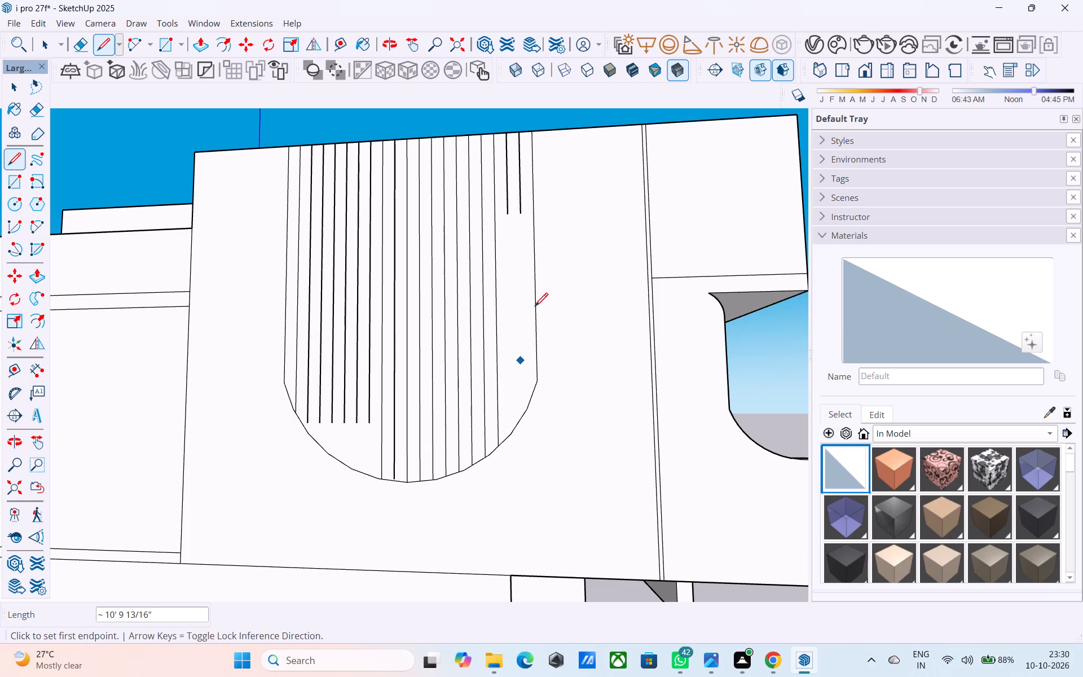
Extend the last two front divider lines straight down, about 10' 5 1/2" to slightly past the arc and about 9' 3 3/4" to the arc.
click(509, 217)
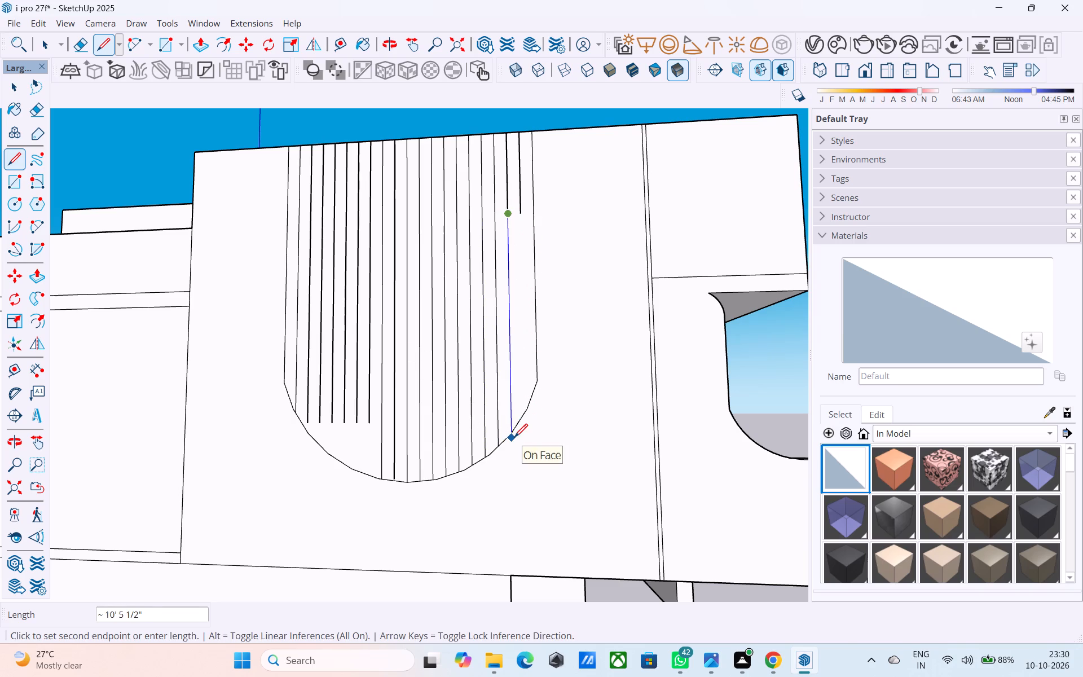
click(514, 438)
key(l)
click(520, 216)
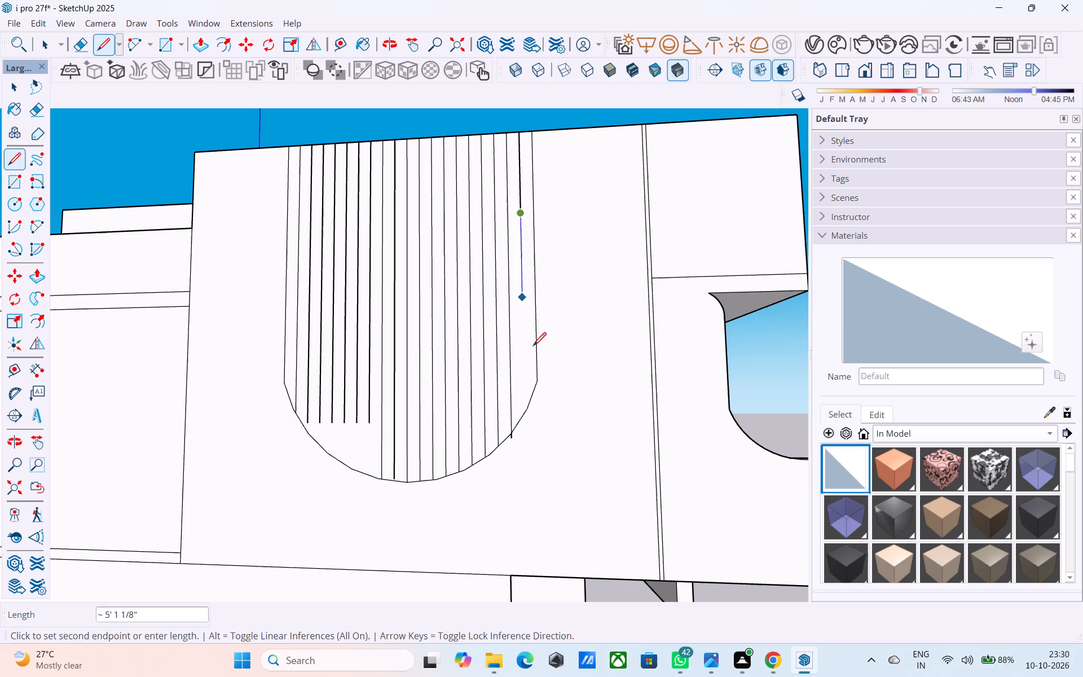
click(518, 417)
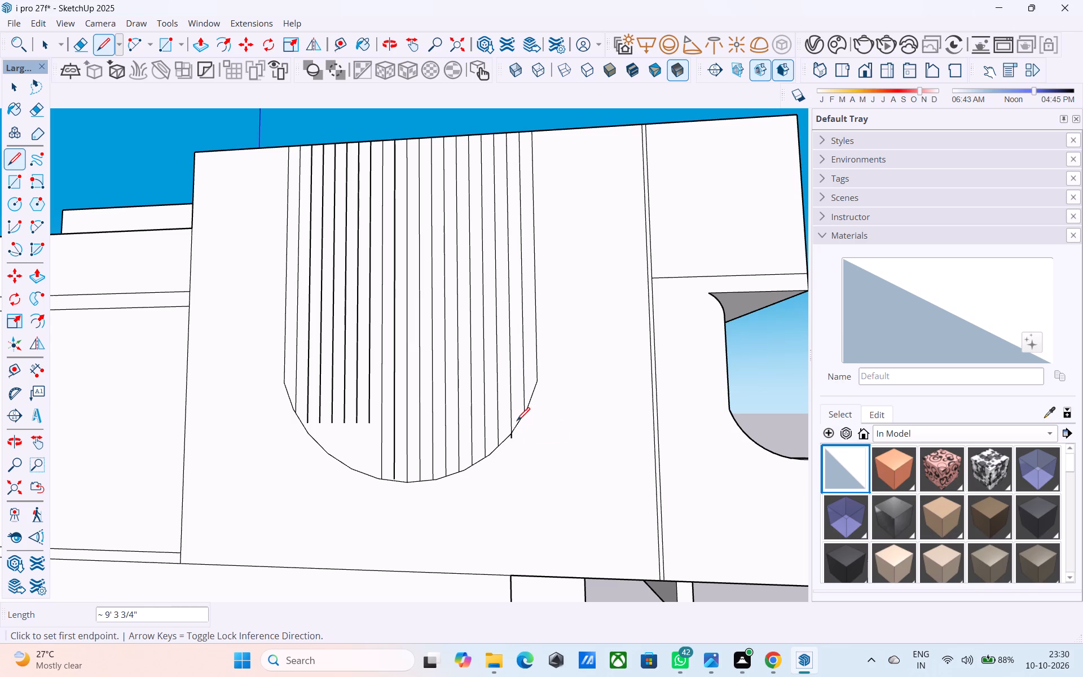
Erase the short stub of the eighteenth divider line that sticks out below the arc.
key(e)
scroll(513, 459, up, 6)
click(508, 422)
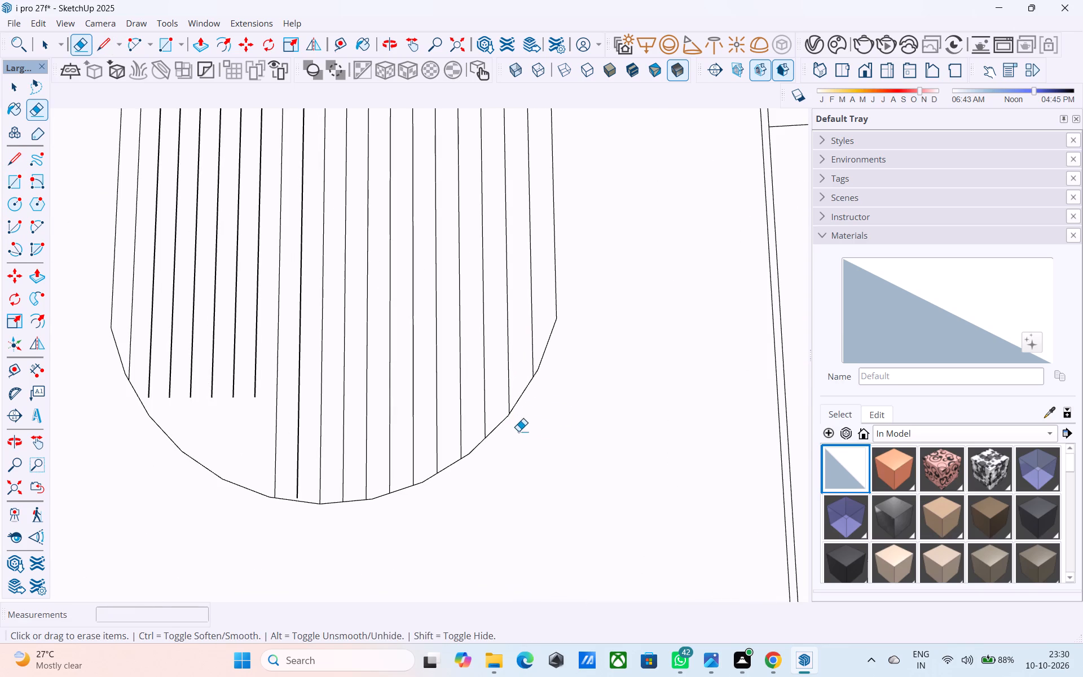
Extend the seventh divider line from the rear about 2' 5" further down to the arc.
scroll(479, 447, down, 3)
key(l)
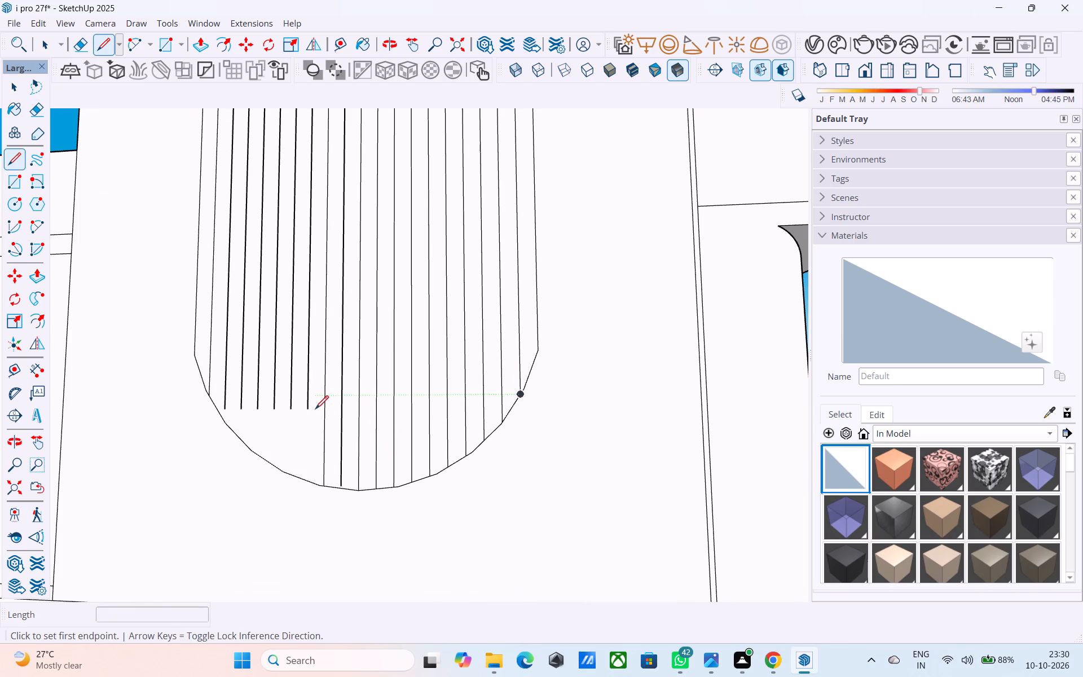
click(309, 411)
click(310, 481)
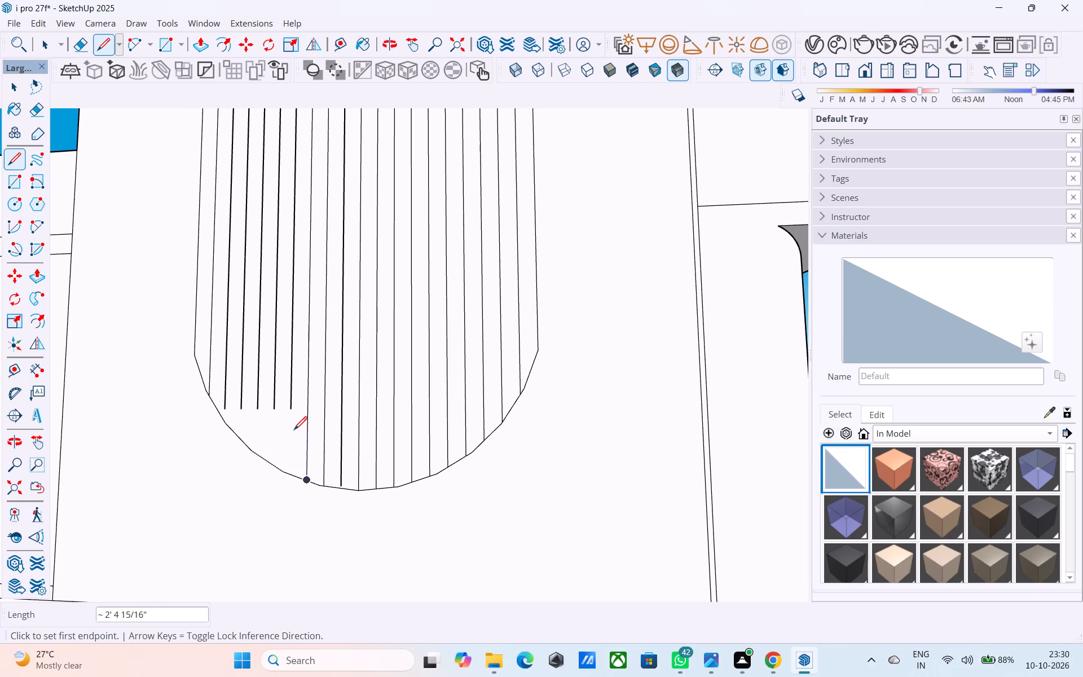
Extend the sixth, fifth and fourth divider lines from the rear to the arc, about 2' 2", 1' 10 13/16" and 1' 6 7/16" further down.
click(292, 410)
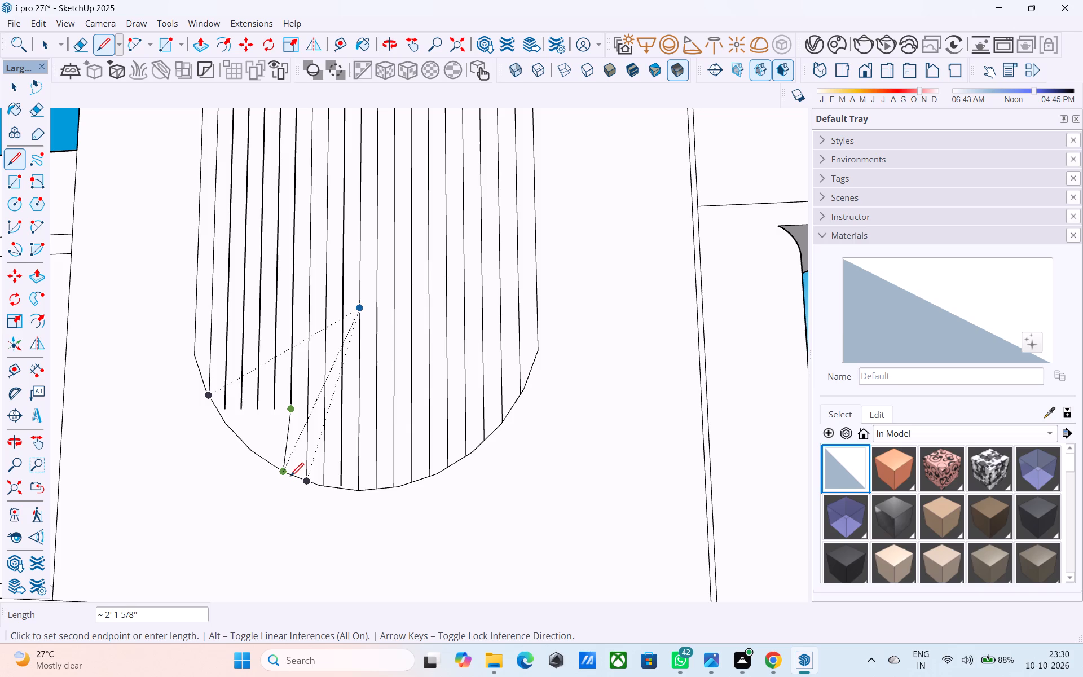
click(296, 478)
click(274, 411)
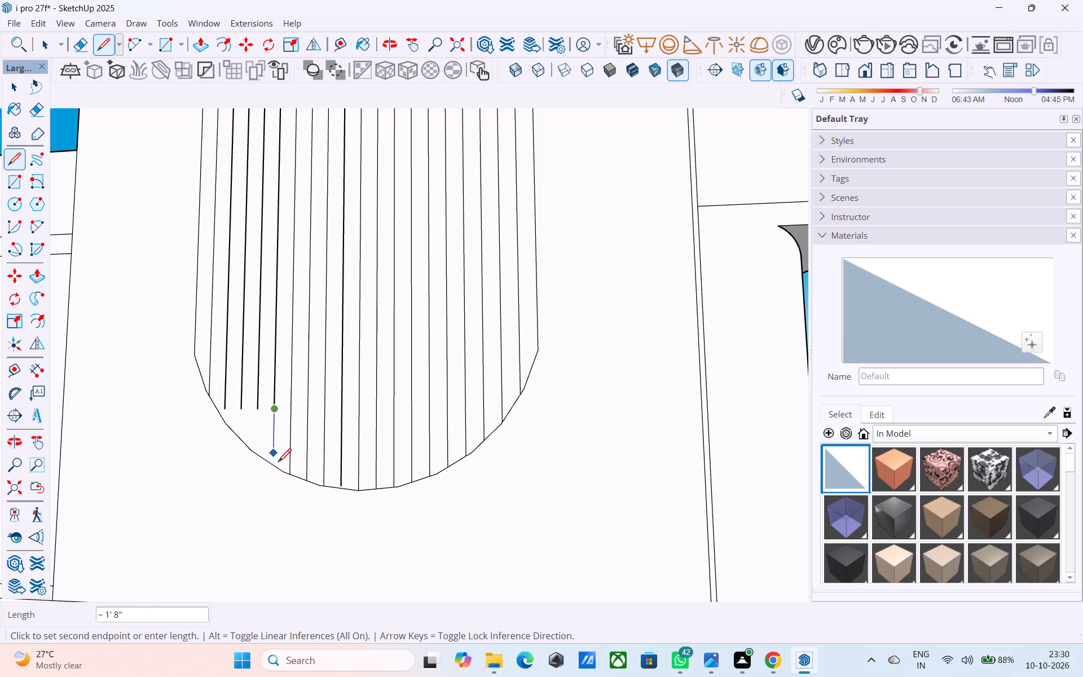
click(273, 468)
click(259, 406)
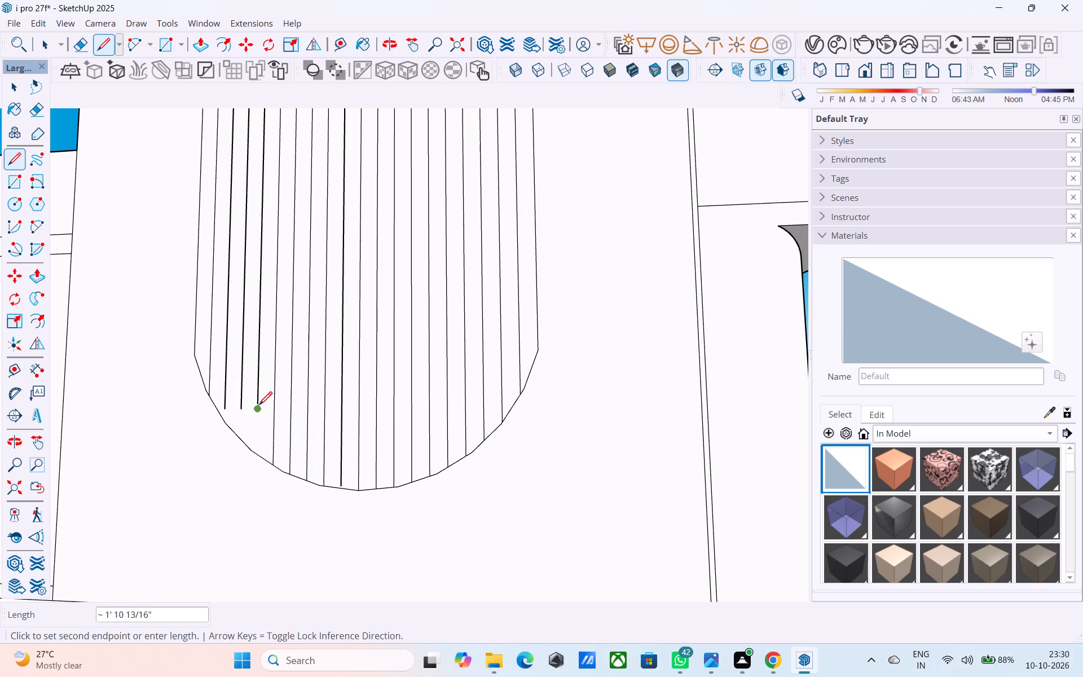
click(258, 459)
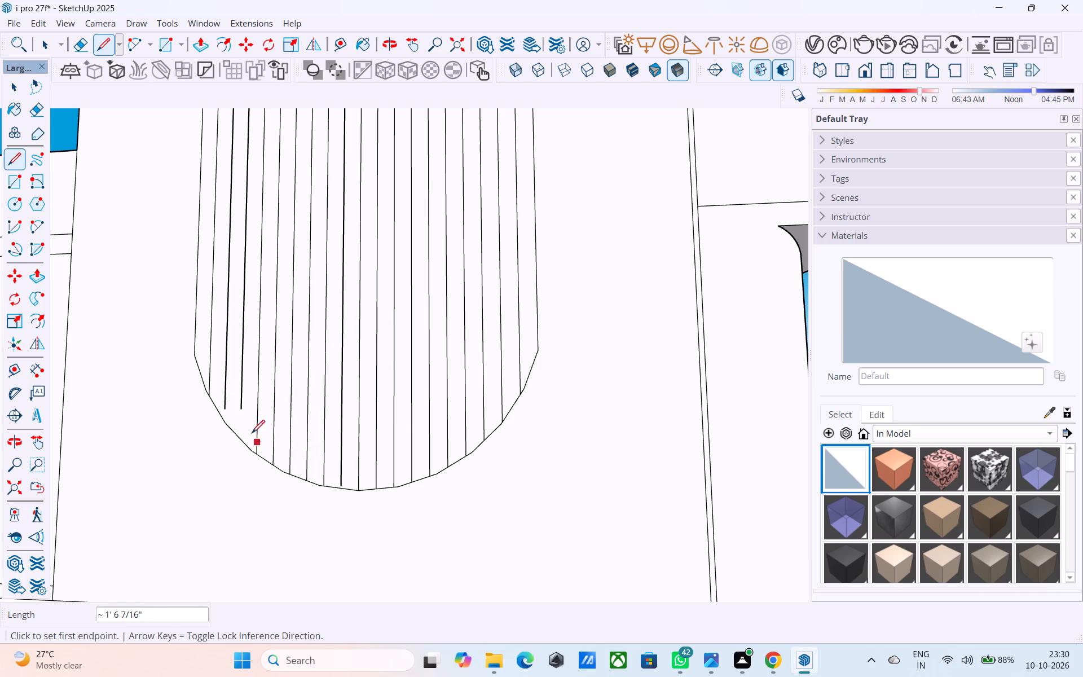
Extend the third and second divider lines from the rear down to the arc, about 1' 5/16" and 5 3/4".
click(239, 412)
click(244, 442)
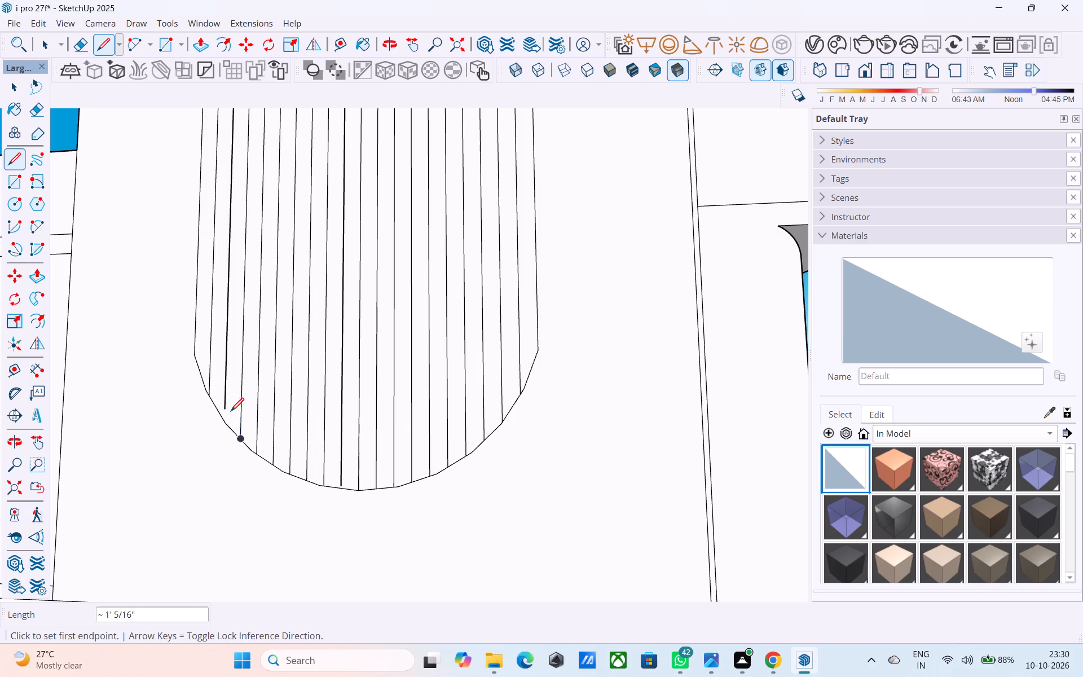
click(227, 407)
scroll(221, 423, up, 8)
middle_drag(230, 425, 276, 446)
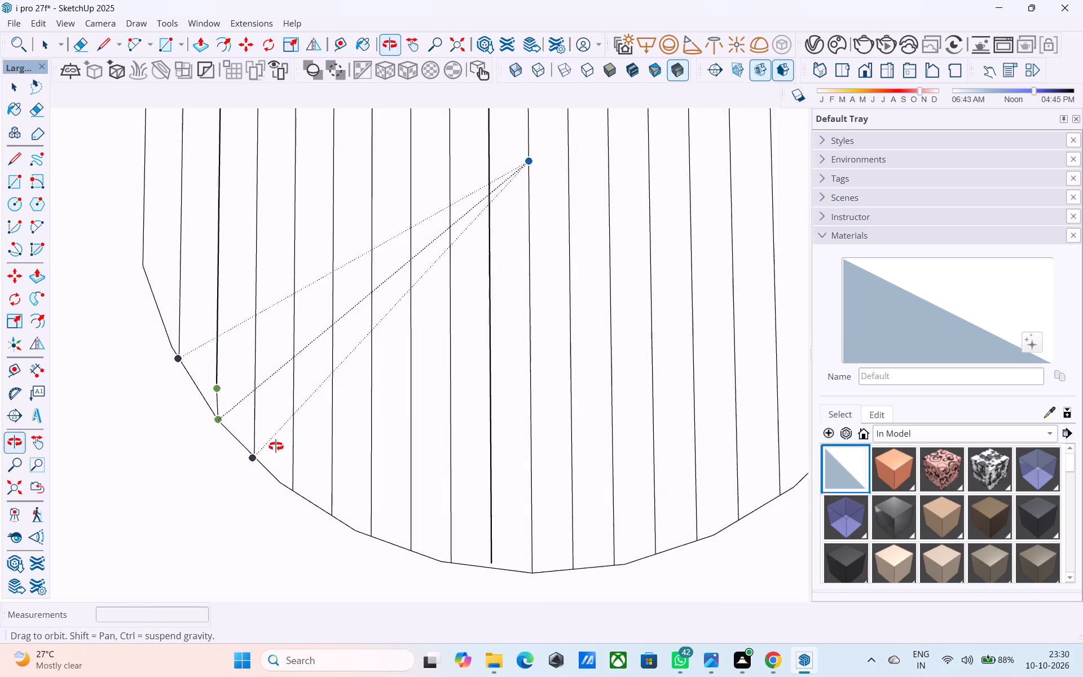
middle_drag(276, 446, 281, 447)
scroll(281, 447, up, 4)
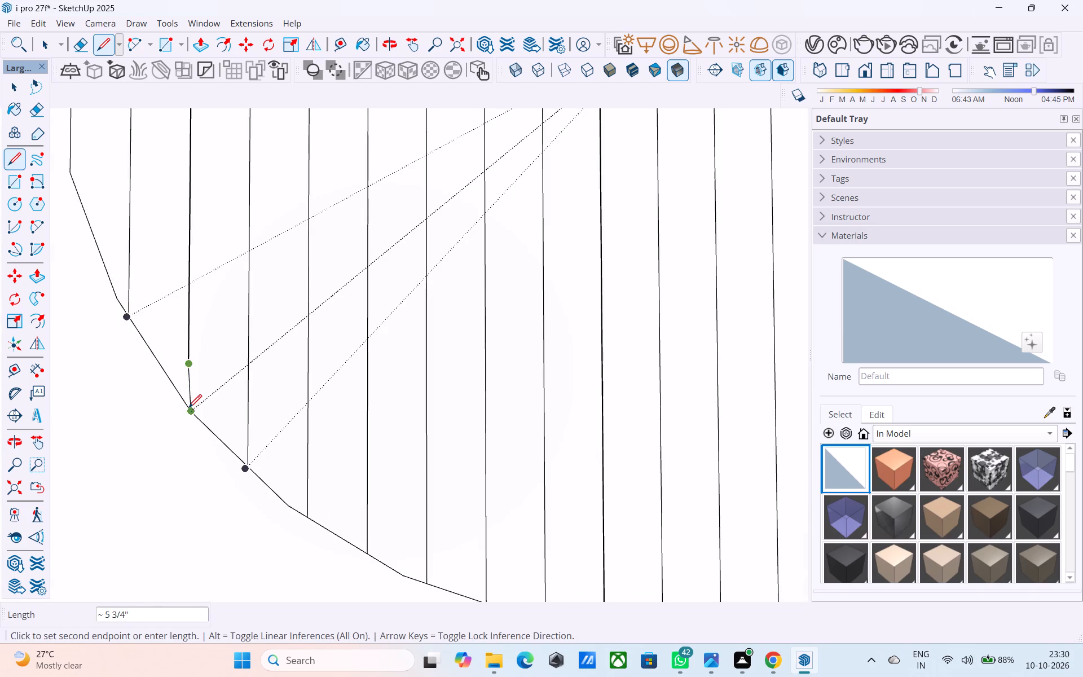
click(190, 402)
scroll(195, 434, down, 9)
middle_drag(196, 439, 209, 474)
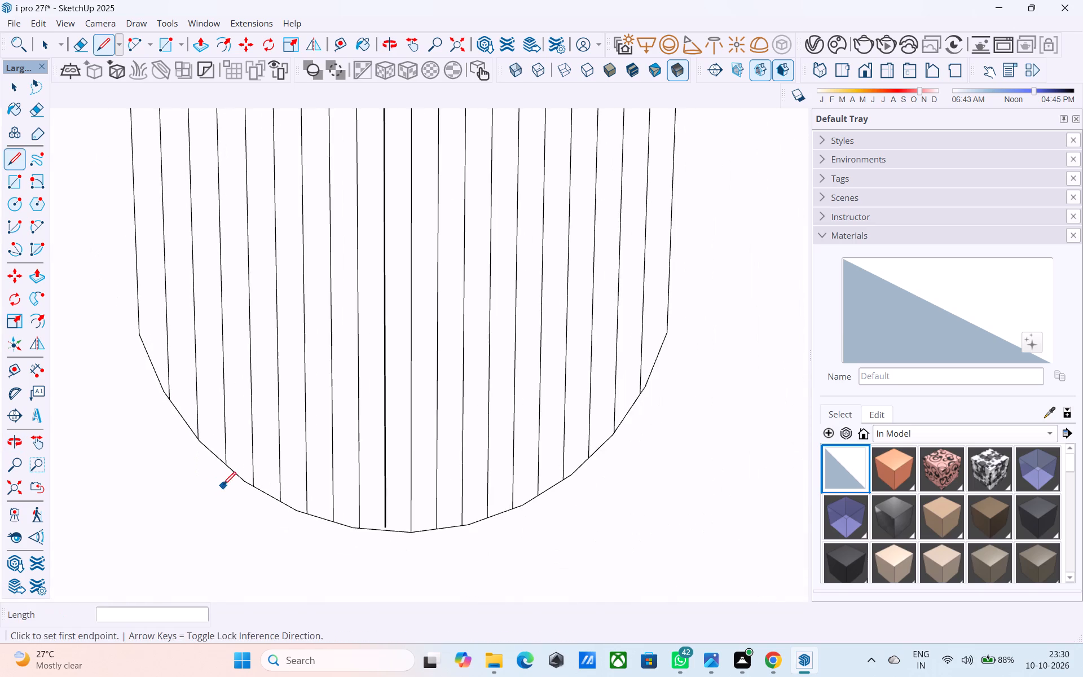
key(space)
Save the model.
scroll(224, 485, down, 15)
middle_drag(245, 479, 350, 483)
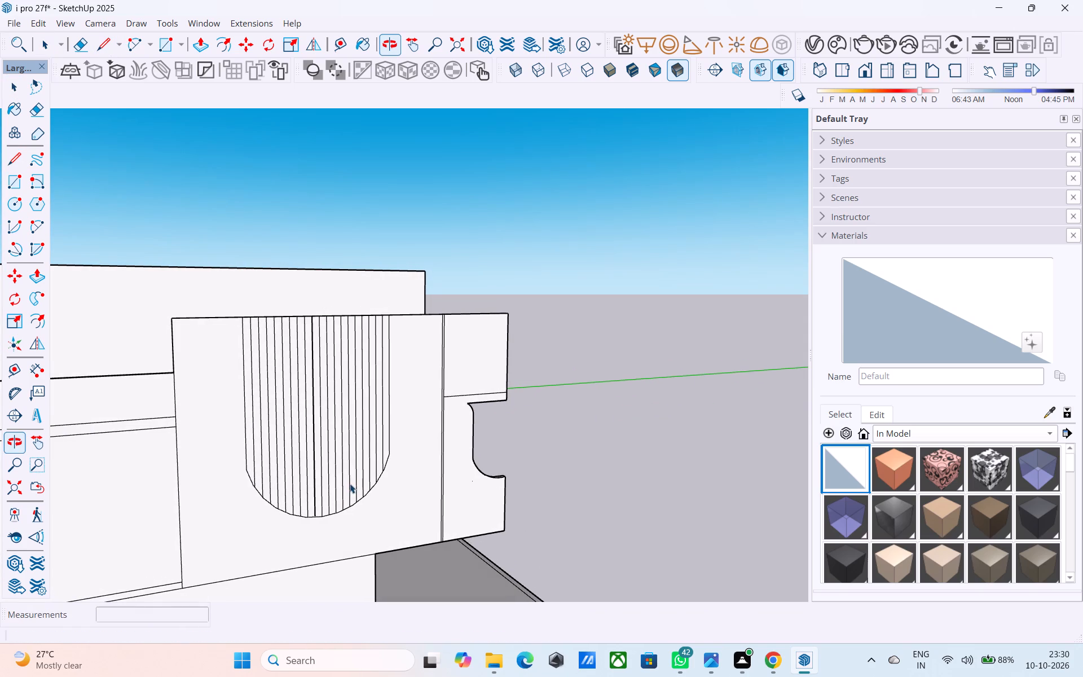
key(ctrl+s)
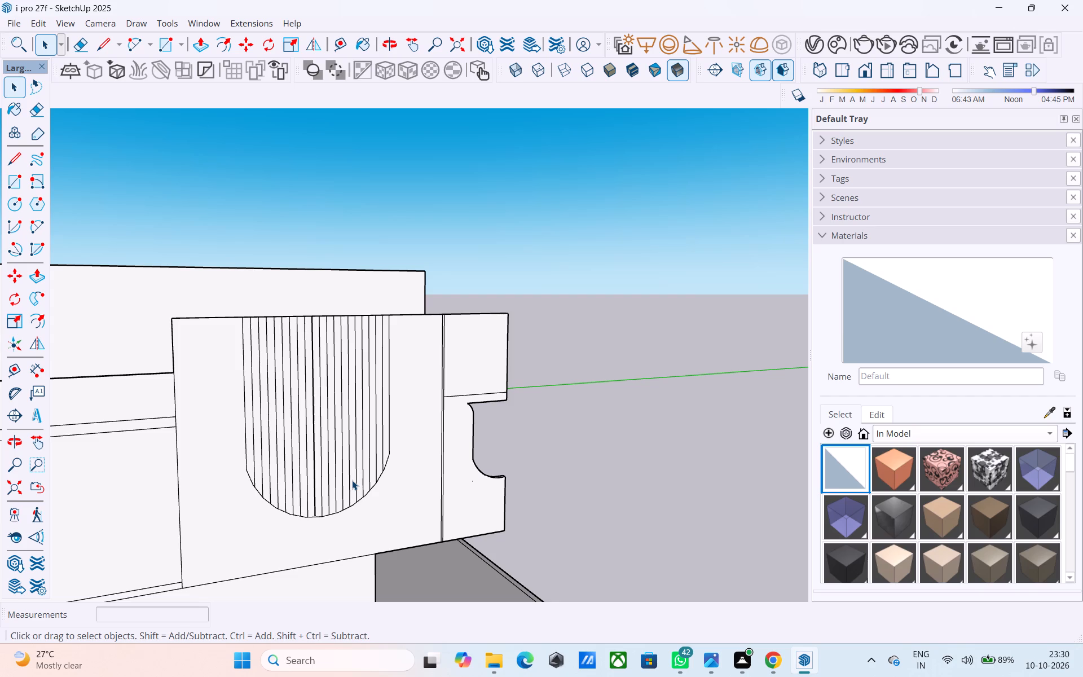
Paint the strips of the U-shaped panel from its rear edge to the middle with B03_Apricot_Glow.
middle_drag(359, 502, 332, 479)
click(896, 481)
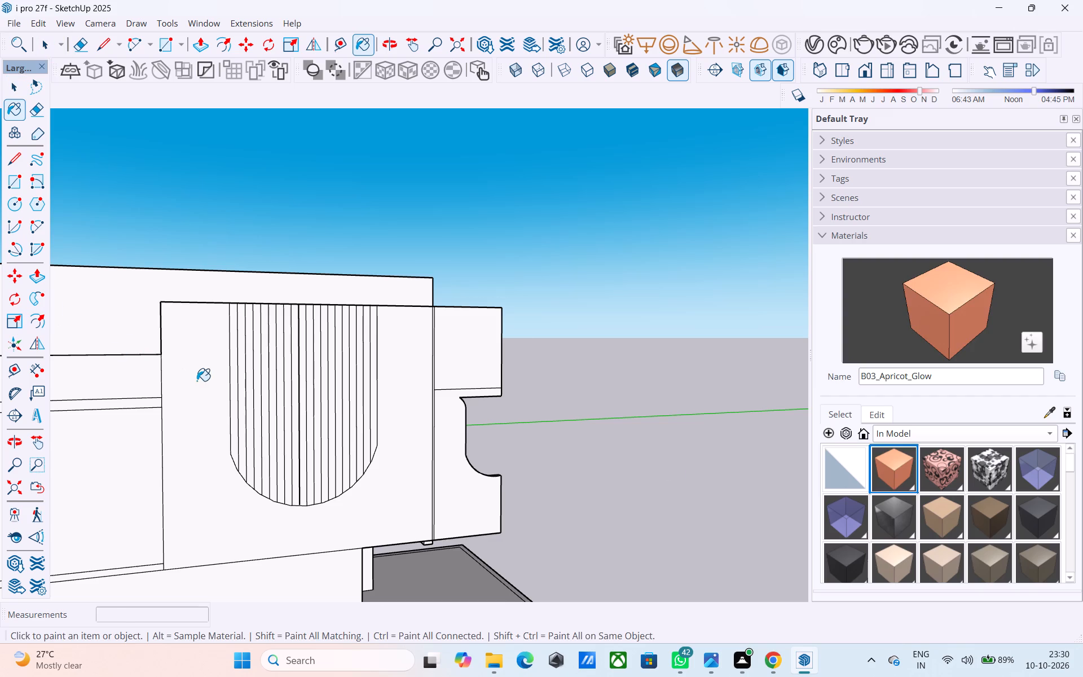
scroll(197, 381, up, 1)
scroll(271, 365, up, 6)
click(207, 332)
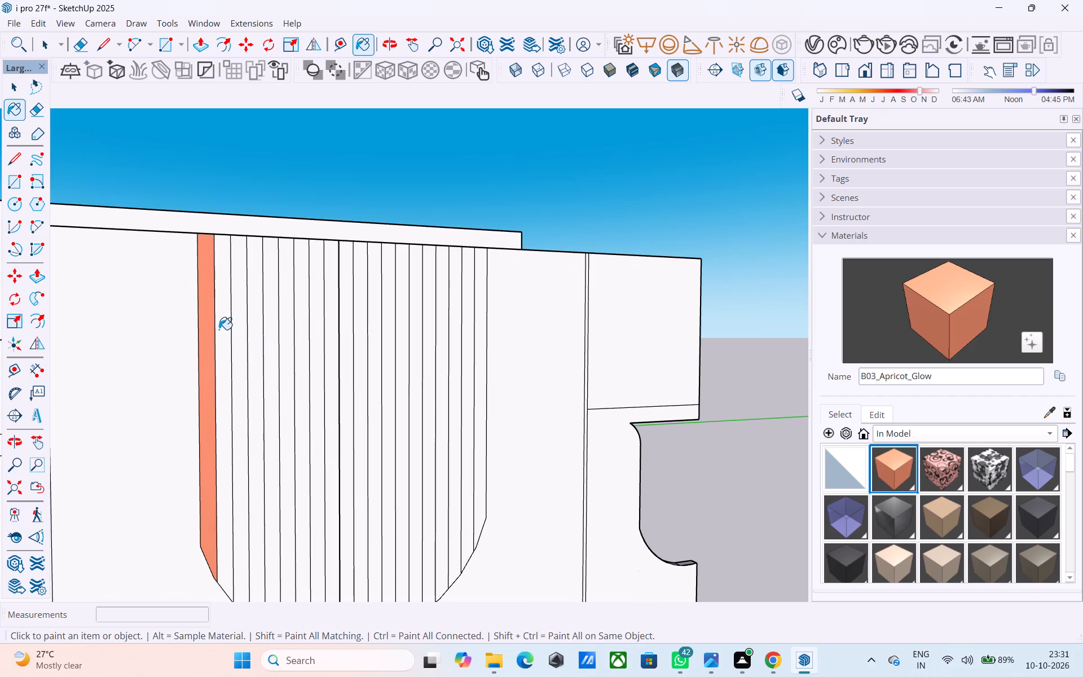
click(219, 329)
click(233, 334)
click(251, 335)
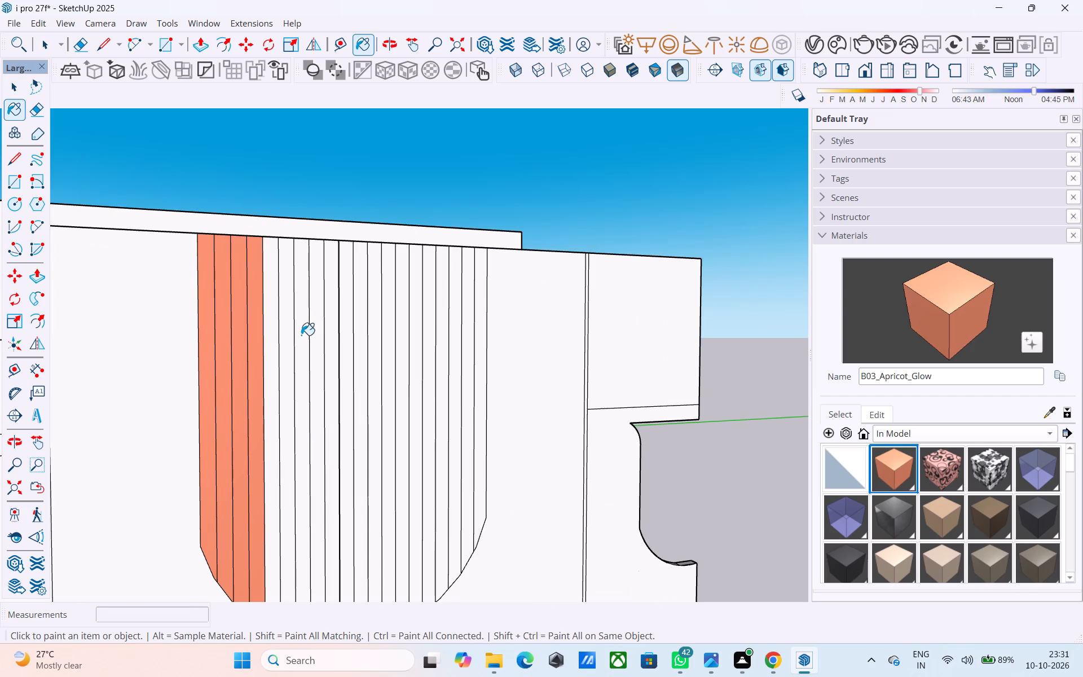
click(274, 335)
click(283, 337)
click(304, 337)
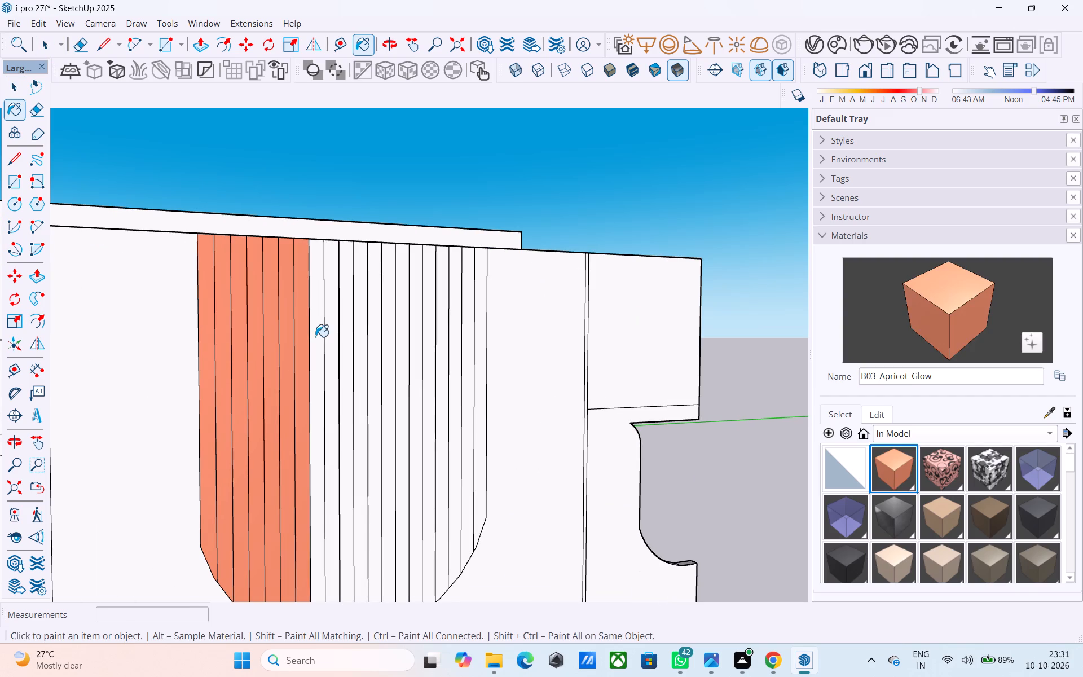
click(315, 337)
click(327, 336)
Paint the remaining strips of the U-shaped panel, from the middle to its front edge, with B03_Apricot_Glow.
click(360, 329)
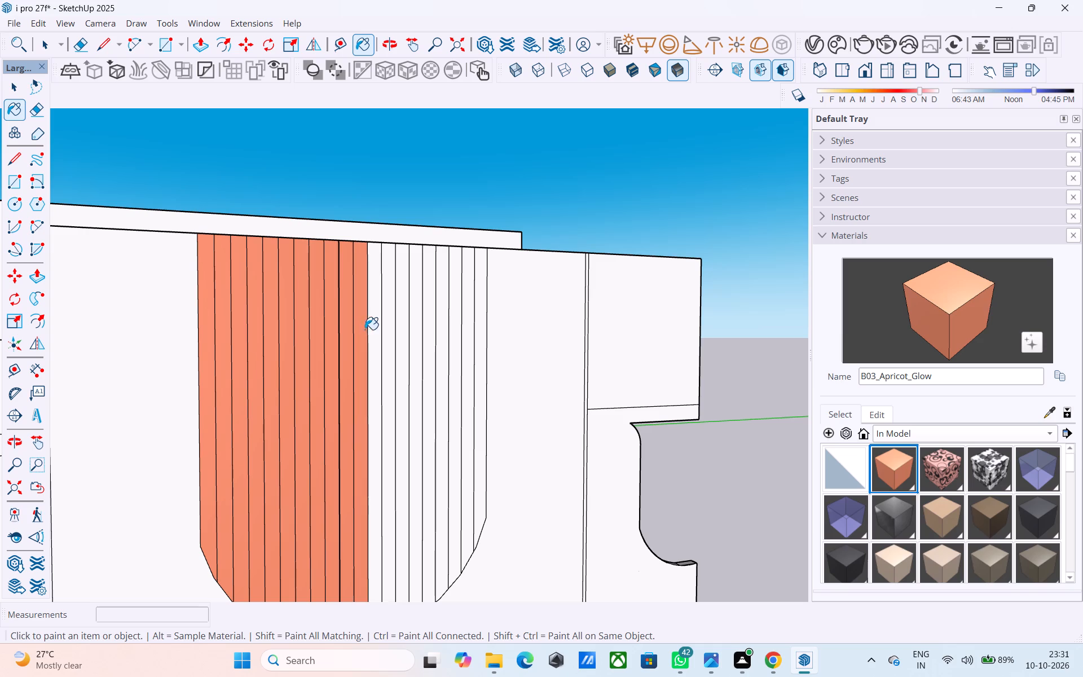
click(371, 329)
click(383, 325)
click(395, 323)
click(403, 324)
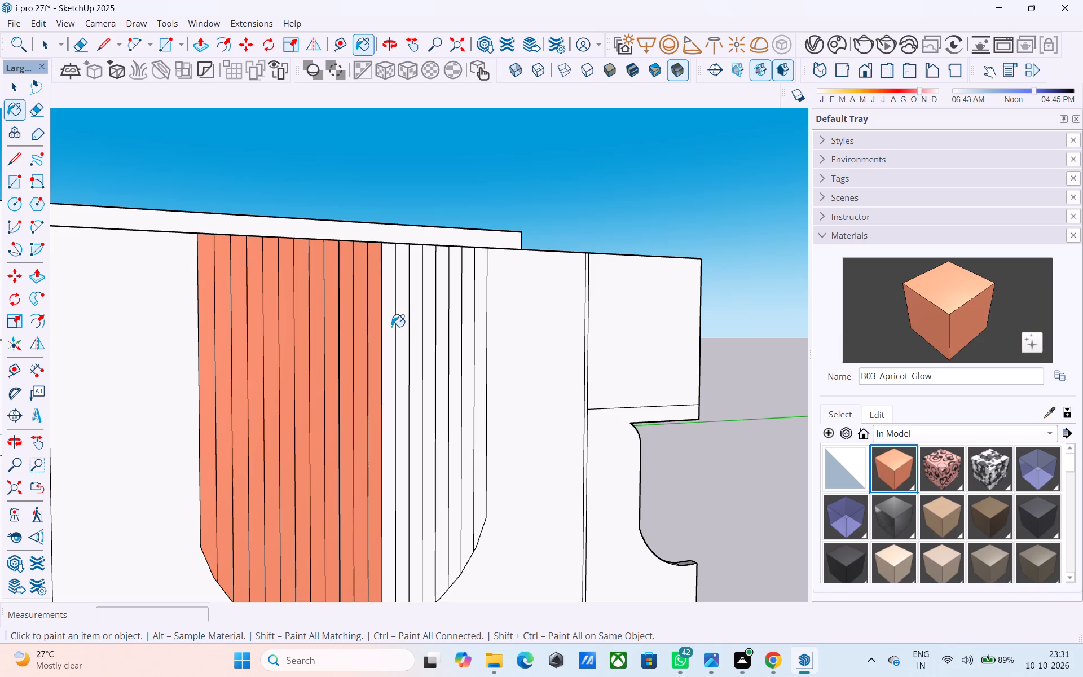
click(390, 327)
click(413, 331)
click(425, 338)
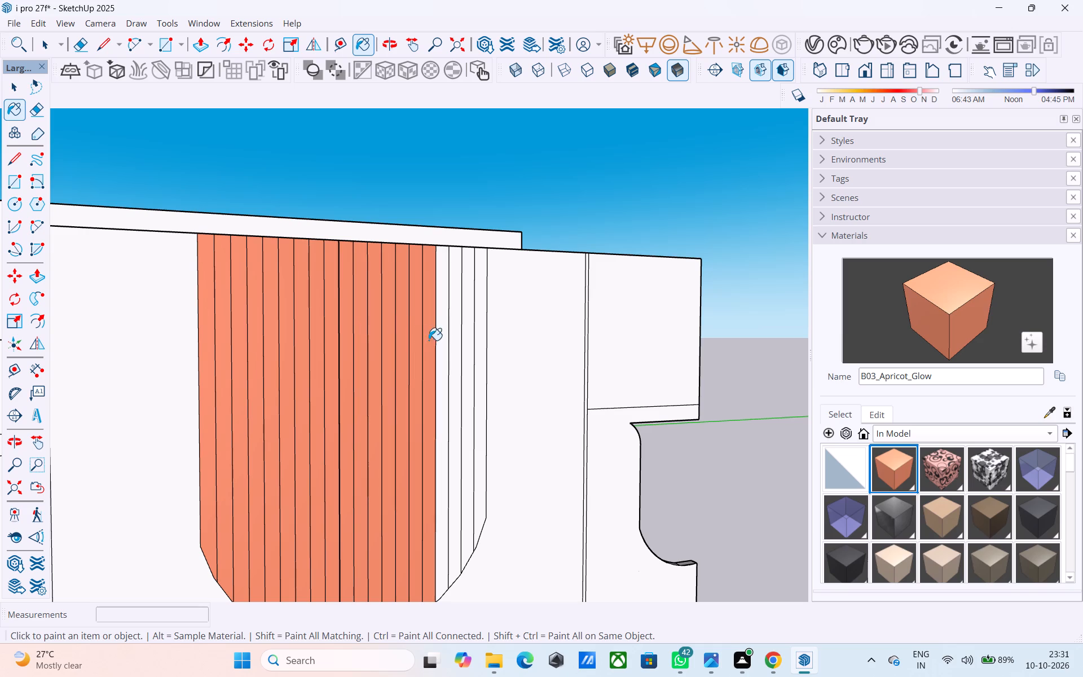
click(439, 344)
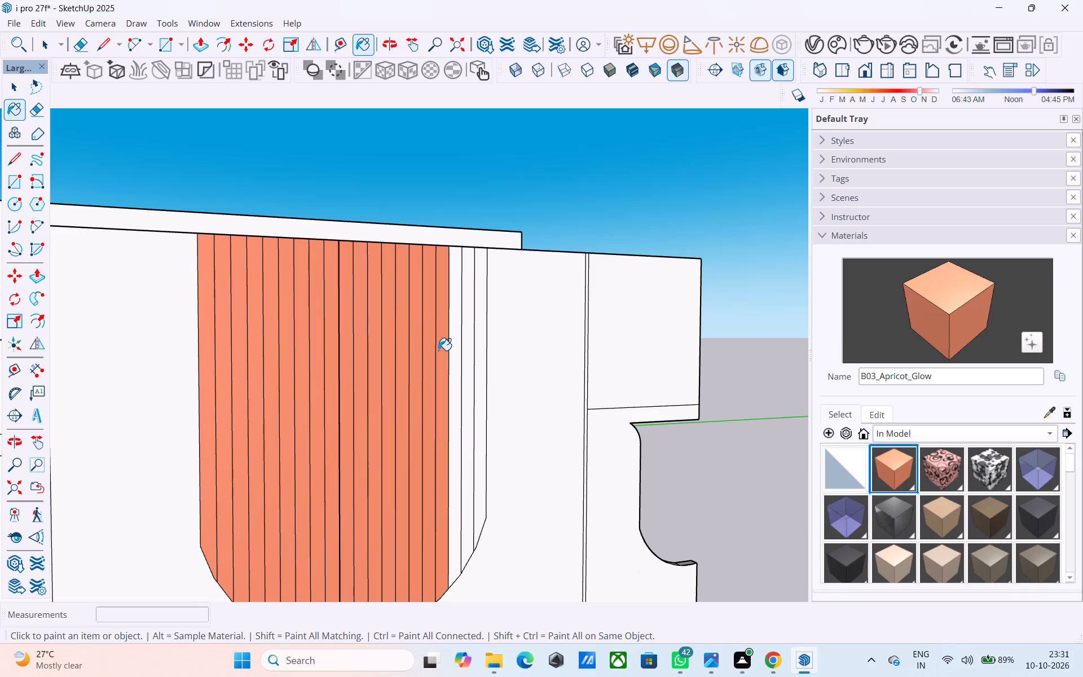
middle_drag(512, 360, 491, 456)
scroll(451, 364, up, 3)
click(432, 350)
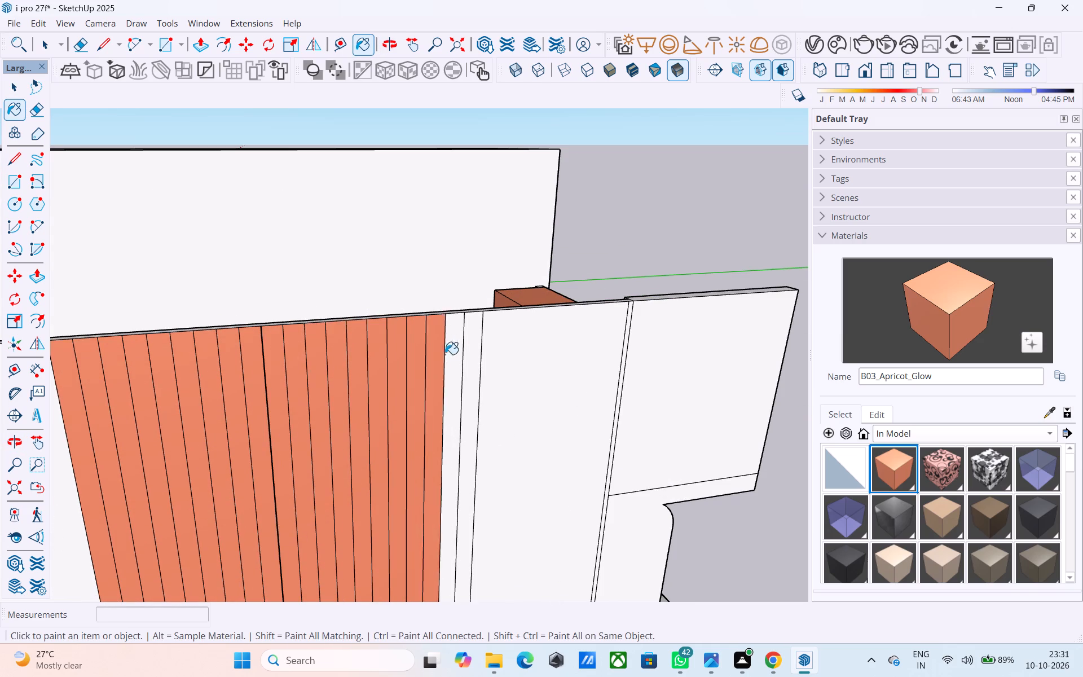
click(452, 353)
click(471, 360)
scroll(480, 348, down, 10)
key(space)
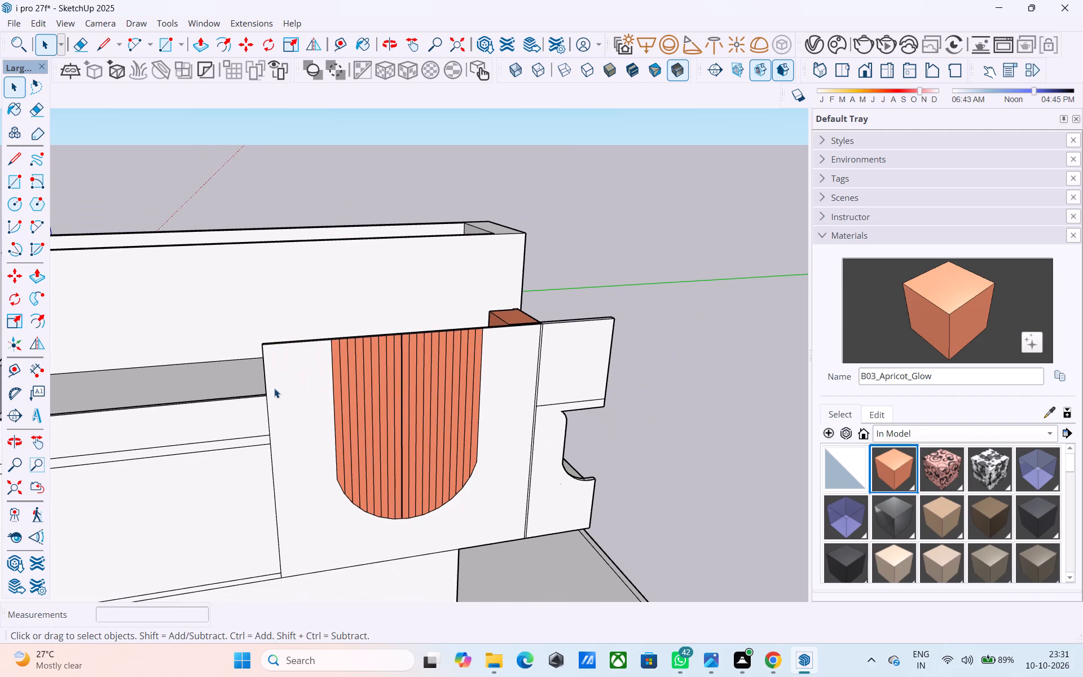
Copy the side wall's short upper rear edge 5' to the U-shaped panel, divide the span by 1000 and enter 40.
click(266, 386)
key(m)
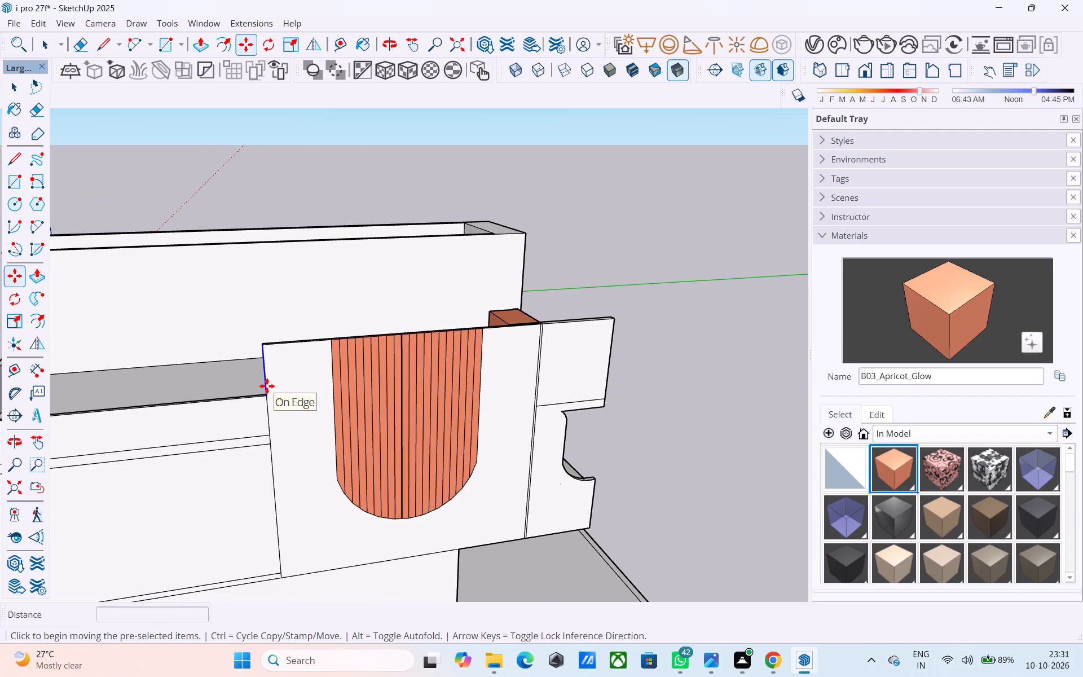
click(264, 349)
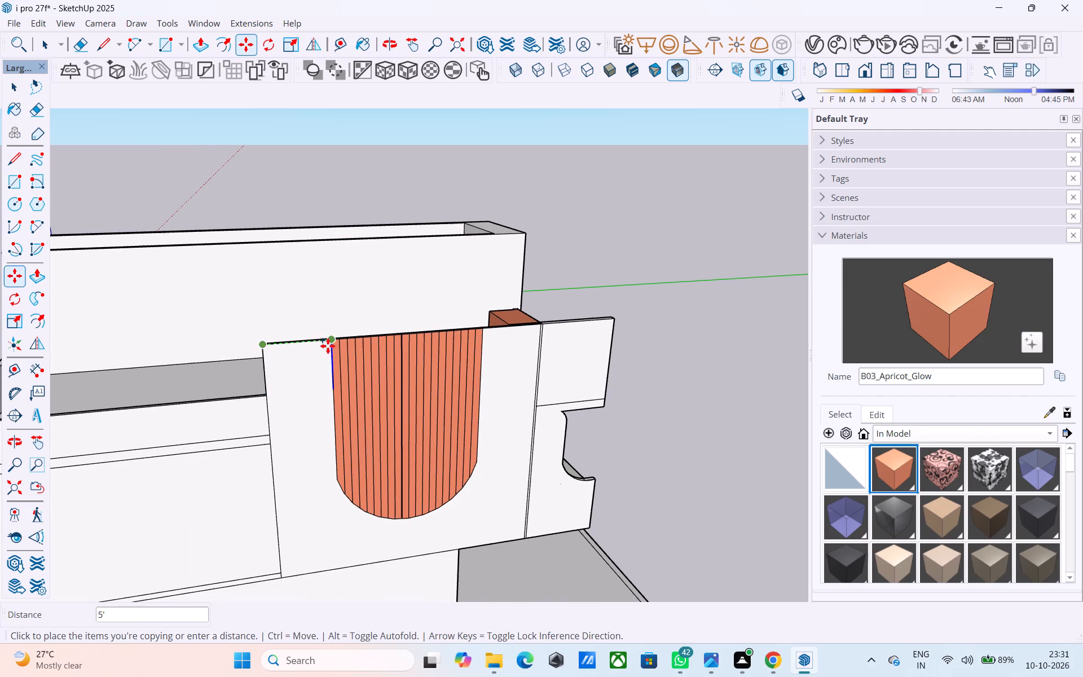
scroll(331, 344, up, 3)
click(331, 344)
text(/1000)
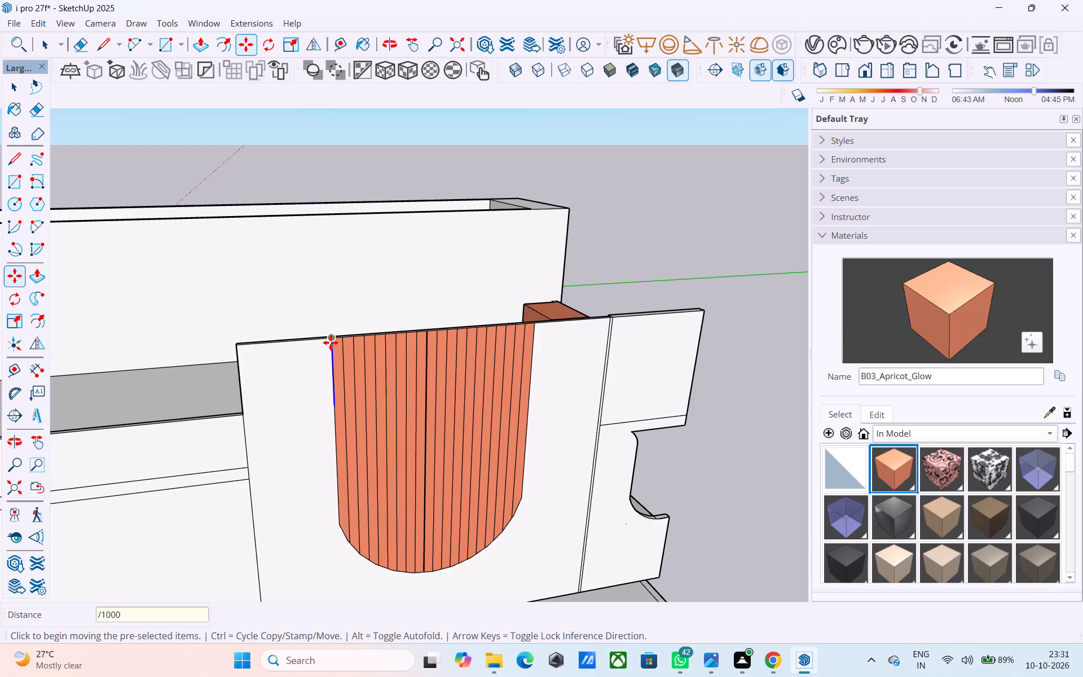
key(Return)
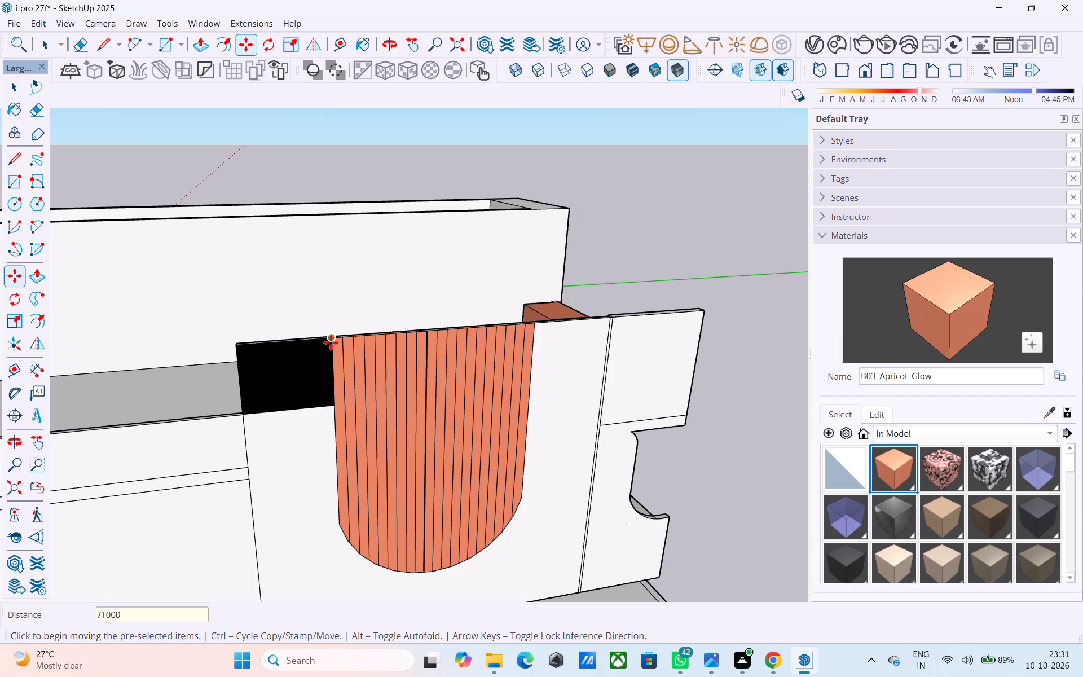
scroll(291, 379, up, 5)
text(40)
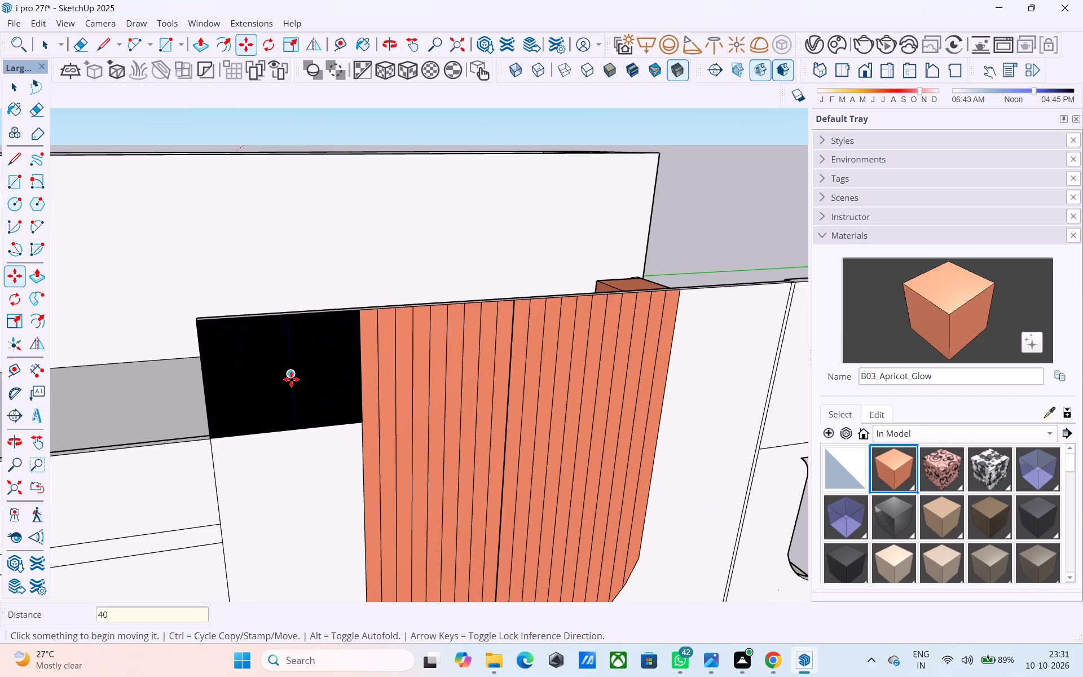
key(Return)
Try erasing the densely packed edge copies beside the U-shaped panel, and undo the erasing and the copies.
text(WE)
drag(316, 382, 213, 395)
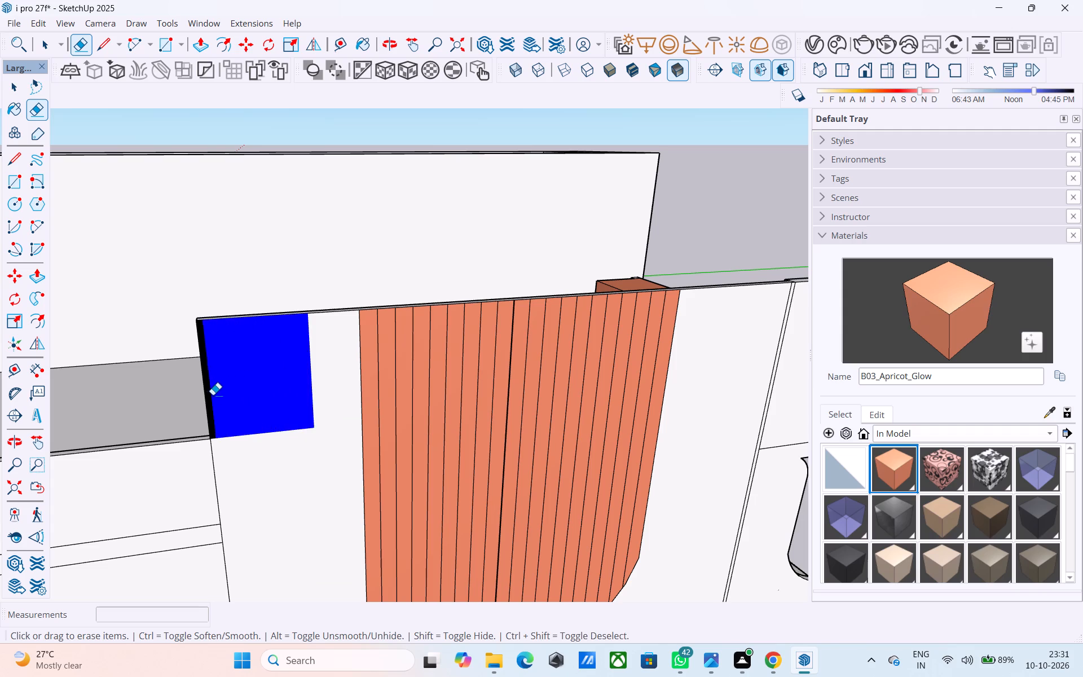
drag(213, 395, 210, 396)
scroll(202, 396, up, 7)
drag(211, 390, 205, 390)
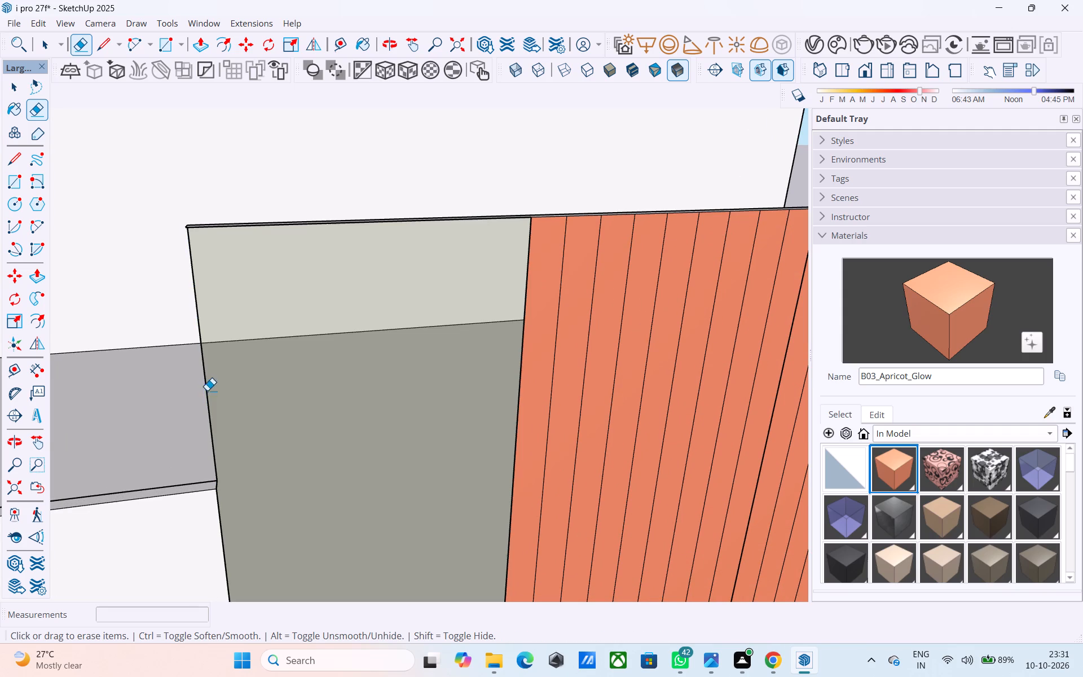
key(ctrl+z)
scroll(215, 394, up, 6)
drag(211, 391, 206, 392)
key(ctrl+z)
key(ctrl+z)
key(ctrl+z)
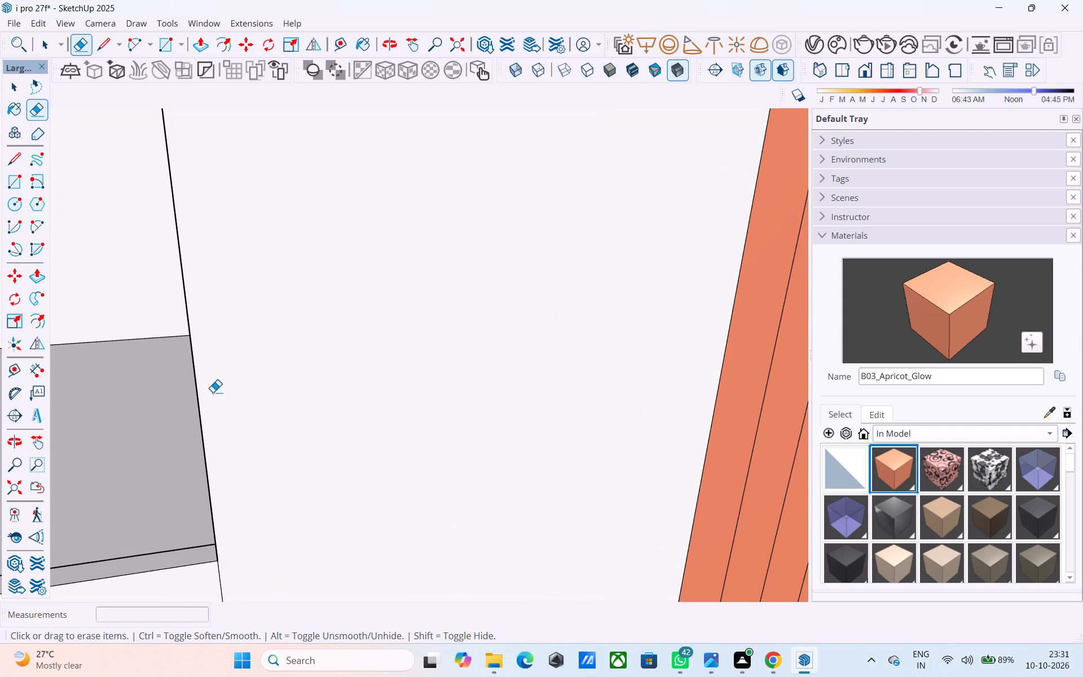
Copy the side wall's upper rear vertical edge 5' to the U-shaped panel and divide the span into 20 equal spaces.
scroll(214, 393, down, 4)
key(space)
middle_drag(228, 411, 463, 389)
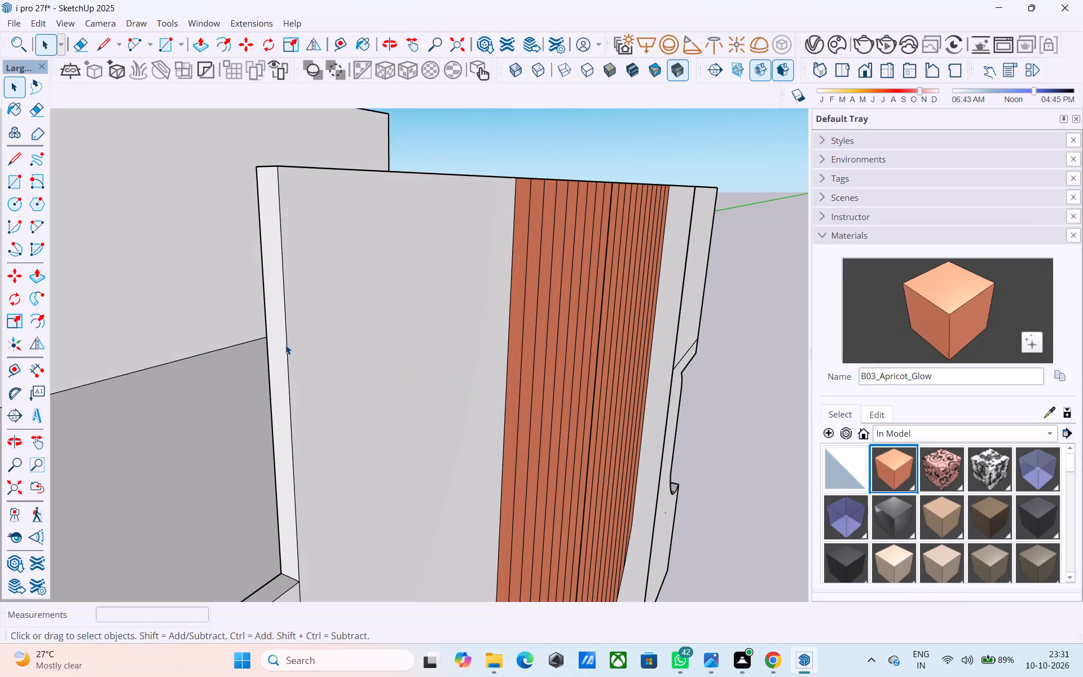
click(285, 345)
key(m)
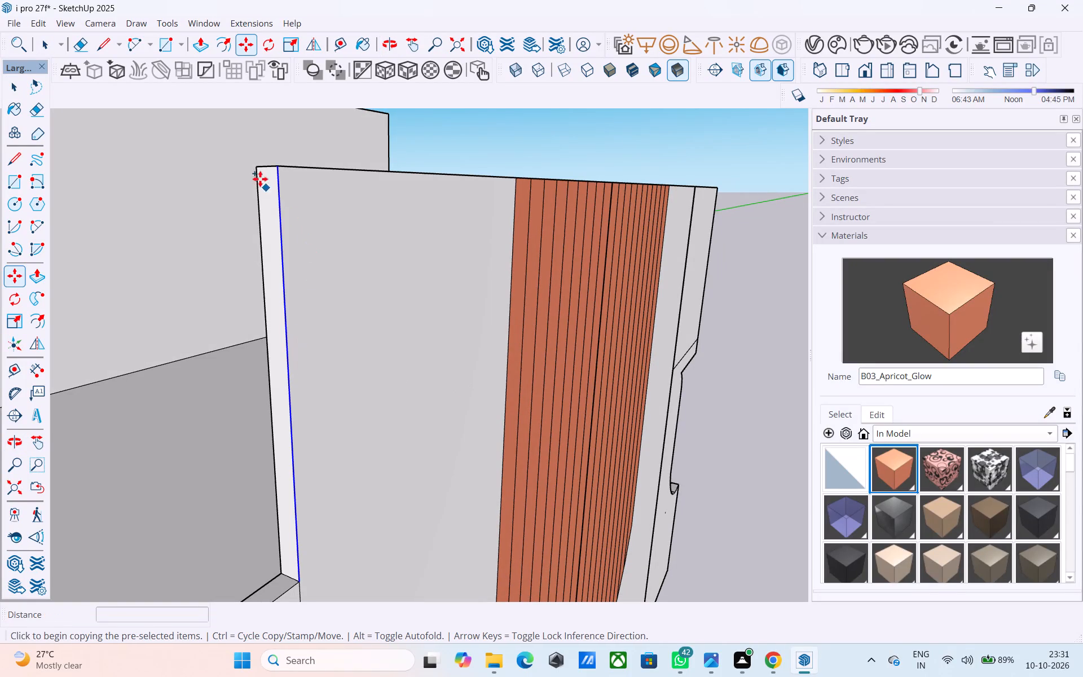
click(273, 168)
click(513, 179)
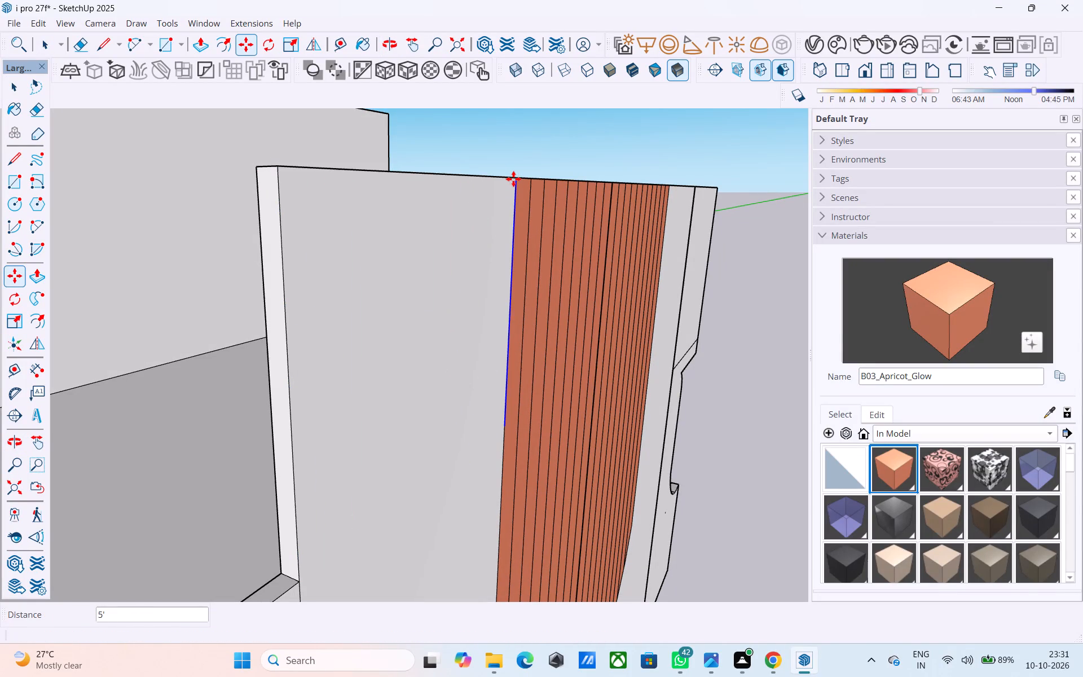
text(/20)
key(Return)
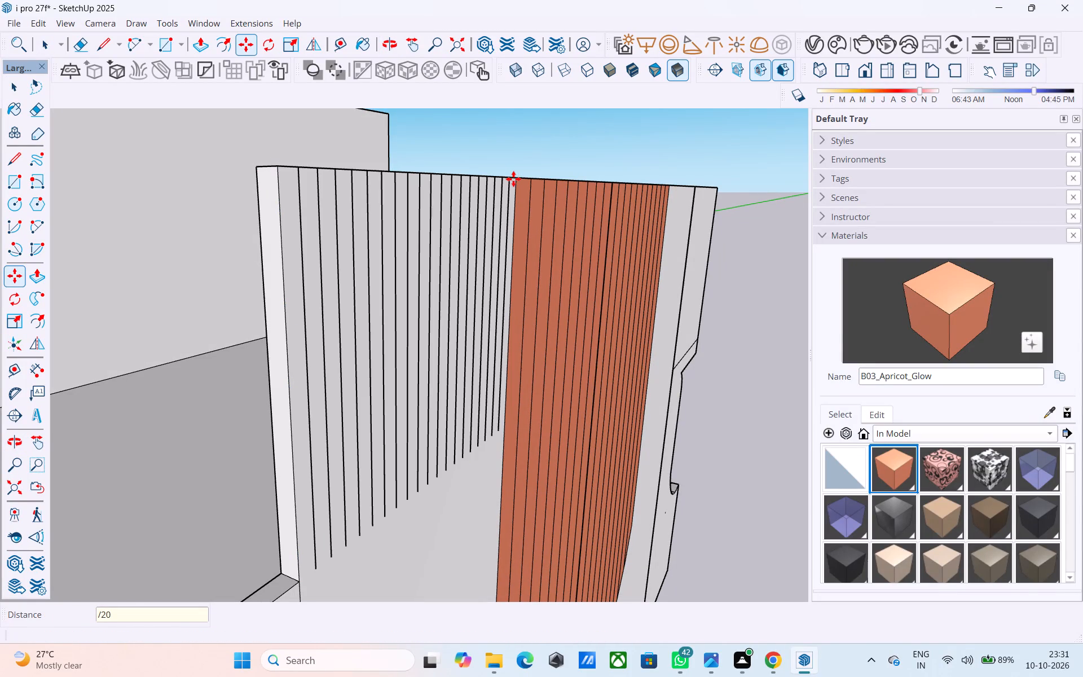
scroll(511, 363, down, 2)
middle_drag(497, 391, 215, 357)
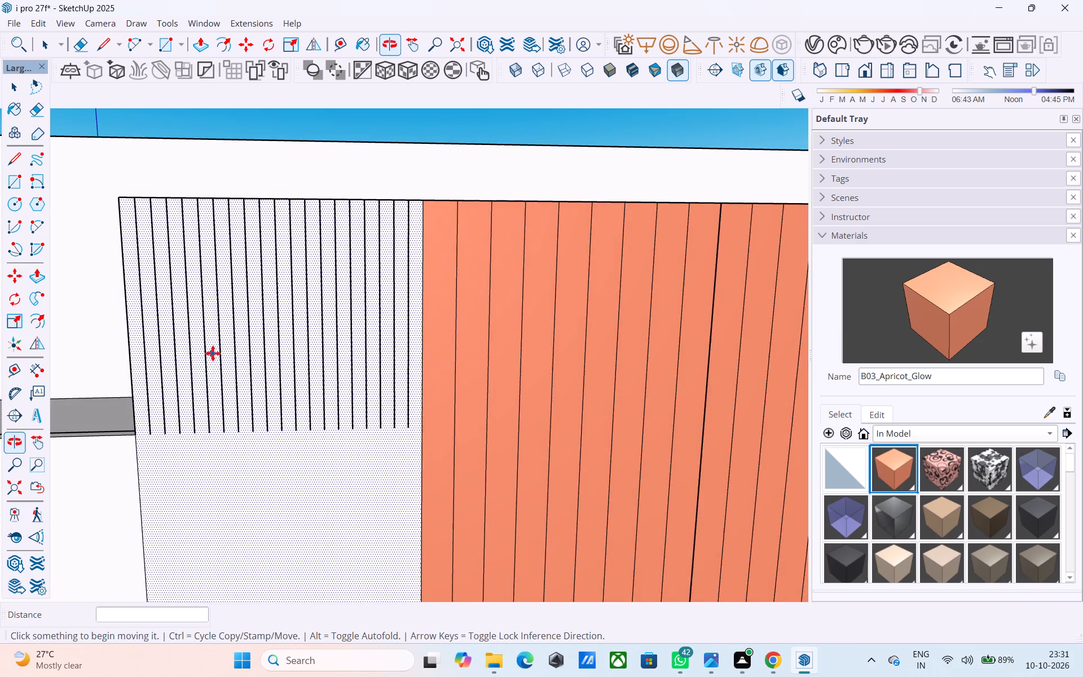
scroll(214, 353, down, 19)
scroll(341, 376, down, 4)
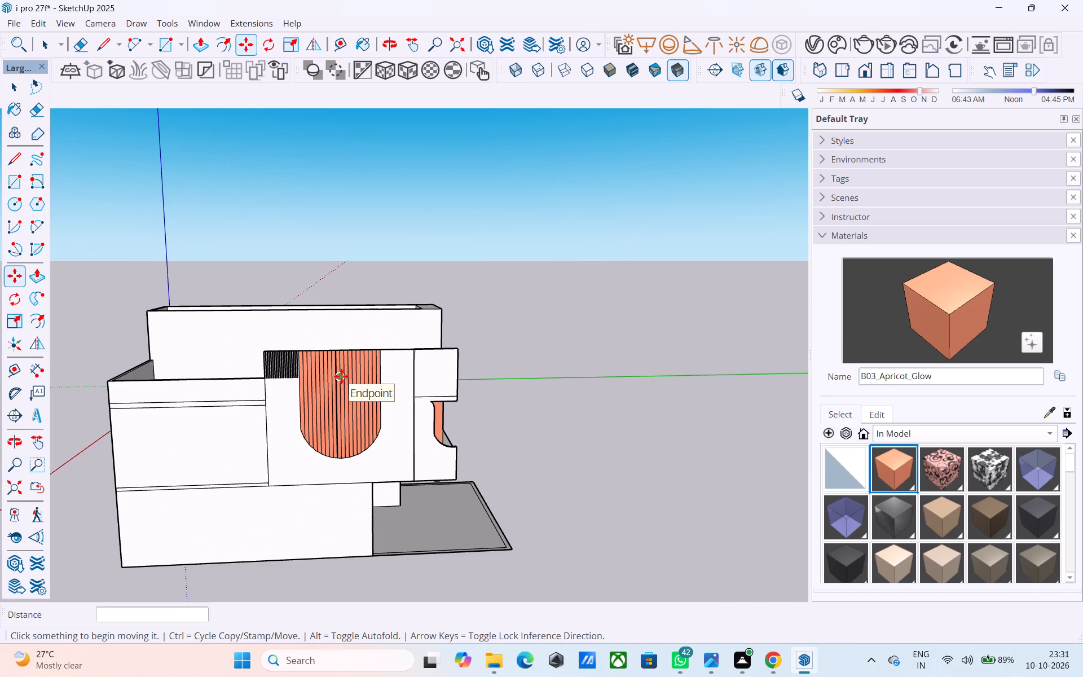
scroll(341, 376, up, 1)
key(space)
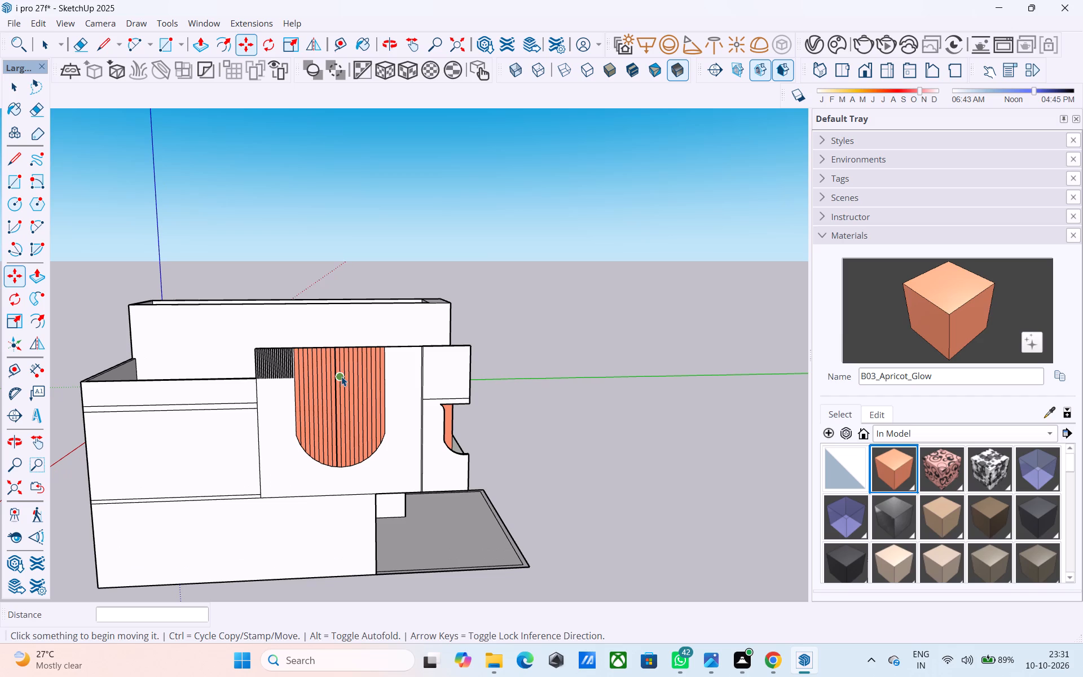
Erase all the short vertical line copies on the wall beside the rear edge of the U-shaped panel.
scroll(281, 412, up, 2)
click(281, 412)
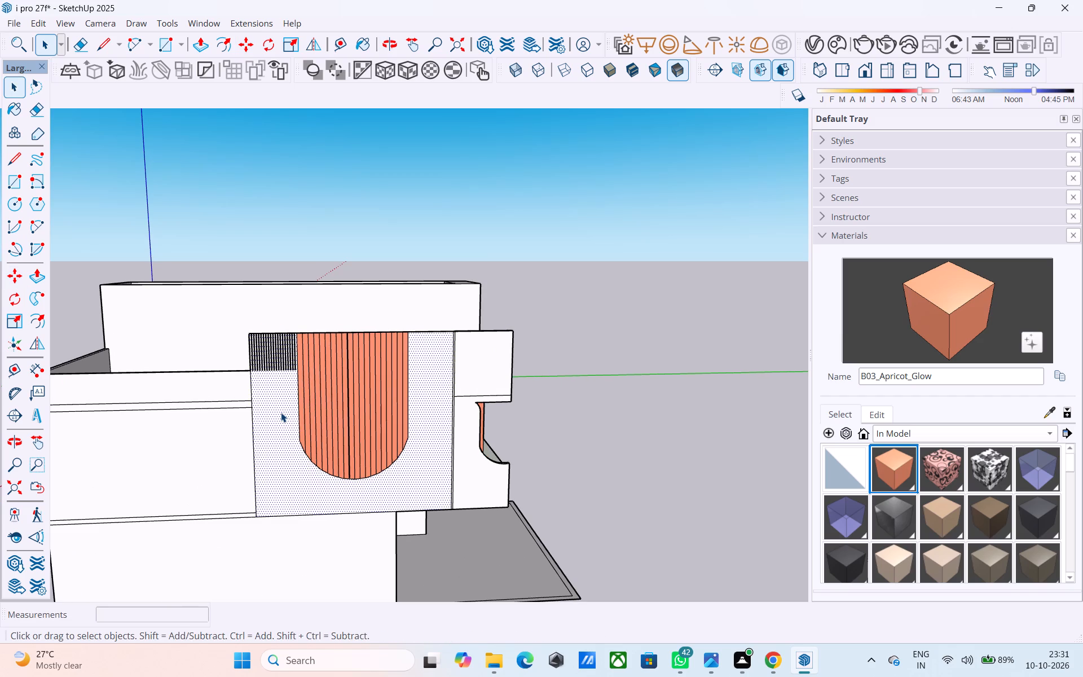
key(e)
scroll(298, 390, up, 8)
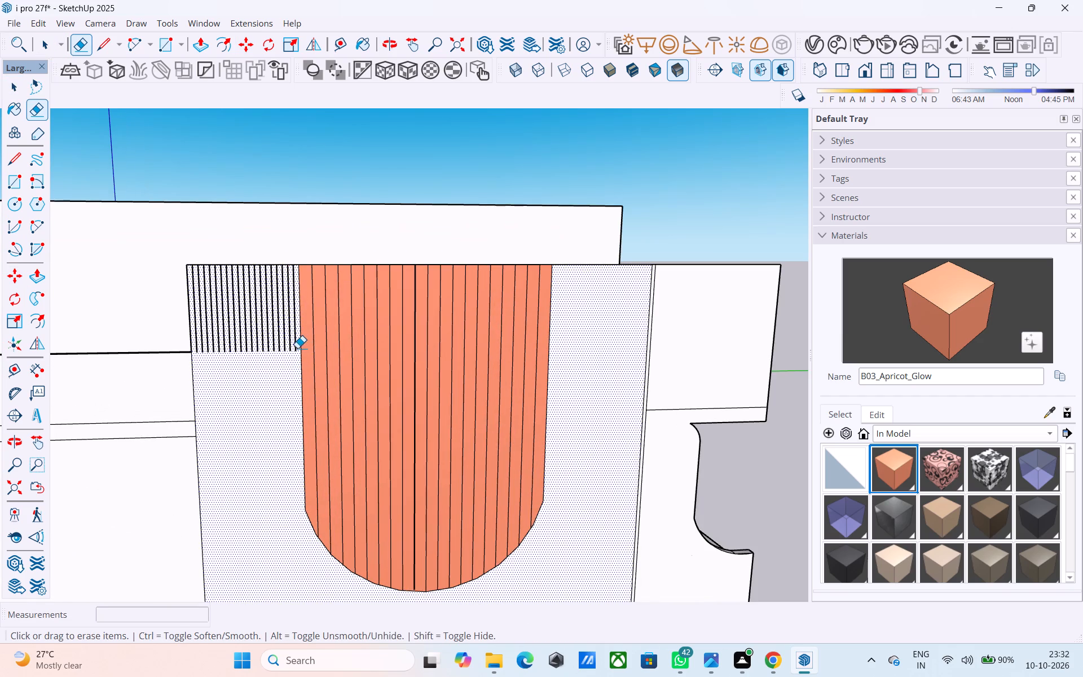
drag(294, 348, 254, 348)
drag(274, 346, 208, 349)
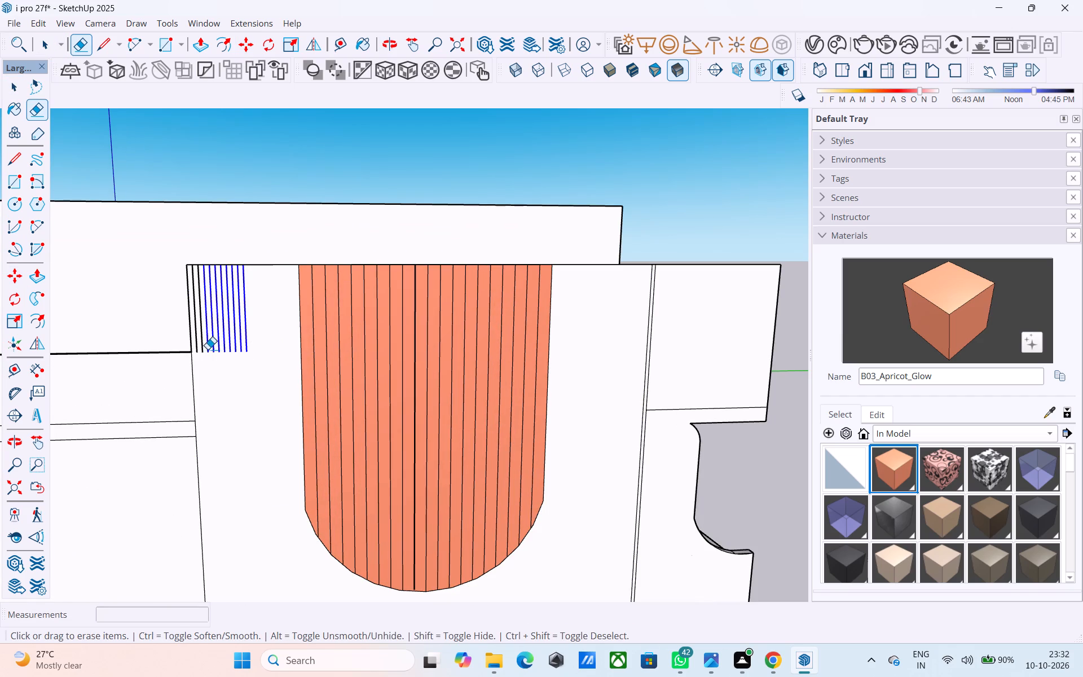
drag(208, 349, 199, 351)
key(space)
Offset the outline of the wall face around the U-shaped panel inward by 1'.
click(215, 368)
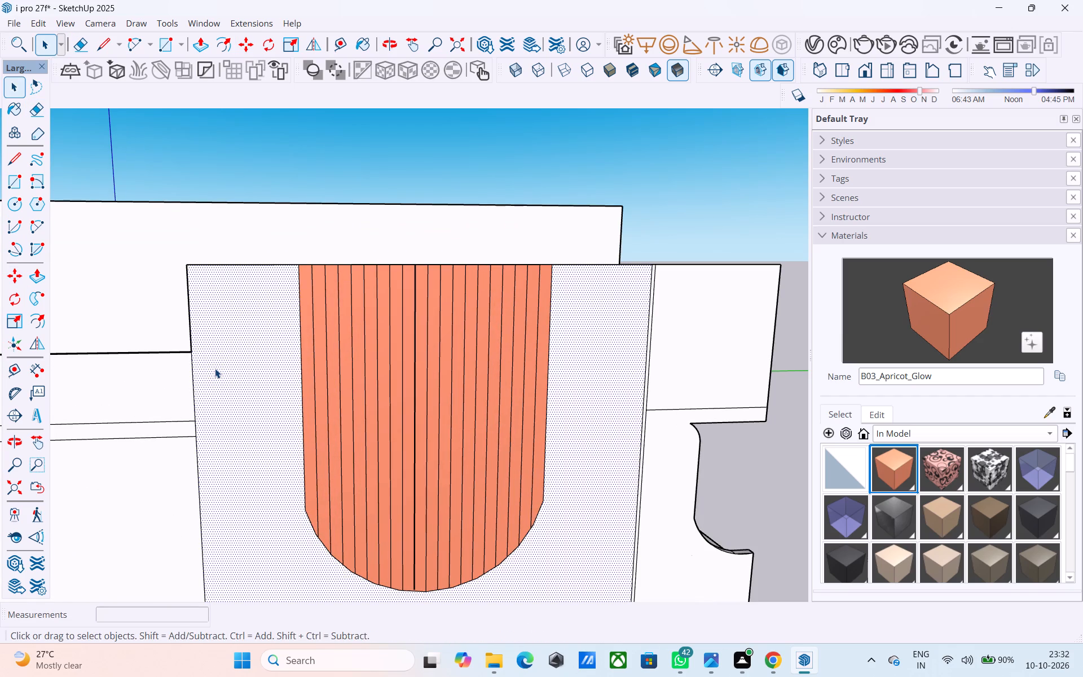
key(f)
click(216, 368)
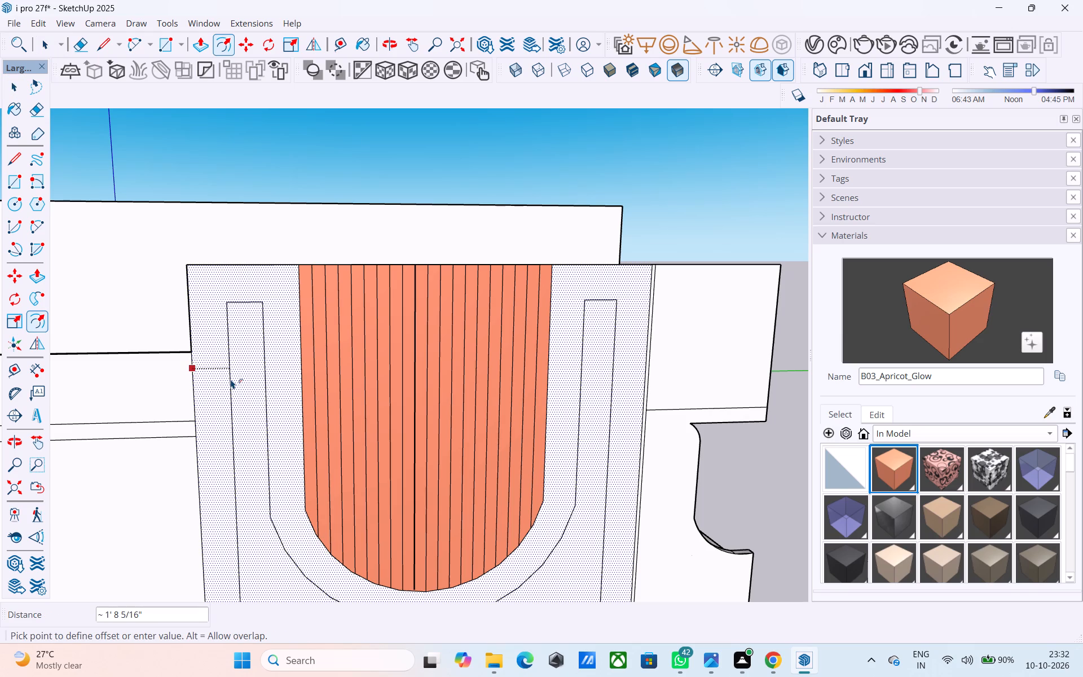
key(1)
key(apostrophe)
key(Return)
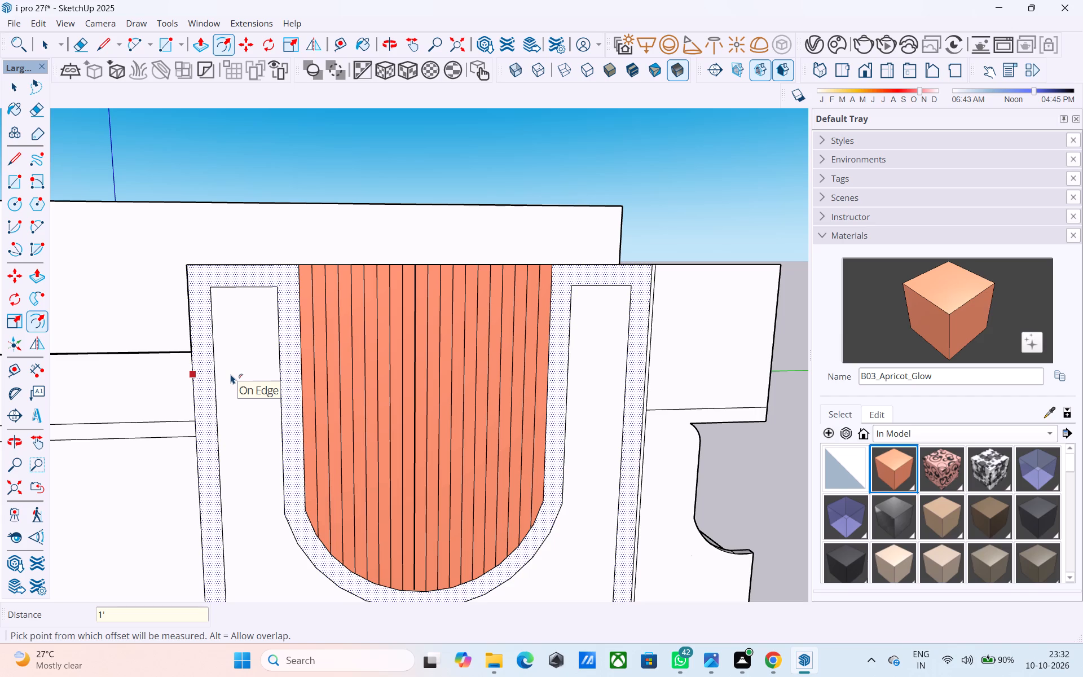
scroll(231, 374, down, 4)
key(space)
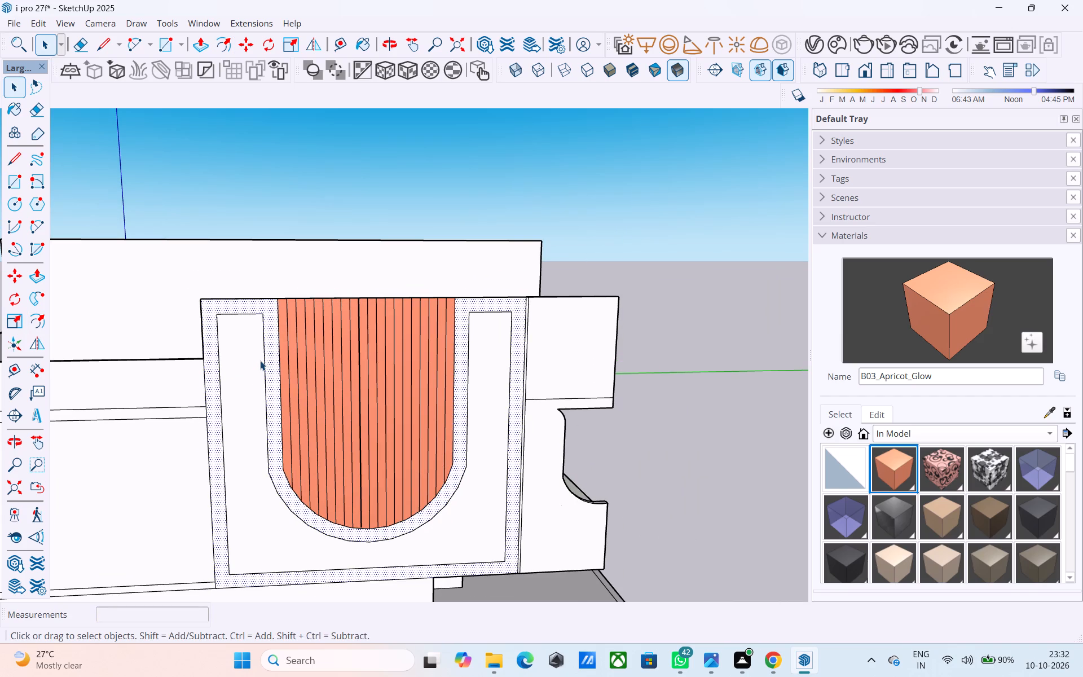
Draw 1' lines from the offset outline's corners flanking the U-shaped panel up to the wall's top edge.
scroll(259, 329, up, 2)
key(l)
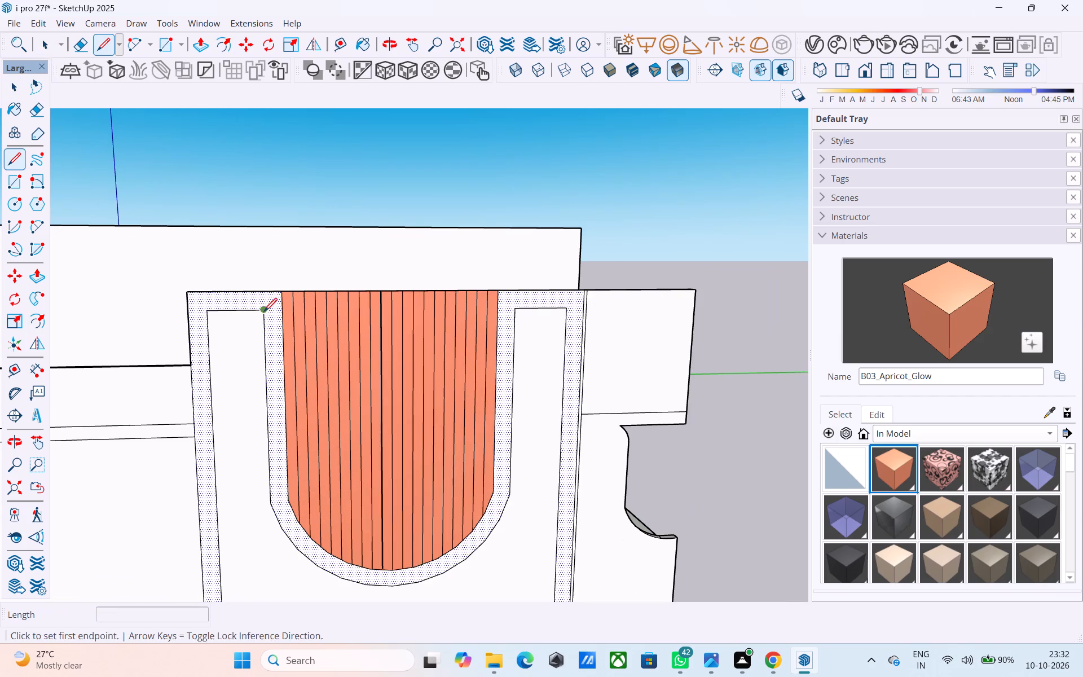
click(263, 311)
click(261, 297)
click(516, 316)
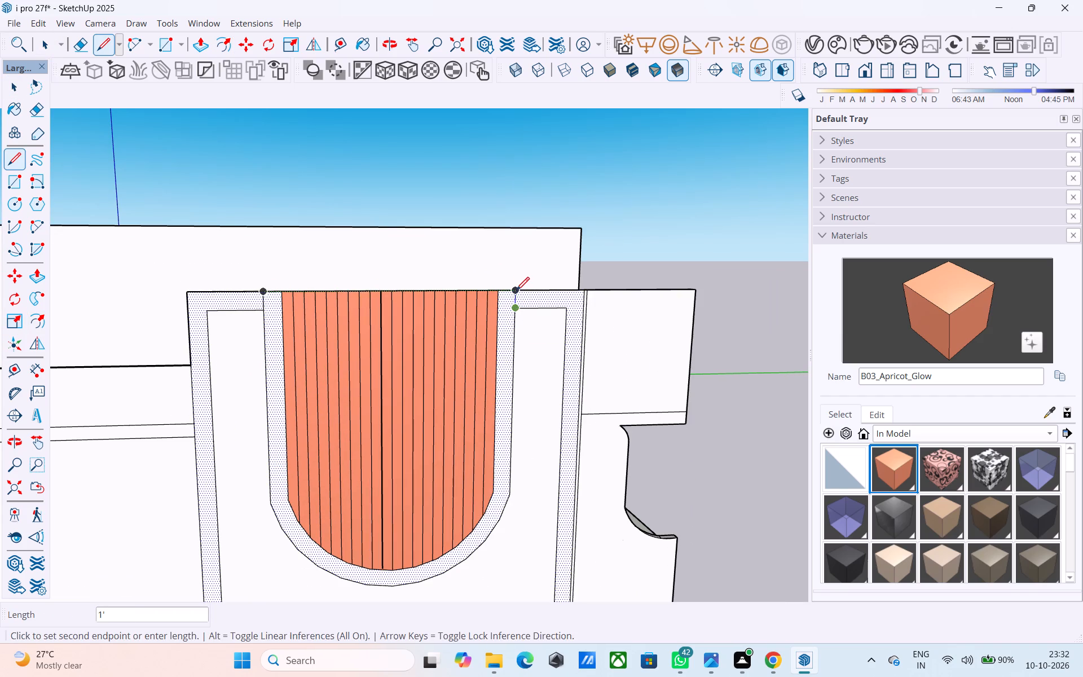
click(516, 291)
key(space)
Pull the U-shaped band around the striped panel 6" out from the wall.
key(p)
click(509, 309)
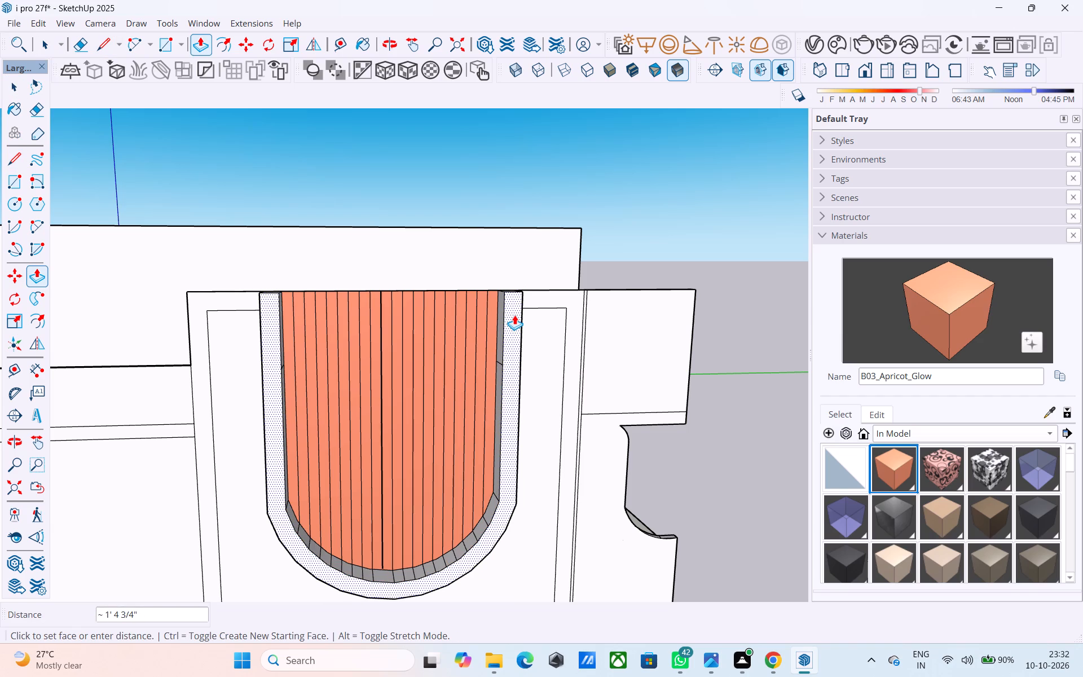
text(6")
key(Return)
key(space)
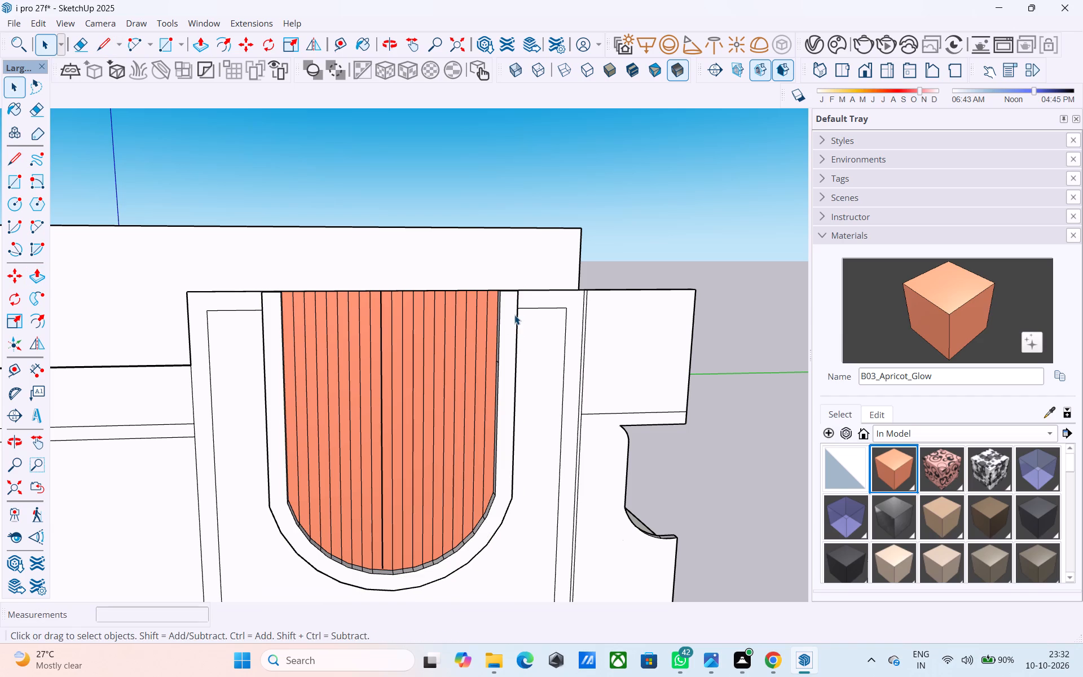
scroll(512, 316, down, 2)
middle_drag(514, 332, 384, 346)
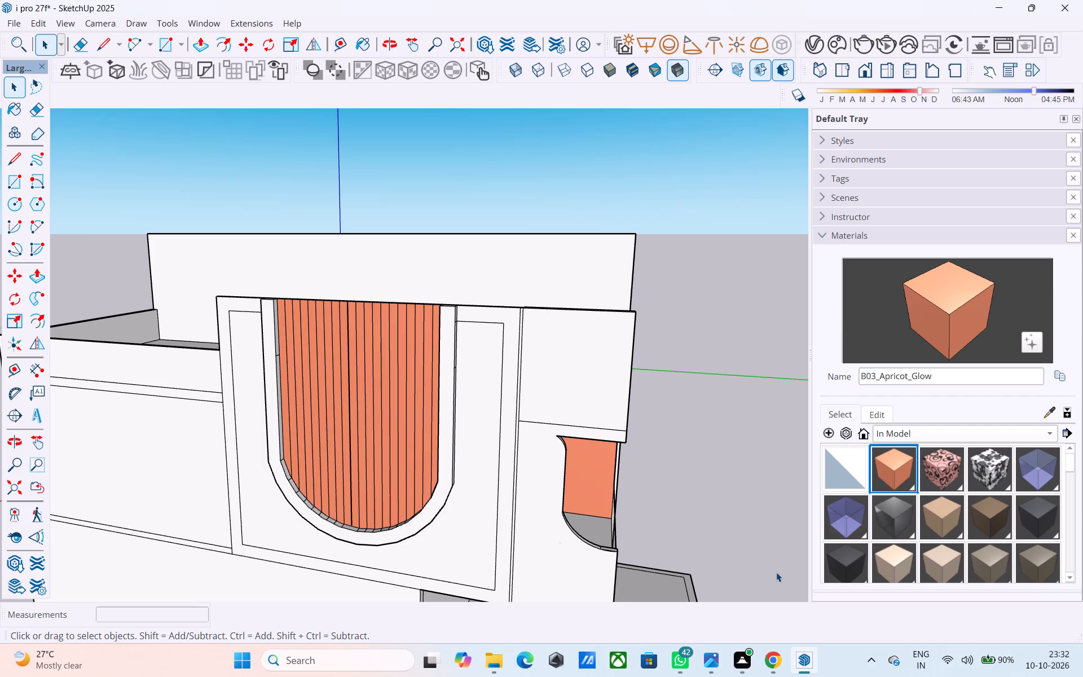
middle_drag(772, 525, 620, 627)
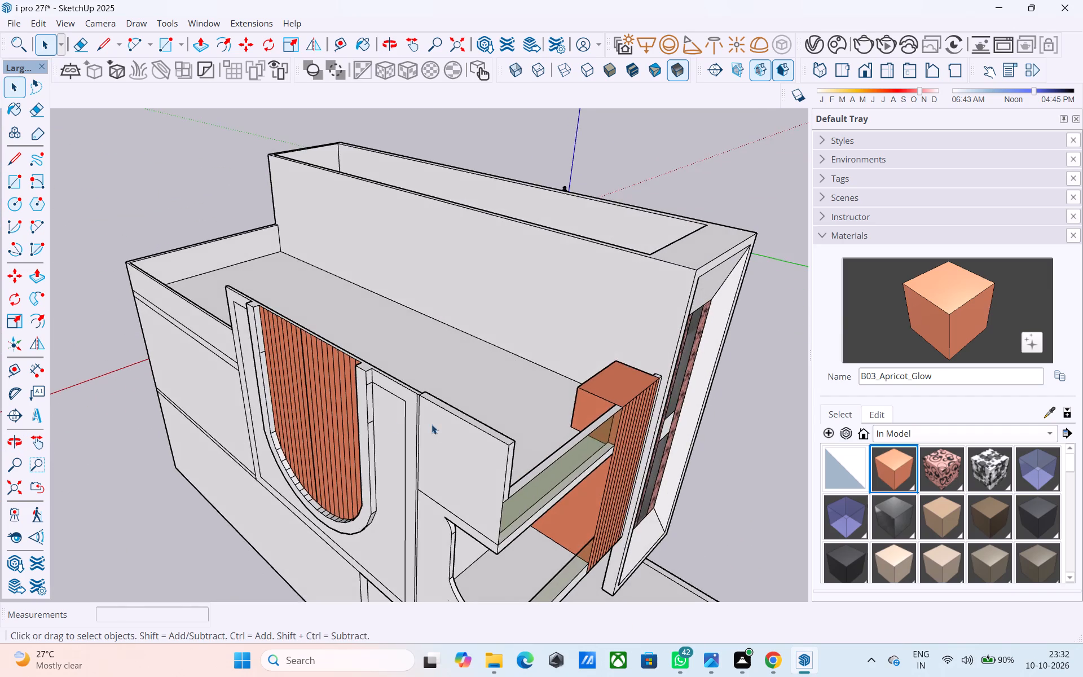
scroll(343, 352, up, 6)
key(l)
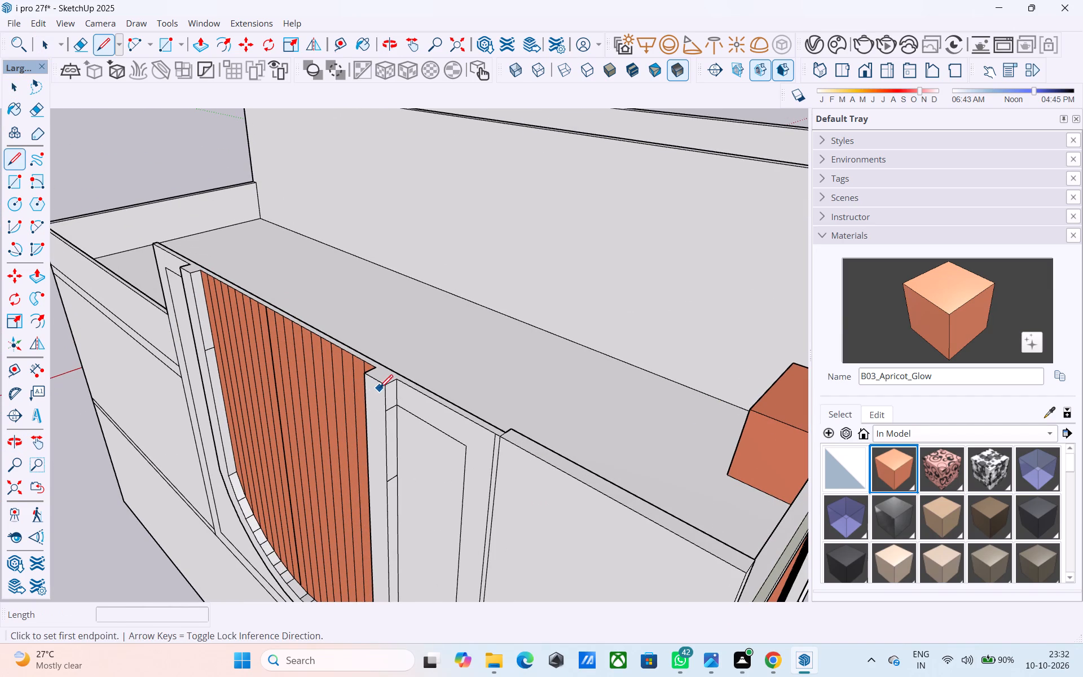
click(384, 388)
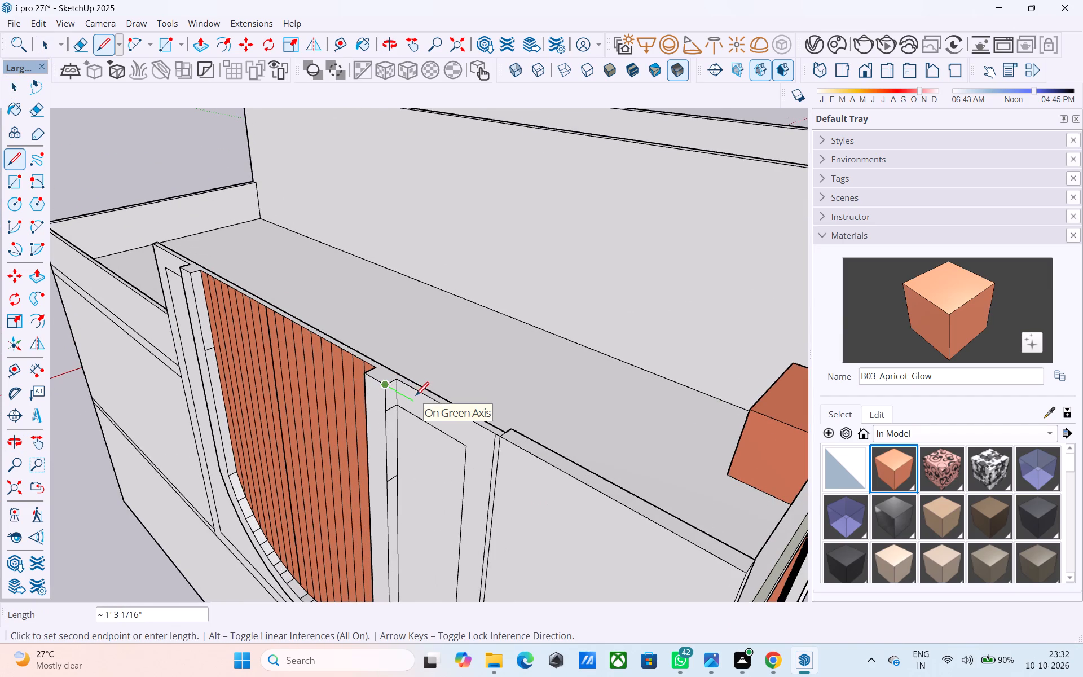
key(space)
Push the raised U-shaped band back toward the wall by 3".
middle_drag(412, 397, 464, 390)
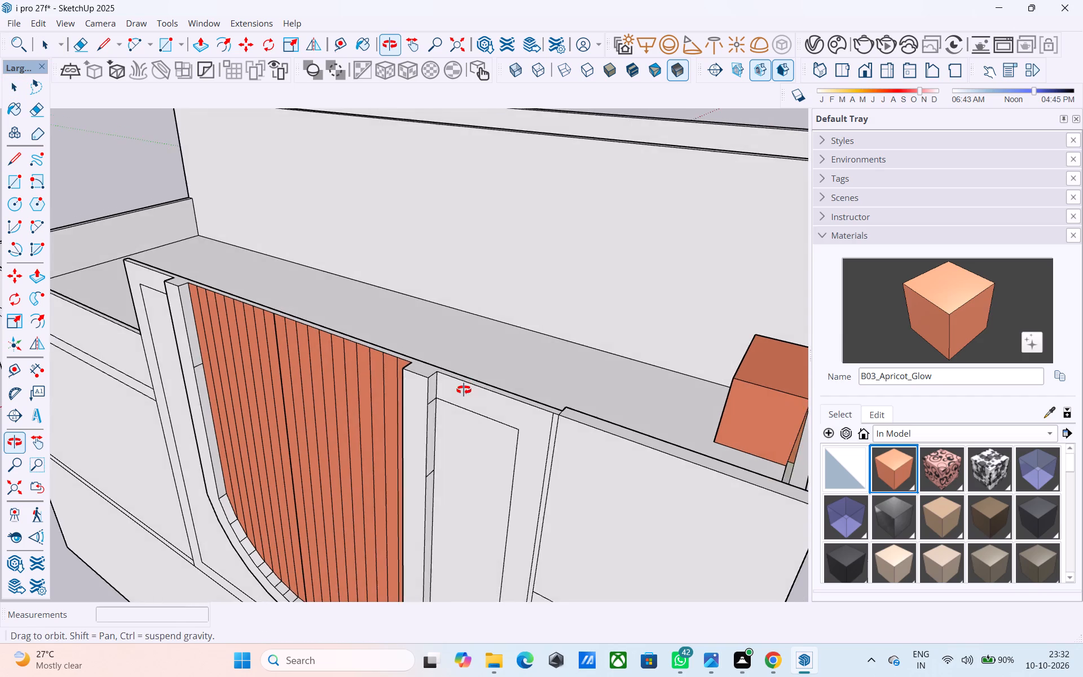
middle_drag(464, 390, 474, 386)
click(429, 395)
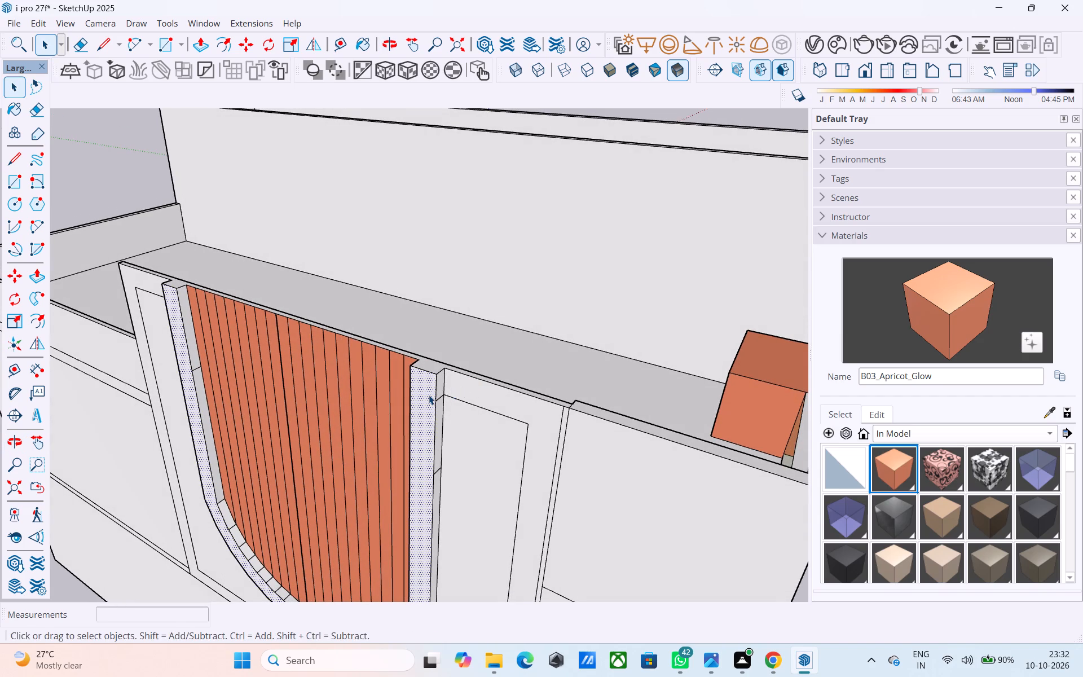
key(p)
click(429, 395)
text(3")
key(Return)
key(space)
Draw diagonal lines from the U-shaped band's front side to the upper and lower front corners of the offset outline.
middle_drag(434, 393, 413, 370)
scroll(416, 371, down, 2)
middle_drag(415, 373, 426, 380)
key(l)
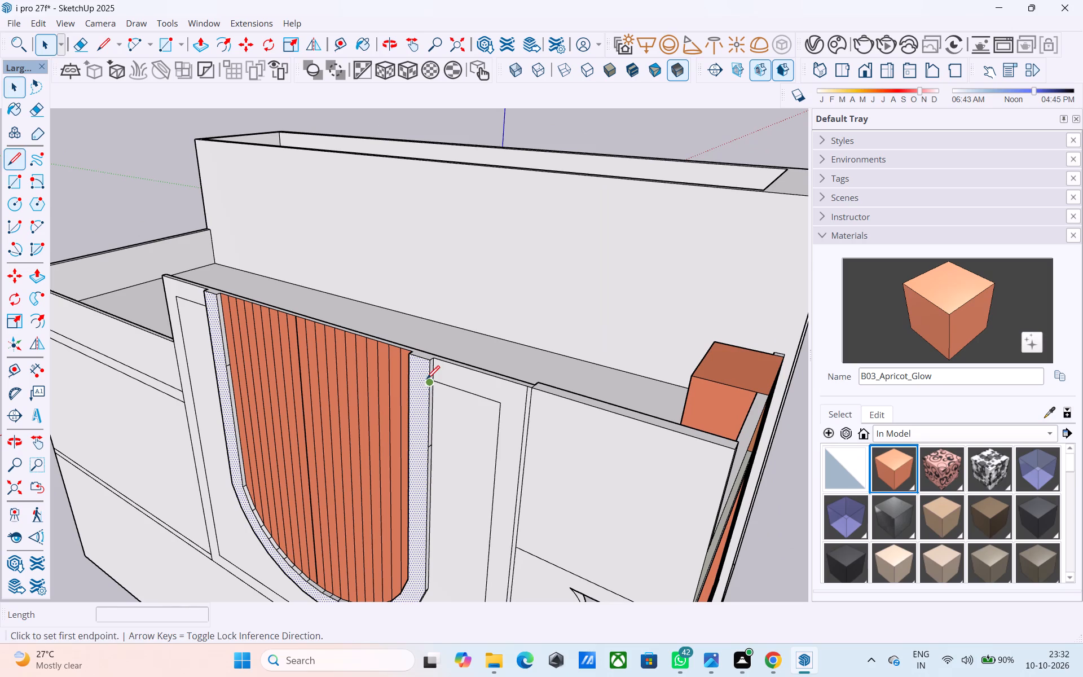
click(431, 363)
click(498, 406)
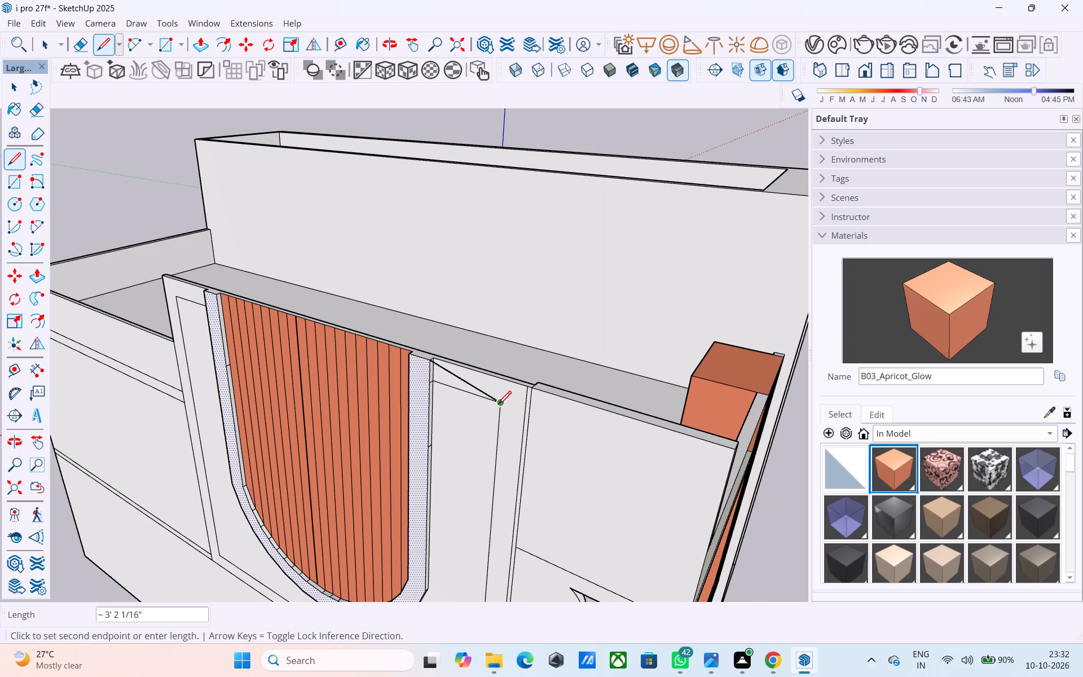
scroll(495, 402, down, 6)
shift+middle_drag(449, 537, 444, 437)
key(l)
scroll(446, 444, up, 2)
click(443, 417)
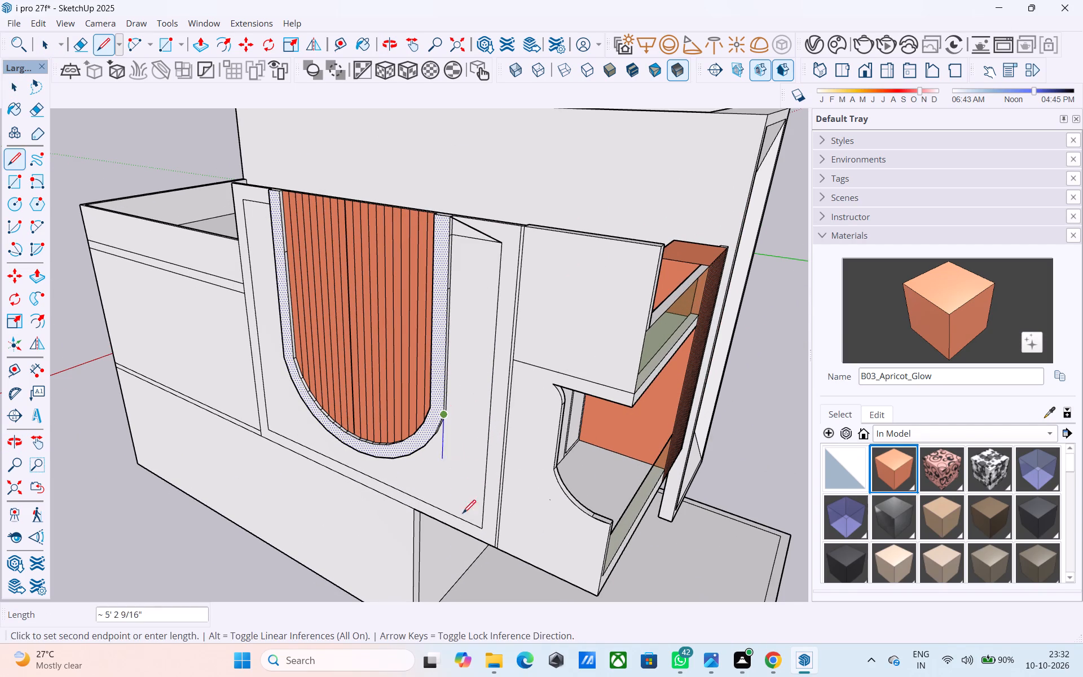
click(479, 529)
key(space)
Draw diagonal lines from the U-shaped band's rear side to the lower and upper rear corners of the offset outline.
middle_drag(412, 484, 479, 453)
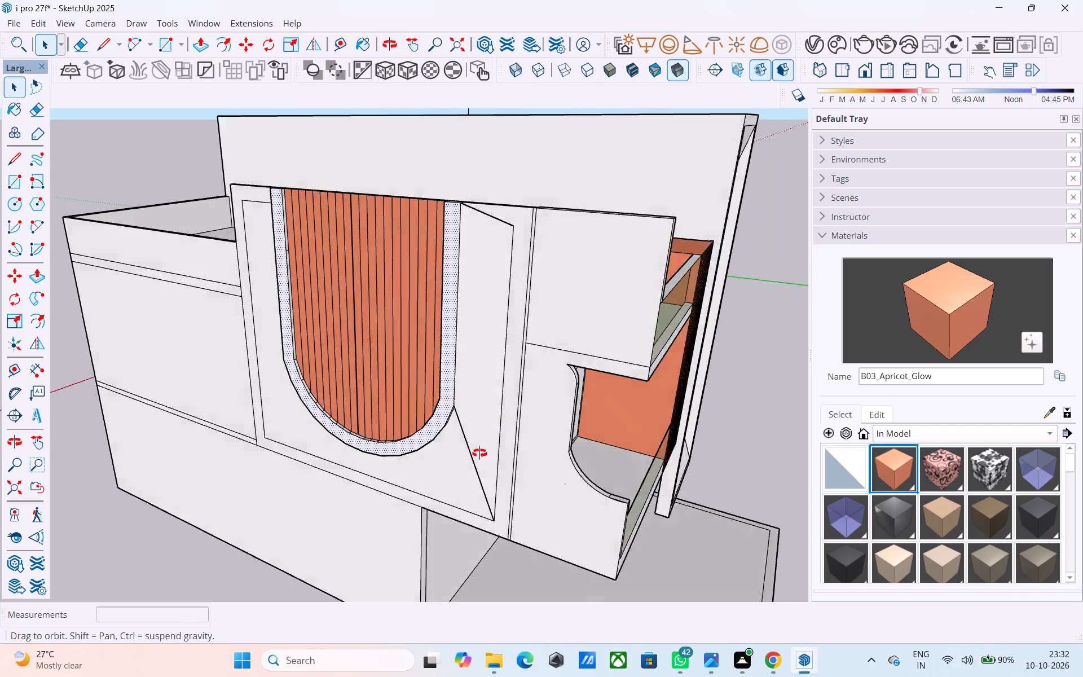
middle_drag(479, 453, 580, 439)
key(l)
middle_drag(343, 430, 538, 409)
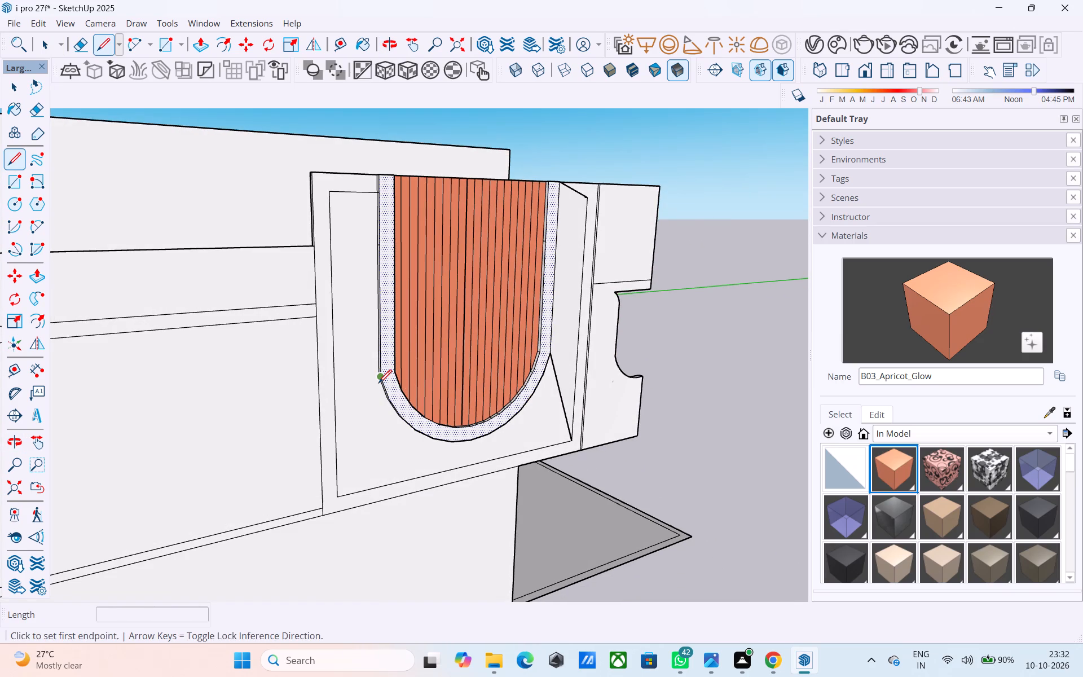
click(378, 384)
click(337, 493)
key(l)
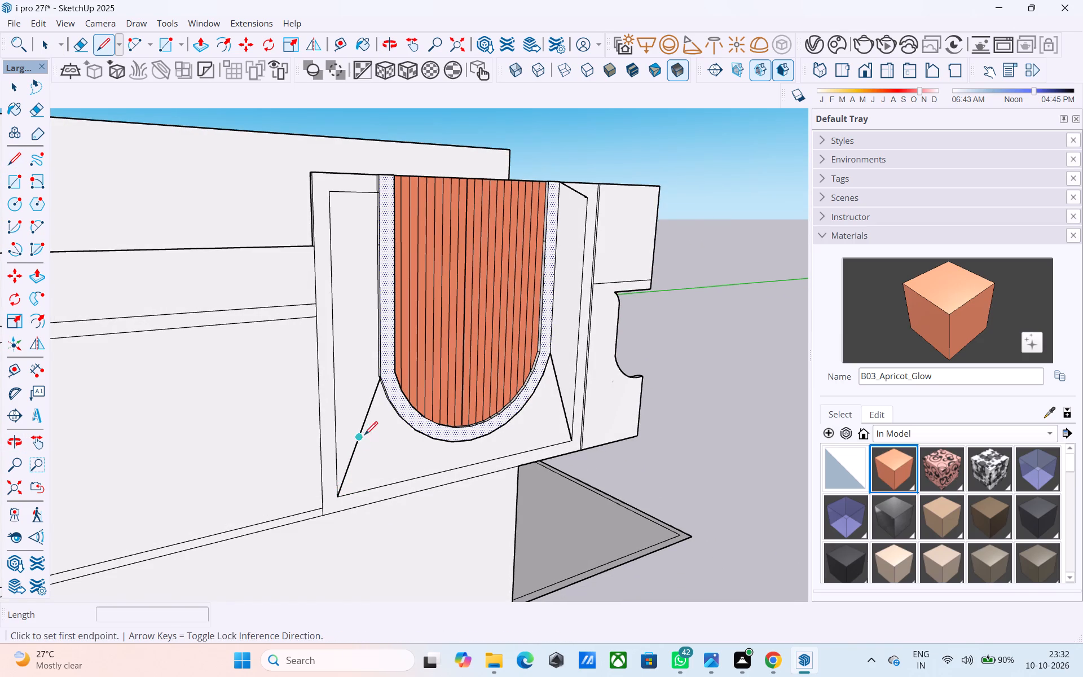
click(382, 174)
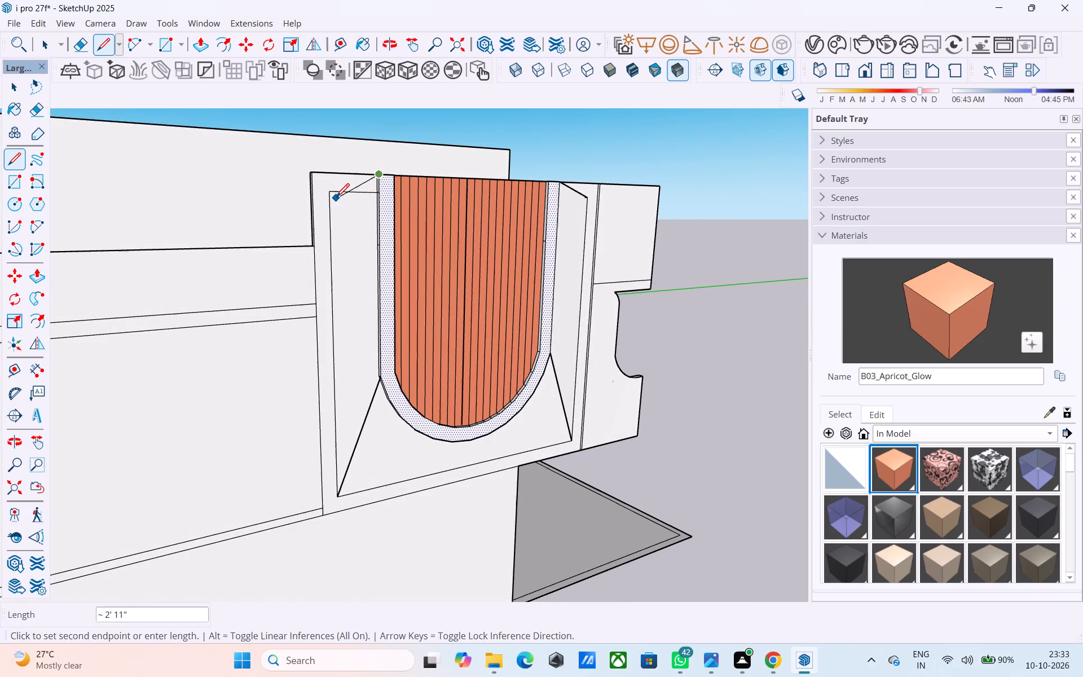
click(334, 195)
key(space)
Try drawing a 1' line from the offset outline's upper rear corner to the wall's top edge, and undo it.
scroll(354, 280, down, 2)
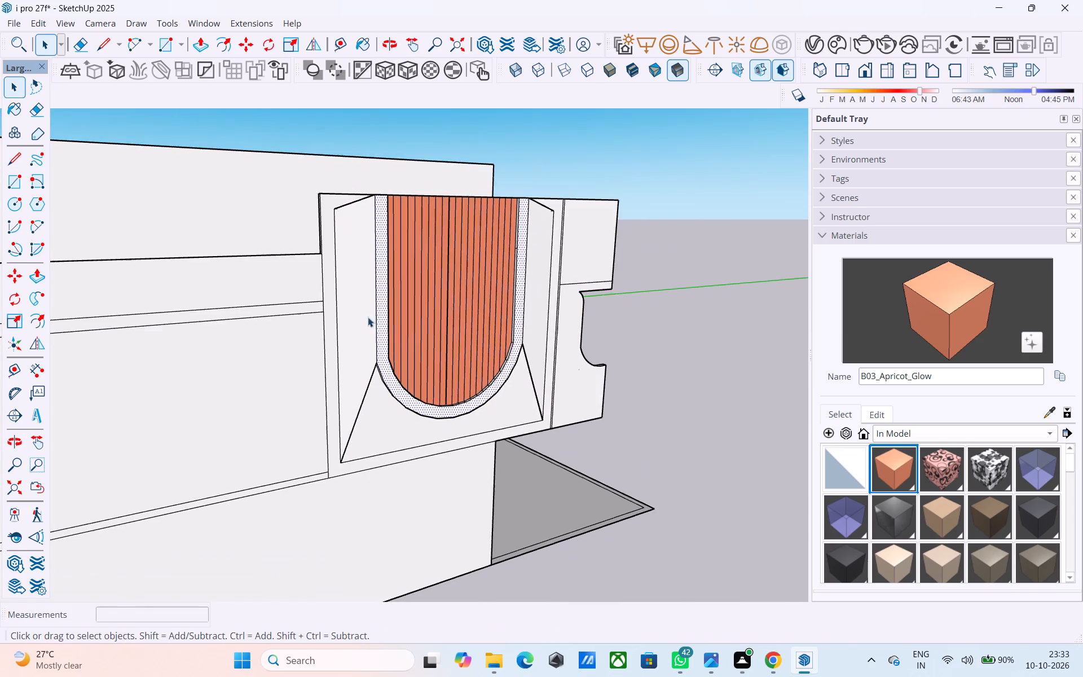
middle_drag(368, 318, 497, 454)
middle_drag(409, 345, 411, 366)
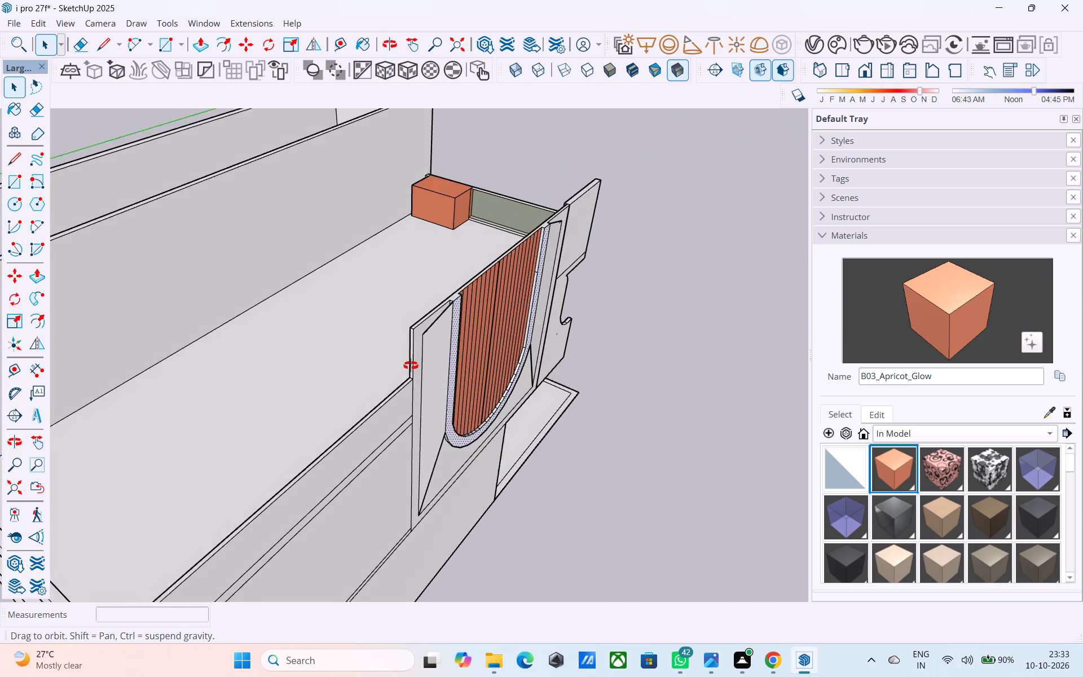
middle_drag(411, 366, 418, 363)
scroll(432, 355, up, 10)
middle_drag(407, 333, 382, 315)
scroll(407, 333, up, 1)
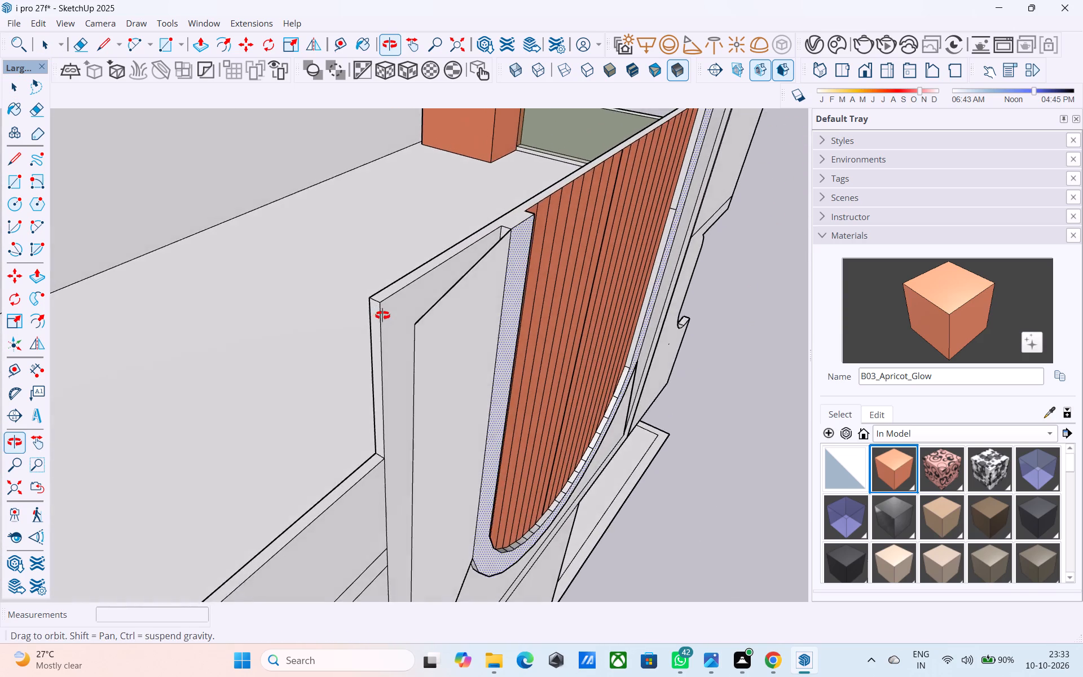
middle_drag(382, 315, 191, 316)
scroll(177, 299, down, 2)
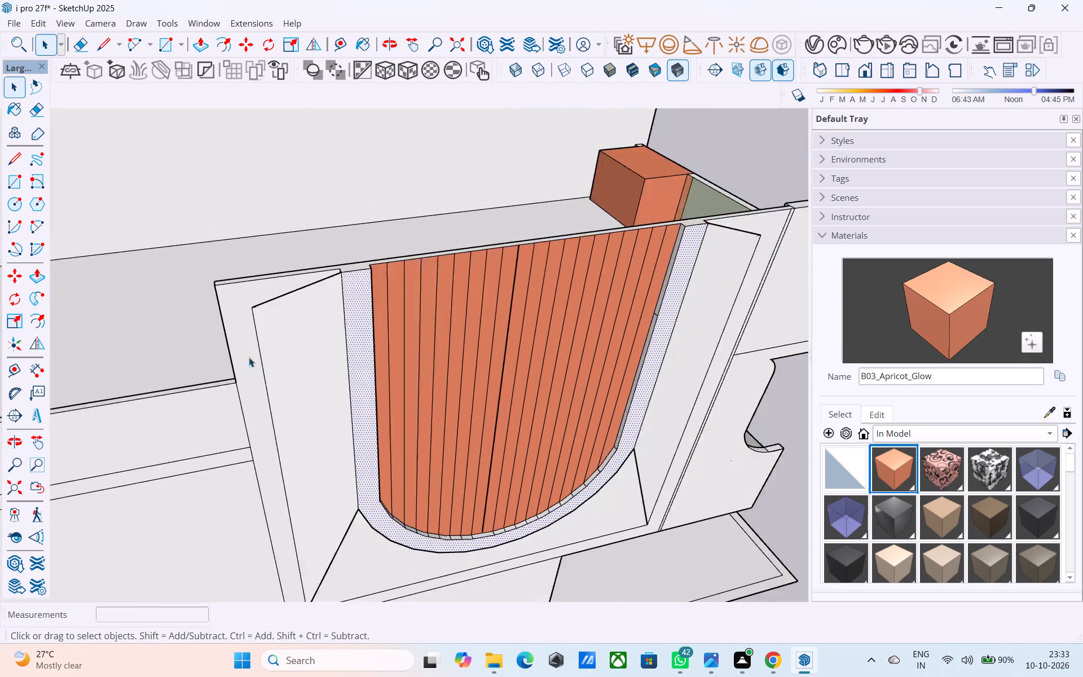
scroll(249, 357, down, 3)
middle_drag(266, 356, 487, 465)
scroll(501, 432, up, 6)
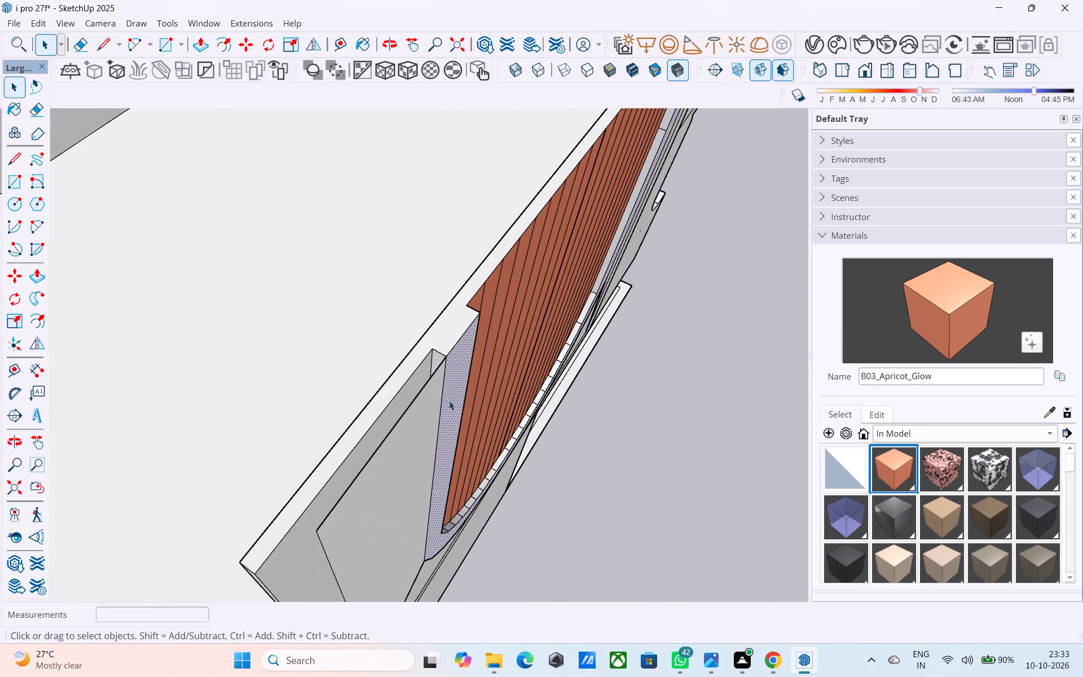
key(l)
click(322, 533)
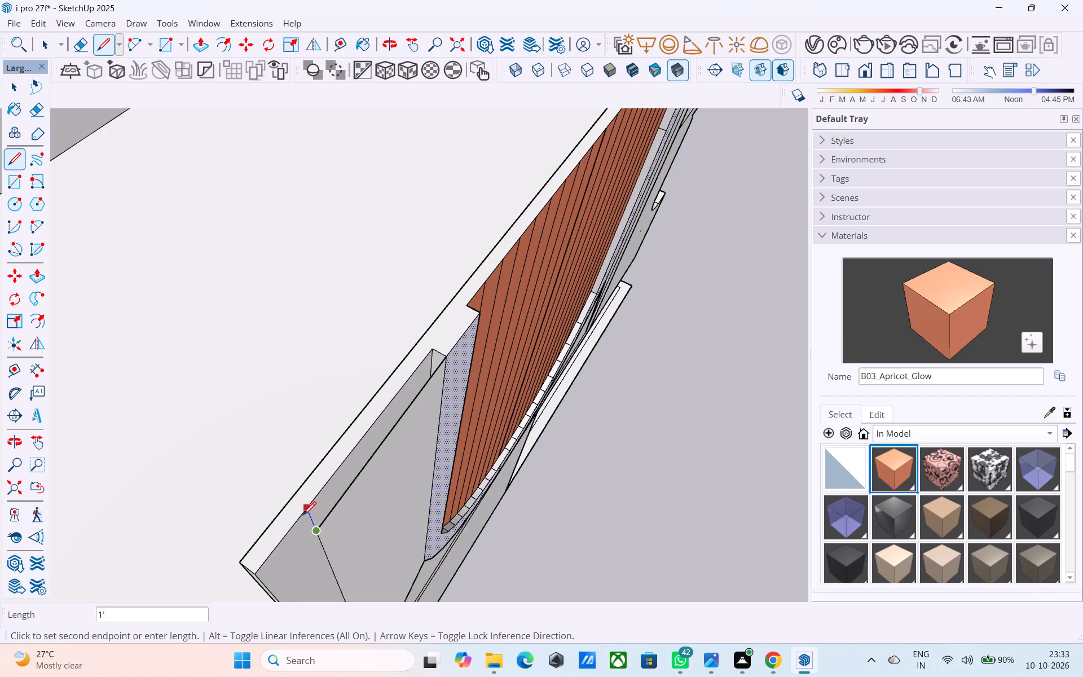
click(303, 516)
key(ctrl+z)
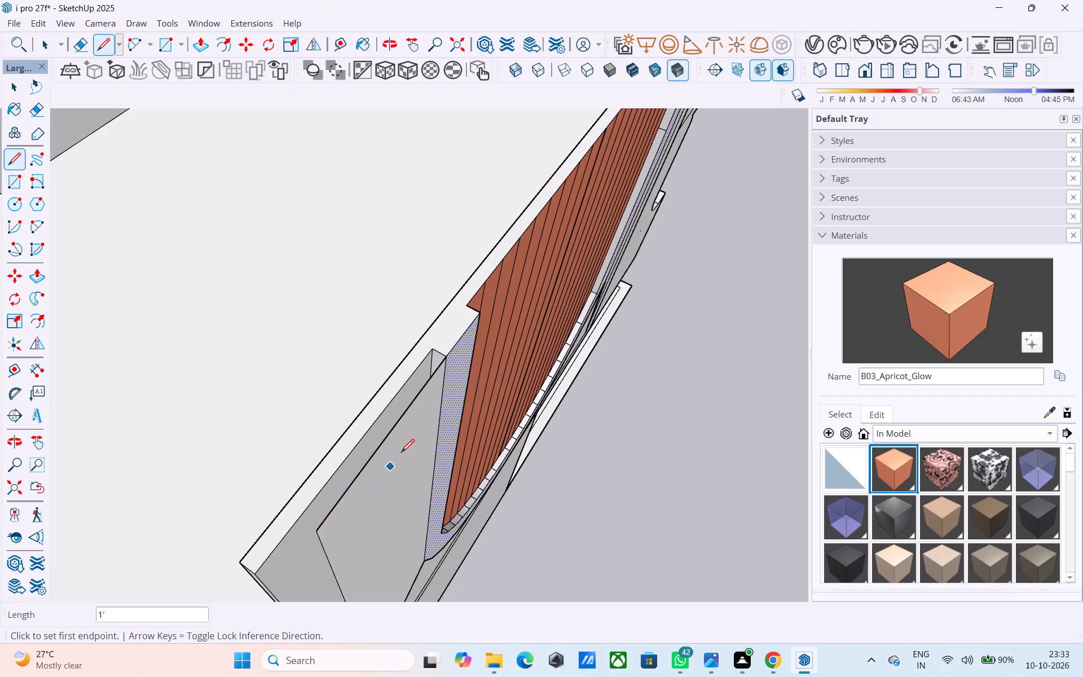
Examine the U-shaped band, its diagonal lines and the adjoining balcony from the side and front of the house.
key(l)
scroll(433, 379, down, 2)
middle_drag(431, 379, 350, 289)
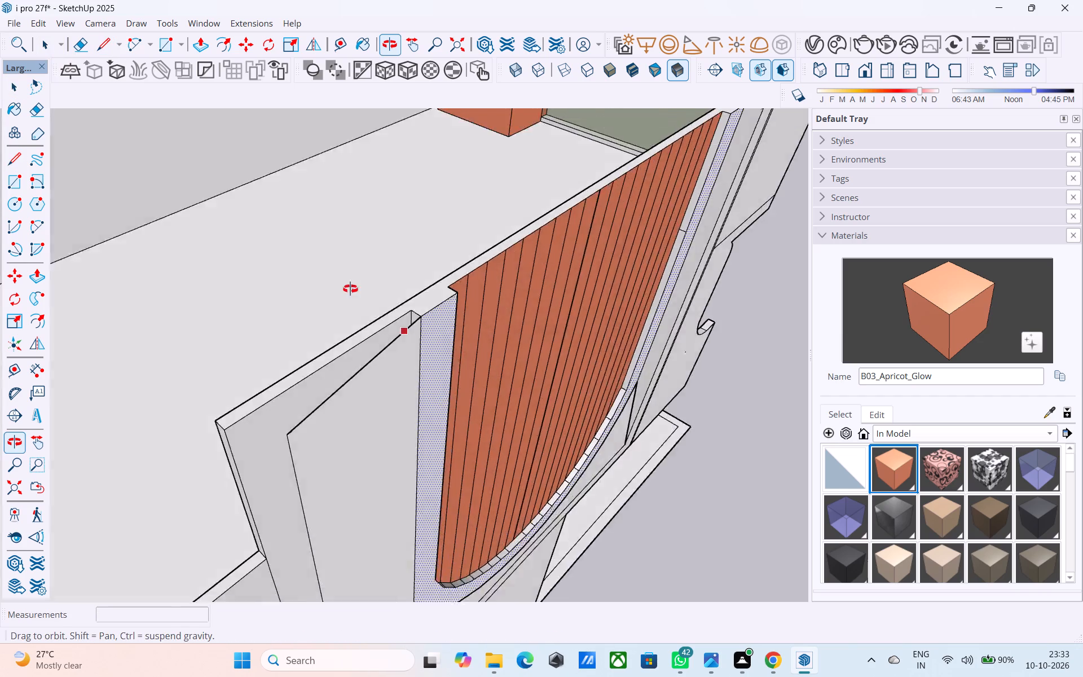
middle_drag(350, 289, 252, 227)
scroll(188, 220, down, 10)
key(space)
scroll(252, 395, down, 1)
middle_drag(247, 401, 62, 245)
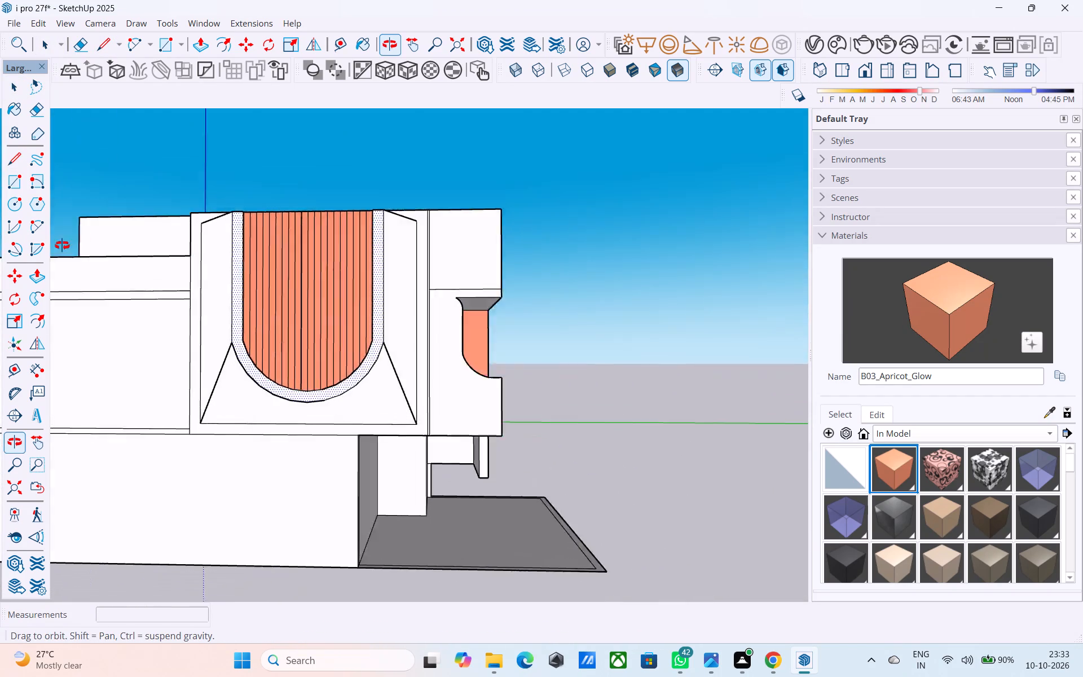
middle_drag(62, 245, 32, 333)
middle_drag(350, 393, 180, 417)
scroll(293, 384, up, 7)
middle_drag(345, 395, 279, 363)
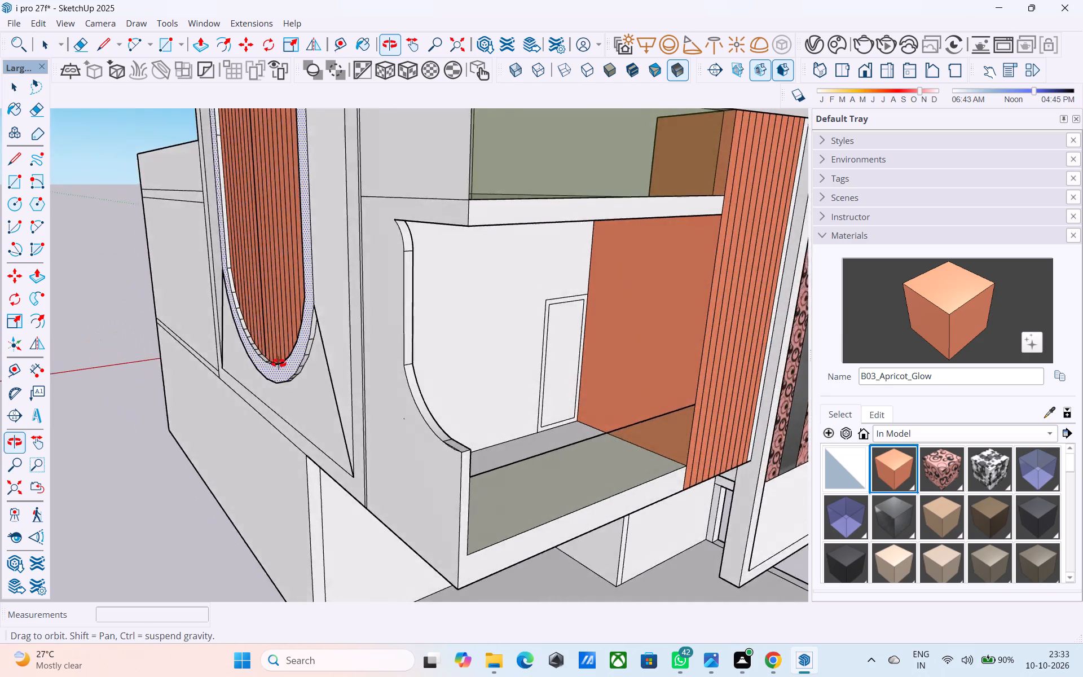
middle_drag(279, 363, 335, 256)
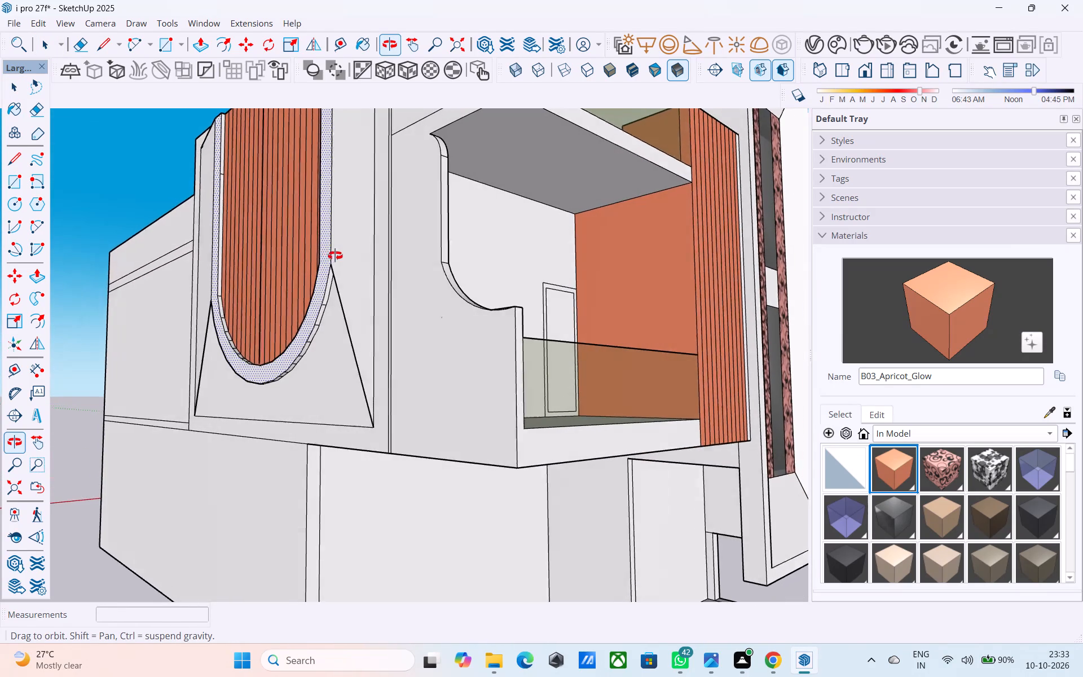
Draw four lines fanning from successive points on the front of the band's bottom curve to the offset outline's lower front corner.
middle_drag(335, 256, 336, 256)
key(l)
scroll(295, 384, up, 6)
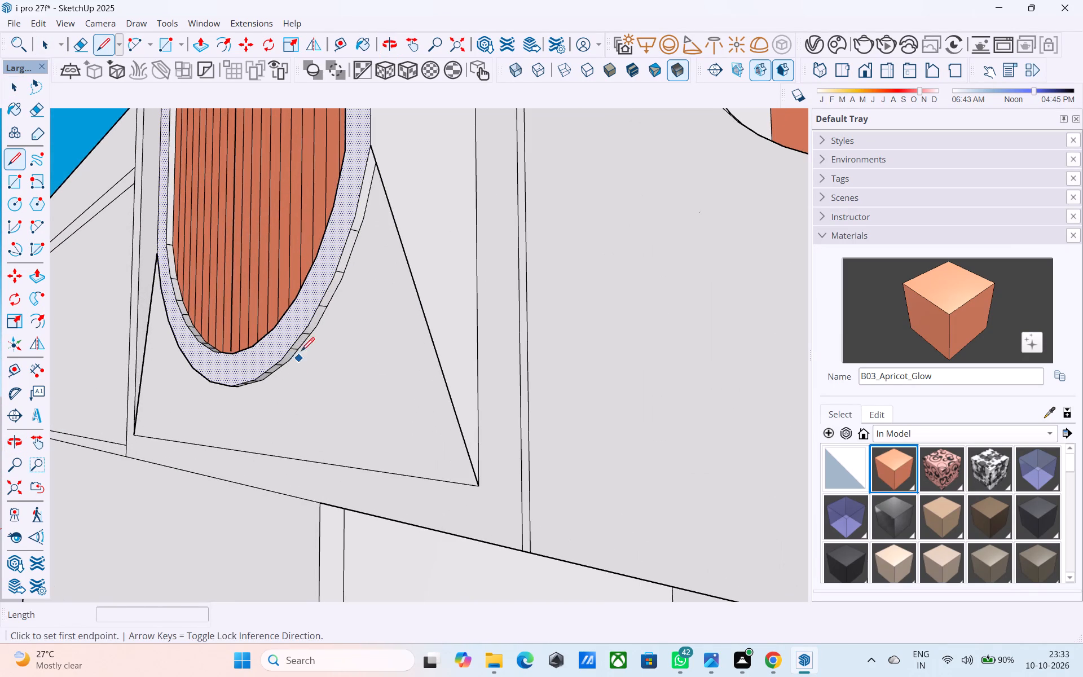
click(301, 335)
click(471, 486)
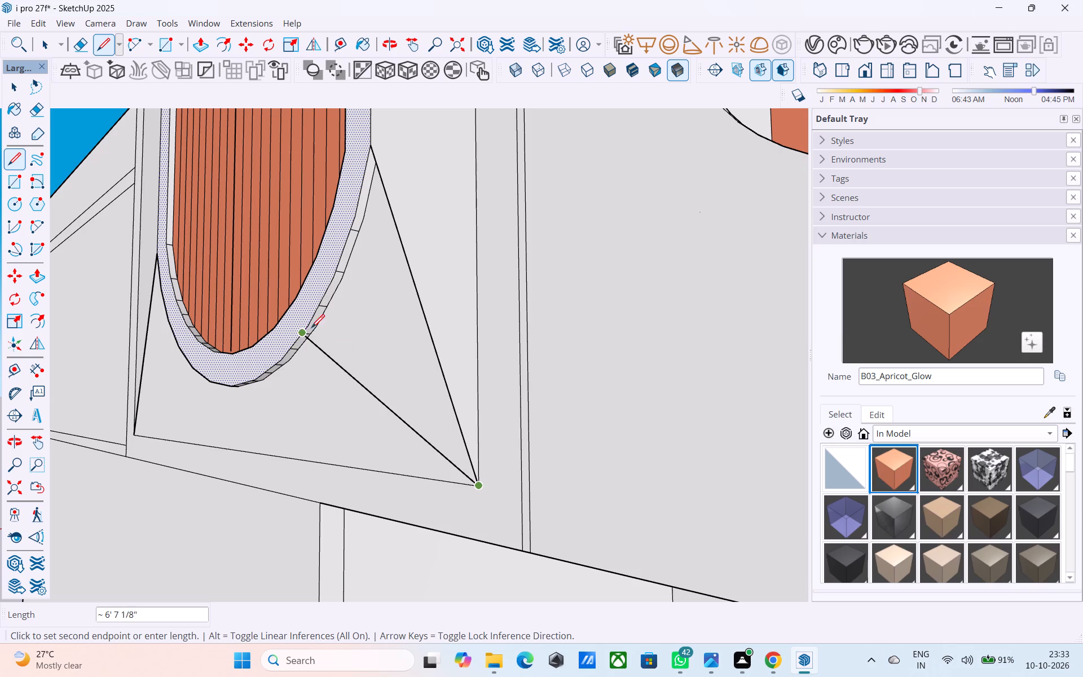
click(312, 311)
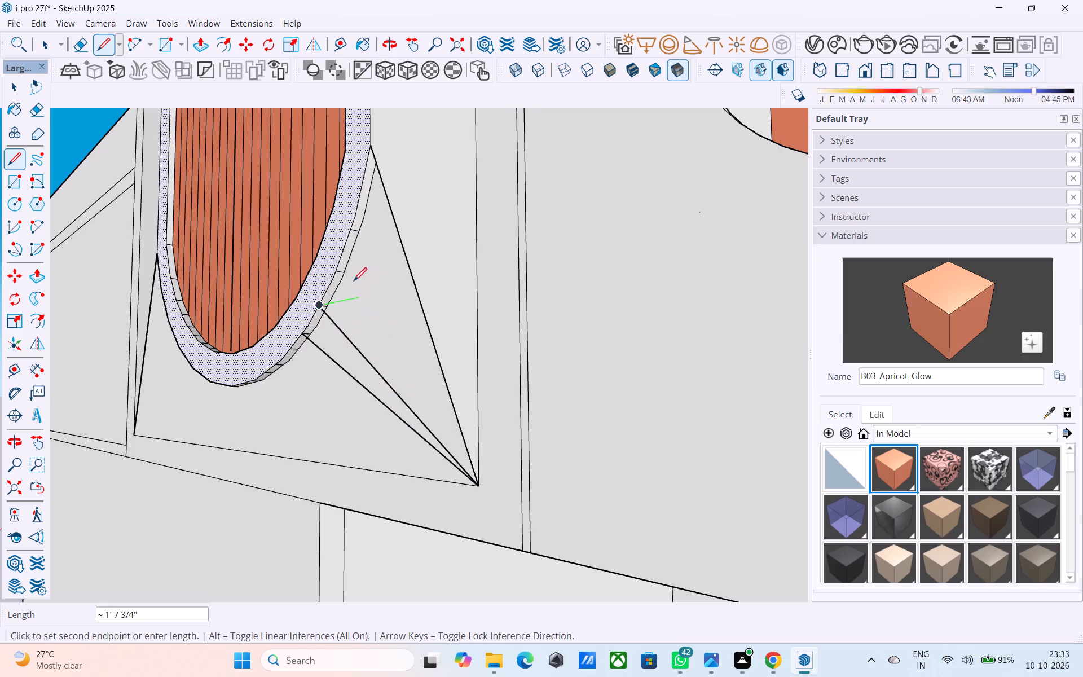
click(340, 272)
key(ctrl+z)
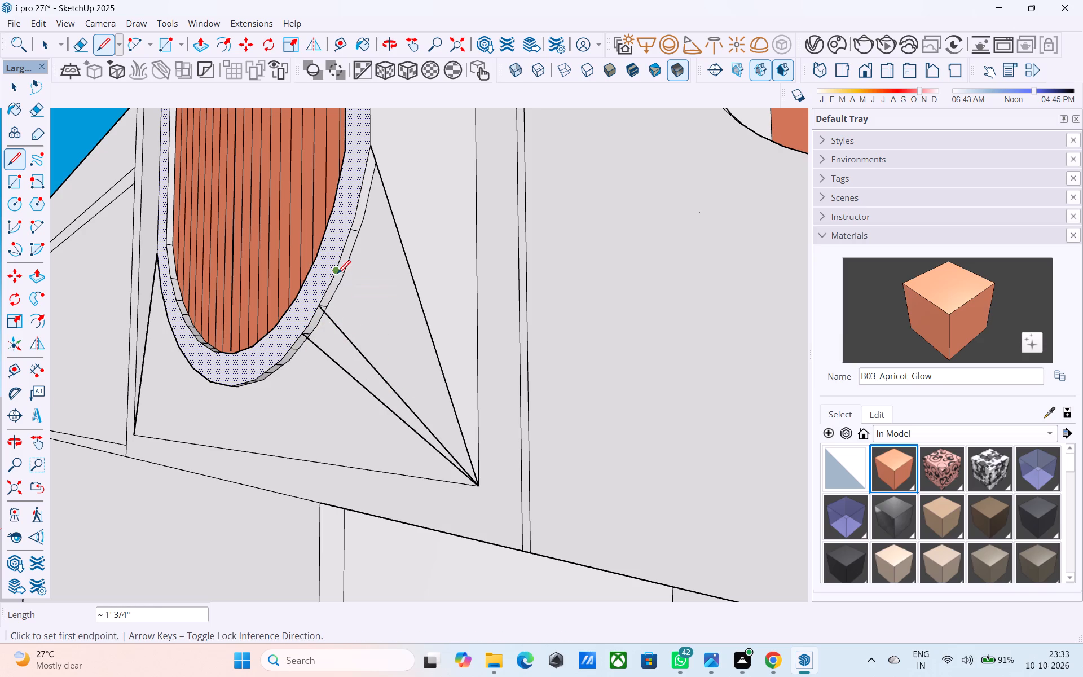
click(337, 275)
click(476, 483)
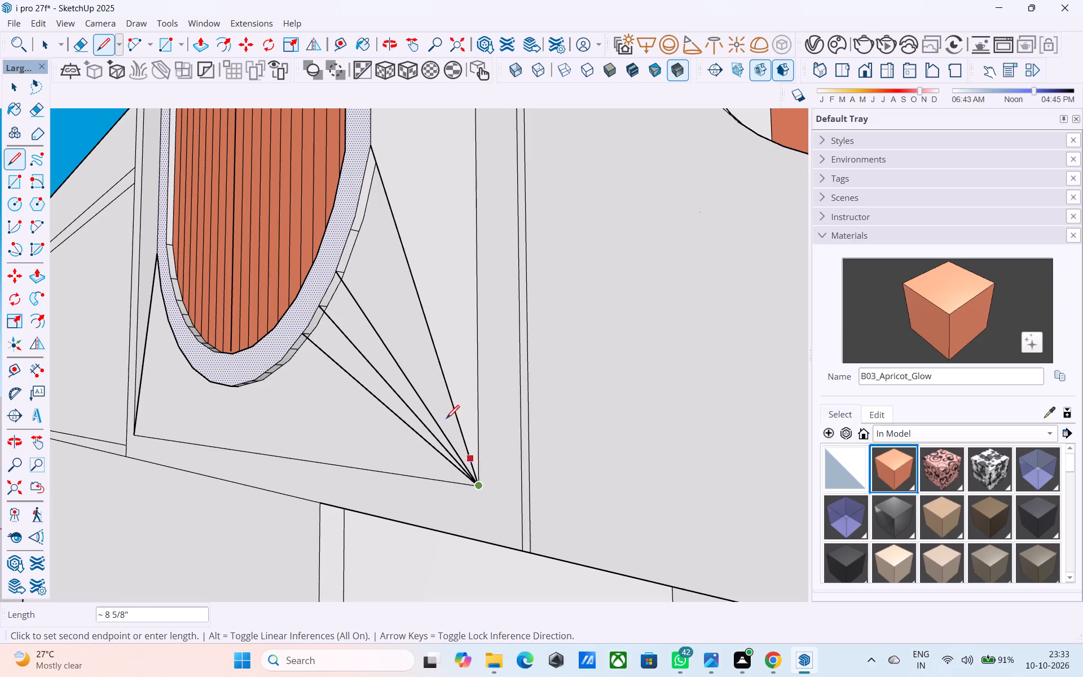
key(l)
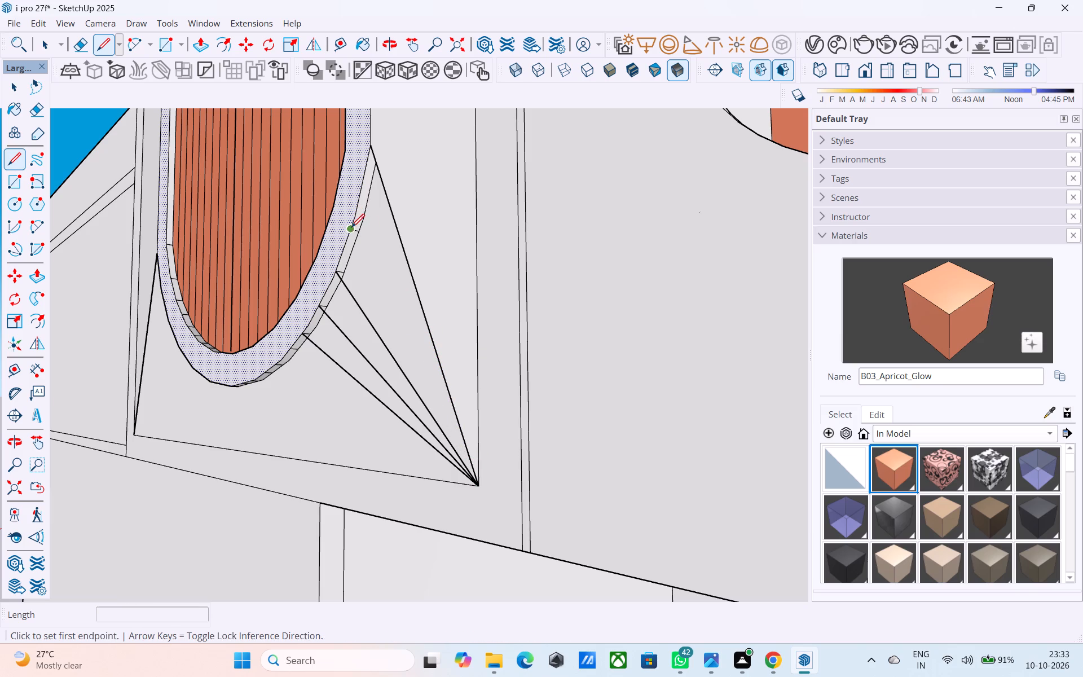
click(351, 228)
click(485, 484)
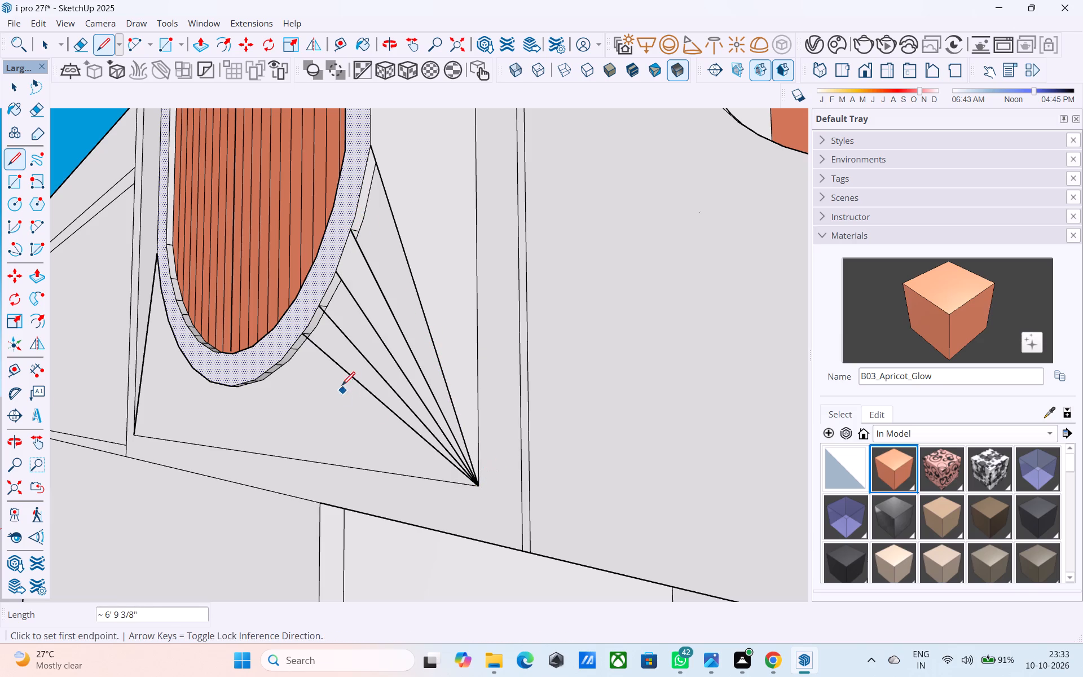
key(space)
Examine the fan lines and one of the triangular faces between them at the lower front corner from several angles.
scroll(341, 385, down, 3)
middle_drag(341, 384, 552, 369)
scroll(554, 372, down, 7)
middle_drag(380, 376, 663, 335)
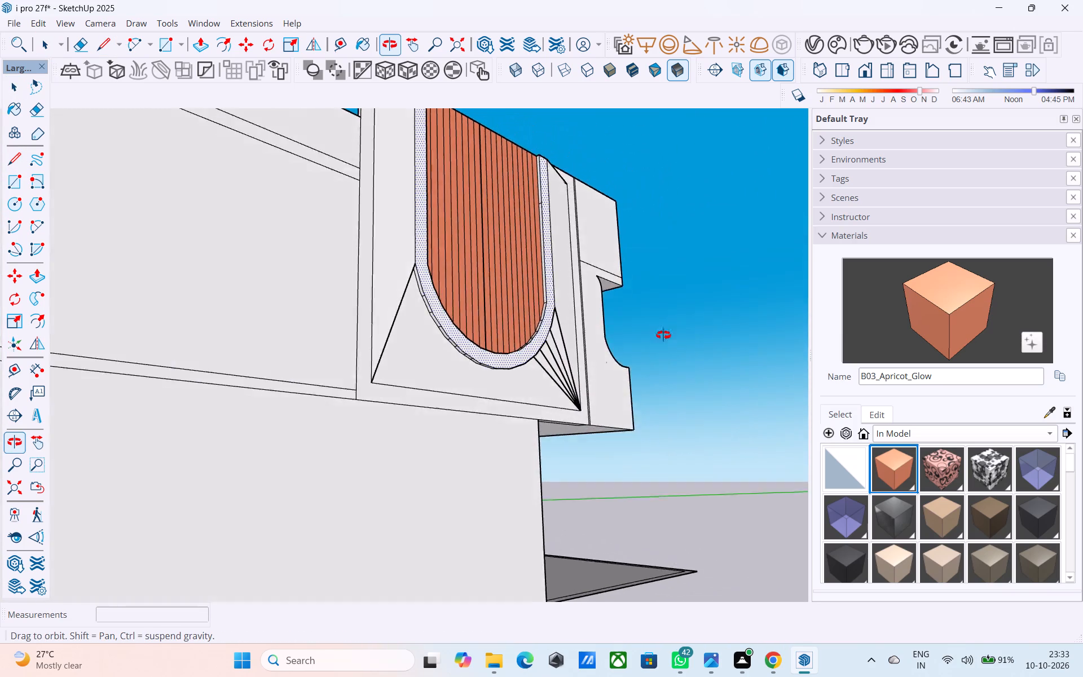
middle_drag(663, 335, 655, 302)
scroll(576, 370, up, 8)
middle_drag(544, 334, 109, 567)
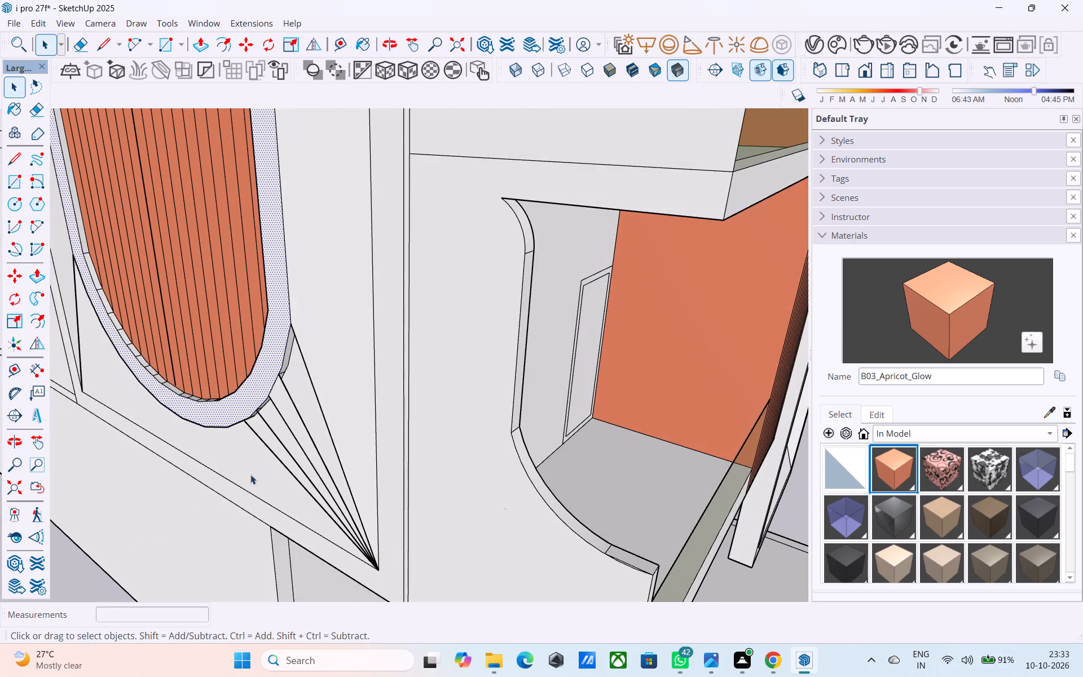
middle_drag(338, 379, 270, 392)
scroll(262, 400, up, 3)
click(270, 397)
middle_drag(265, 398, 271, 395)
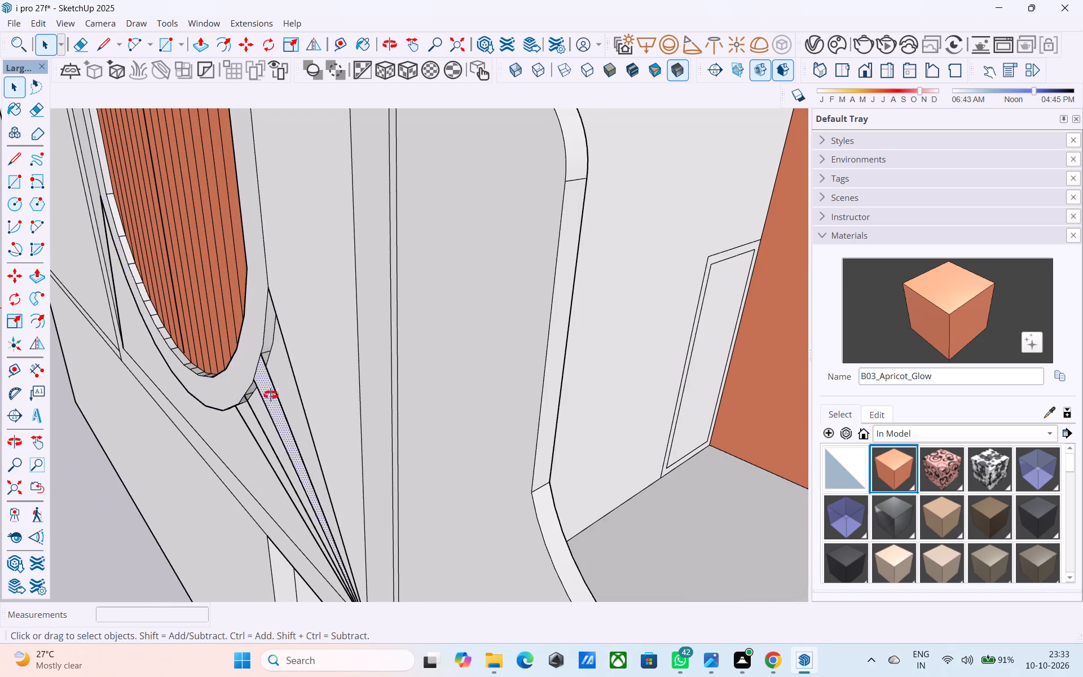
middle_drag(271, 395, 390, 368)
middle_drag(339, 361, 422, 353)
scroll(424, 351, down, 4)
middle_drag(353, 389, 411, 364)
scroll(411, 364, up, 1)
scroll(413, 370, down, 2)
middle_drag(450, 375, 589, 342)
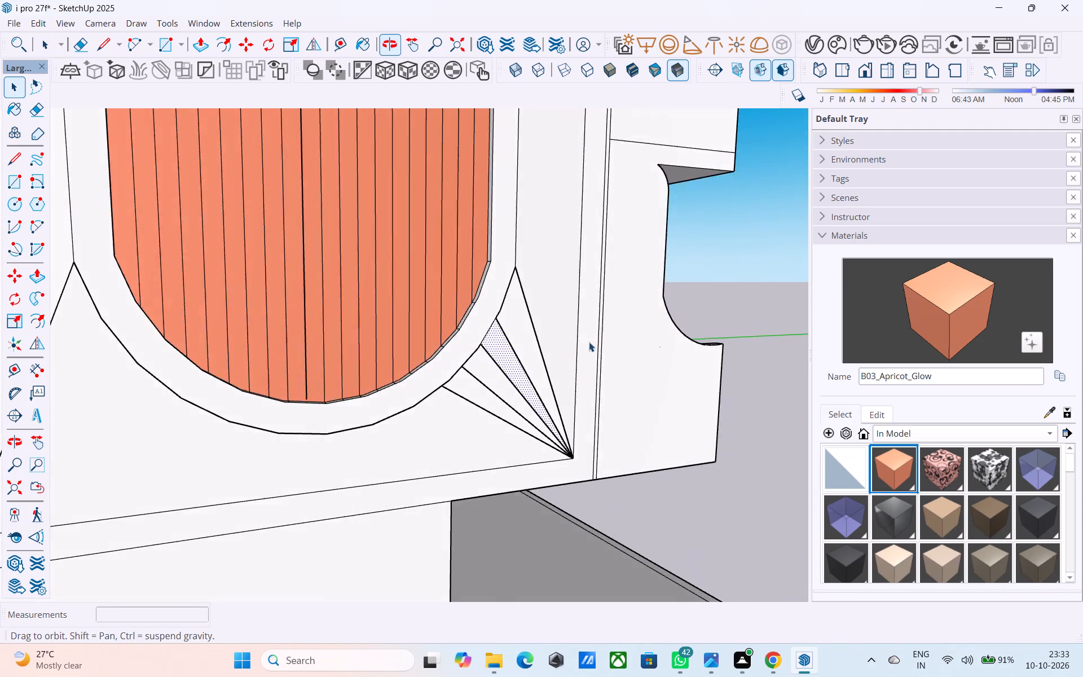
Draw four lines fanning from successive points on the rear of the band's bottom curve to the offset outline's lower rear corner.
scroll(588, 341, down, 5)
middle_drag(382, 381, 472, 354)
key(l)
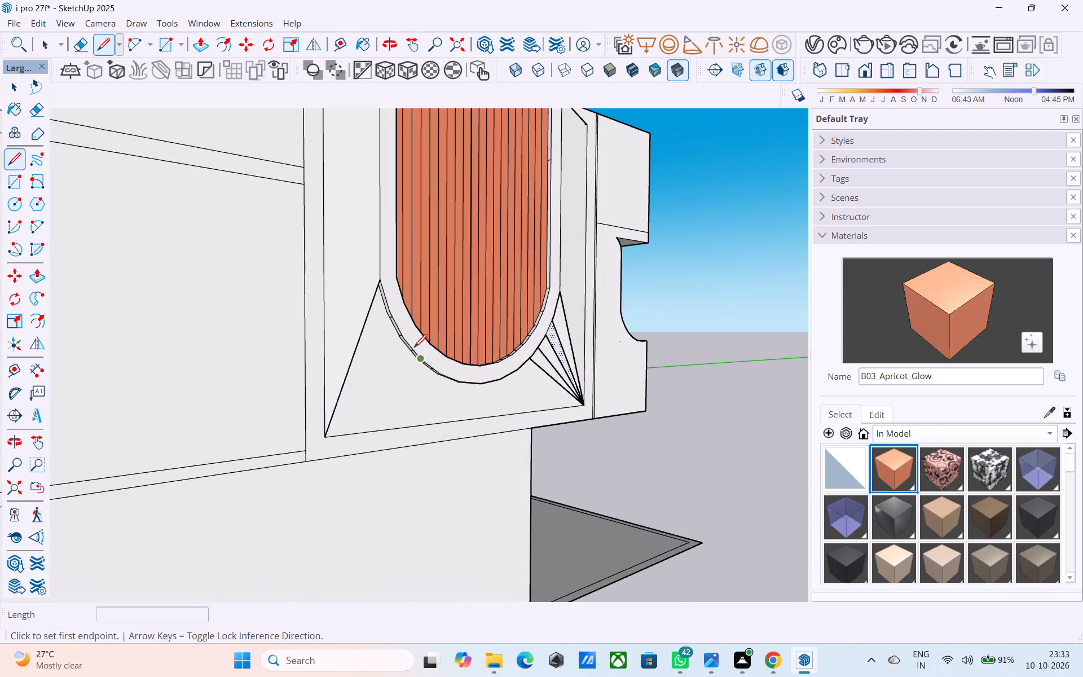
scroll(408, 346, up, 4)
click(384, 310)
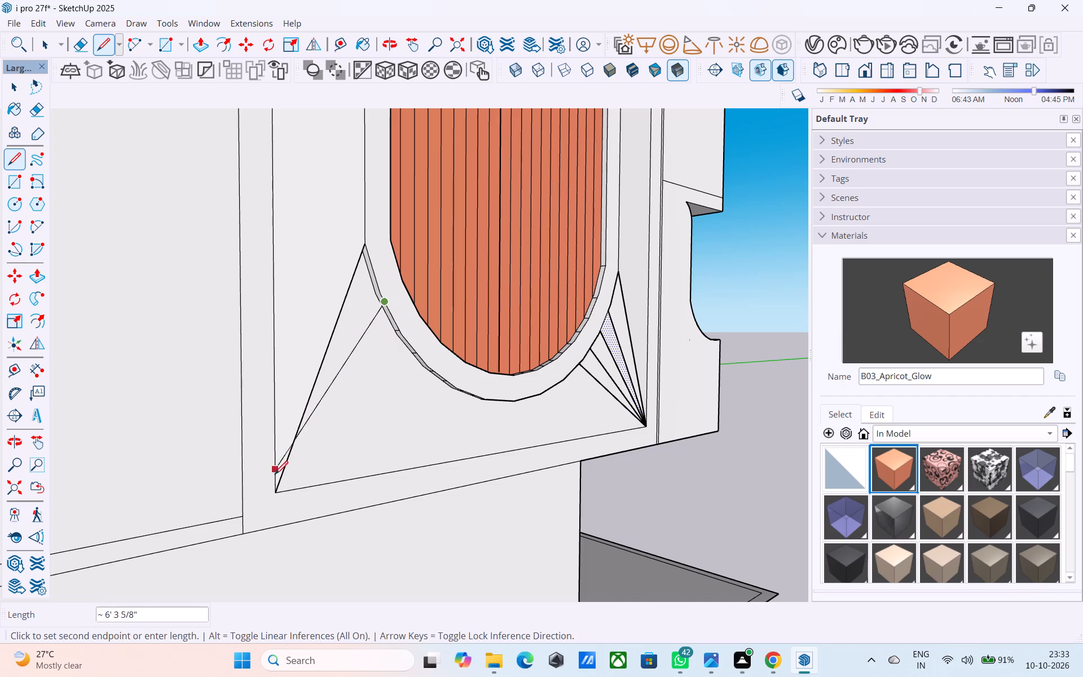
click(278, 489)
key(l)
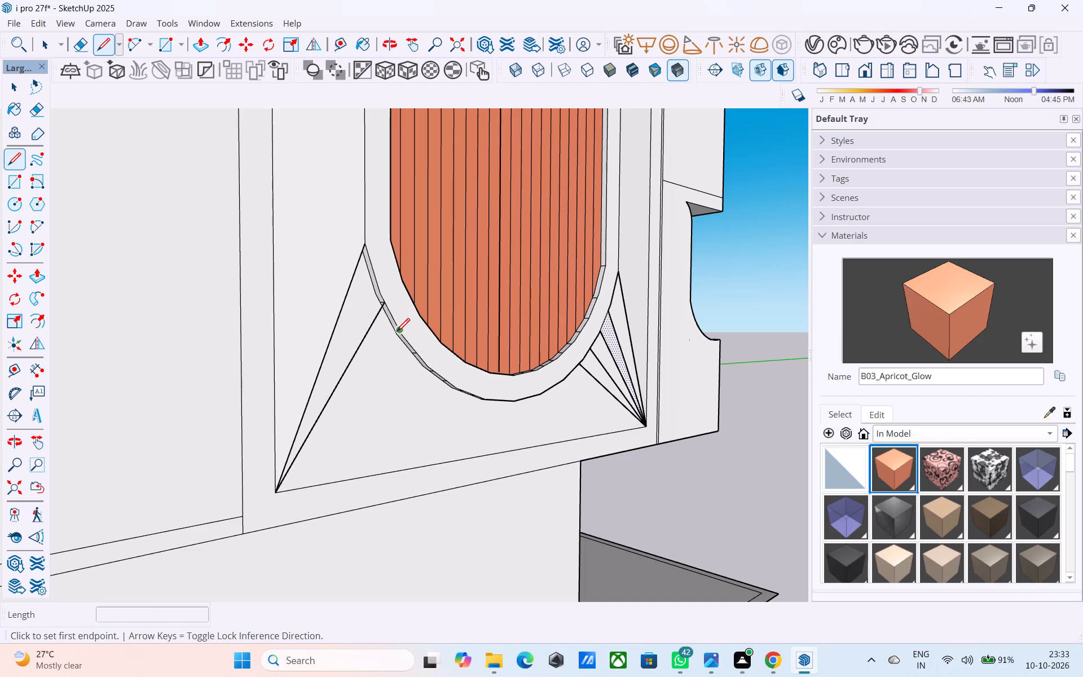
click(397, 332)
scroll(398, 335, up, 5)
key(l)
click(398, 328)
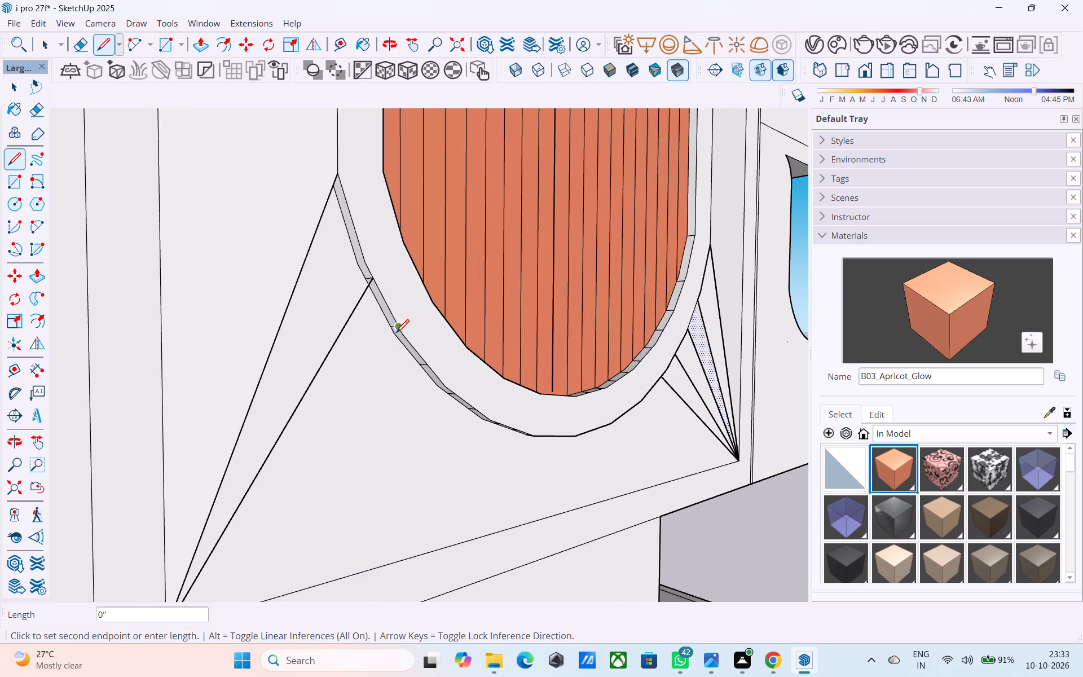
scroll(397, 337, down, 5)
click(272, 496)
key(l)
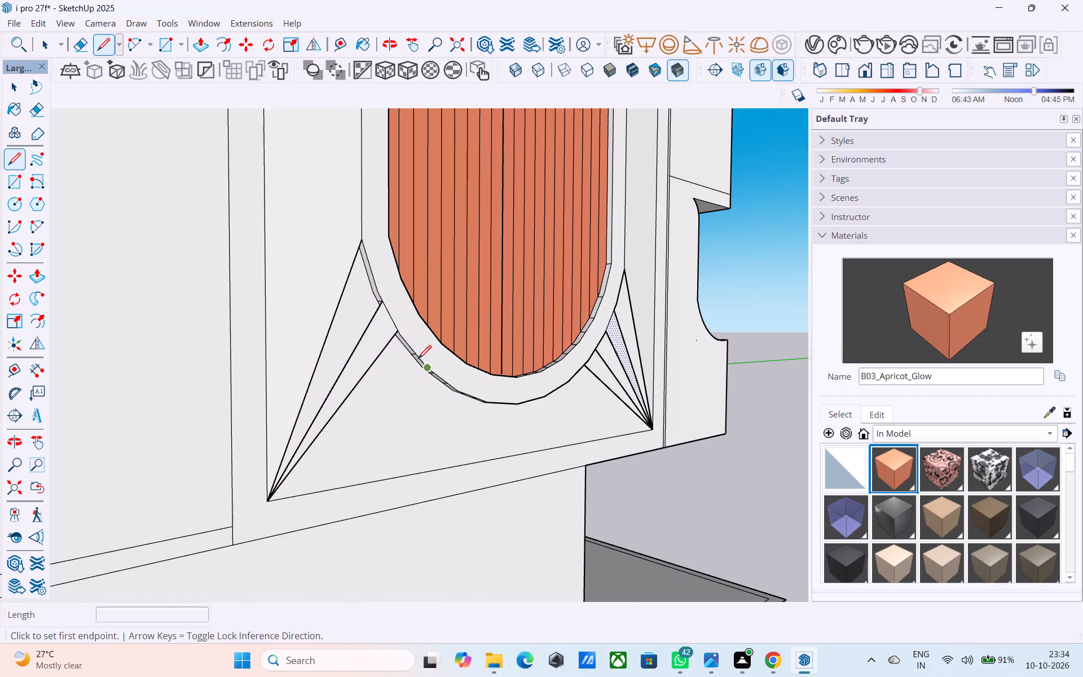
click(417, 355)
click(271, 496)
key(l)
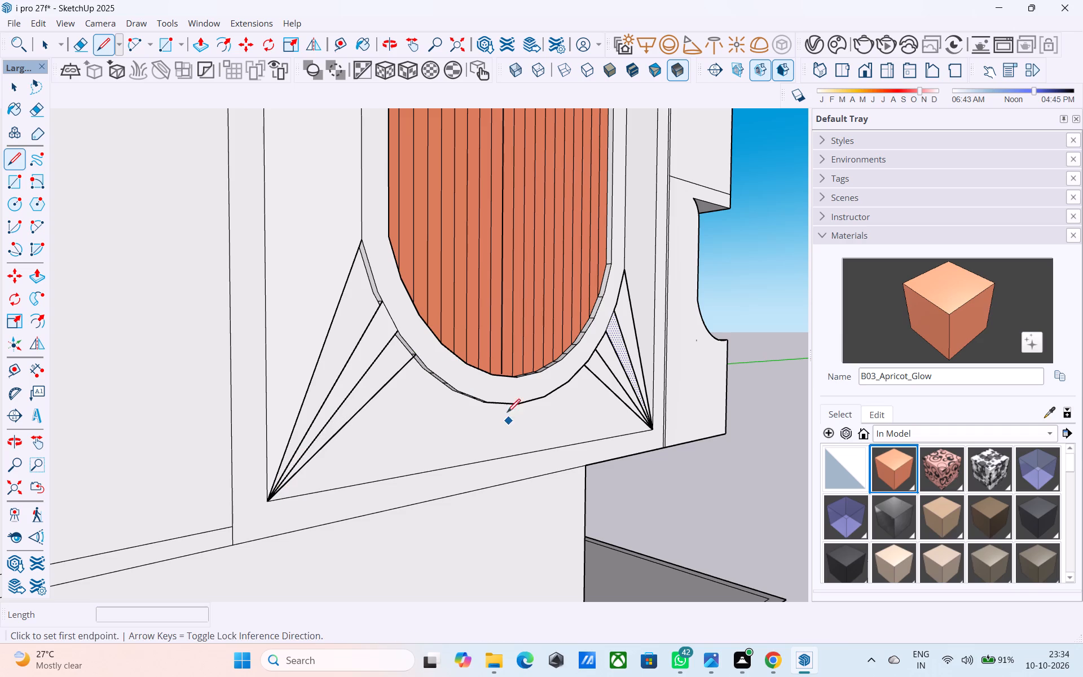
click(432, 373)
click(263, 496)
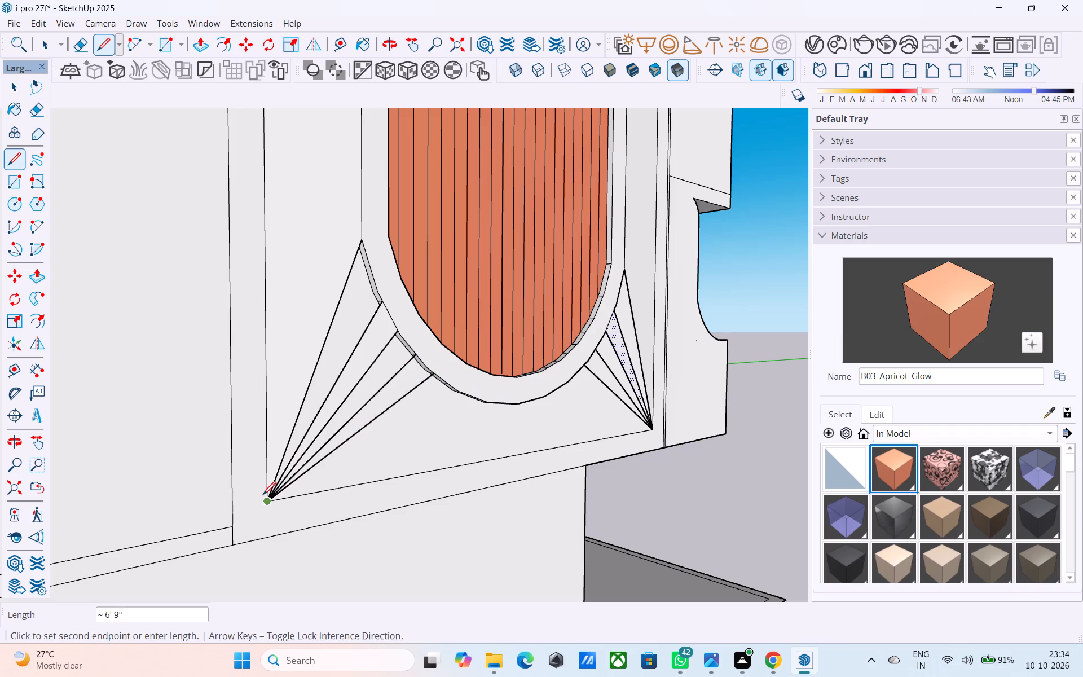
scroll(410, 363, down, 1)
middle_drag(477, 358, 382, 430)
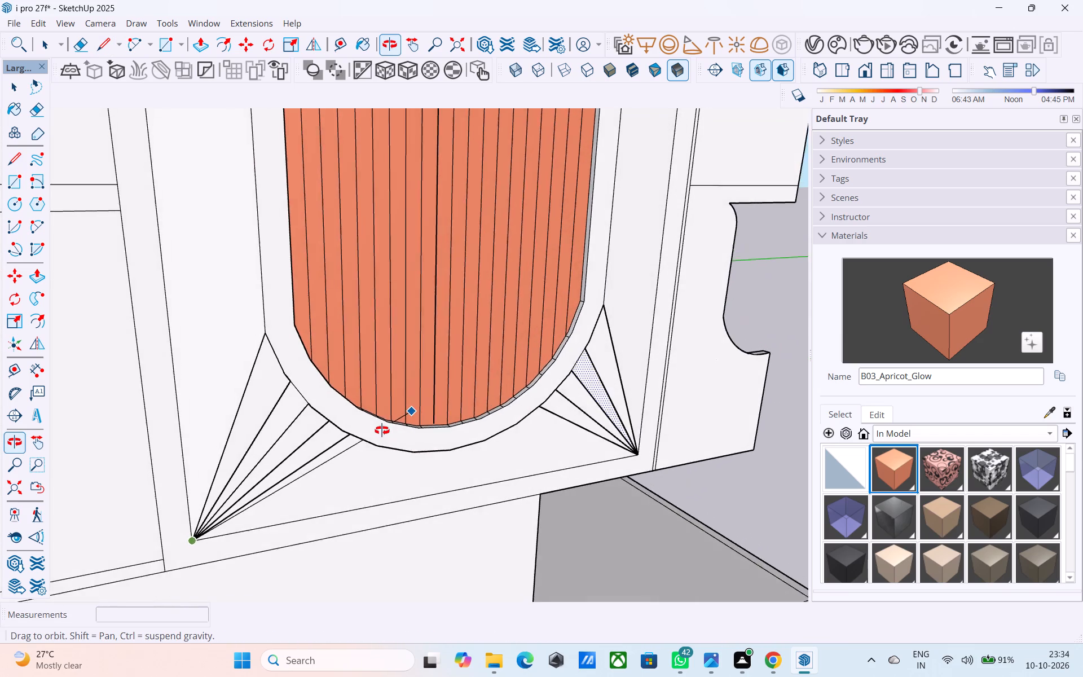
middle_drag(382, 430, 377, 425)
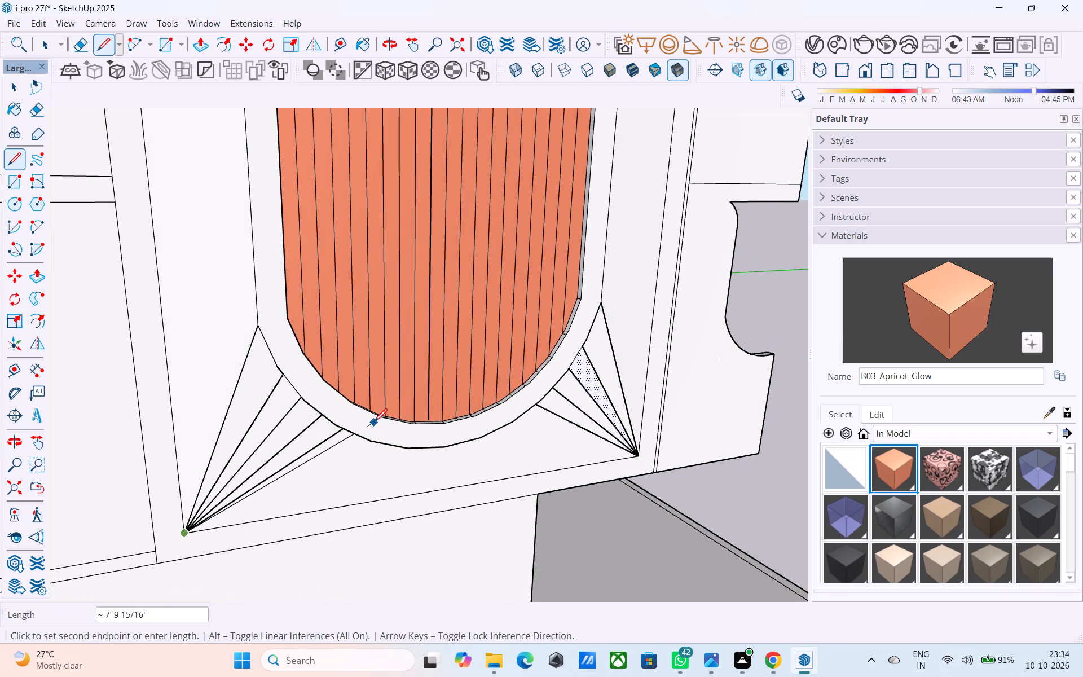
key(space)
scroll(360, 436, down, 5)
middle_drag(359, 441, 381, 505)
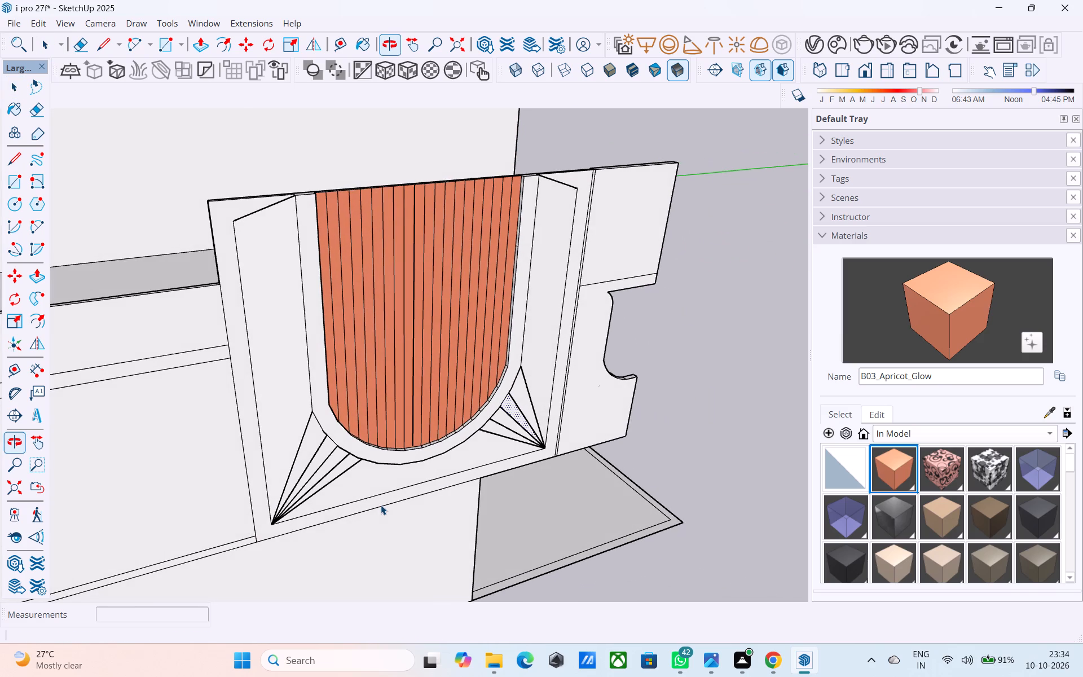
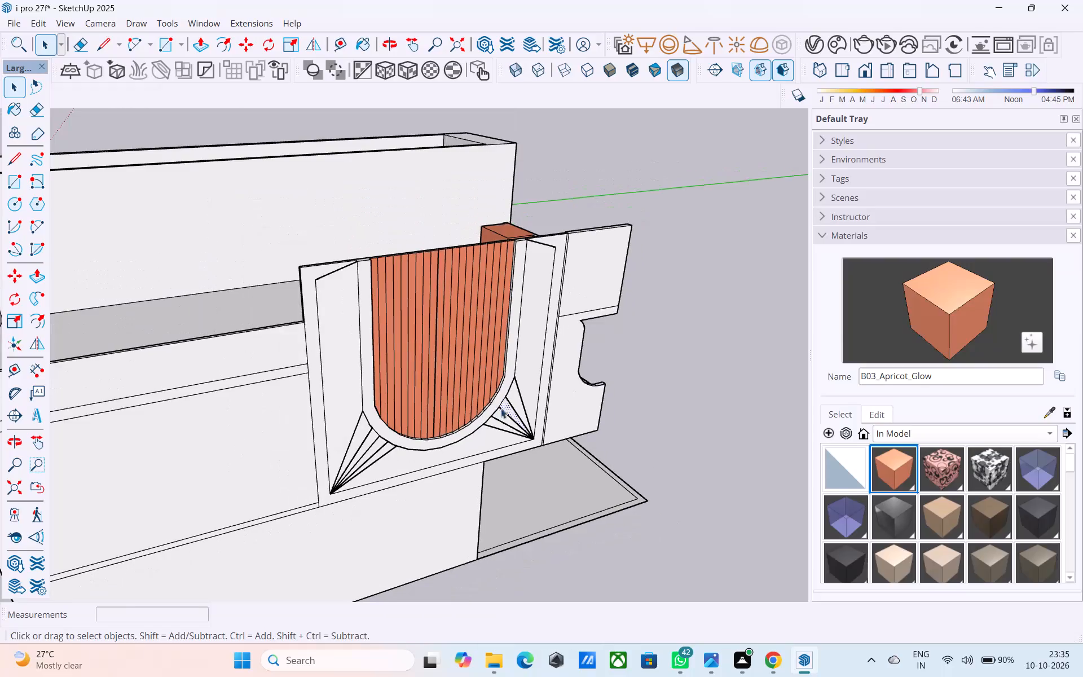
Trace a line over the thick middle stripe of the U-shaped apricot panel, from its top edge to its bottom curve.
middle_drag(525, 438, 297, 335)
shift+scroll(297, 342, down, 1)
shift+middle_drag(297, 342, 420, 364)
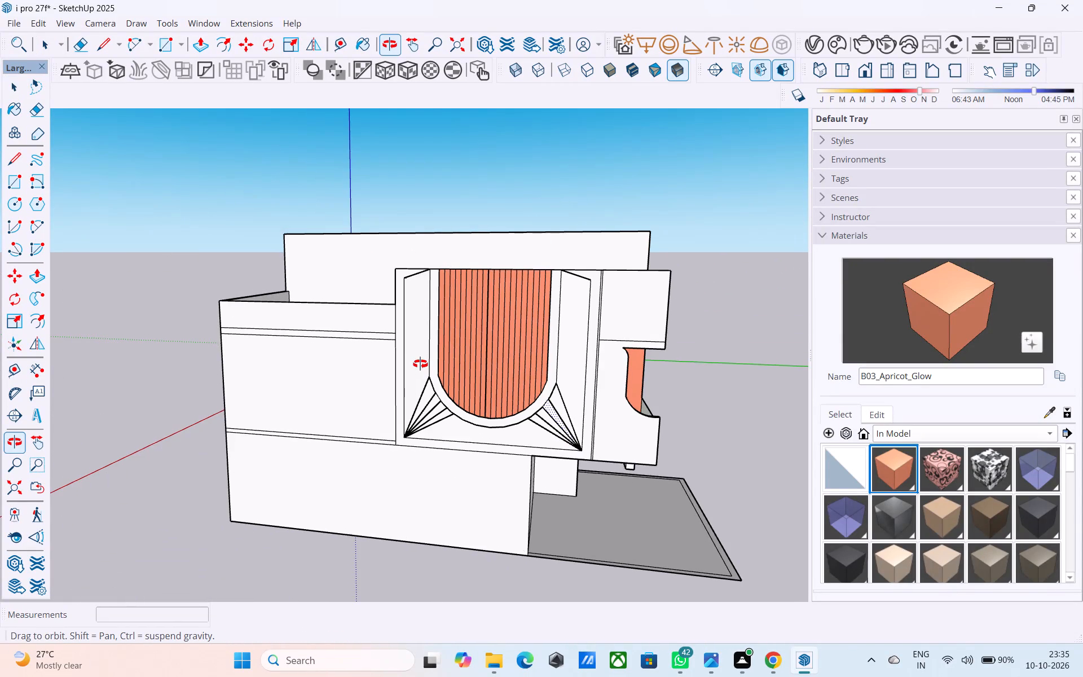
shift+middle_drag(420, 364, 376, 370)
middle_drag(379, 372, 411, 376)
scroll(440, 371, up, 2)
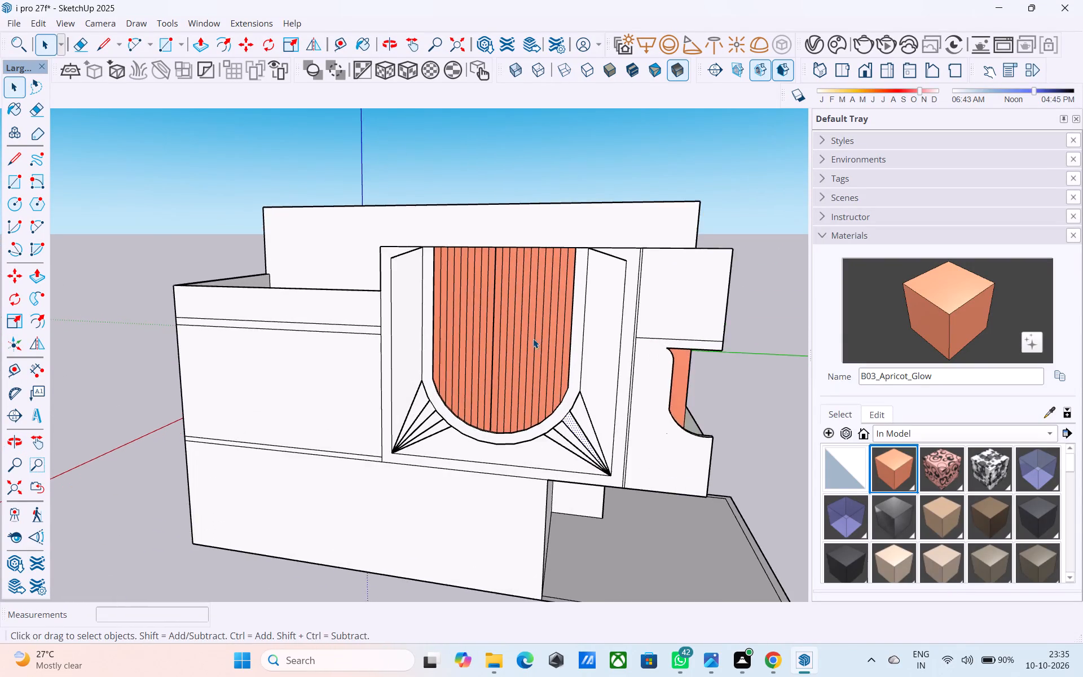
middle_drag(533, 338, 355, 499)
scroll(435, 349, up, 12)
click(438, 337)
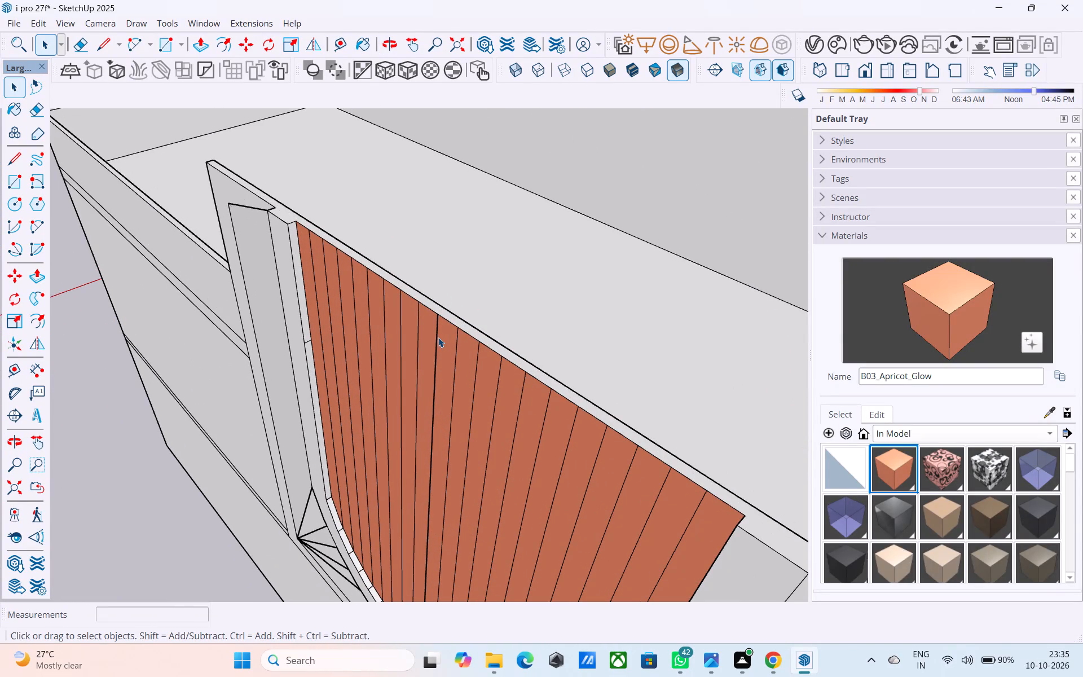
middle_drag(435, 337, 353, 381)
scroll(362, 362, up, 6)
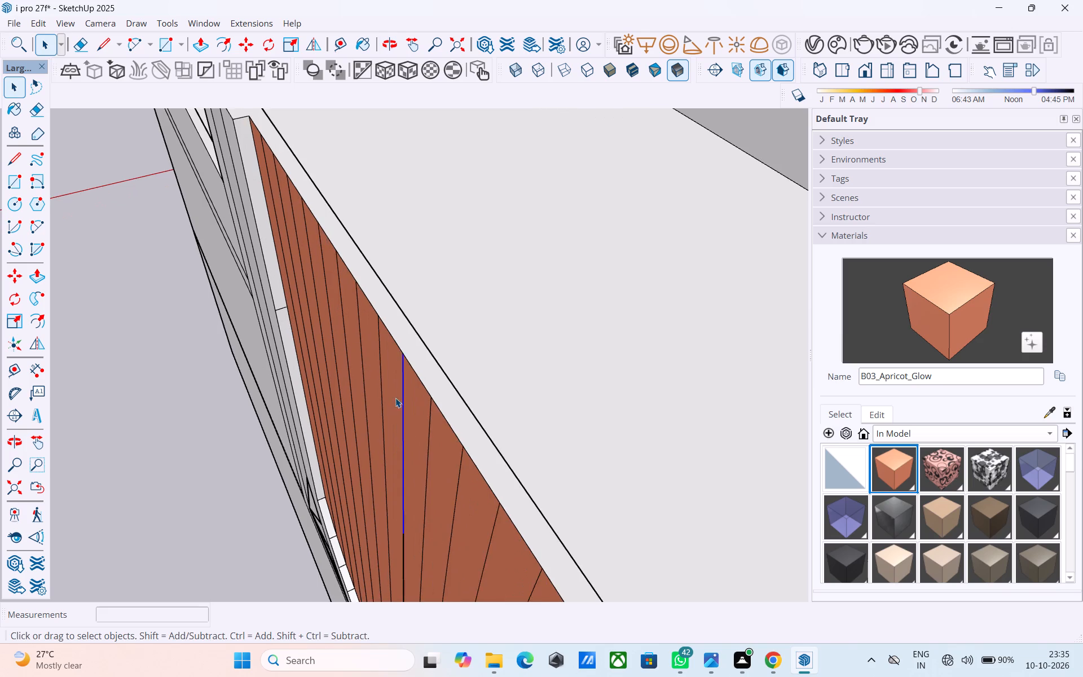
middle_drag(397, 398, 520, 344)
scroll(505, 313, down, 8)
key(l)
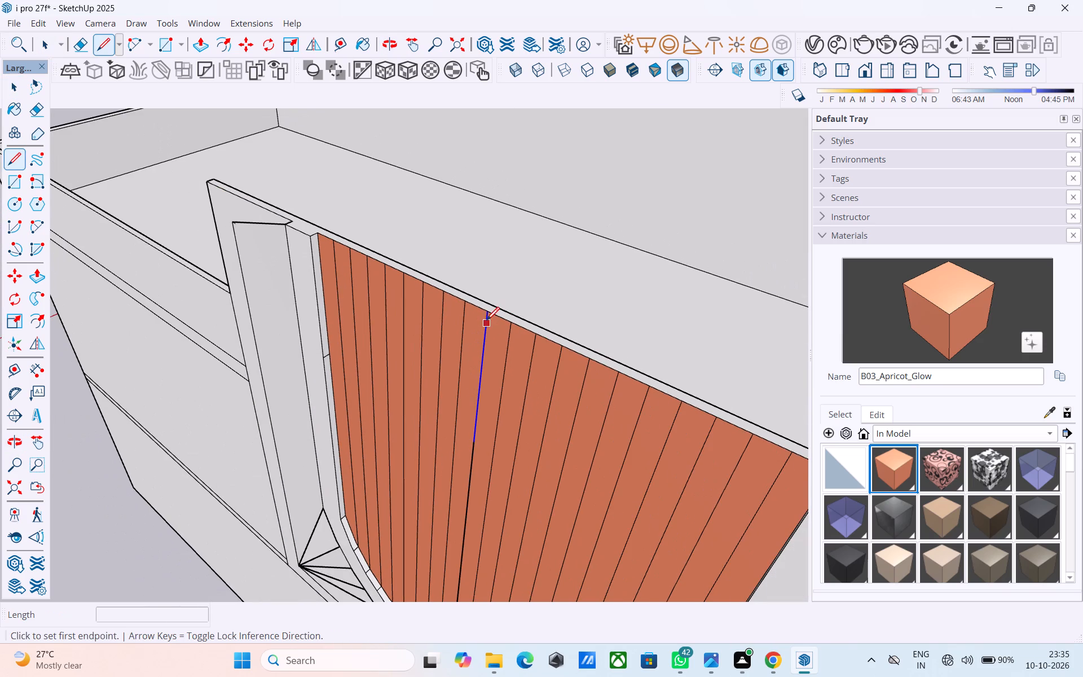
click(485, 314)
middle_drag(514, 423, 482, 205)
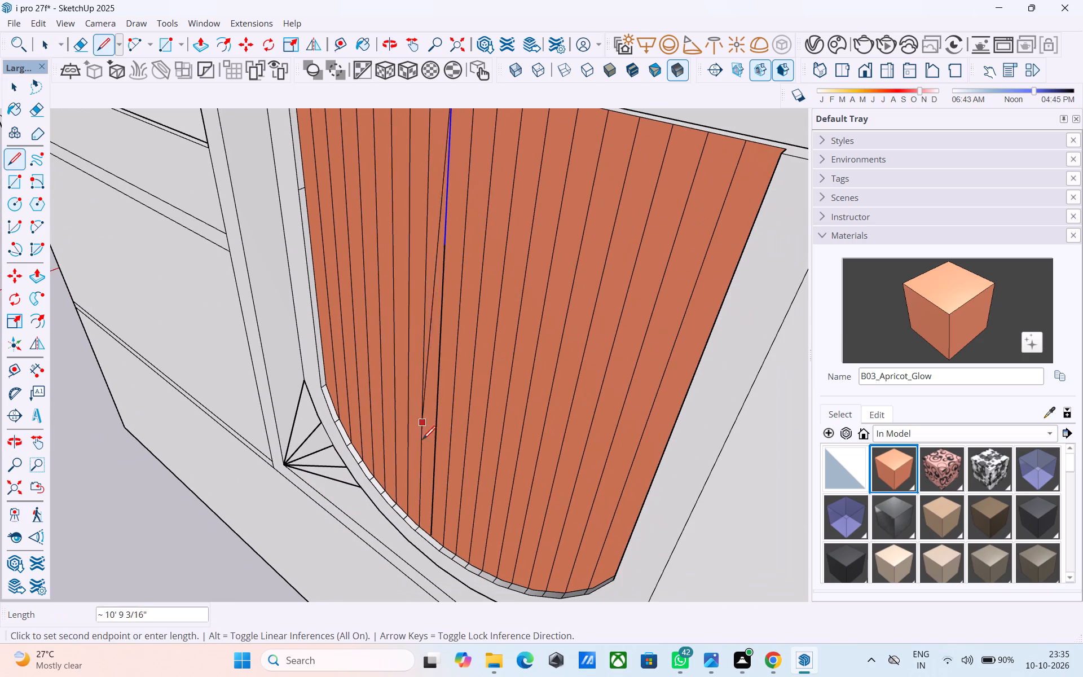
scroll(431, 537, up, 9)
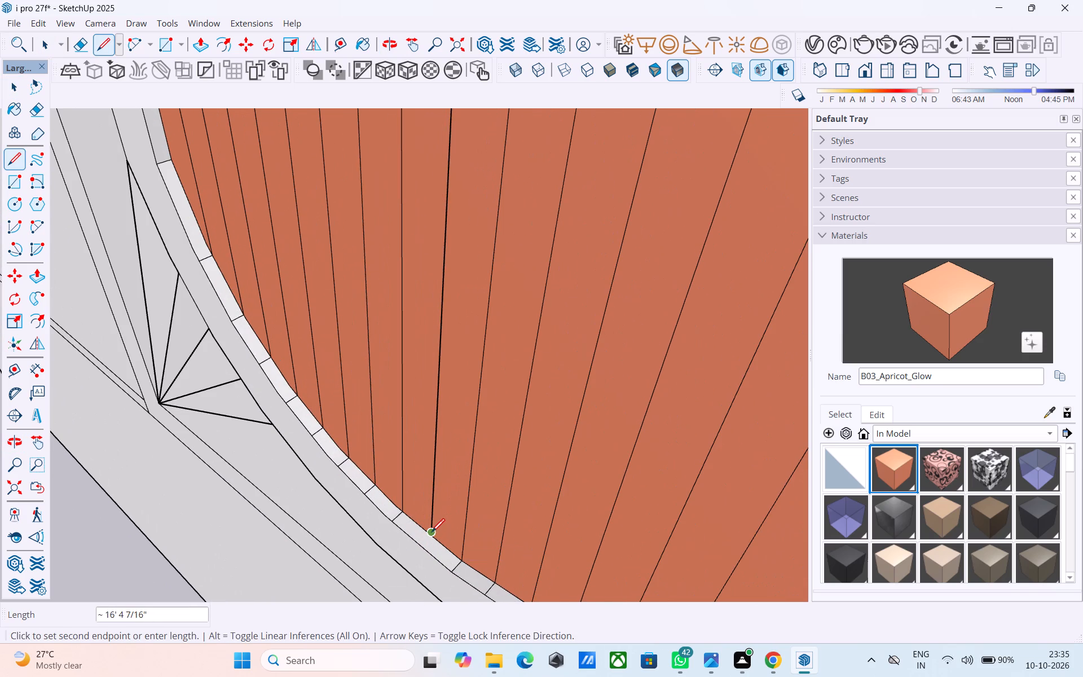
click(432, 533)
Delete both segments of the thick middle stripe line on the U-shaped apricot panel.
scroll(433, 532, down, 11)
key(space)
click(434, 491)
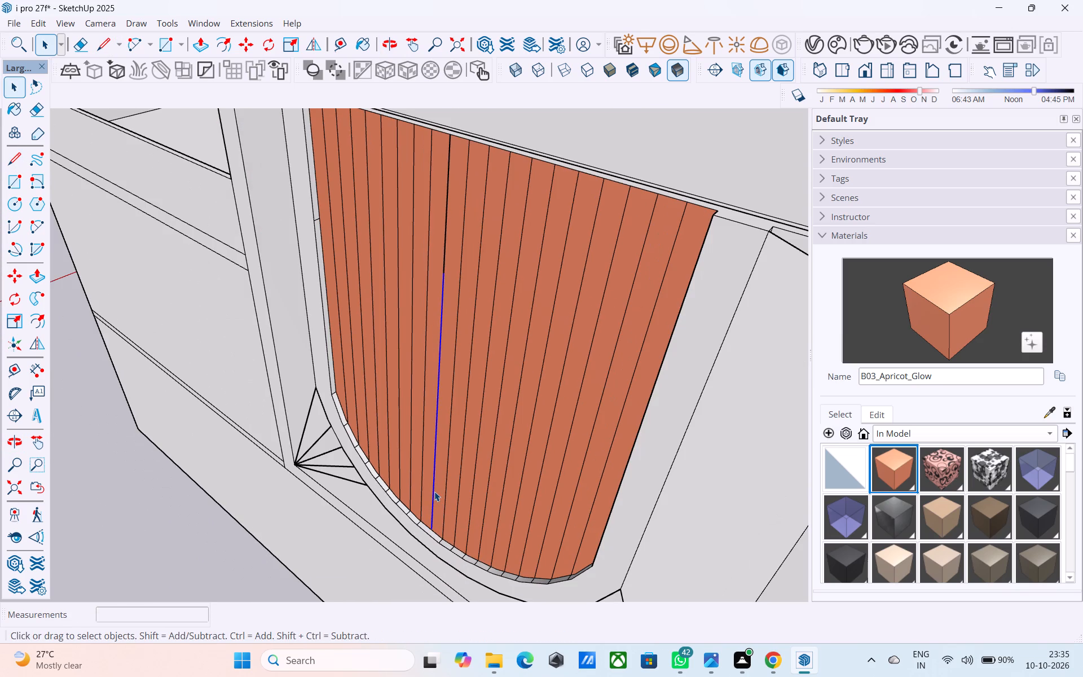
key(Delete)
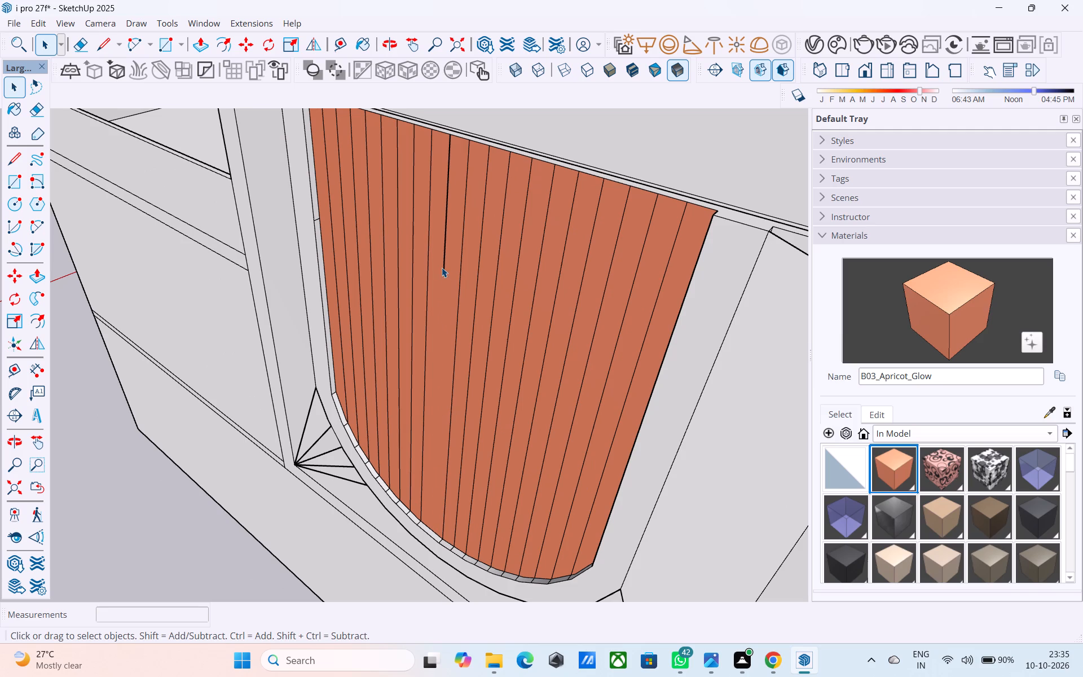
click(446, 263)
key(Delete)
Redraw the middle stripe as a single line from the apricot panel's top edge to its bottom curve.
key(l)
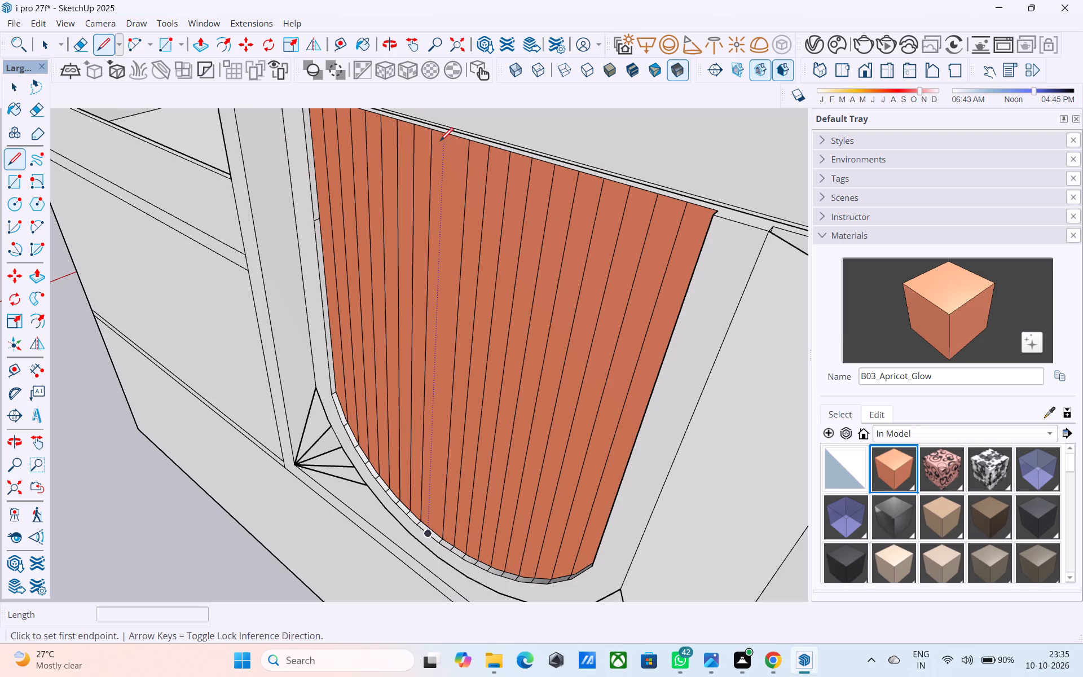
click(447, 138)
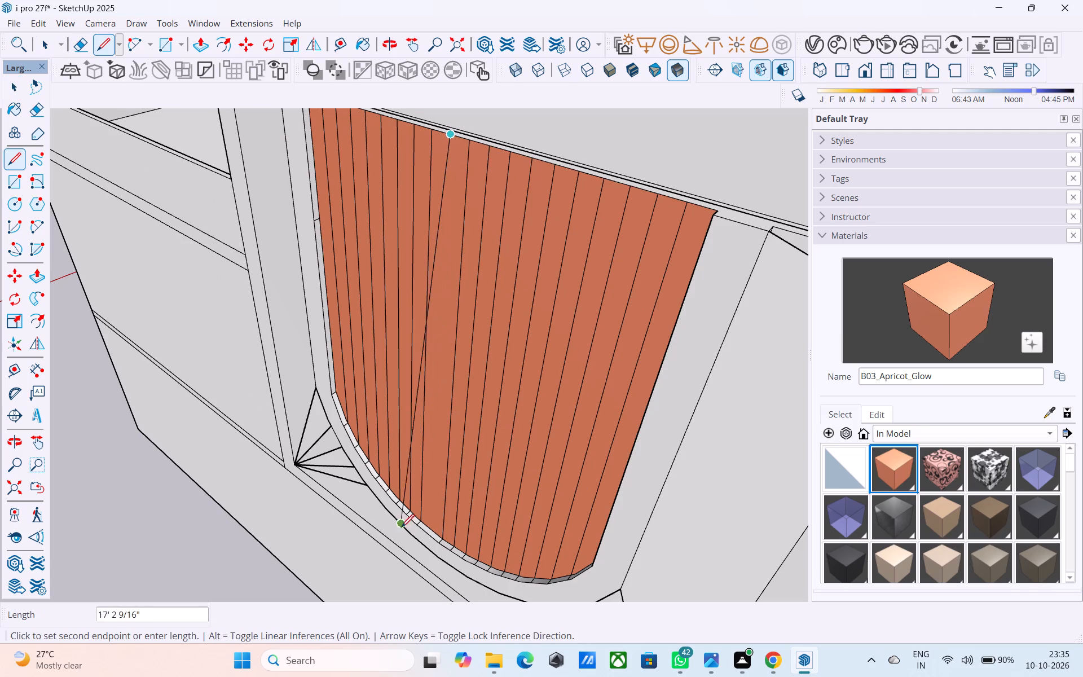
scroll(431, 531, up, 6)
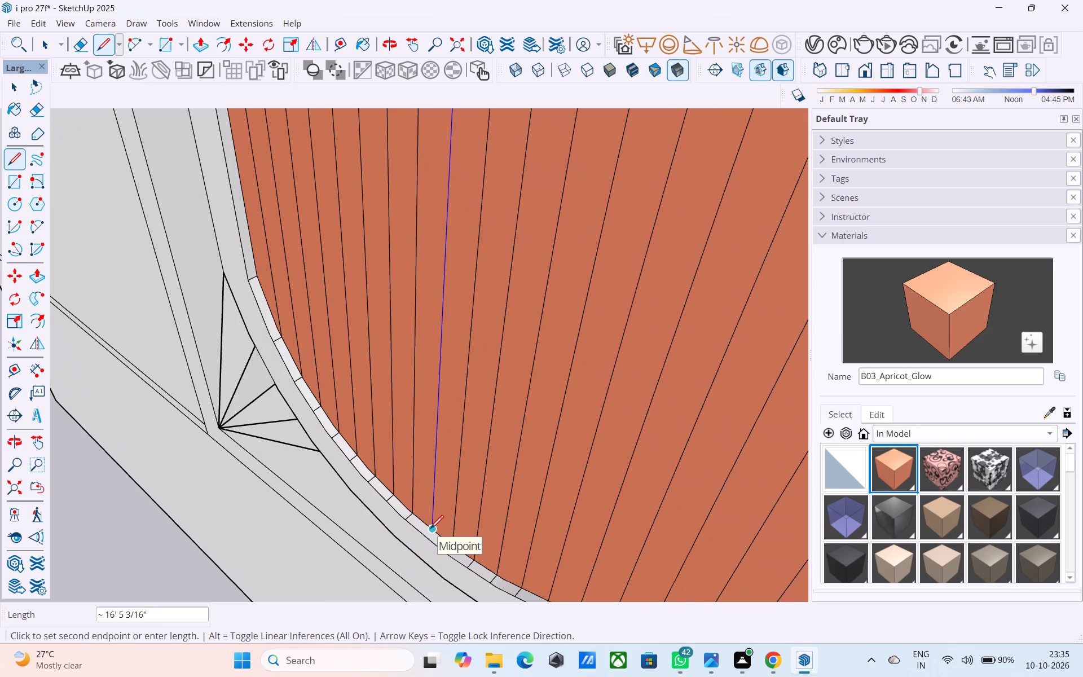
click(430, 530)
scroll(430, 527, down, 14)
key(space)
Examine the U-shaped panel, its fan lines and the rest of the house from the side and the front.
middle_drag(437, 510, 561, 401)
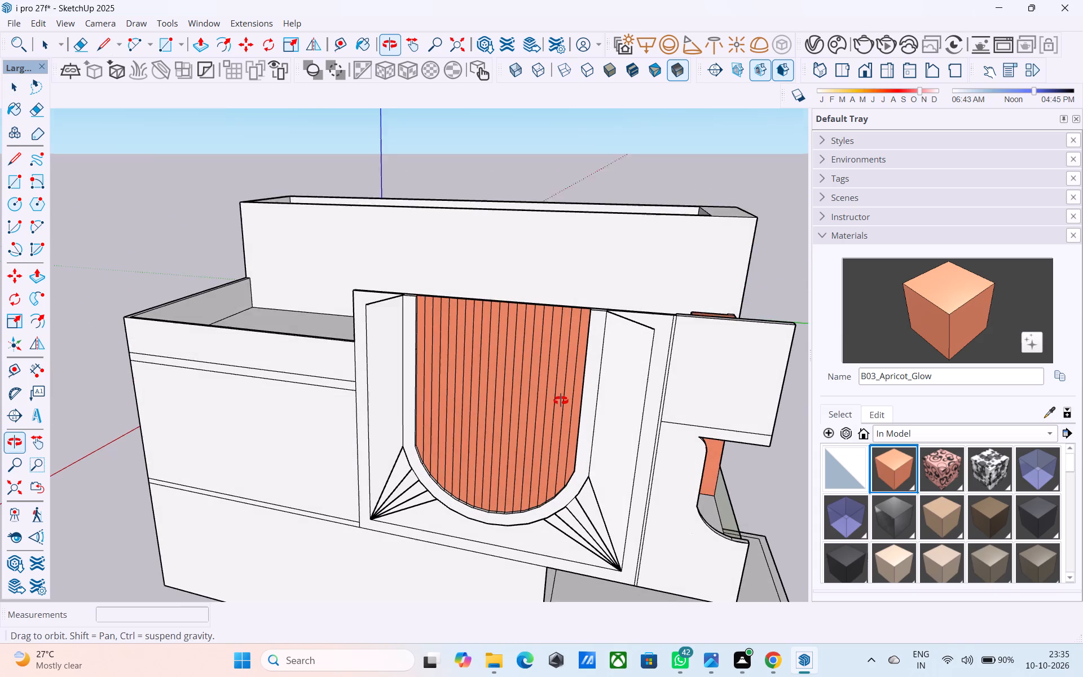
middle_drag(561, 401, 561, 396)
scroll(520, 433, up, 3)
scroll(525, 434, down, 11)
middle_drag(552, 476, 411, 408)
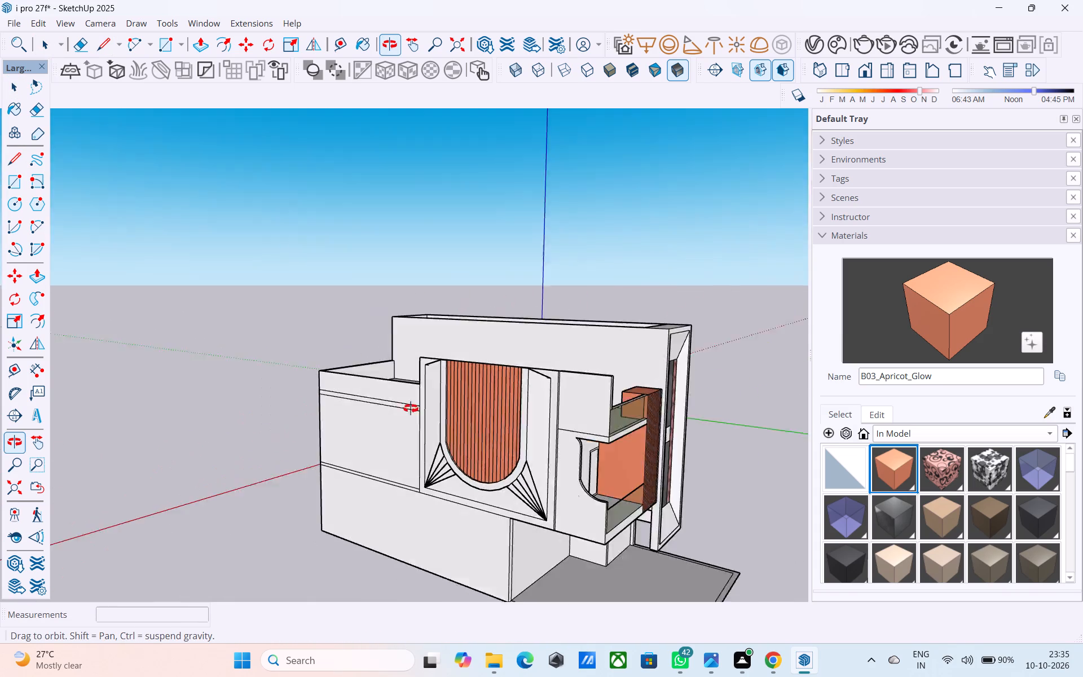
middle_drag(411, 408, 342, 377)
scroll(395, 392, down, 5)
middle_drag(428, 416, 324, 415)
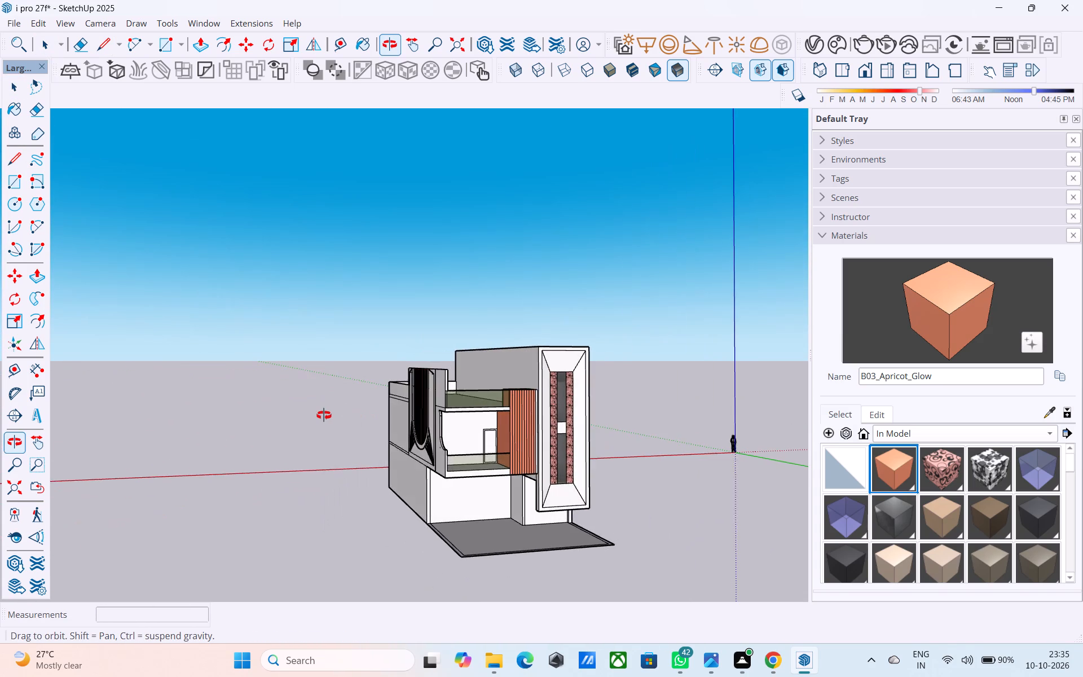
middle_drag(324, 415, 328, 381)
middle_drag(340, 425, 446, 430)
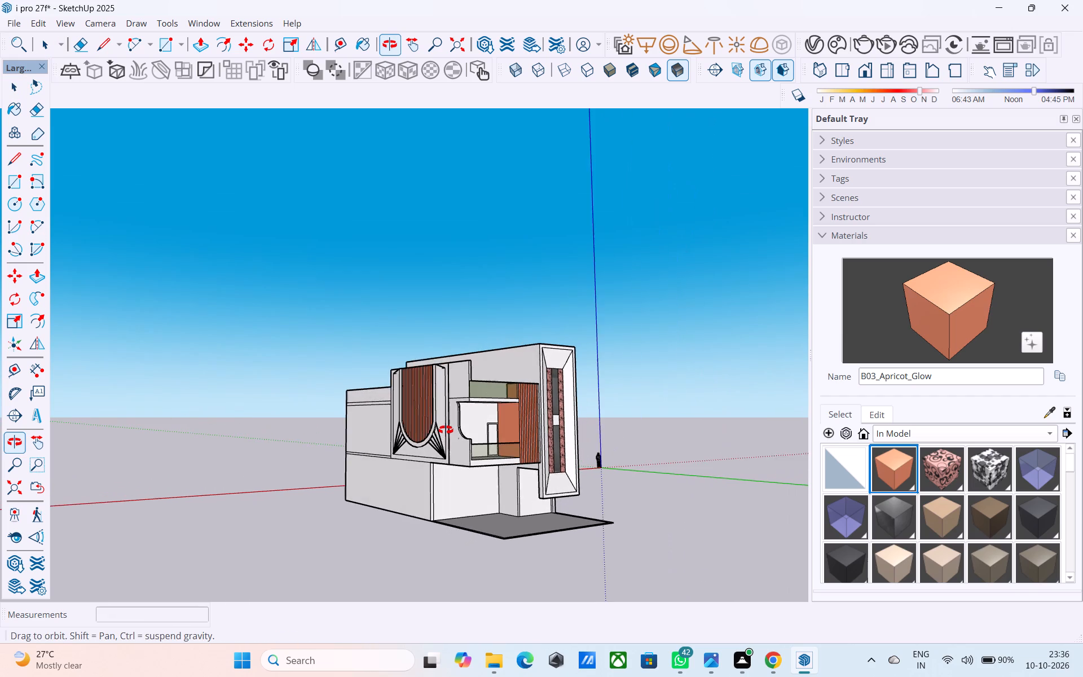
middle_drag(446, 430, 615, 428)
middle_drag(412, 433, 448, 433)
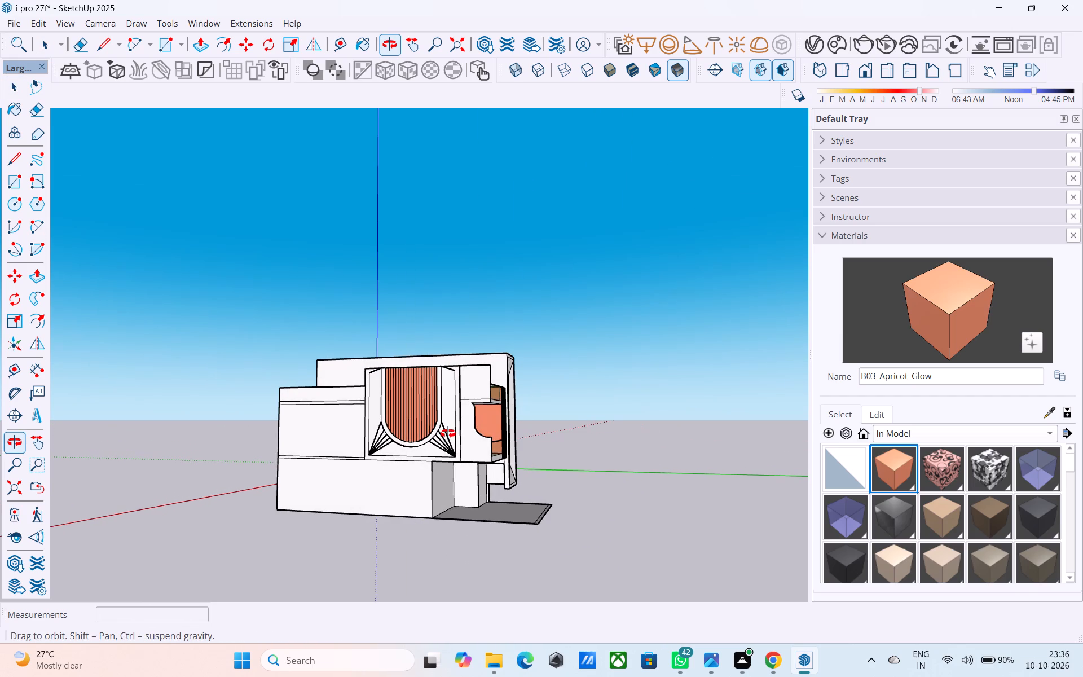
middle_drag(448, 433, 555, 433)
shift+middle_drag(495, 445, 492, 464)
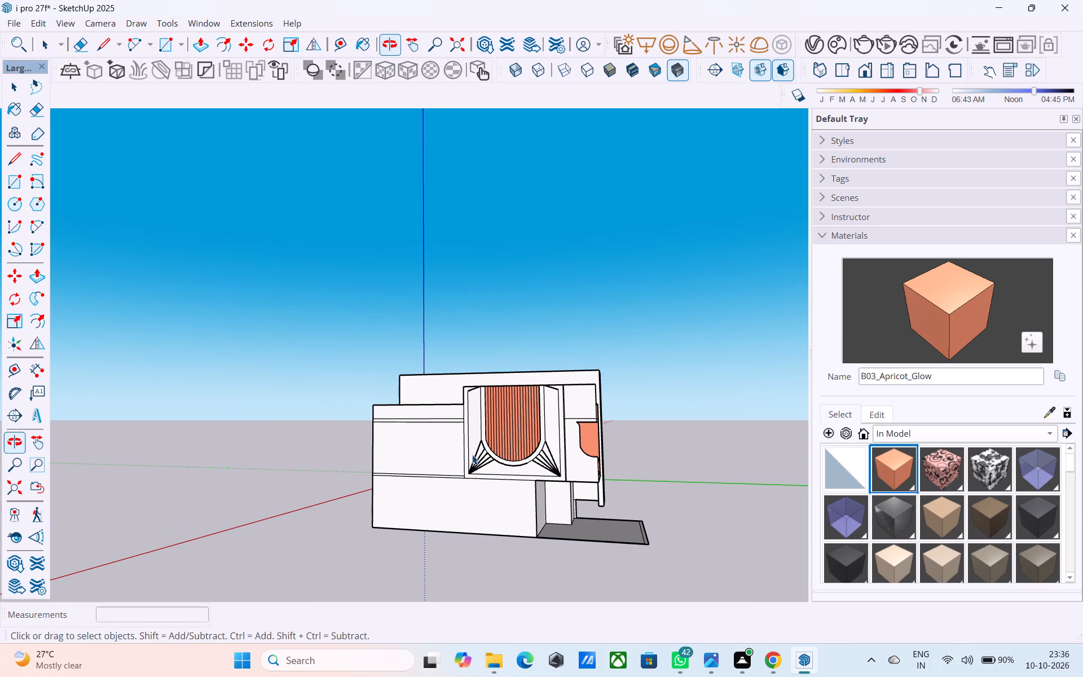
Erase the two horizontal lines near the top of the side wall behind the U-shaped panel's block.
shift+middle_drag(460, 451, 500, 451)
scroll(485, 445, up, 6)
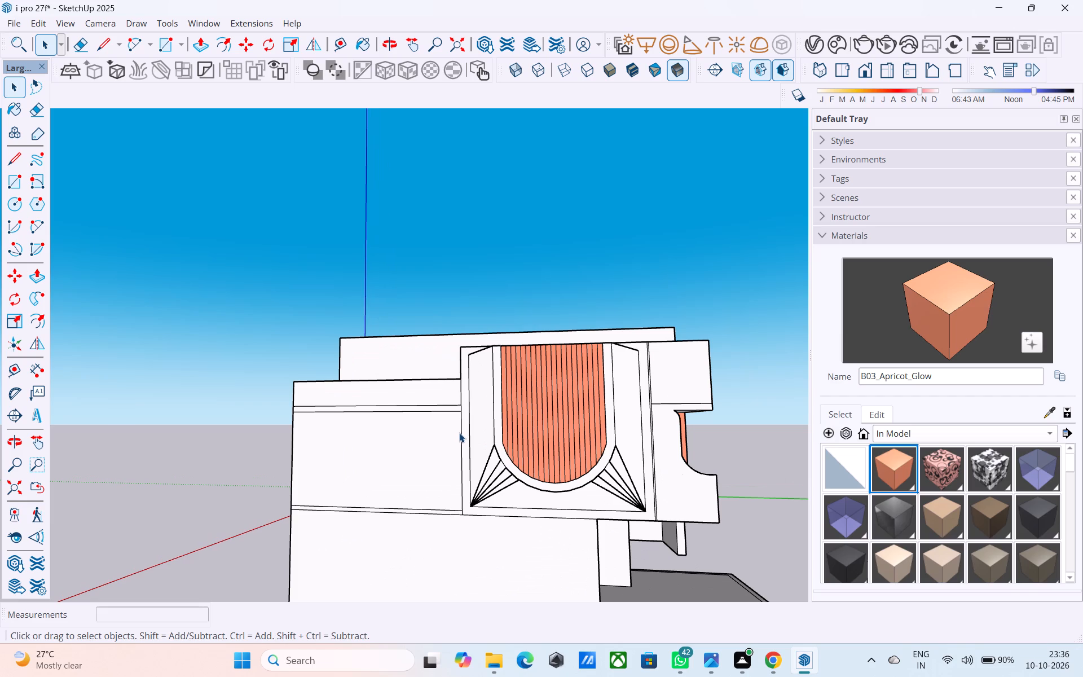
key(e)
click(440, 408)
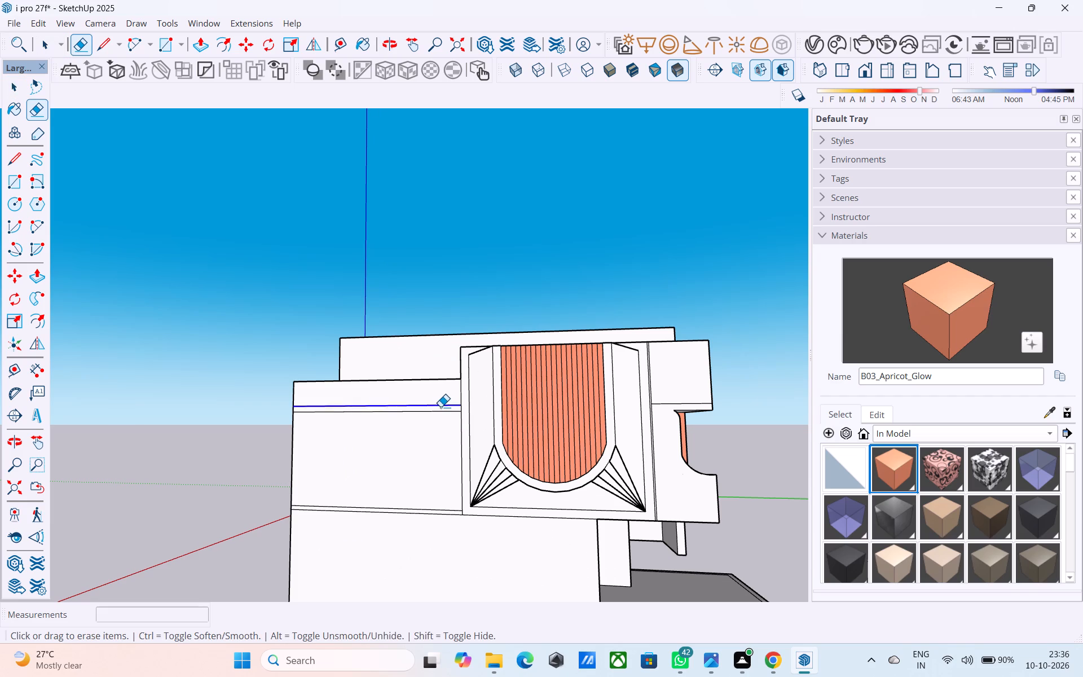
drag(441, 408, 443, 418)
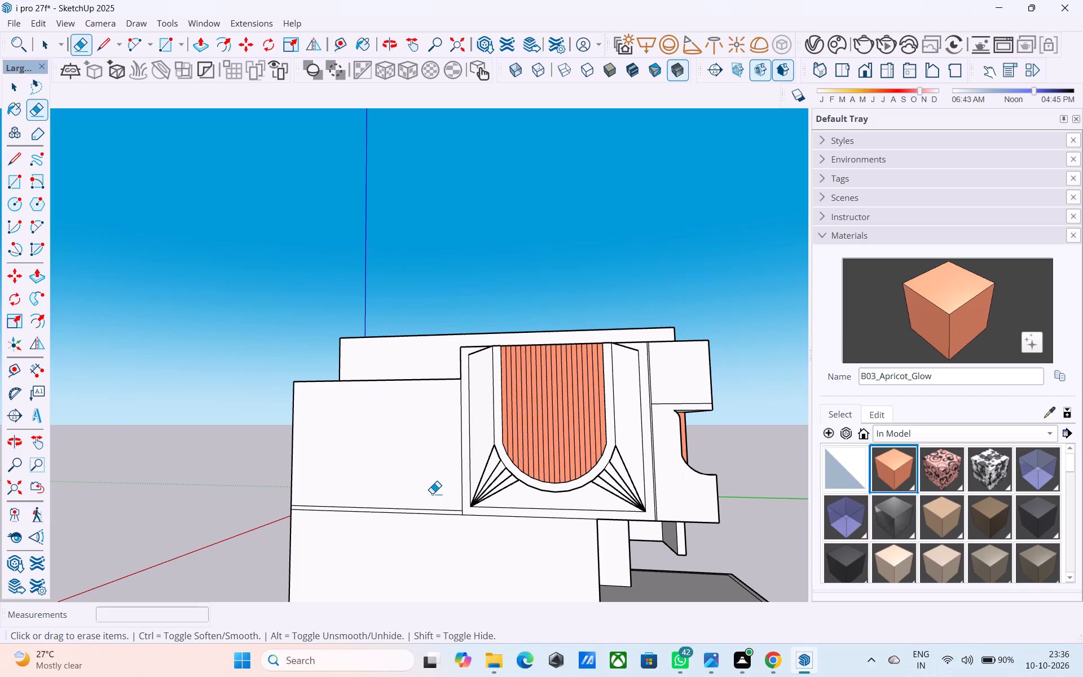
Copy the side wall's vertical edge beside the U-shaped panel's block 6" toward the rear of the house.
scroll(432, 494, up, 3)
key(space)
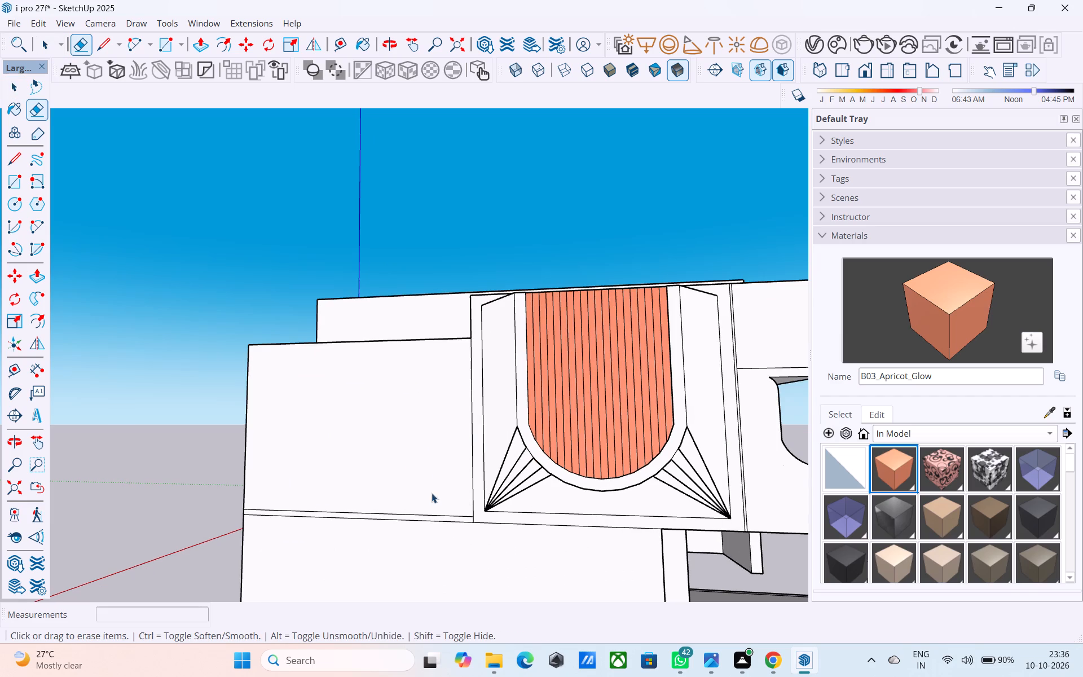
click(474, 465)
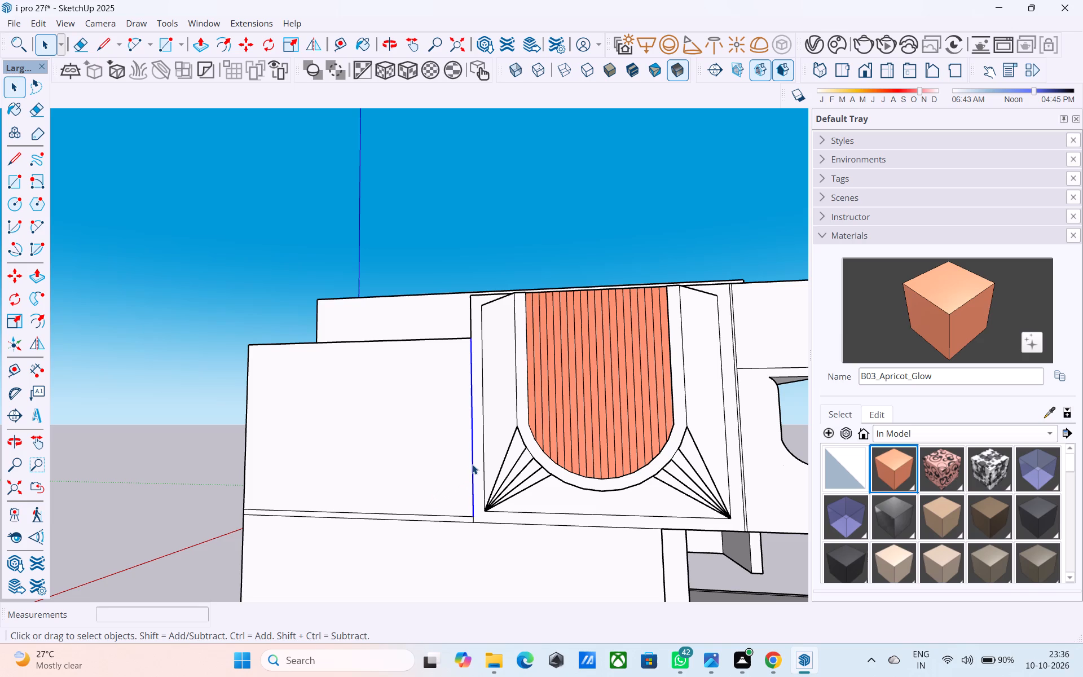
key(m)
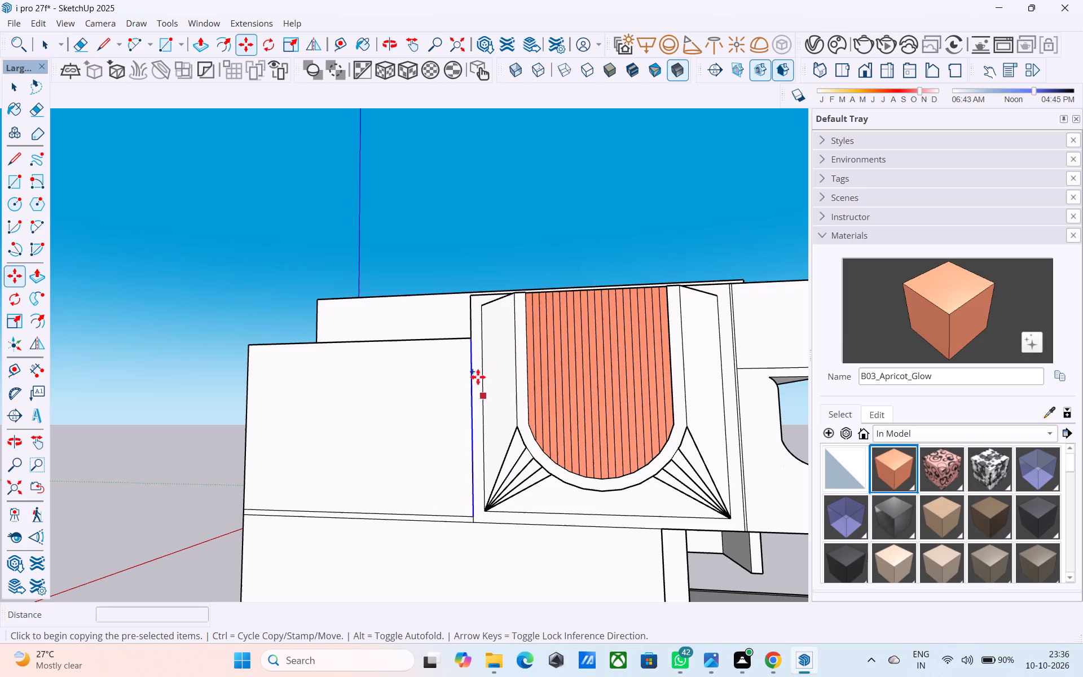
click(469, 342)
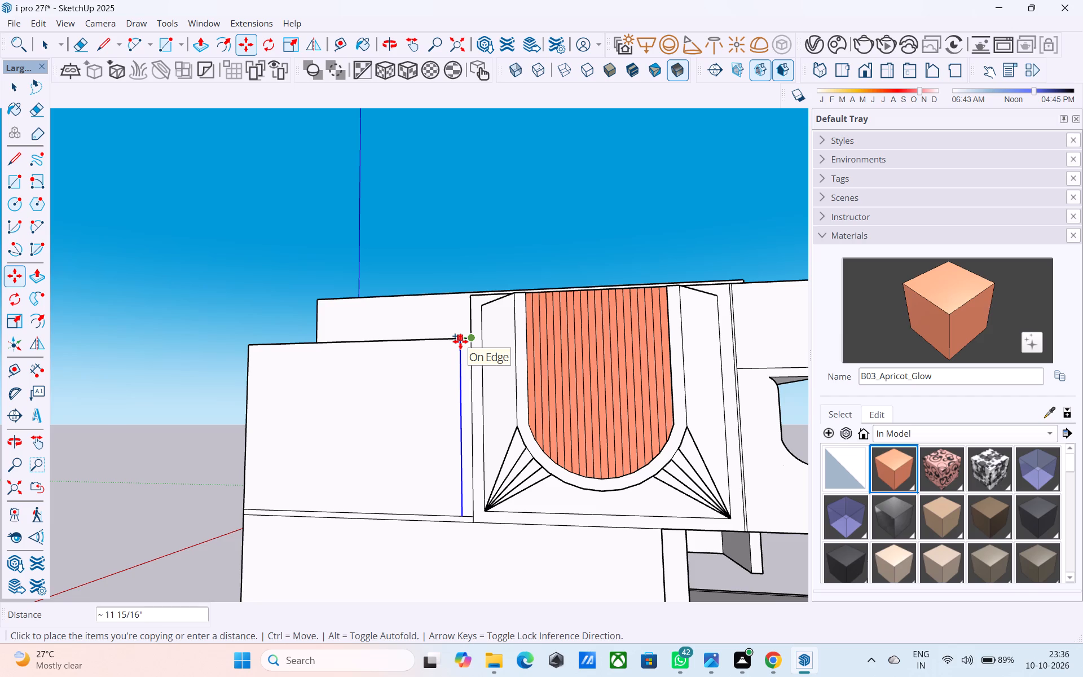
text(3")
key(Return)
text(6")
key(Return)
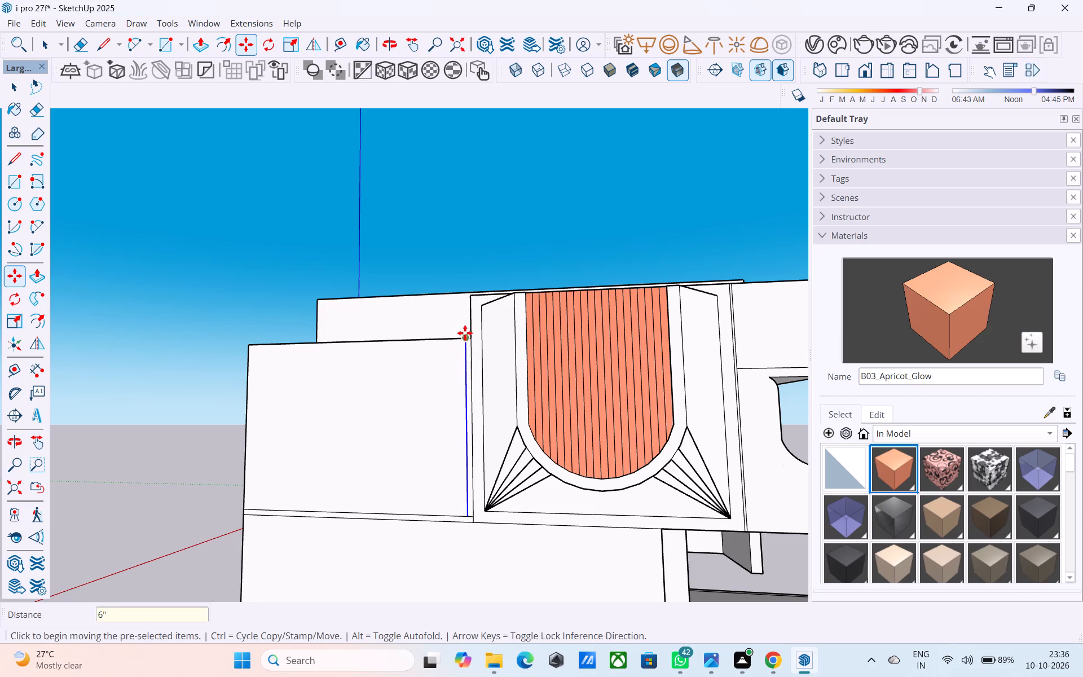
Copy the new vertical line 6' farther toward the rear along the side wall.
scroll(490, 537, up, 5)
key(space)
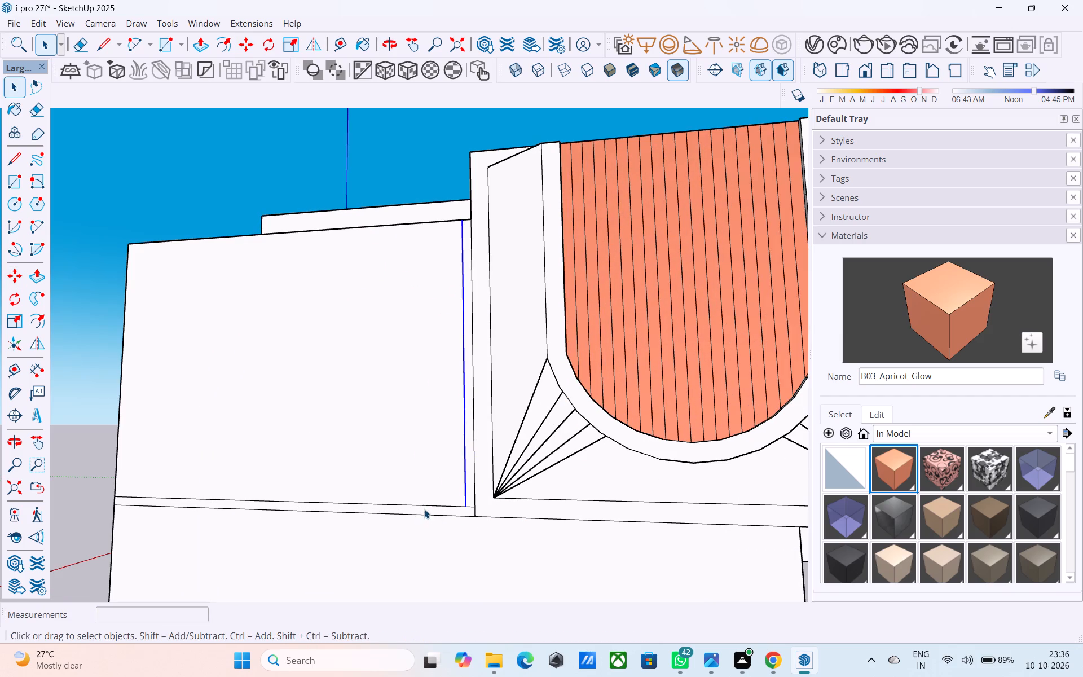
key(m)
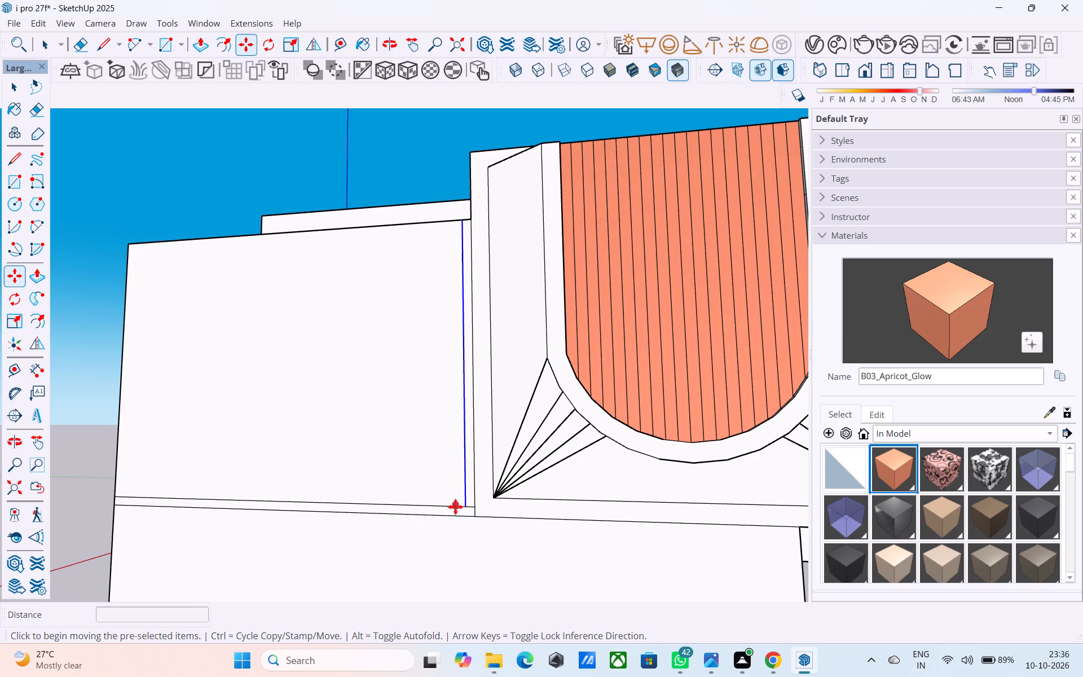
click(463, 505)
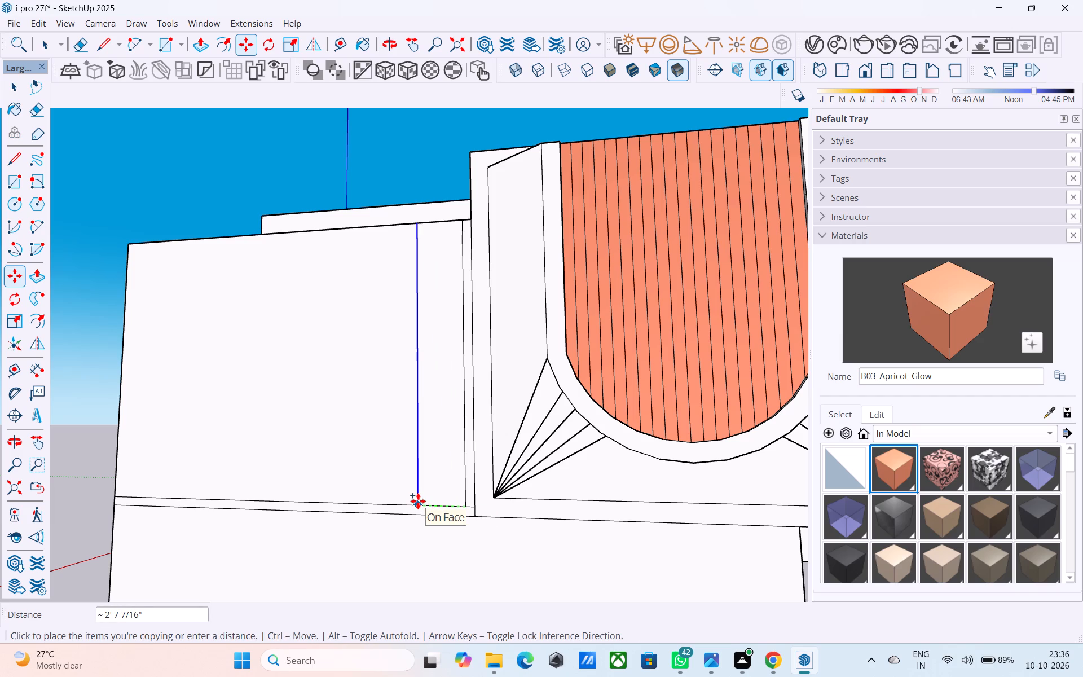
text(6')
key(Return)
Copy the rearmost vertical line another 6" toward the rear along the side wall.
middle_drag(350, 491, 455, 481)
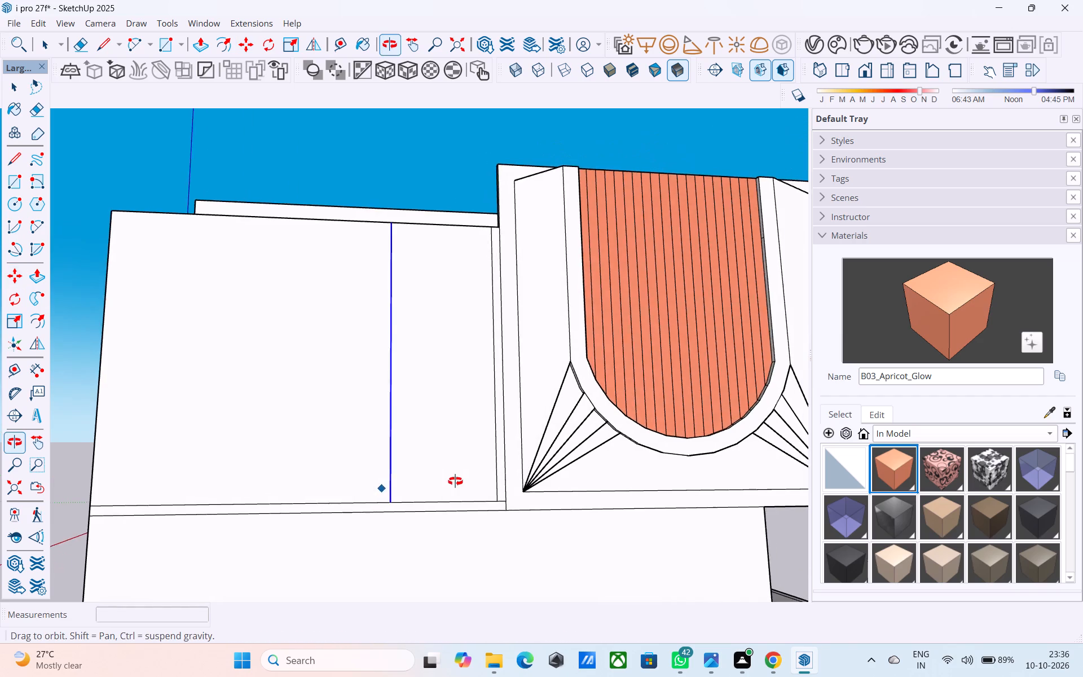
middle_drag(455, 481, 516, 542)
middle_drag(472, 534, 438, 529)
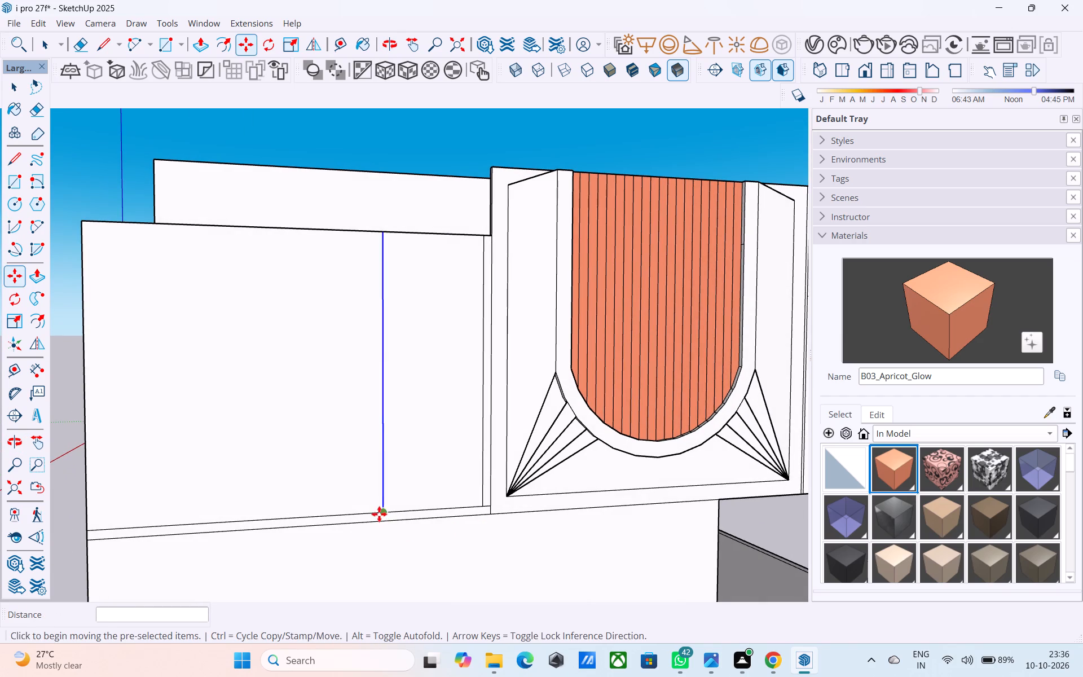
click(379, 513)
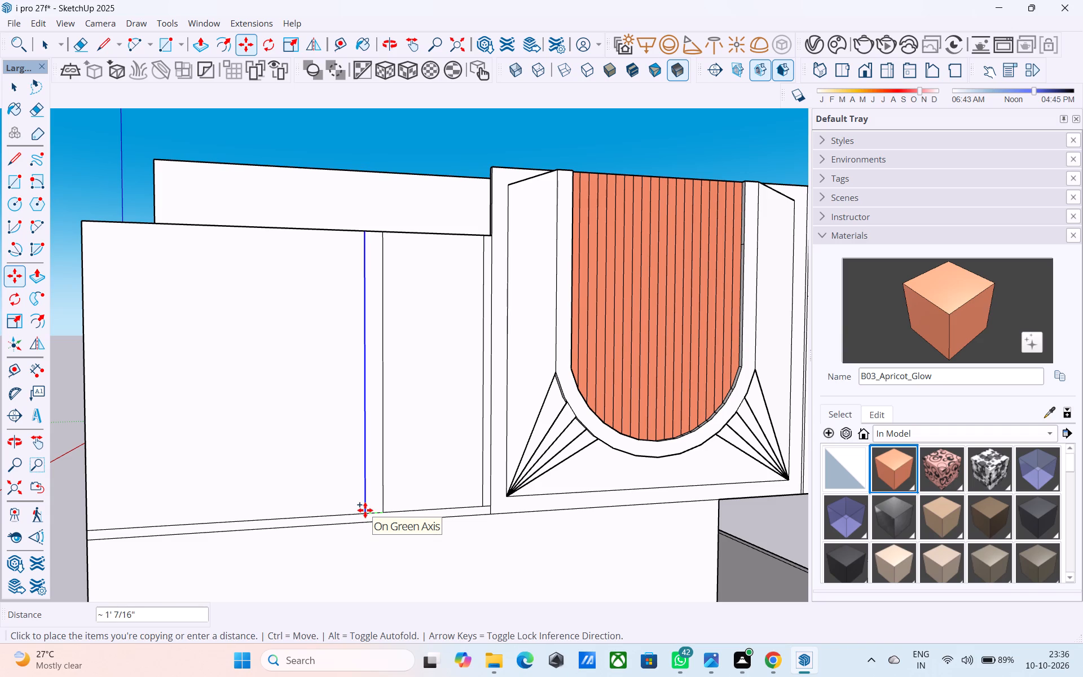
text(6")
key(Return)
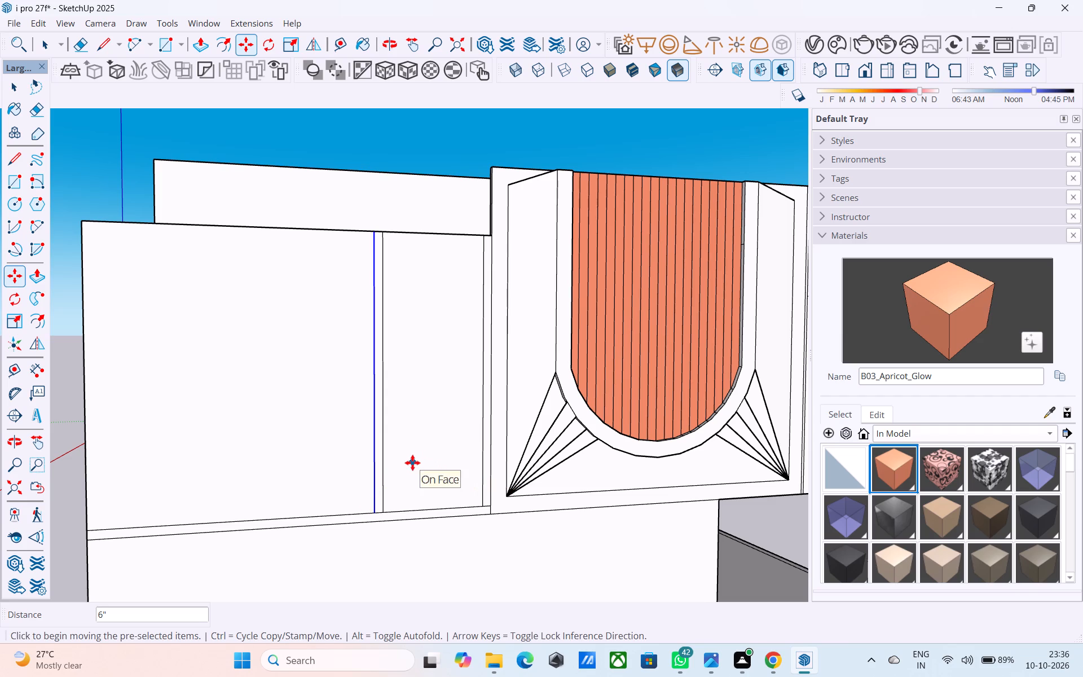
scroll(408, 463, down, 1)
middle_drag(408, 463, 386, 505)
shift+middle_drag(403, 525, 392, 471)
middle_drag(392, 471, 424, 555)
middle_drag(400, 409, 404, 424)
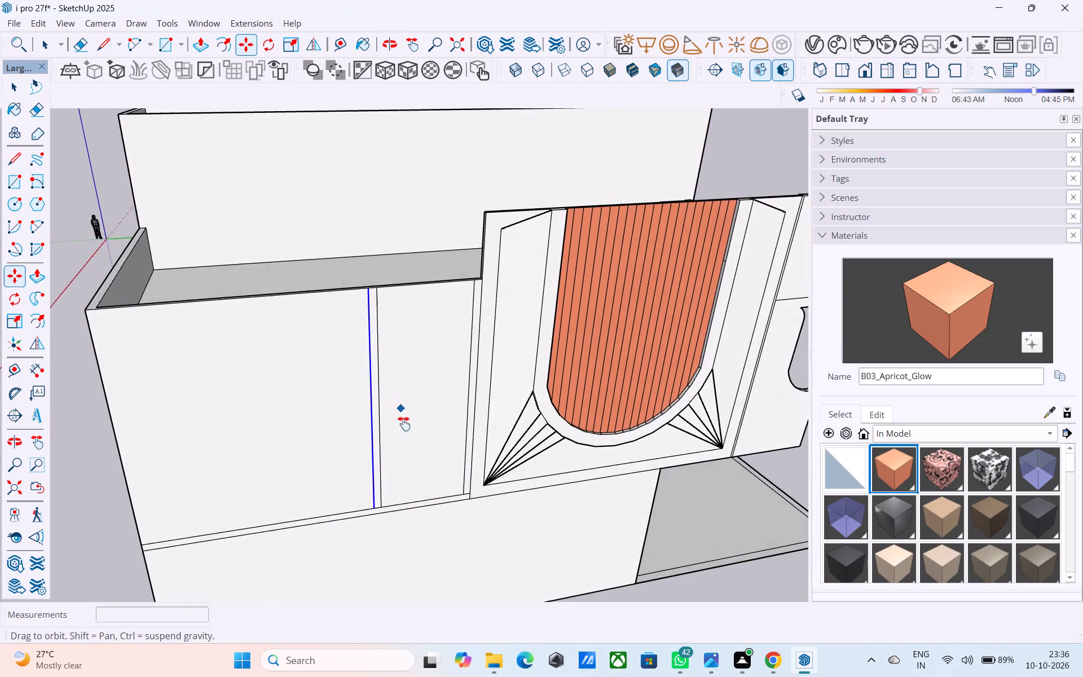
Copy the top edge of the 6' wide wall section behind the U-shaped panel's block 1' downward.
middle_drag(404, 424, 445, 434)
scroll(445, 435, down, 1)
shift+middle_drag(451, 444, 402, 289)
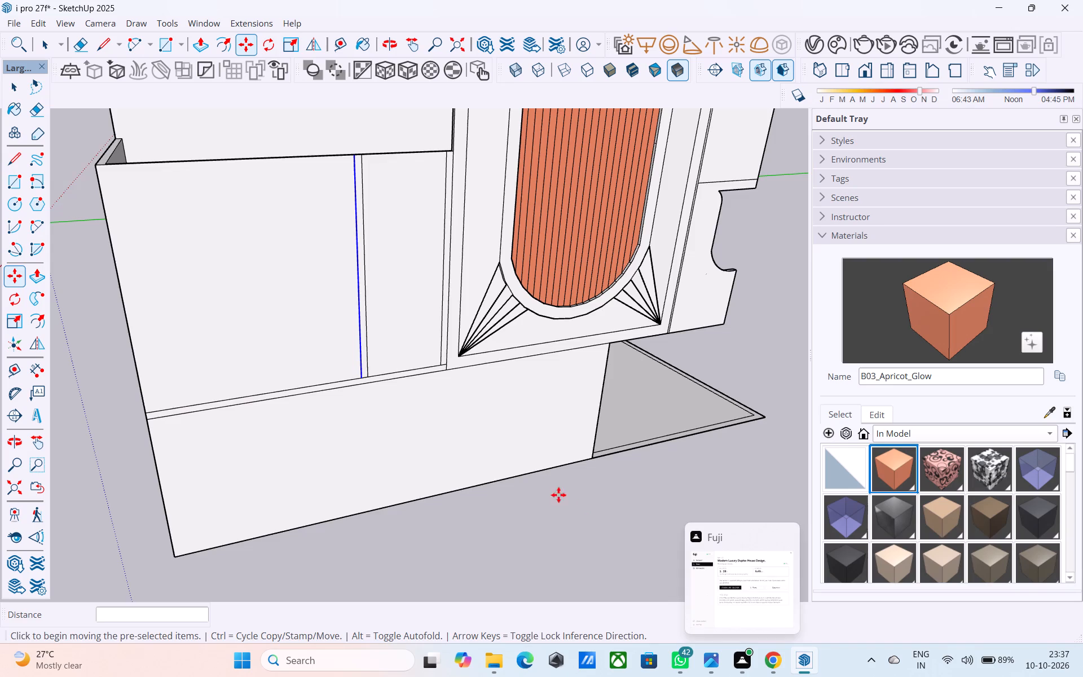
middle_drag(462, 424, 468, 467)
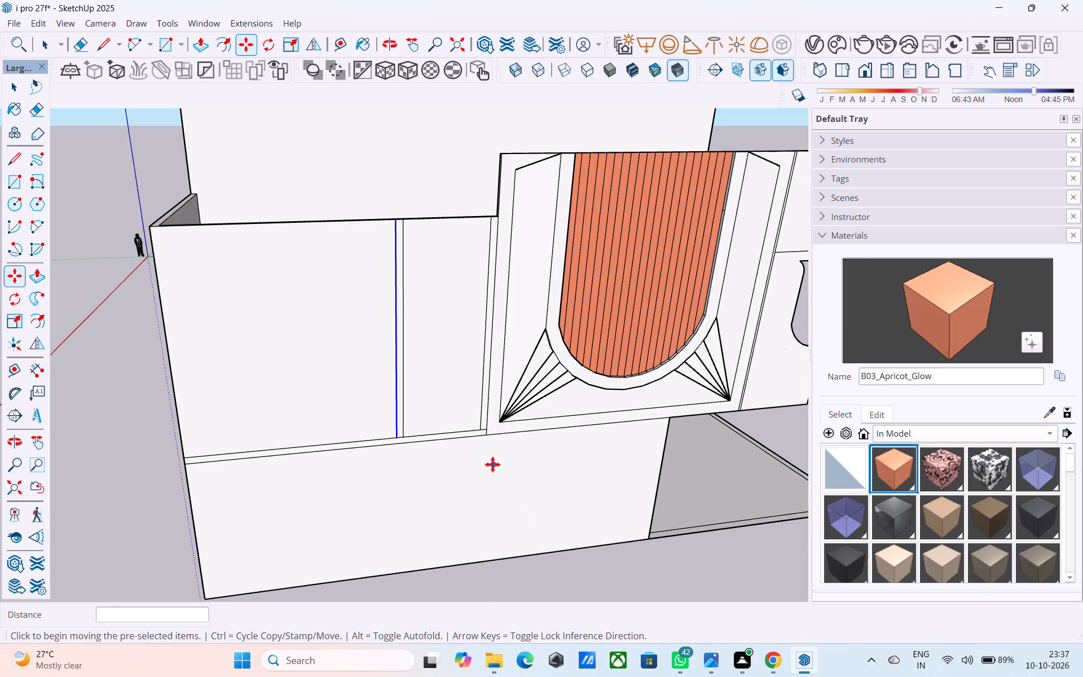
middle_drag(492, 464, 514, 498)
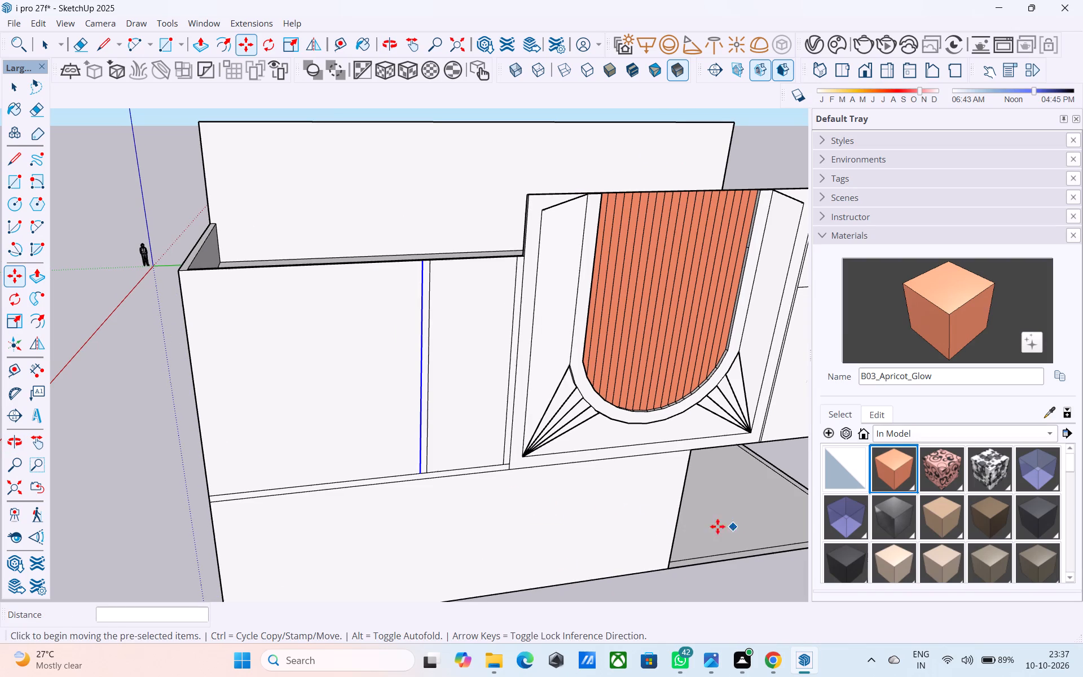
middle_drag(613, 499, 470, 465)
shift+middle_drag(364, 459, 558, 469)
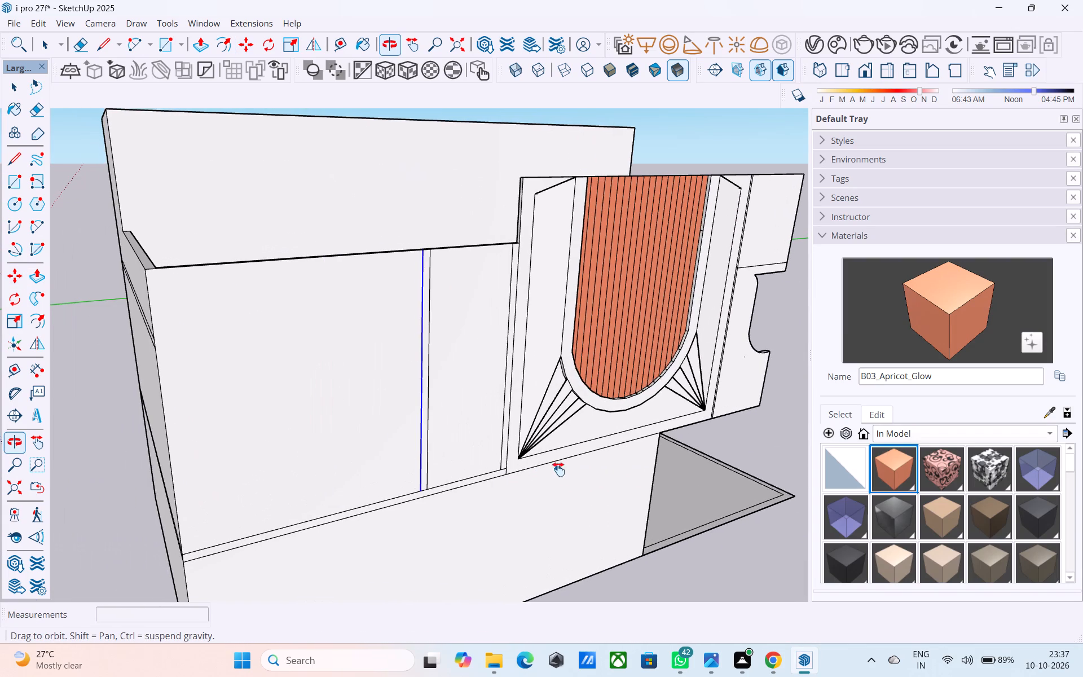
shift+middle_drag(558, 469, 538, 471)
middle_drag(478, 420, 508, 472)
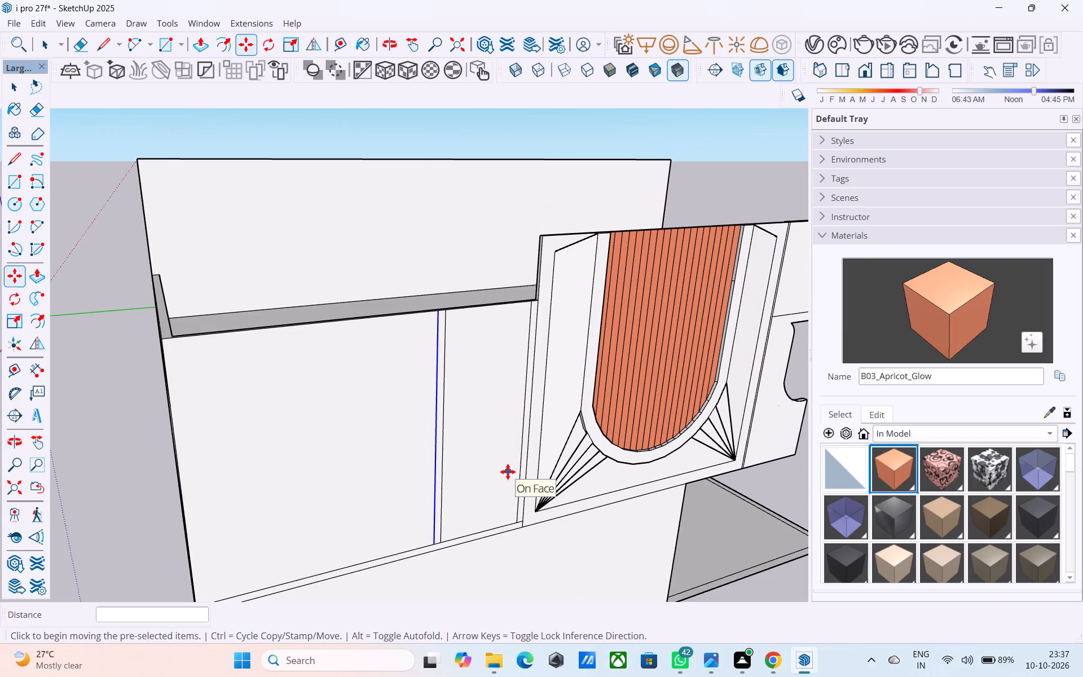
shift+middle_drag(509, 471, 503, 486)
scroll(474, 397, up, 4)
key(space)
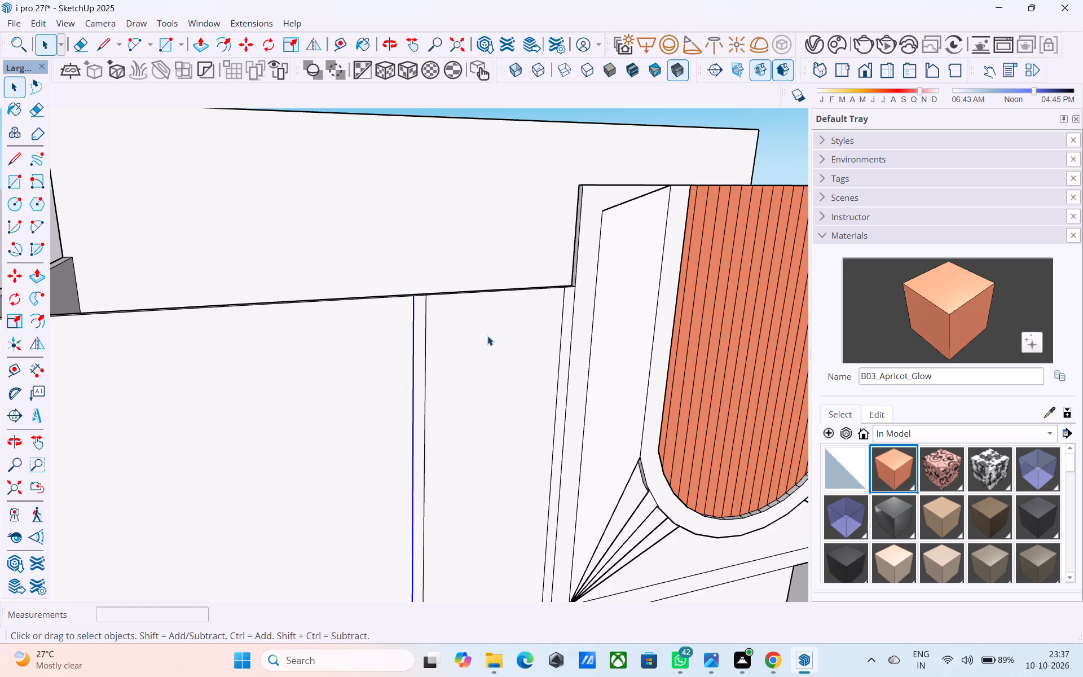
middle_drag(466, 297, 482, 362)
scroll(449, 382, up, 3)
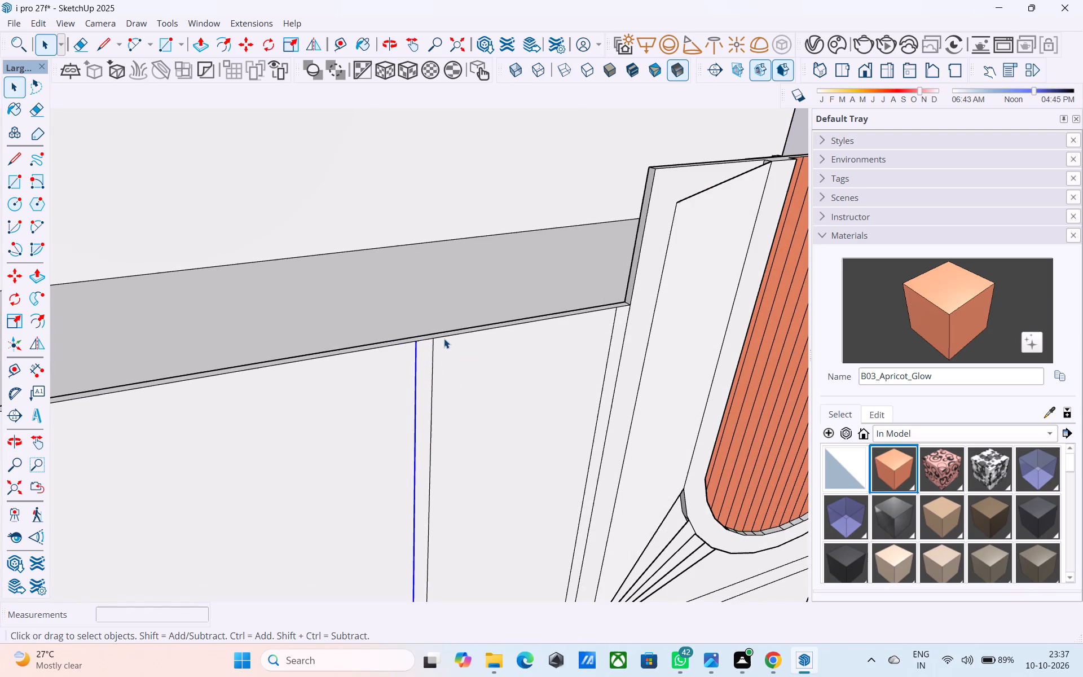
click(442, 335)
key(m)
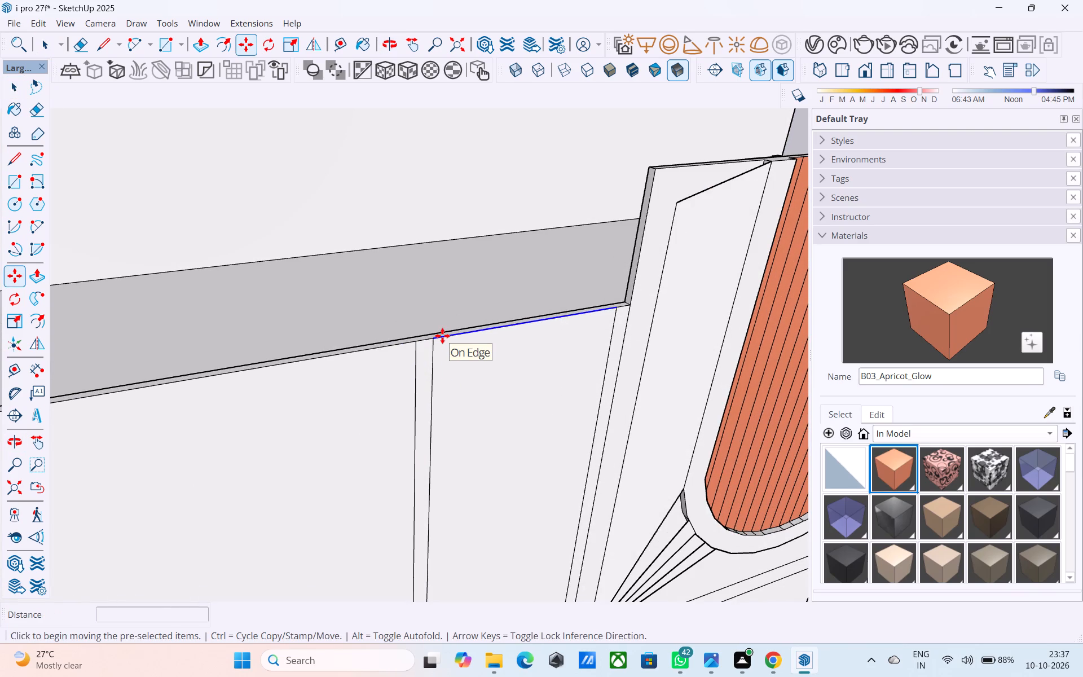
click(435, 341)
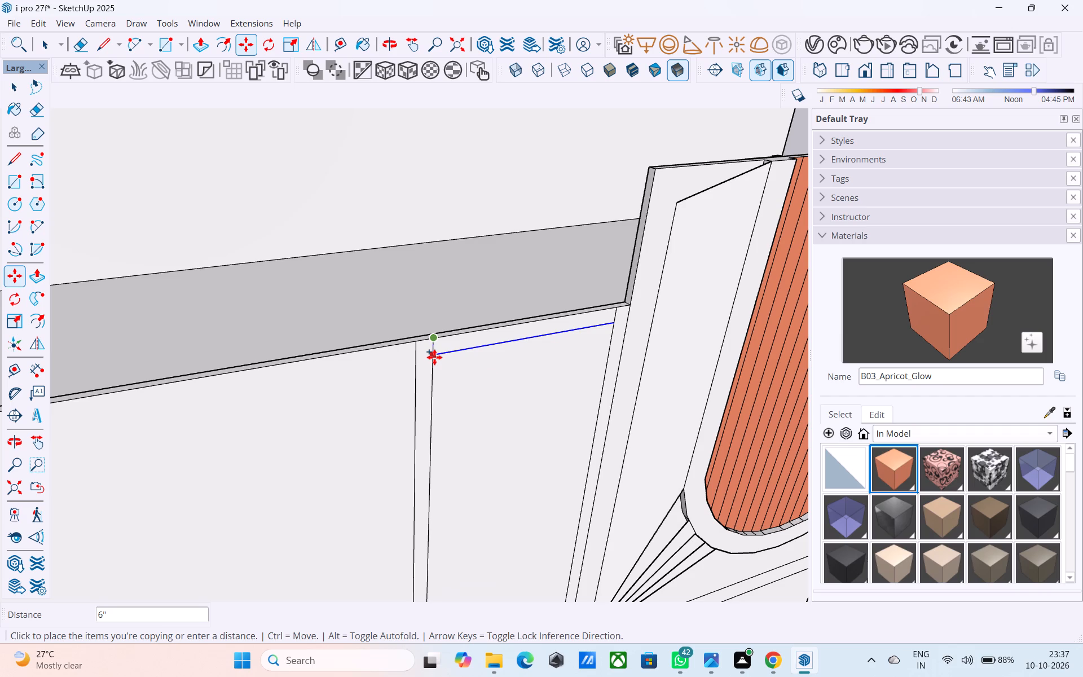
text(1')
key(Return)
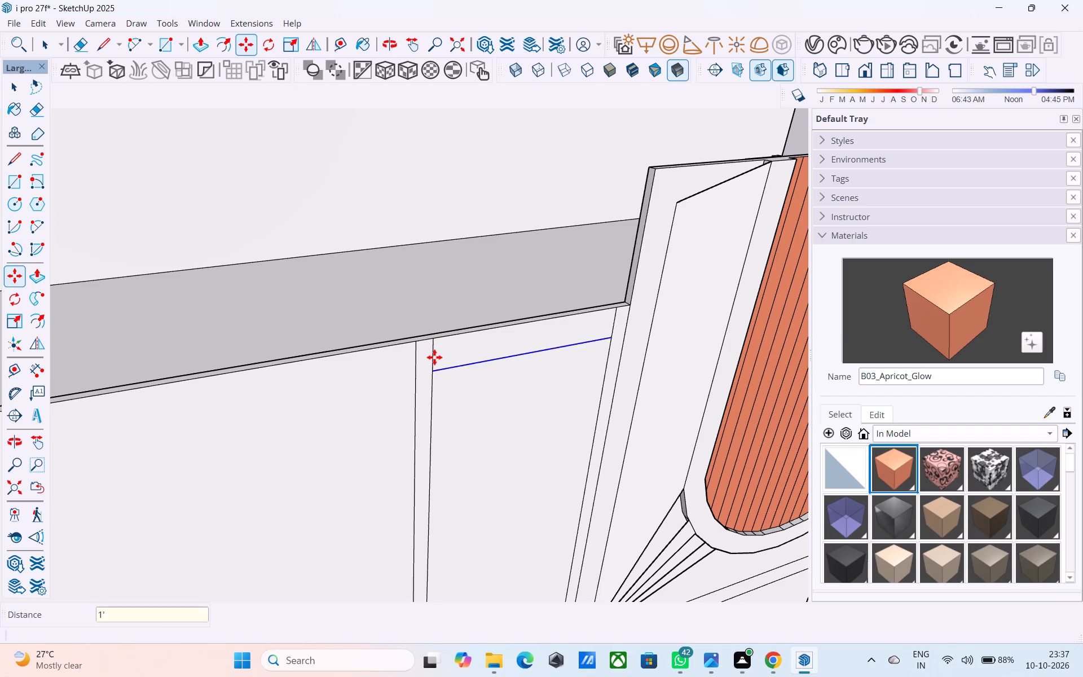
Copy the bottom edge of the 6' wide side wall section 3" upward.
scroll(429, 367, down, 3)
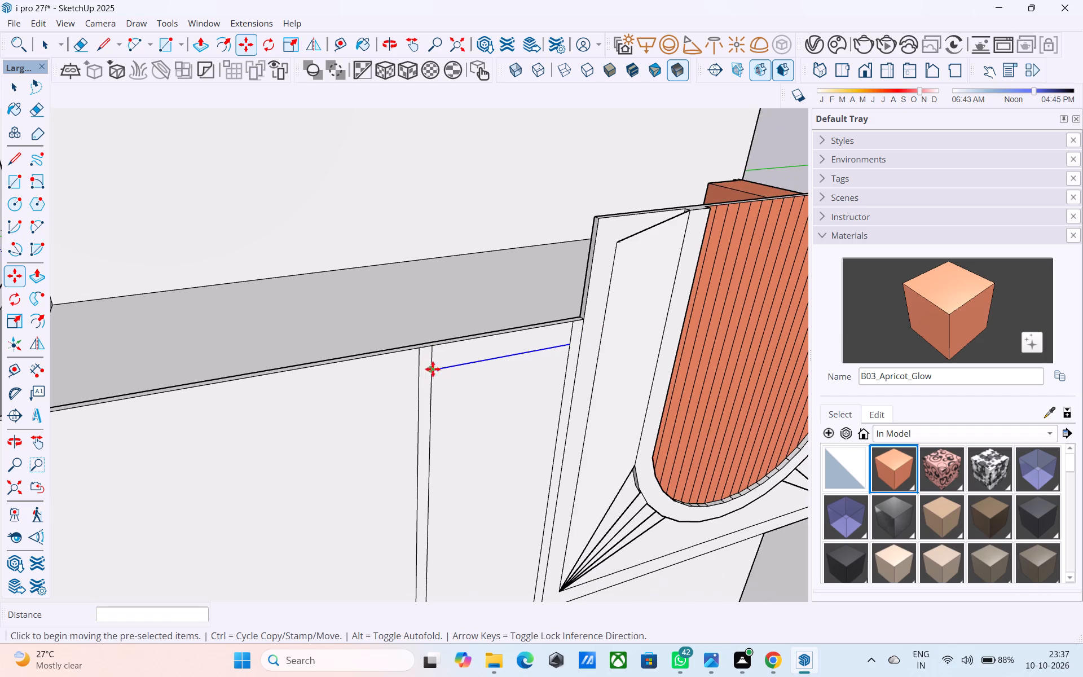
middle_drag(448, 382, 410, 341)
scroll(404, 342, down, 3)
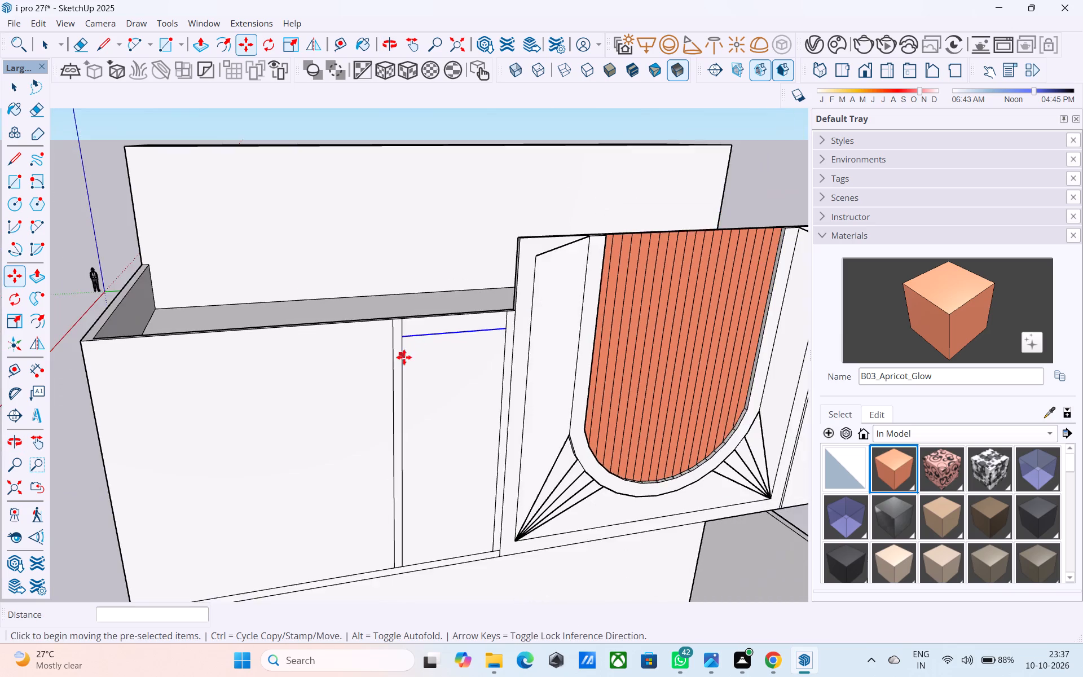
scroll(404, 357, down, 3)
scroll(451, 551, up, 7)
key(space)
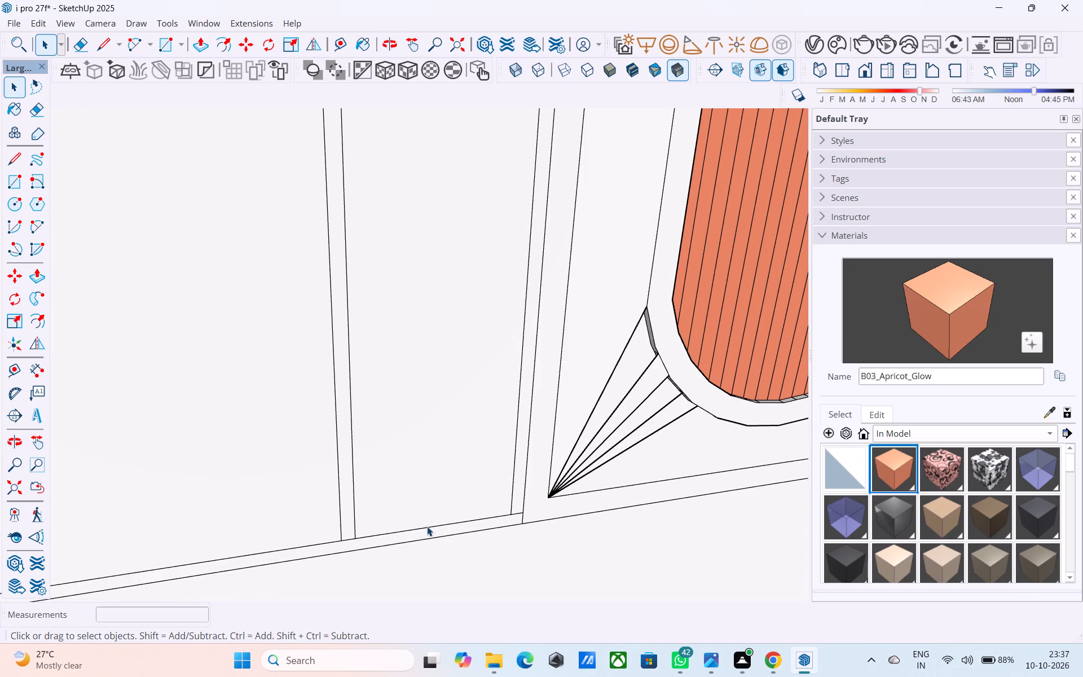
click(428, 526)
key(m)
click(354, 540)
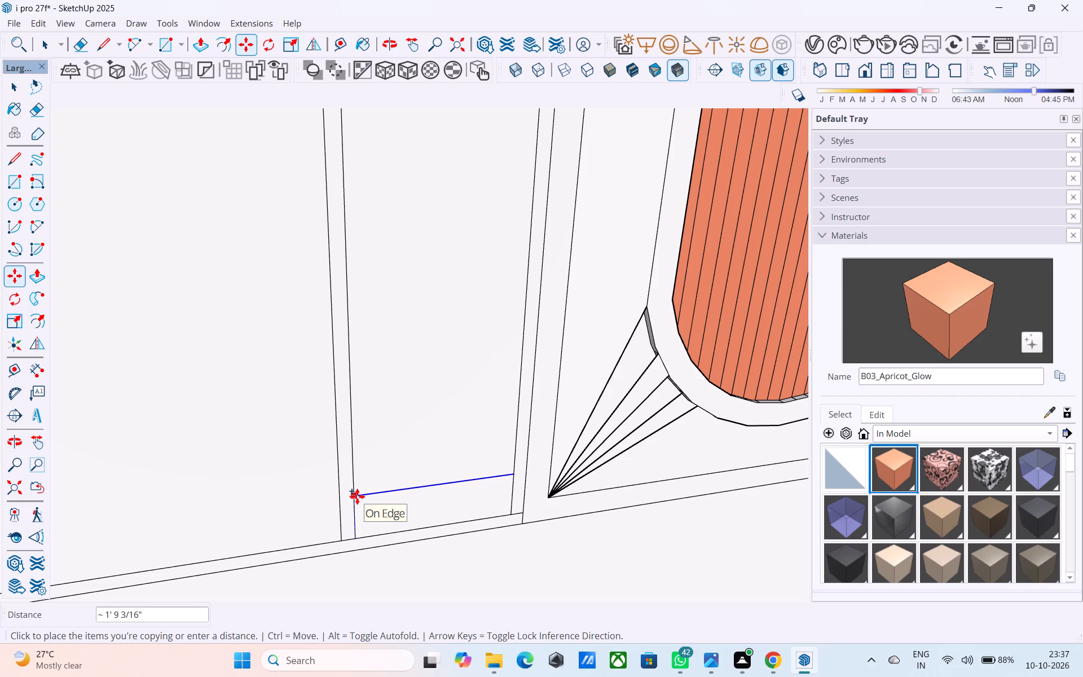
text(3")
key(Return)
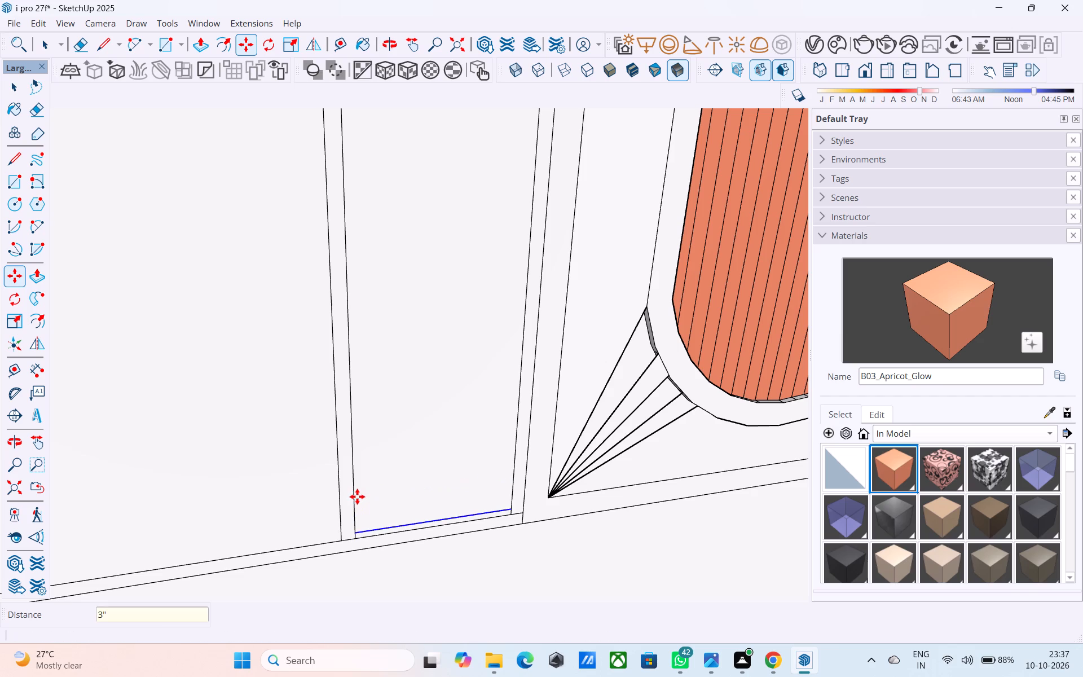
Copy the new lower horizontal line 3.5' upward within the 6' wide wall section.
scroll(368, 512, up, 1)
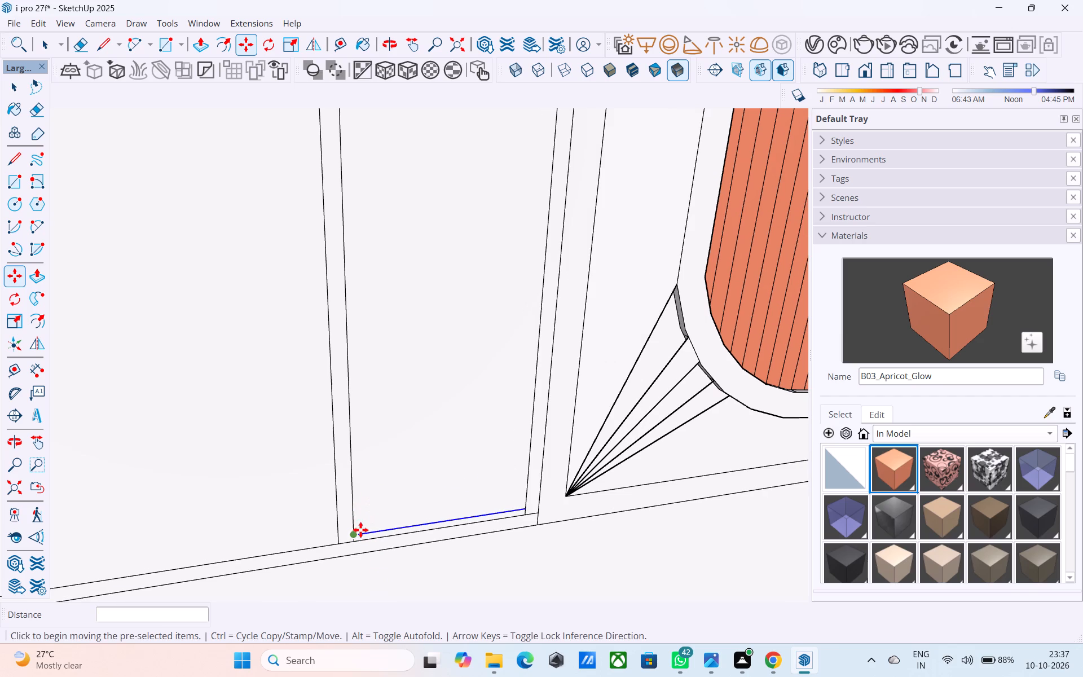
click(357, 530)
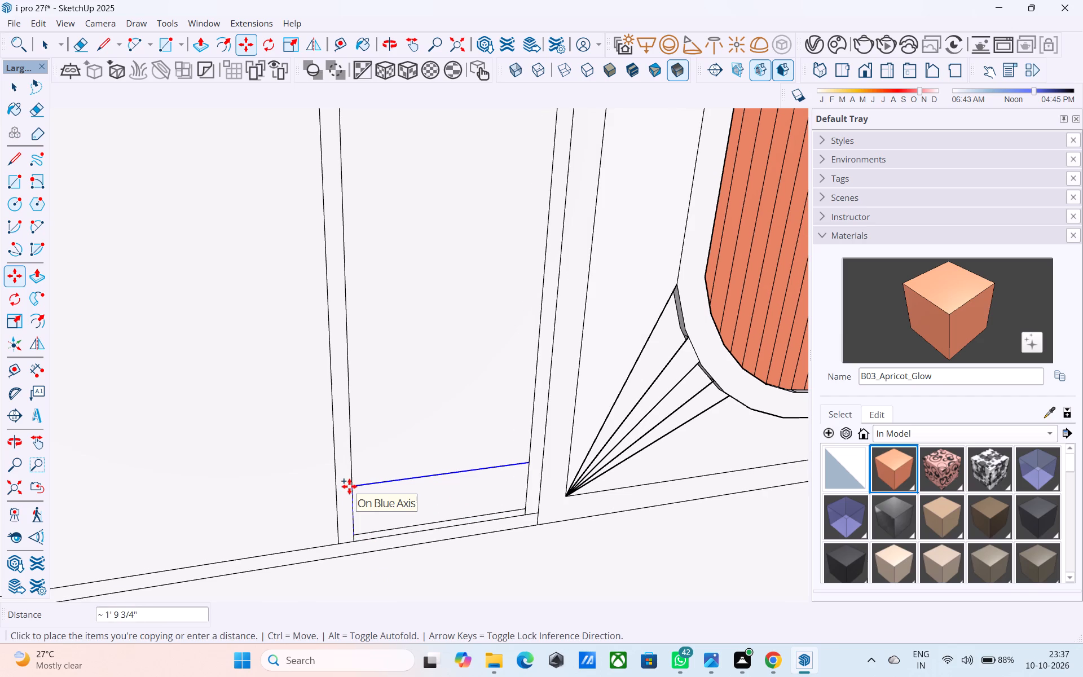
key(3)
text(.5')
key(Return)
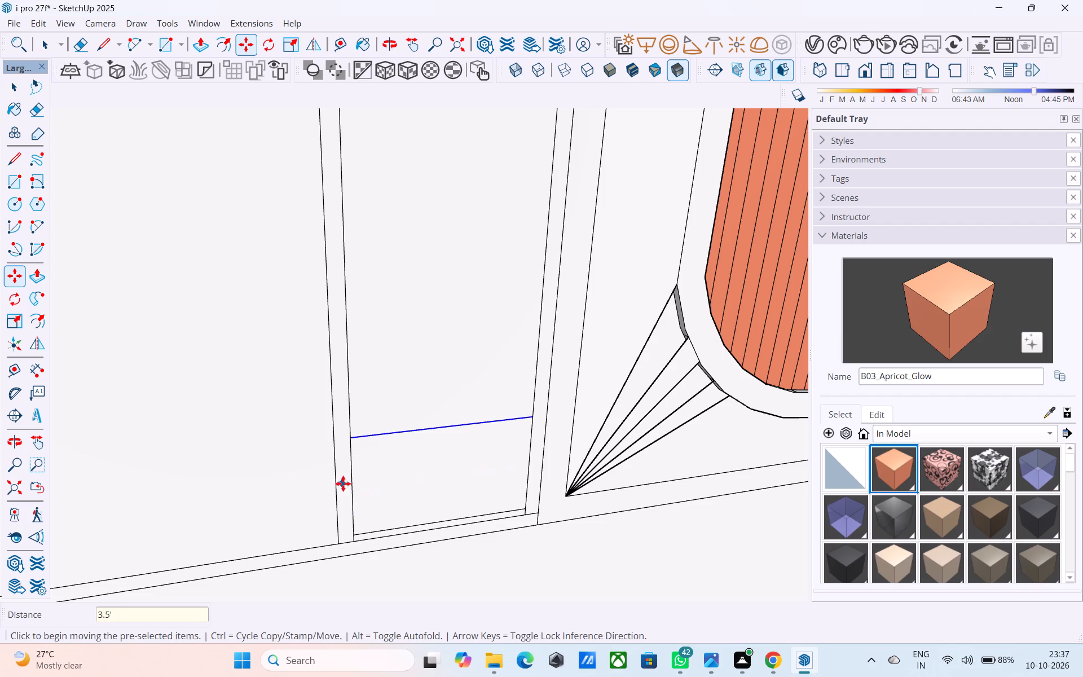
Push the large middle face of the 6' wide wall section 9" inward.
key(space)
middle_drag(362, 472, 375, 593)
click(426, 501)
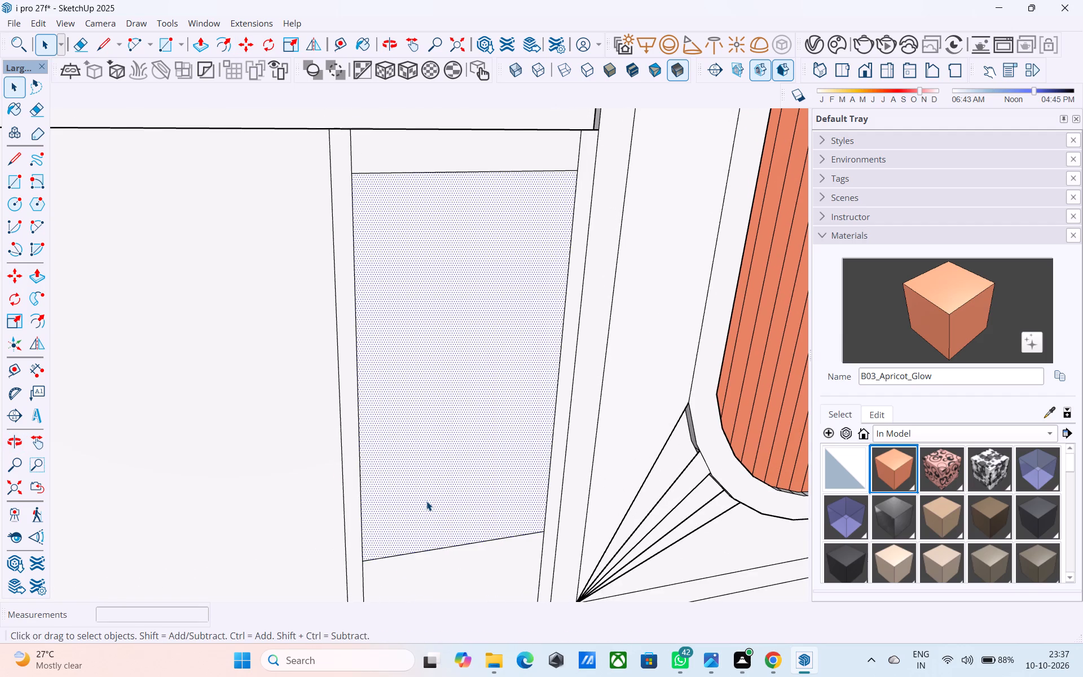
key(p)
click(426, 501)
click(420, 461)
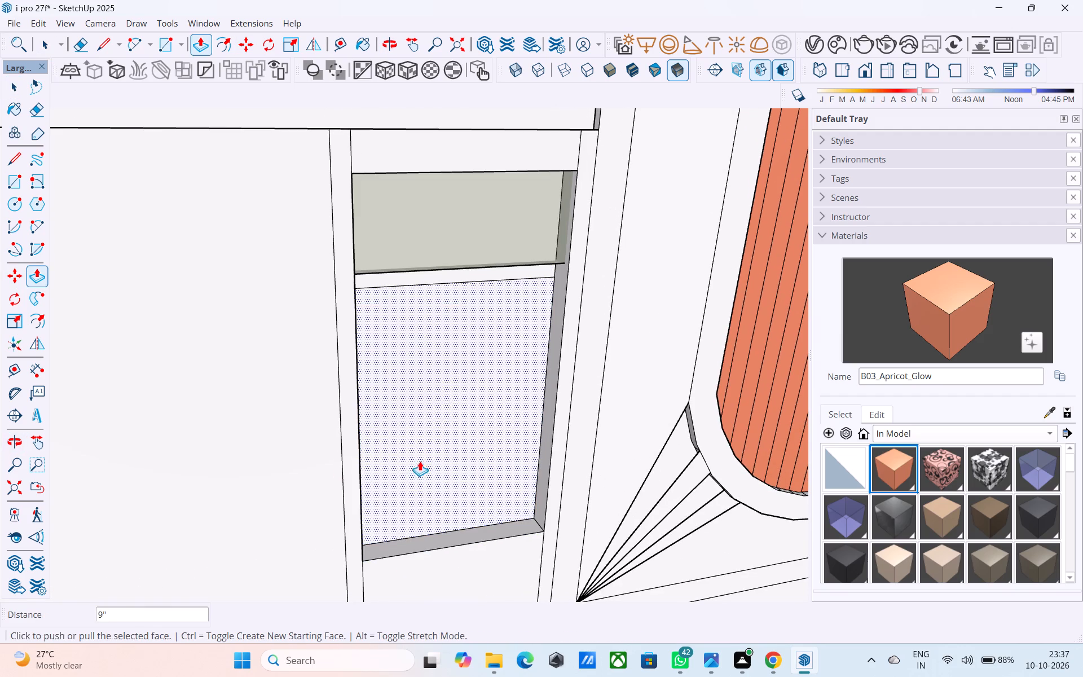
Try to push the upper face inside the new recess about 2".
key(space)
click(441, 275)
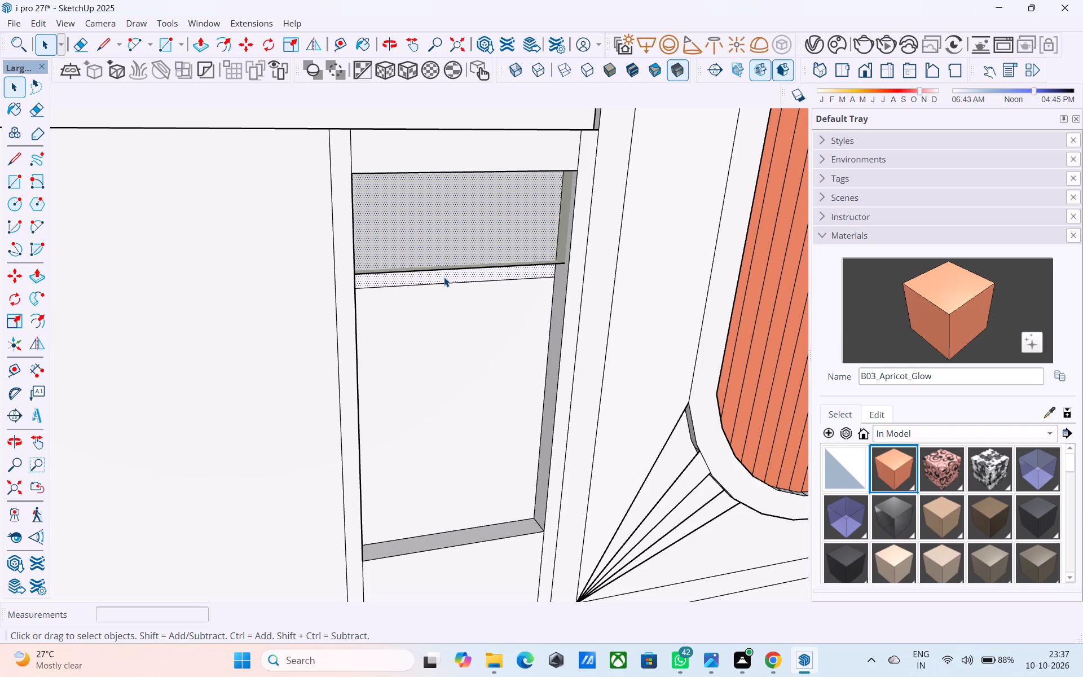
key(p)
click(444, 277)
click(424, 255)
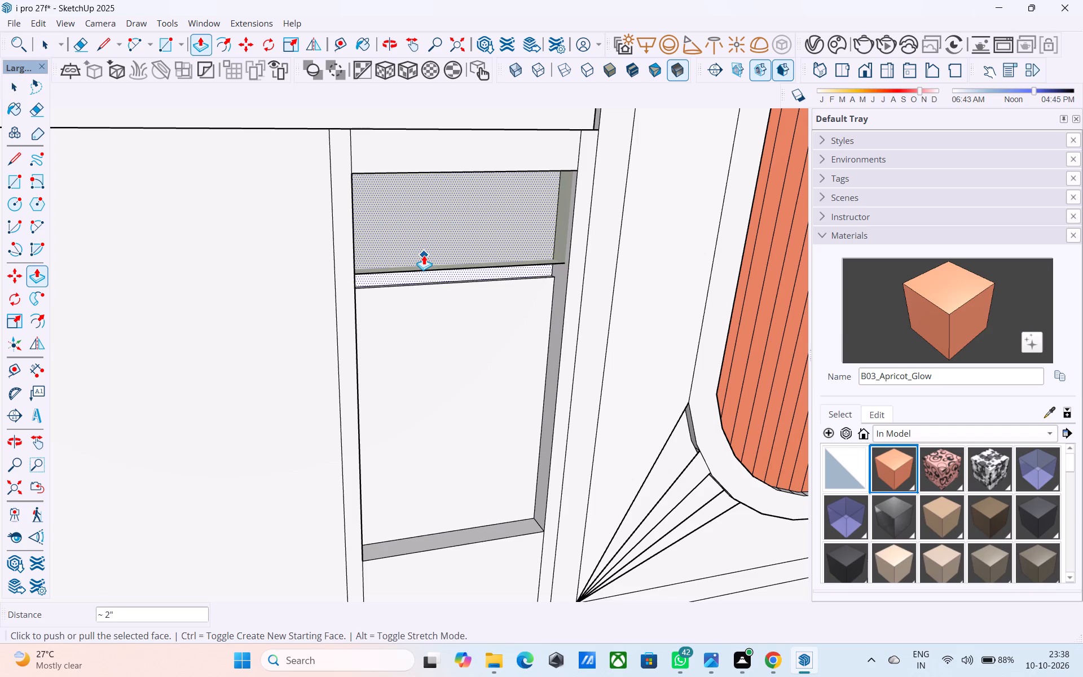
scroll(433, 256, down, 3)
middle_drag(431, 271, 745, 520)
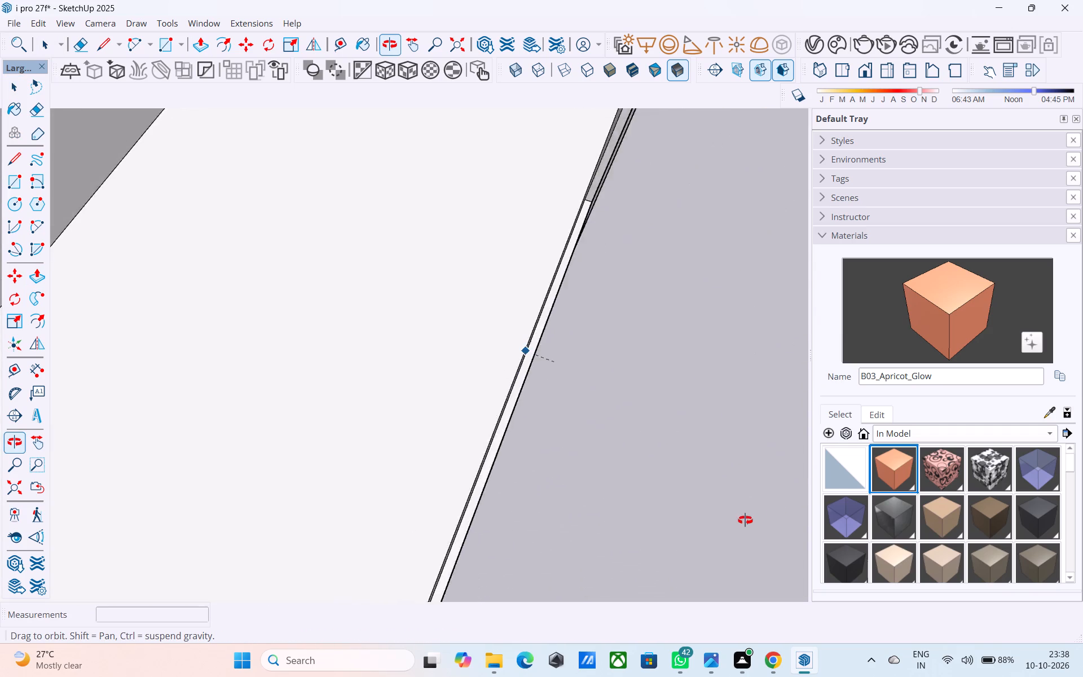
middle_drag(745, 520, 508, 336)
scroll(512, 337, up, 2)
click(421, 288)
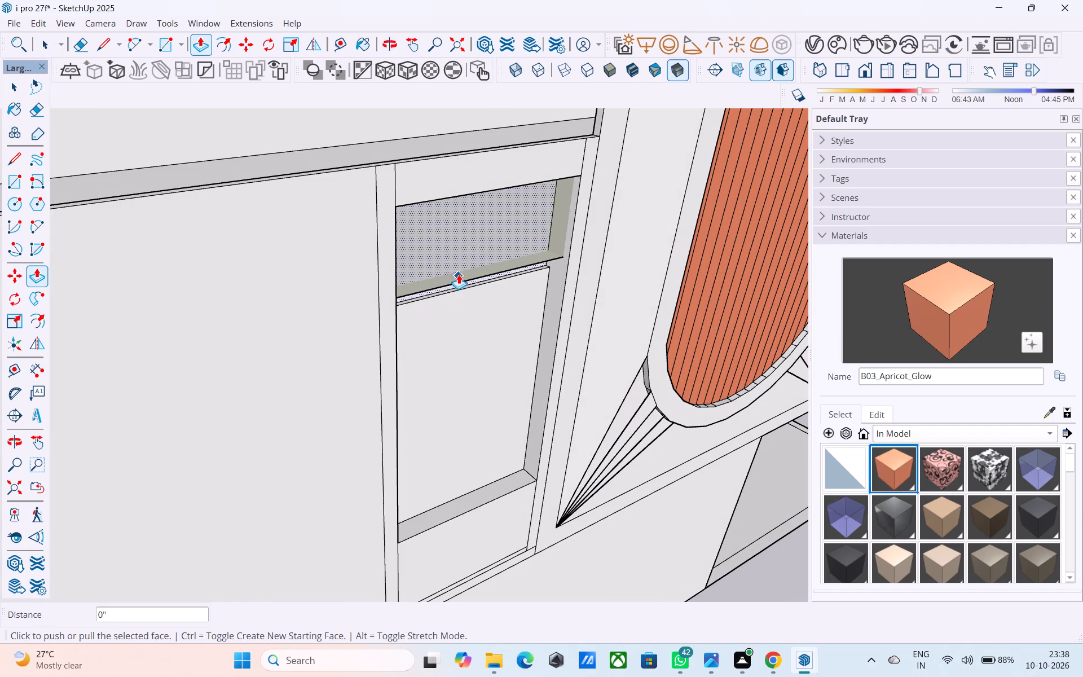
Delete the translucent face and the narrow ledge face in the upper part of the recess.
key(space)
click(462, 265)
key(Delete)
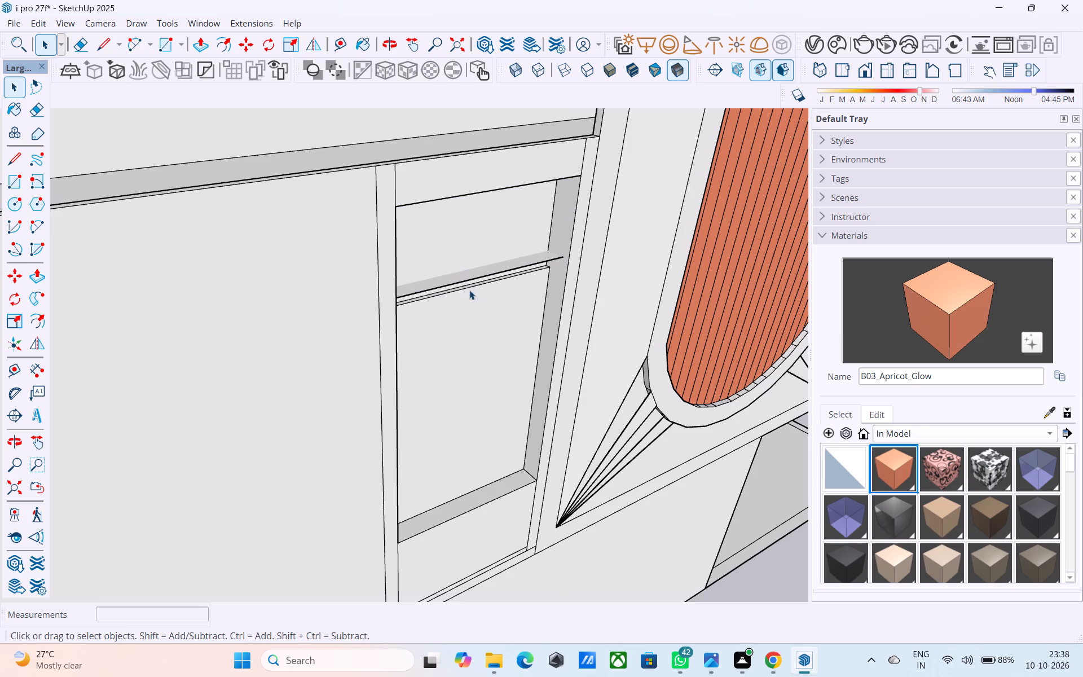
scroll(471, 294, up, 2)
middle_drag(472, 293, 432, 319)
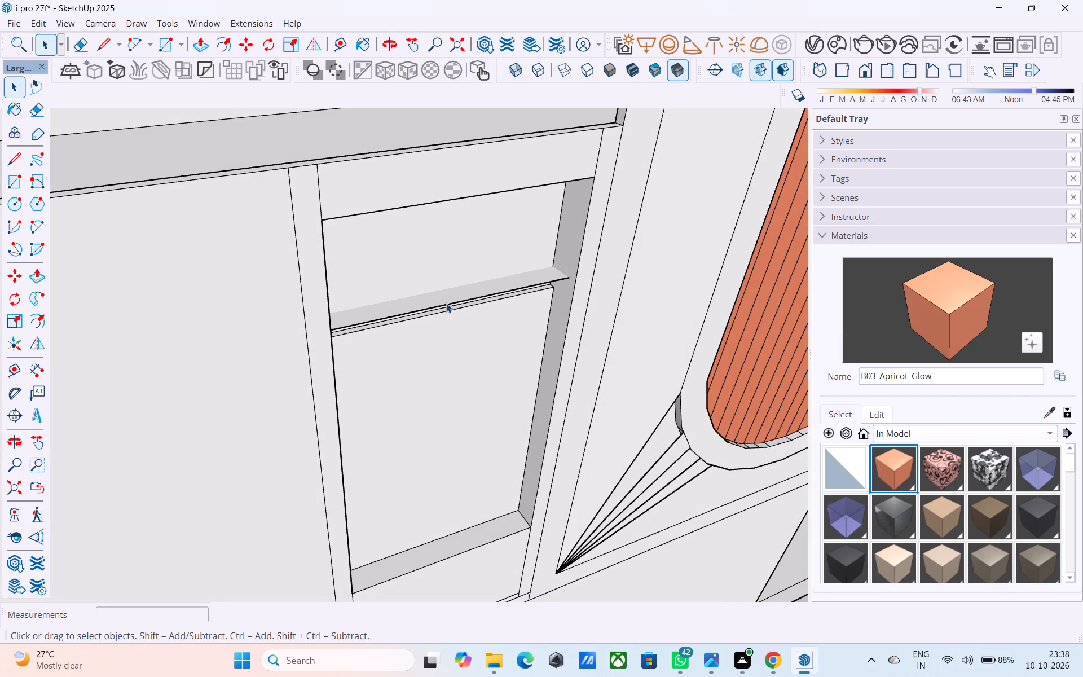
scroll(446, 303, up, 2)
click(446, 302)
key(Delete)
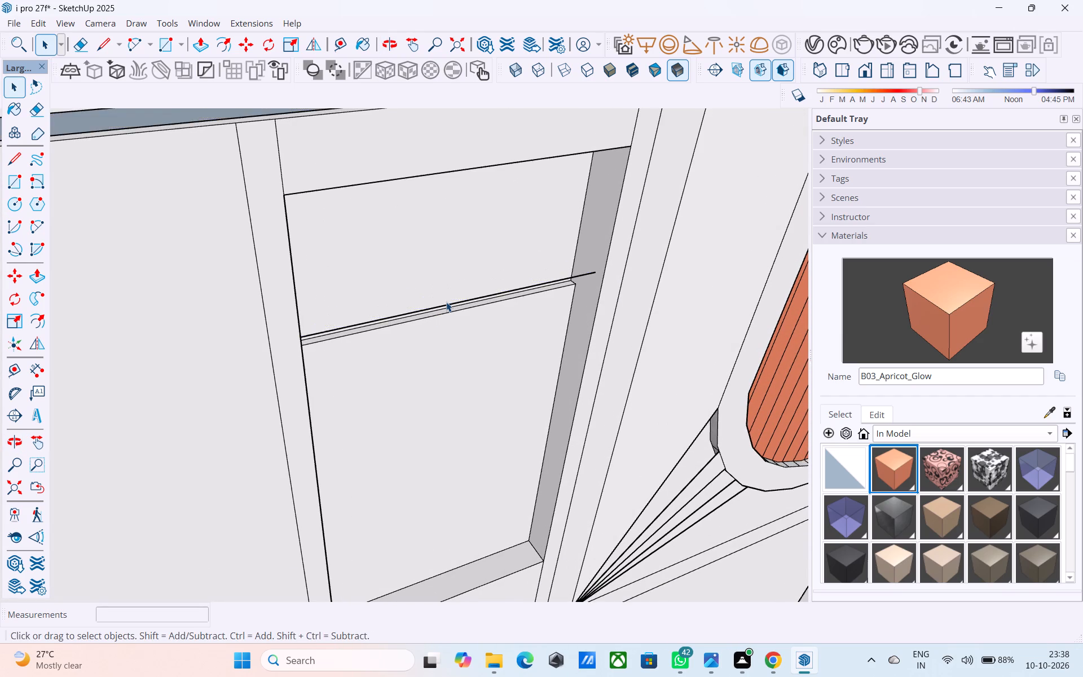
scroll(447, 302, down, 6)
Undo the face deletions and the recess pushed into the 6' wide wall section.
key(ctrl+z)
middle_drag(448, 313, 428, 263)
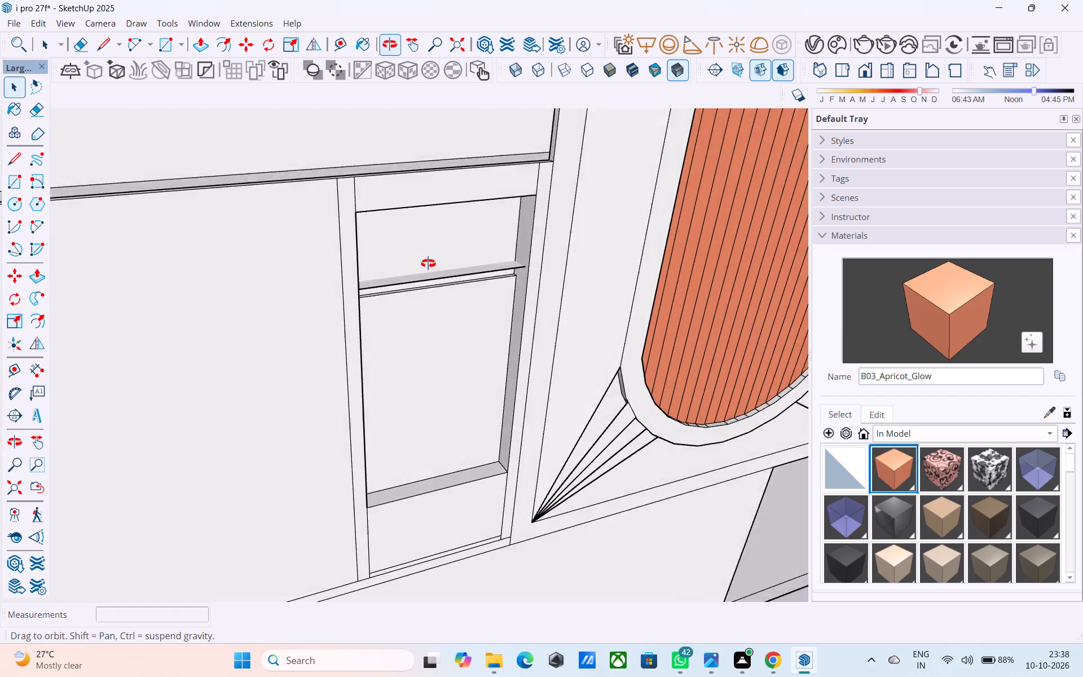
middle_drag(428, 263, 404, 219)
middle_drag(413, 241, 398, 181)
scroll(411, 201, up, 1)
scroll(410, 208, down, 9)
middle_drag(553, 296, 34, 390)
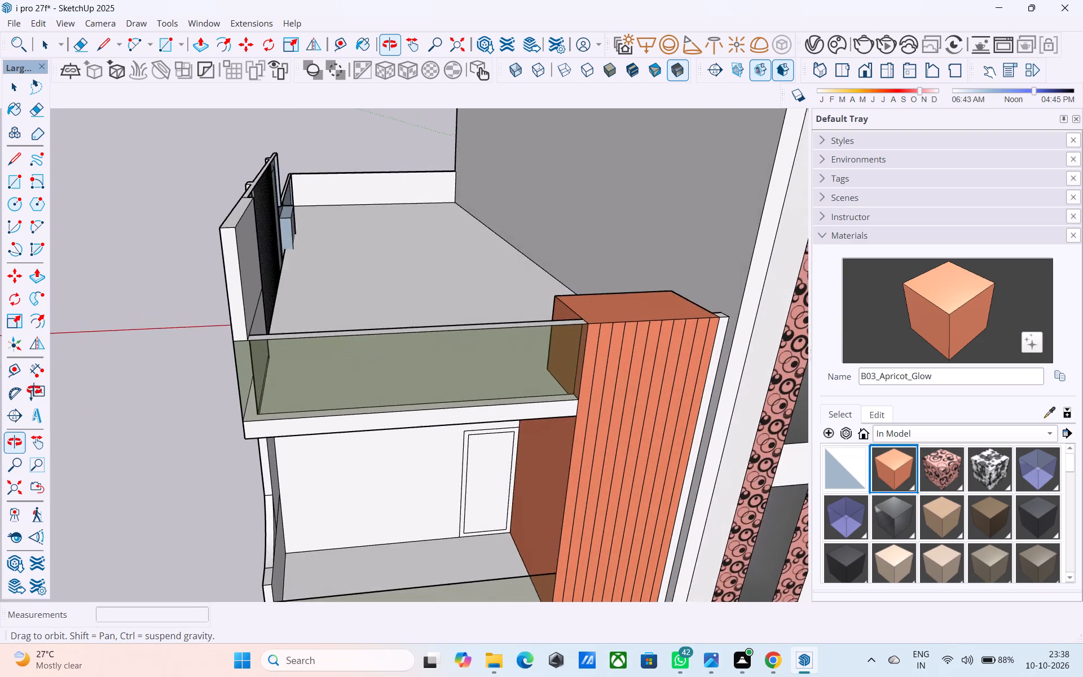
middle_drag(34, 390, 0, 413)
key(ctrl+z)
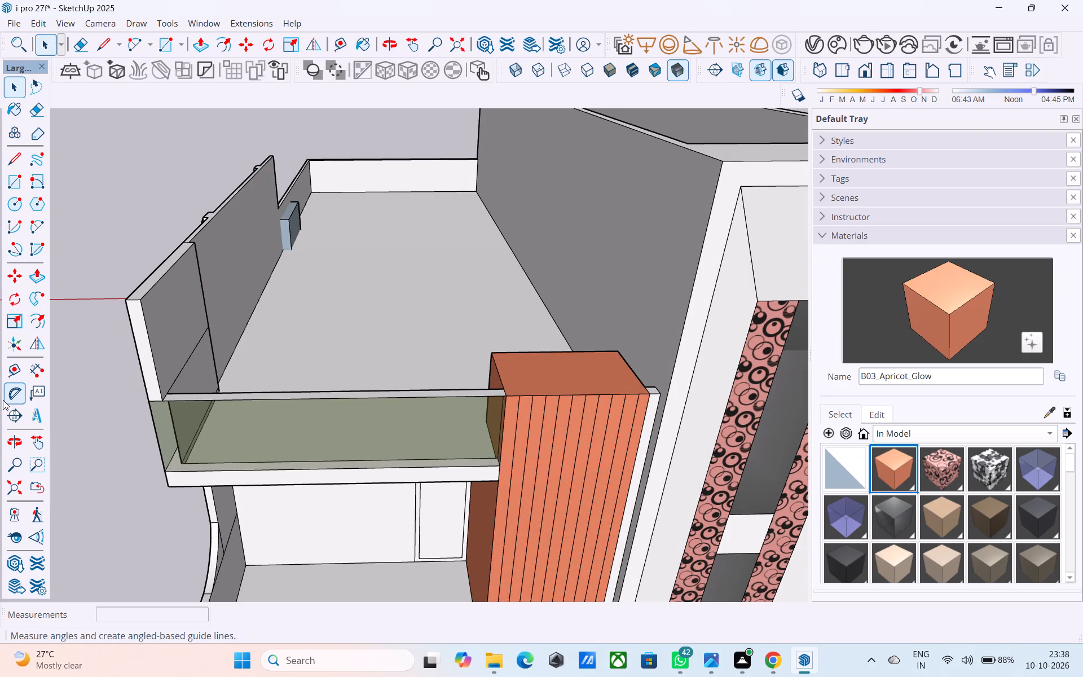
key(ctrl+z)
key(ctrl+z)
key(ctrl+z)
Copy the upper horizontal panel line of the 6' wide wall section 3' 6" downward.
middle_drag(8, 392, 213, 364)
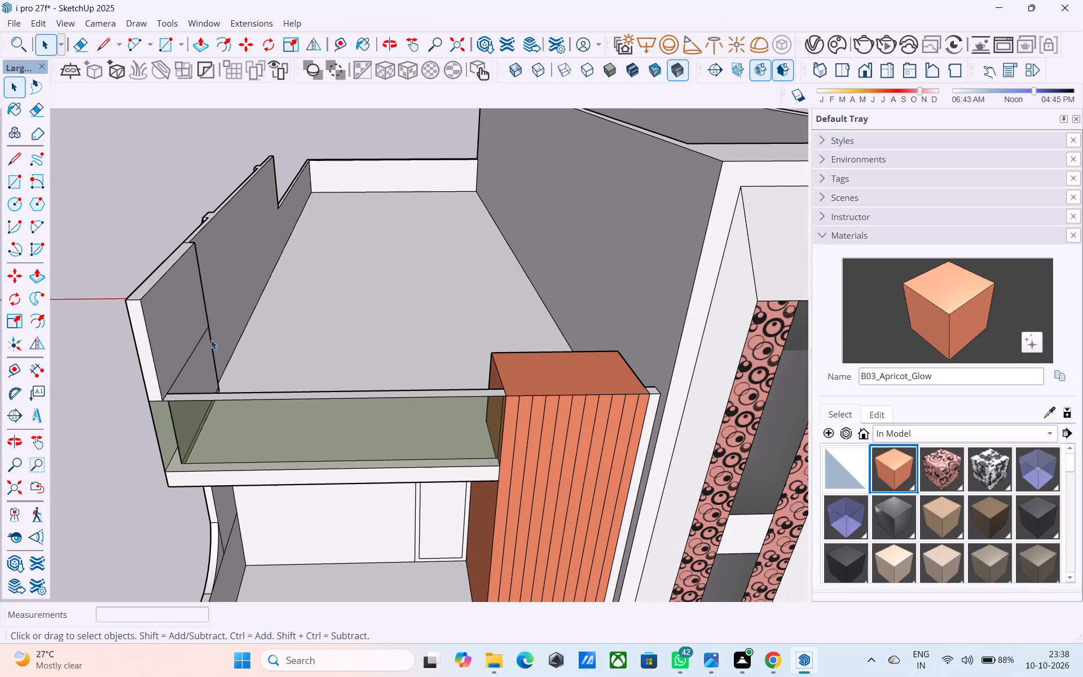
scroll(210, 341, down, 1)
middle_drag(210, 341, 558, 322)
shift+middle_drag(358, 324, 591, 326)
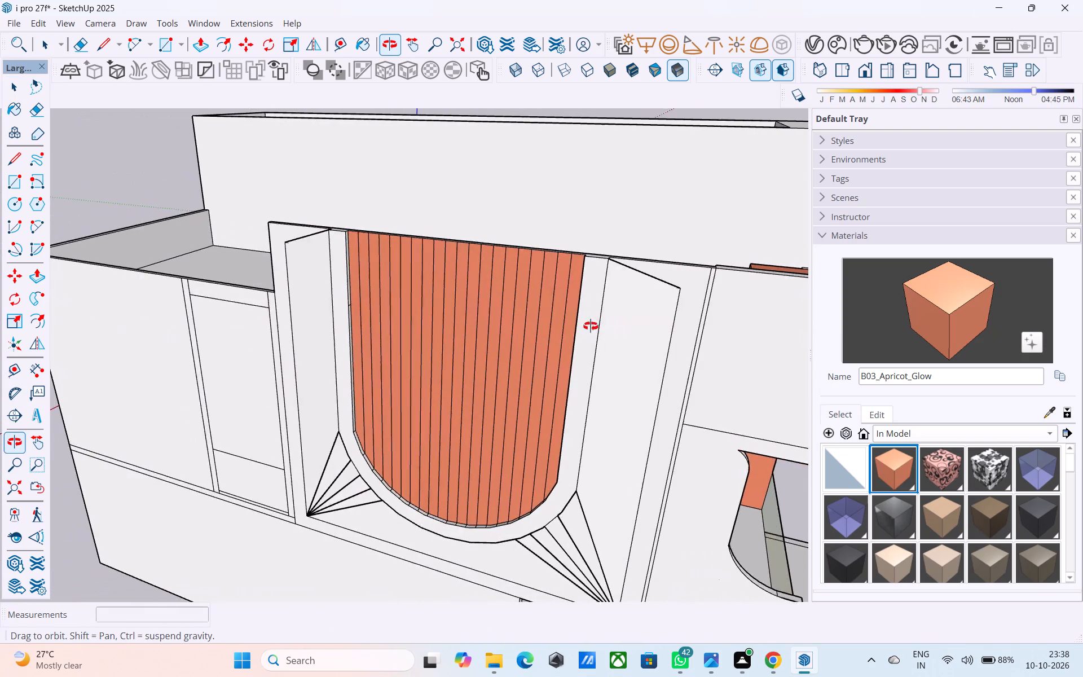
shift+middle_drag(591, 326, 604, 388)
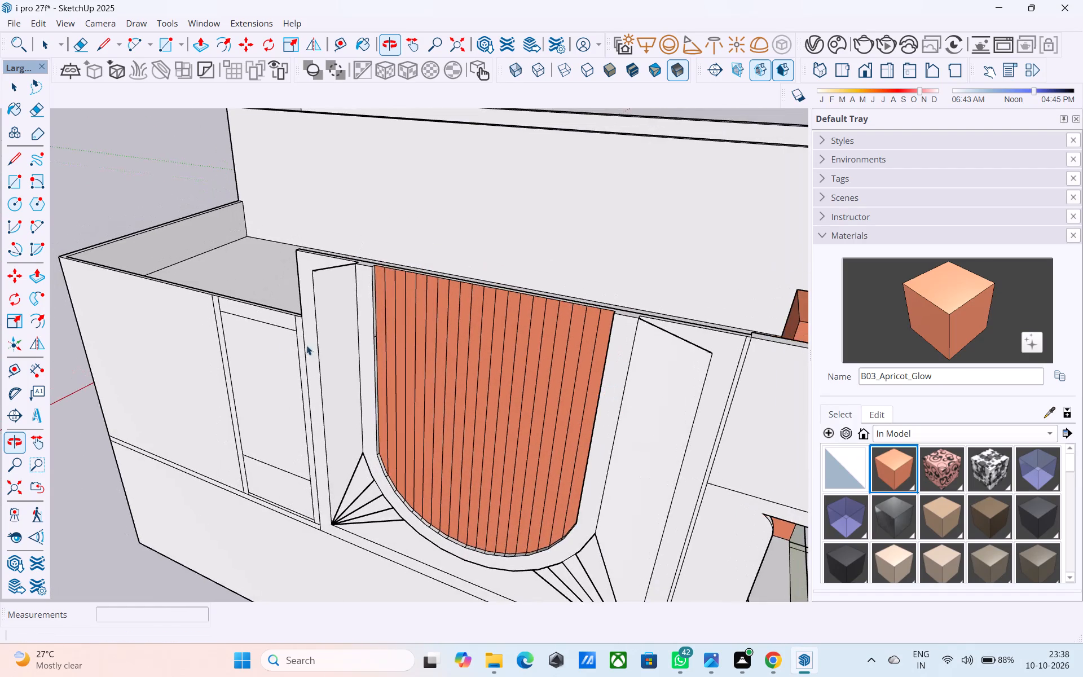
scroll(289, 328, up, 1)
click(289, 328)
key(m)
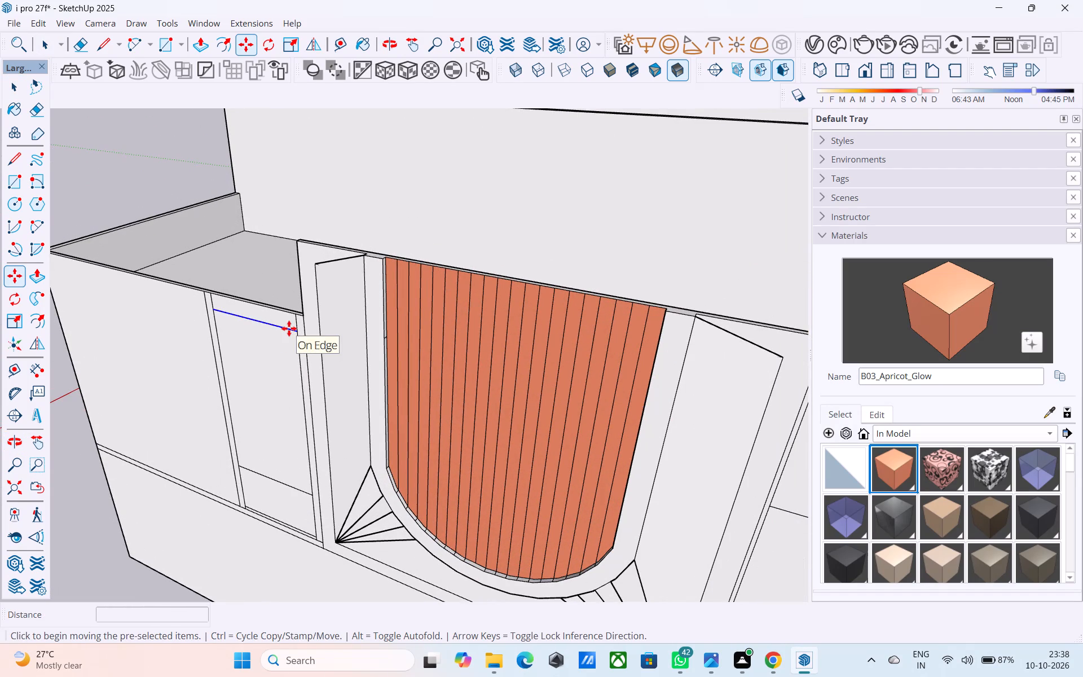
click(216, 315)
middle_drag(222, 339, 218, 354)
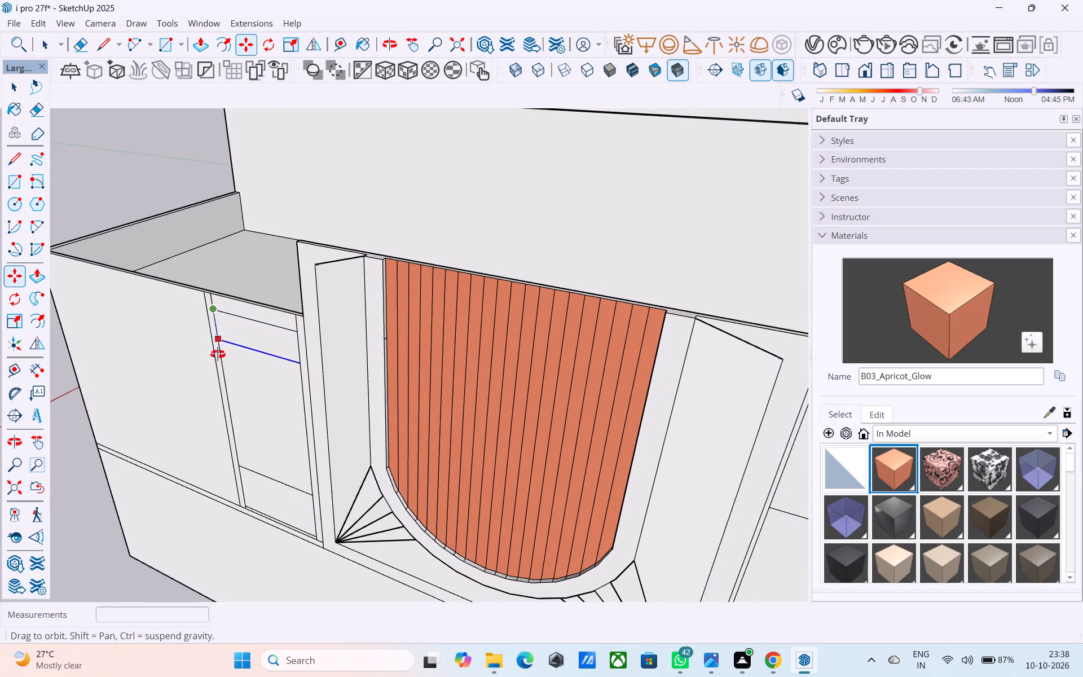
middle_drag(218, 354, 160, 413)
middle_drag(260, 275, 156, 308)
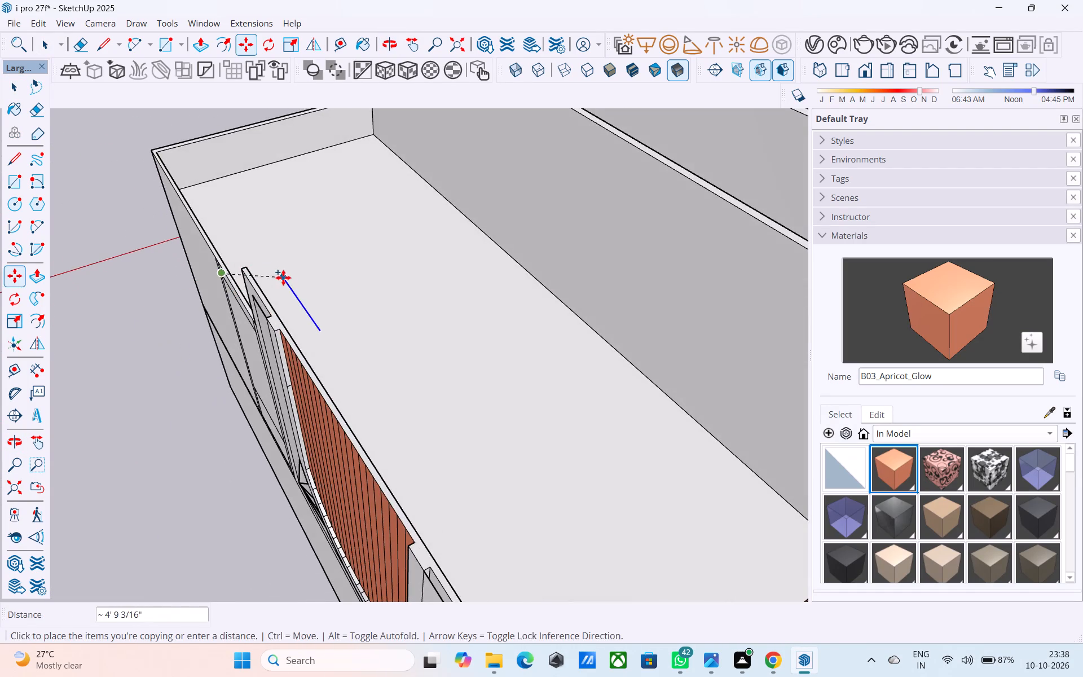
middle_drag(283, 278, 446, 263)
scroll(138, 266, up, 1)
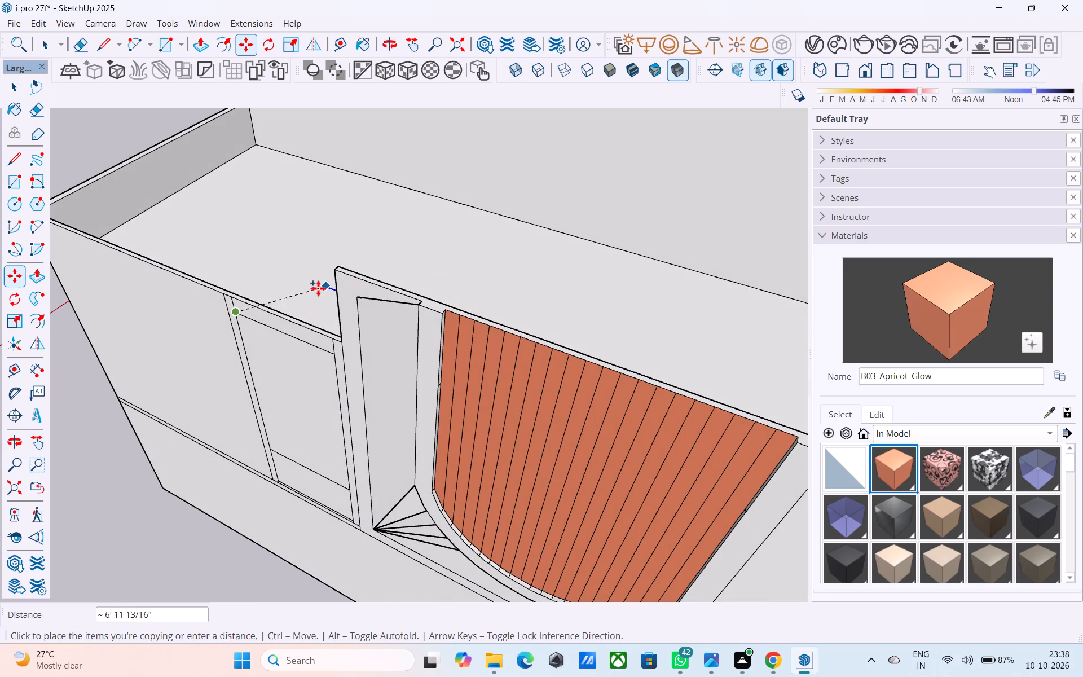
middle_drag(246, 342, 385, 274)
shift+middle_drag(296, 275, 412, 276)
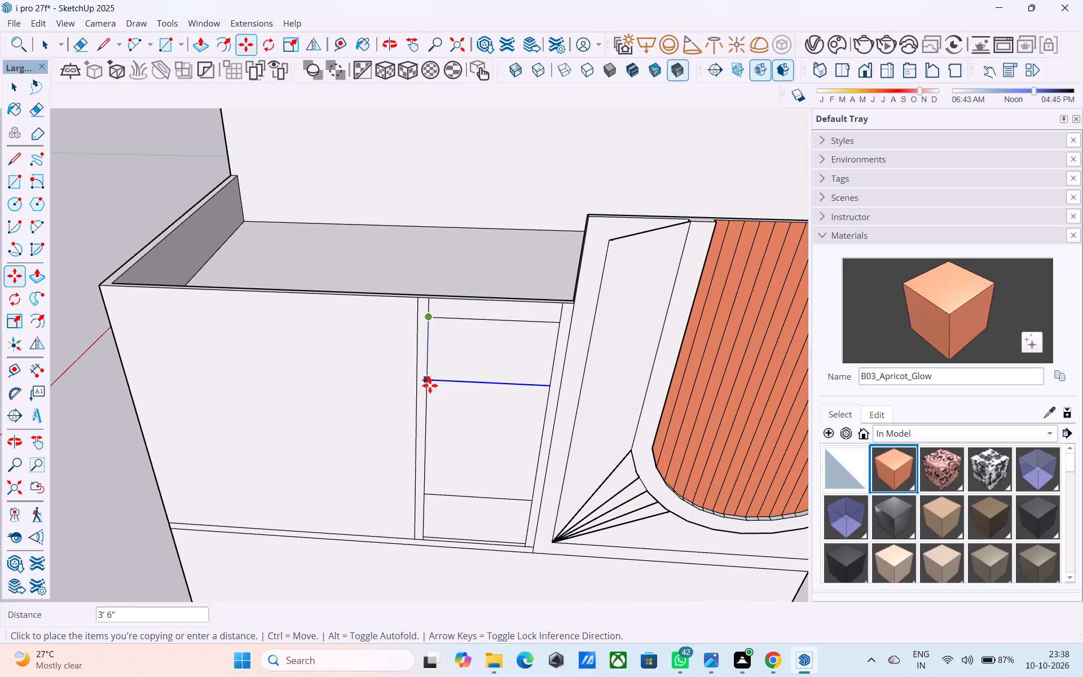
click(430, 385)
key(space)
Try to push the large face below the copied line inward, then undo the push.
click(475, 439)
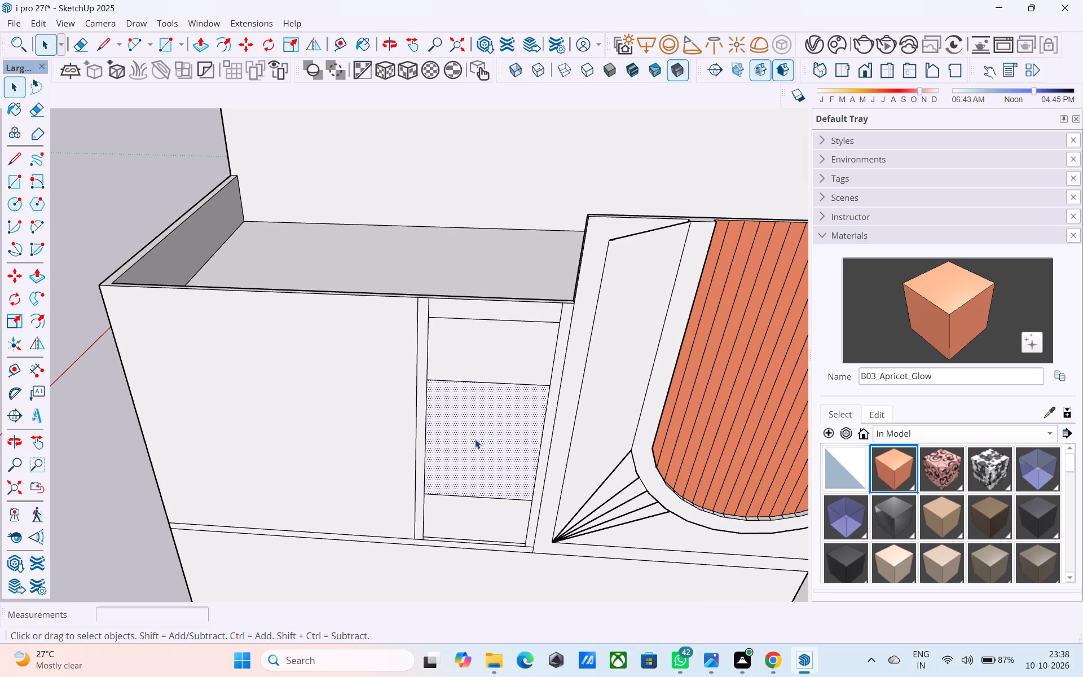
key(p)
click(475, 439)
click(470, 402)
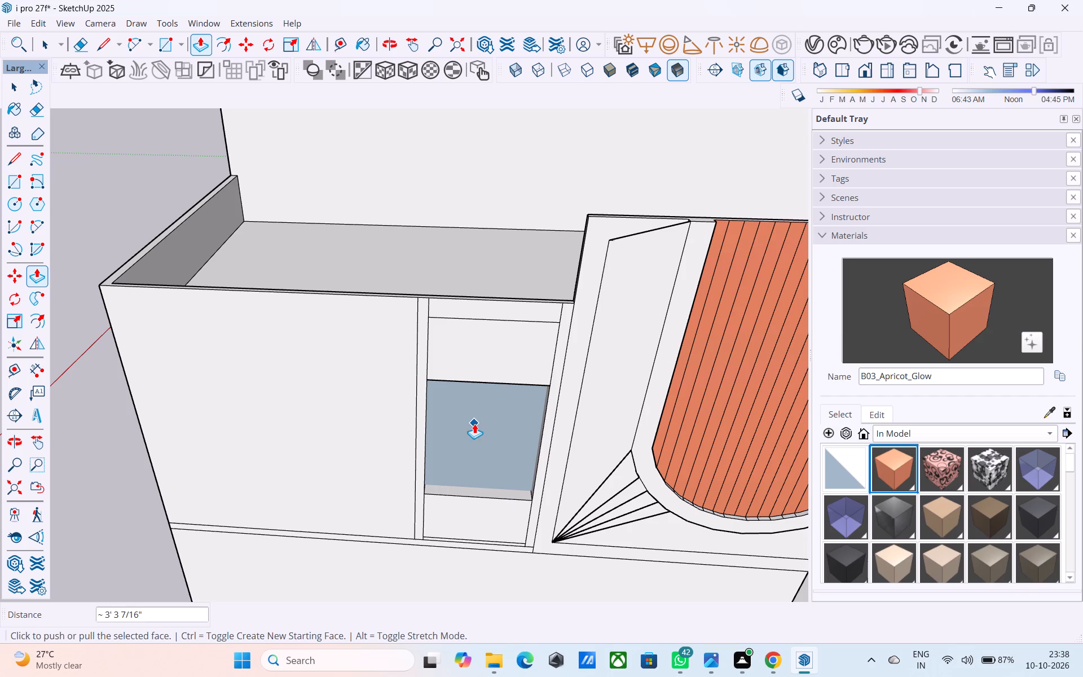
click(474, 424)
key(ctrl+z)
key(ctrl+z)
Copy the middle horizontal panel line 1' downward to form a band across the wall section.
key(space)
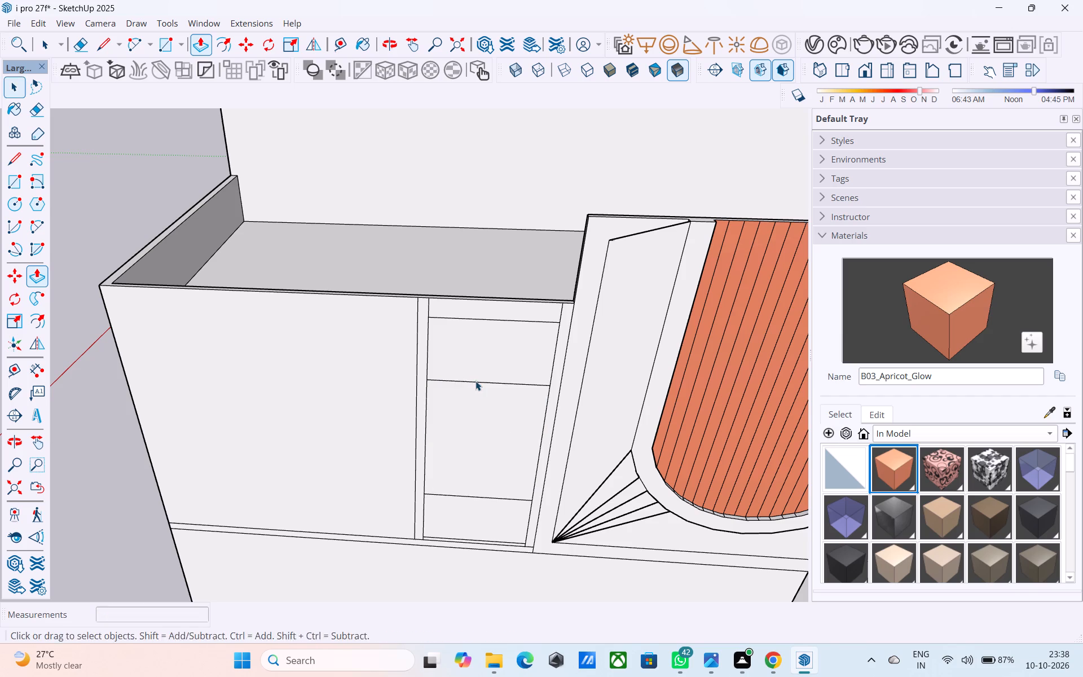
middle_drag(476, 381, 162, 409)
middle_drag(297, 413, 354, 332)
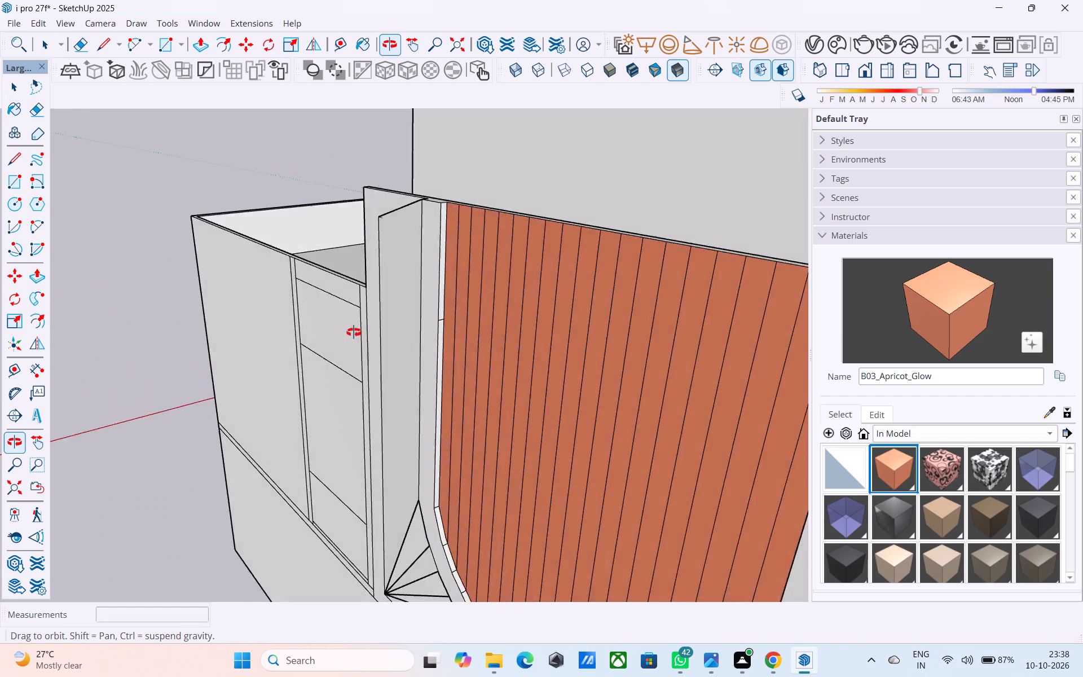
middle_drag(354, 332, 416, 310)
shift+middle_drag(369, 374, 369, 337)
scroll(373, 346, up, 3)
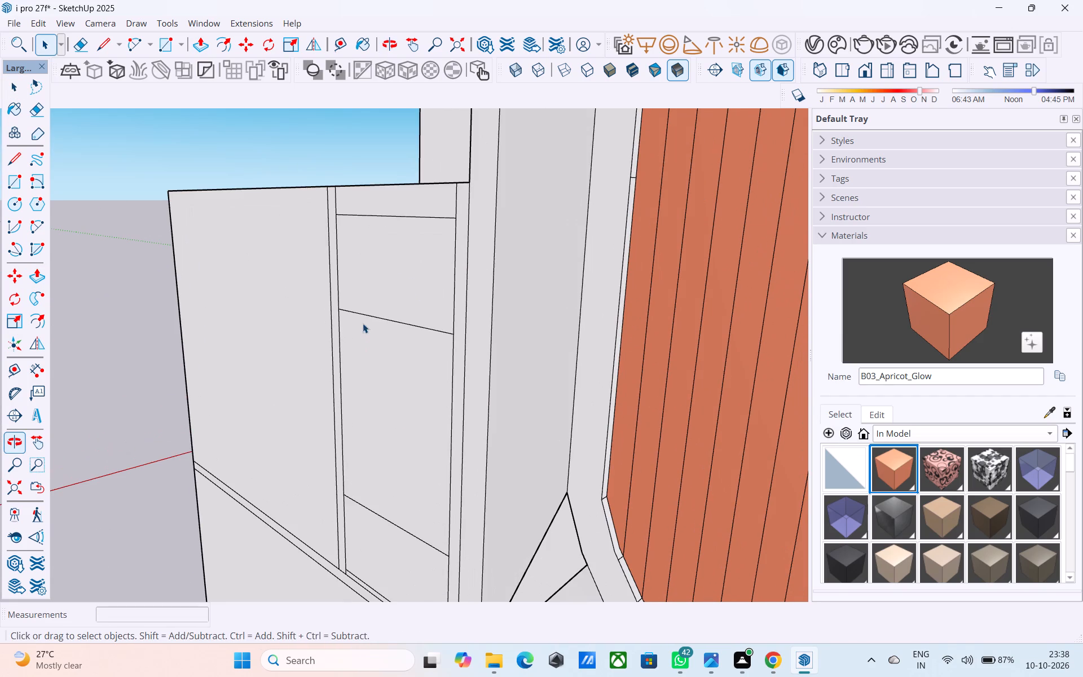
click(360, 315)
key(m)
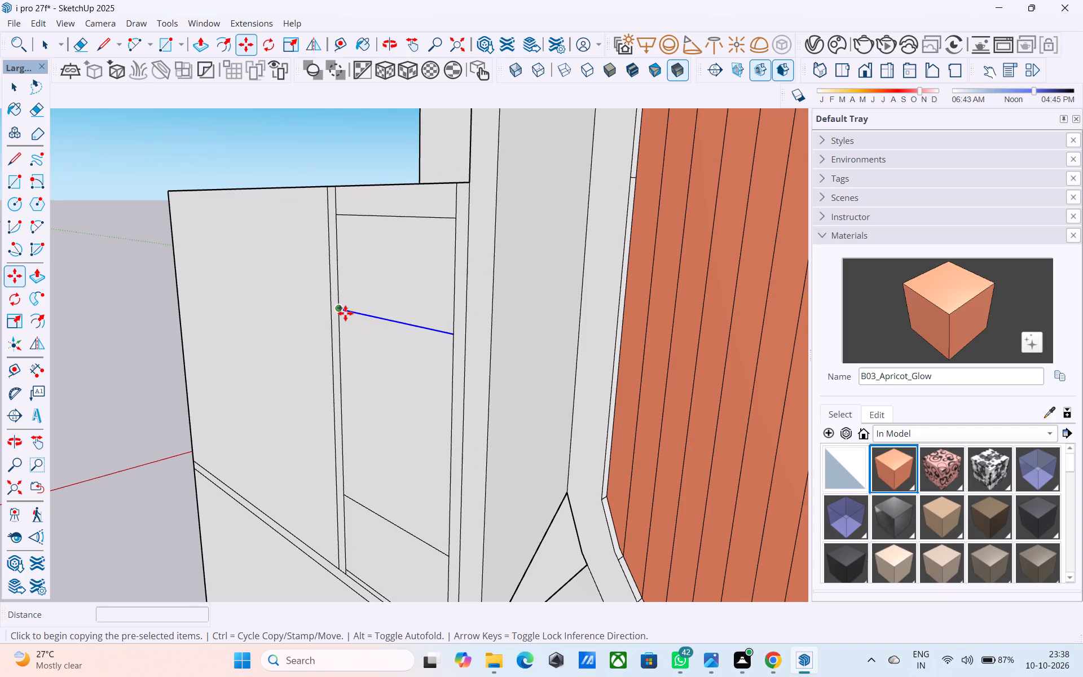
click(344, 313)
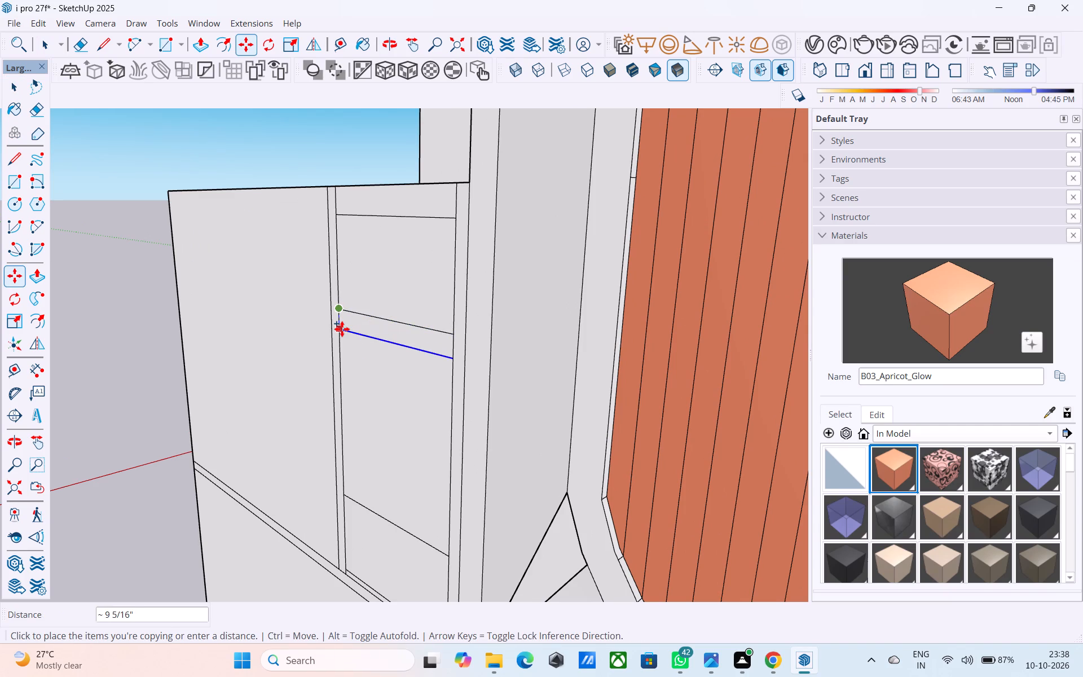
text(1')
key(Return)
key(space)
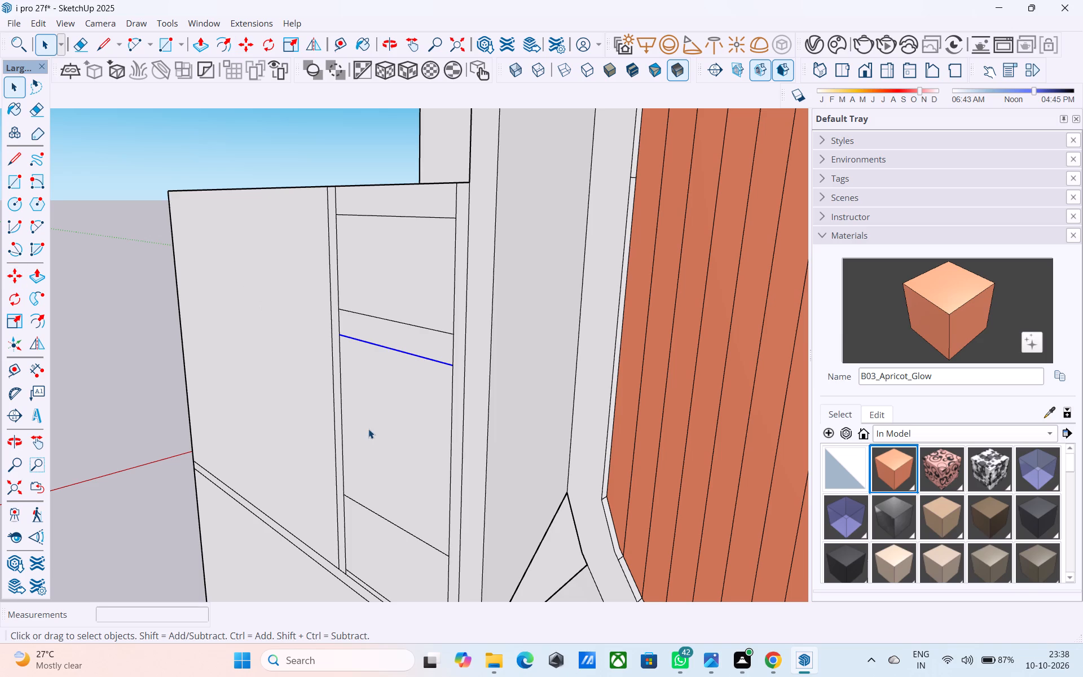
Push the large face below the 1' band 9" inward to cut an opening through the wall.
click(368, 429)
middle_drag(360, 436, 481, 446)
key(p)
click(481, 446)
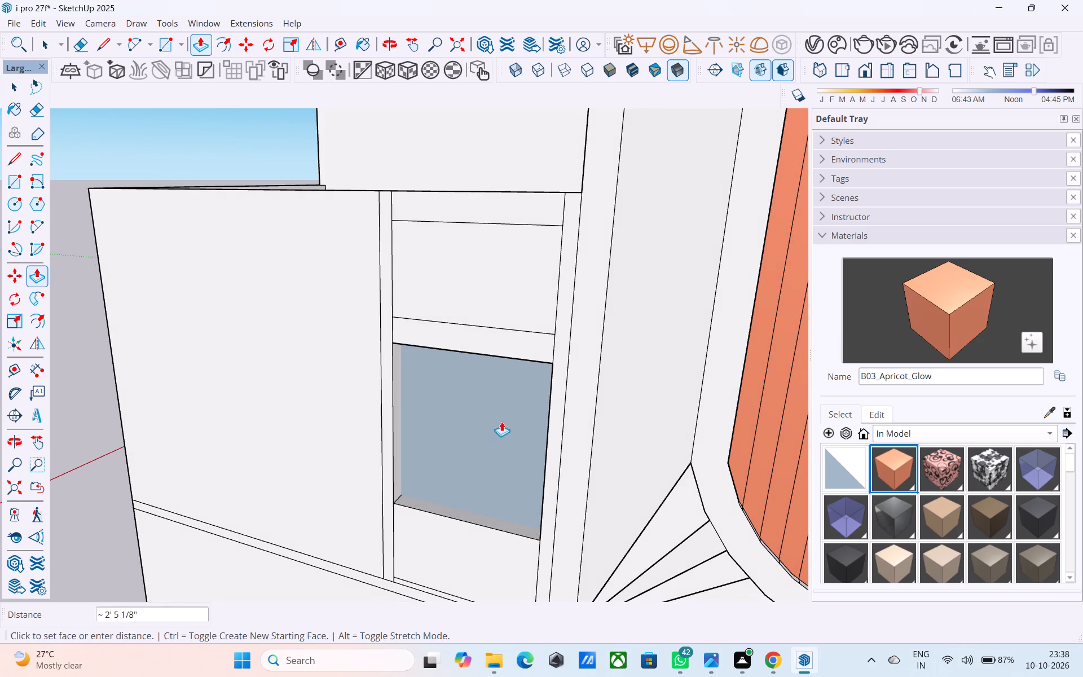
middle_drag(501, 421, 524, 417)
click(497, 415)
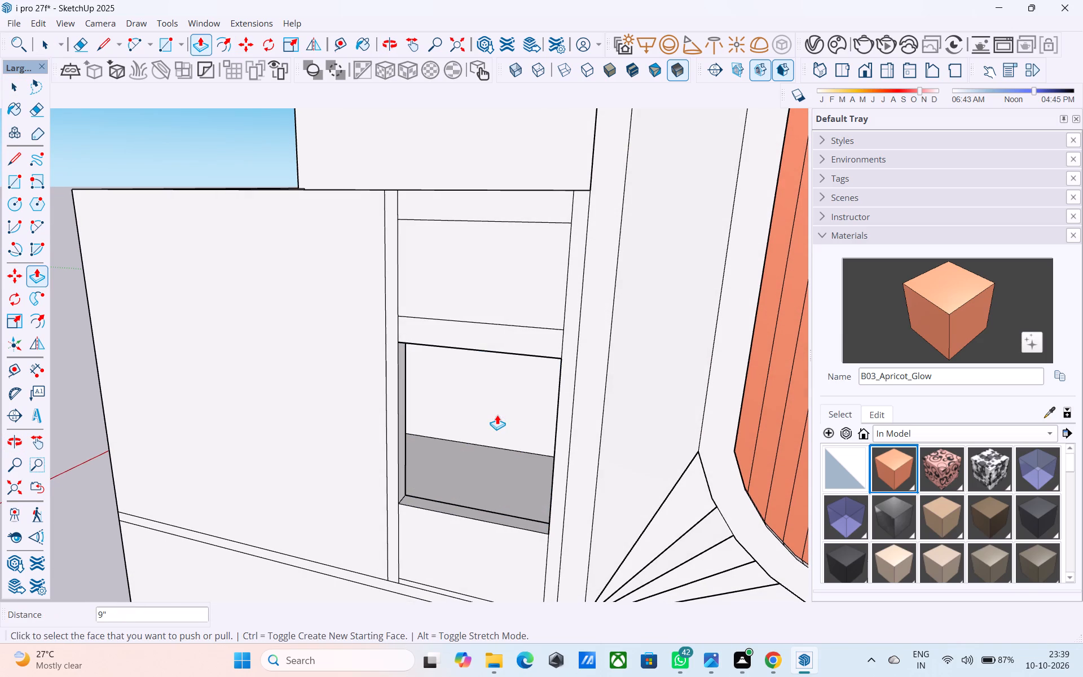
shift+middle_drag(500, 417, 567, 421)
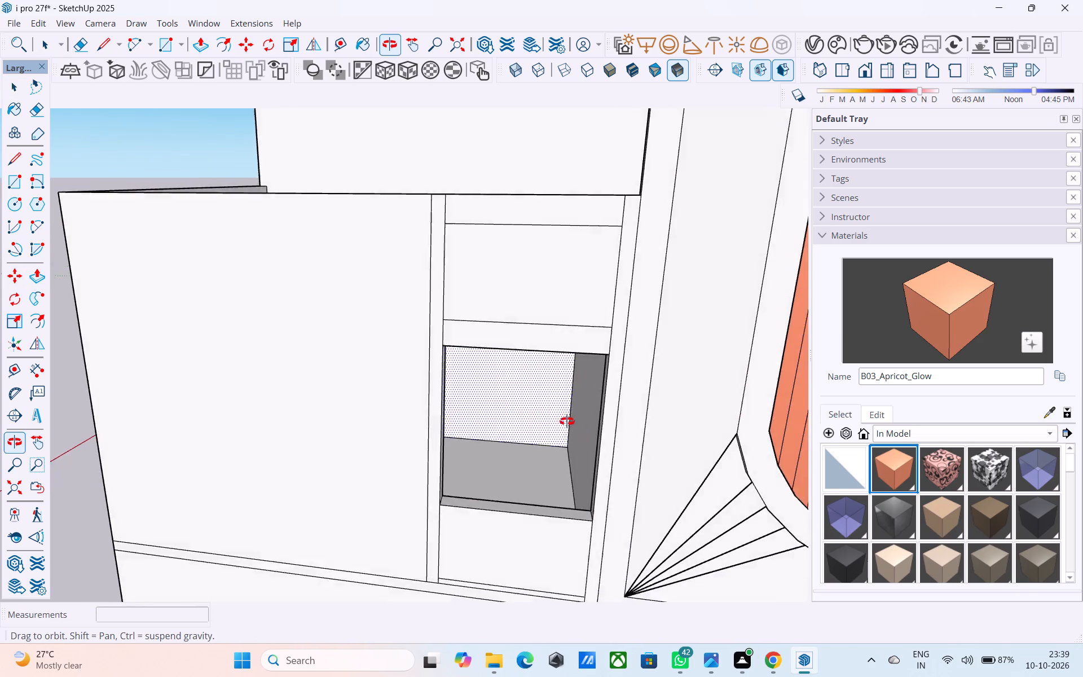
shift+middle_drag(567, 421, 555, 402)
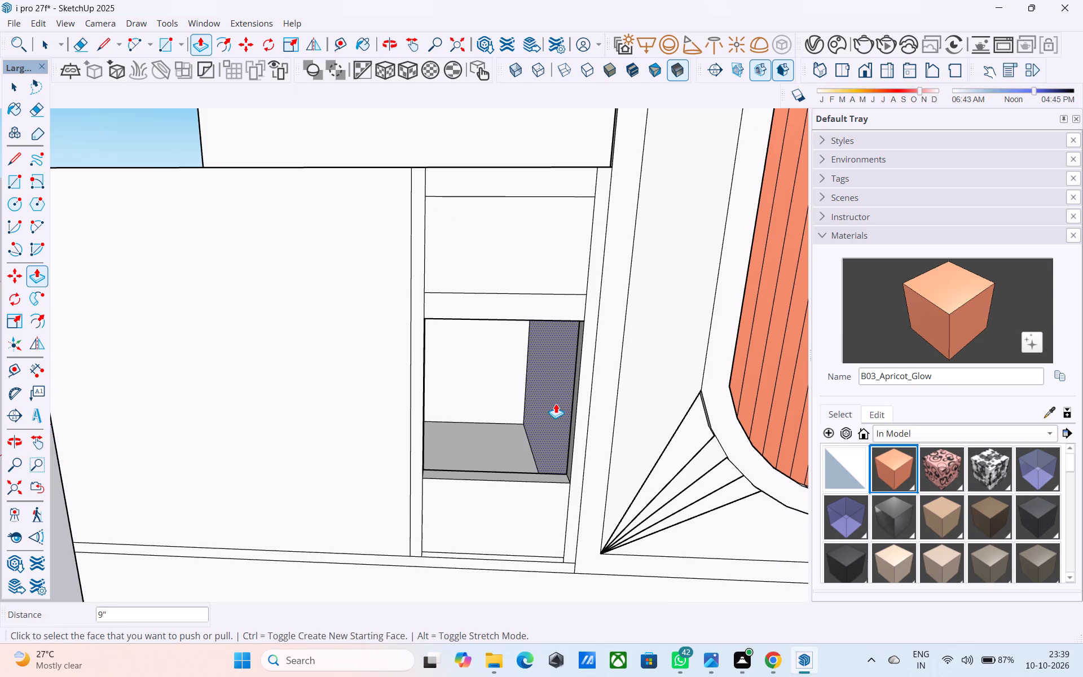
middle_drag(495, 530, 318, 540)
key(space)
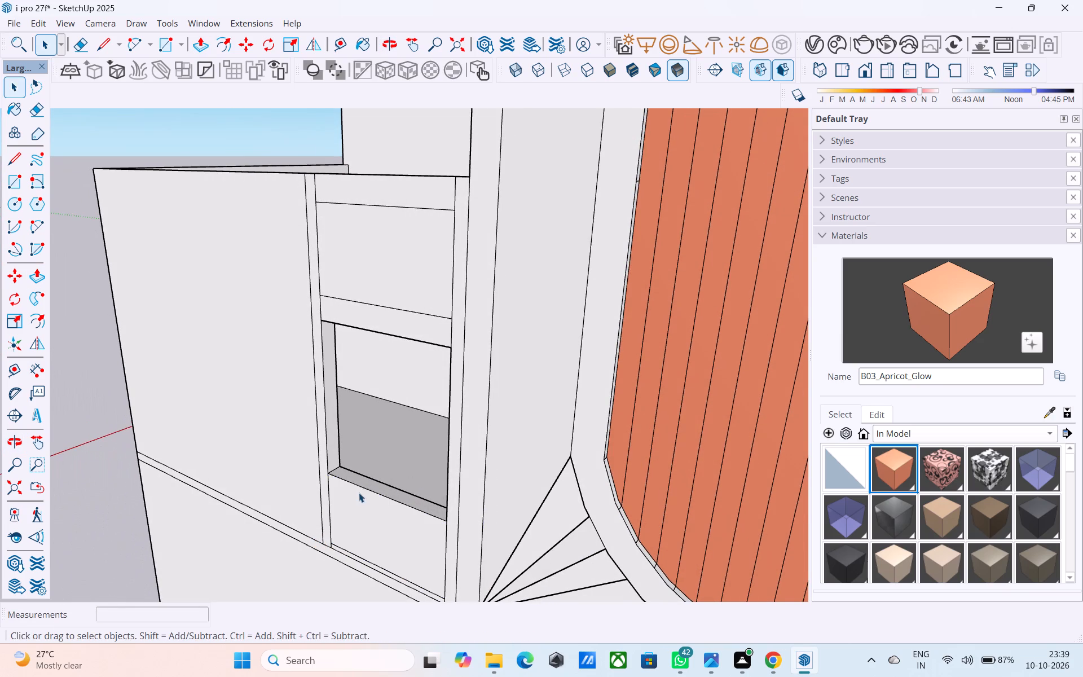
Push the opening's sill face 3' 6" down to extend the opening toward the lower wall line.
click(360, 484)
middle_drag(360, 484, 352, 499)
scroll(352, 500, up, 4)
click(368, 480)
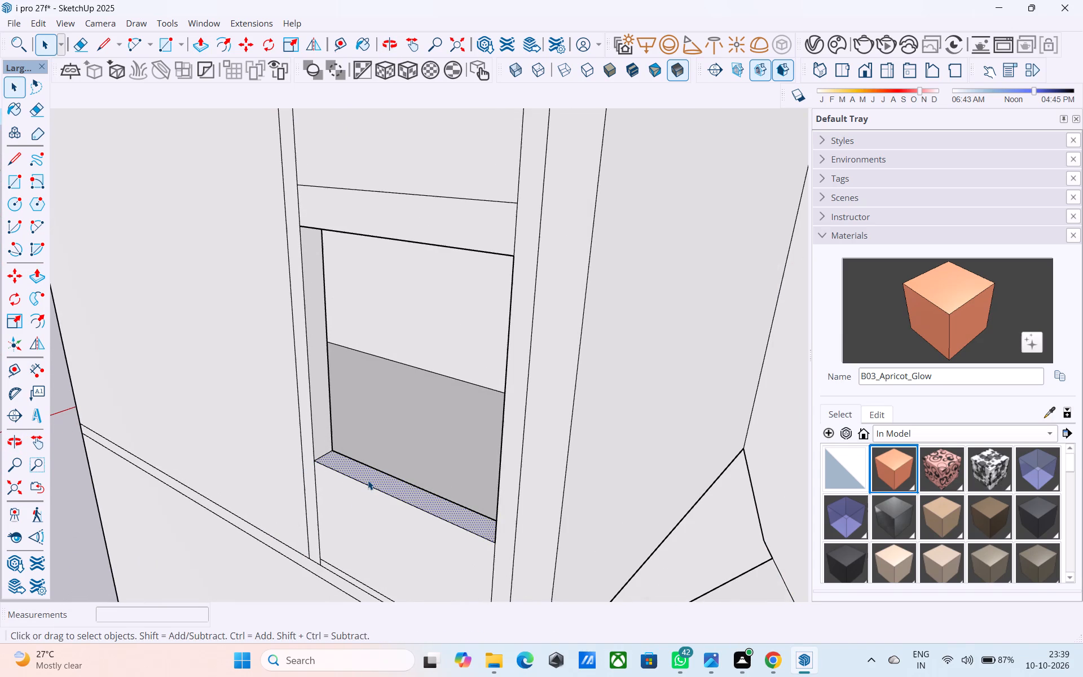
key(p)
click(368, 480)
click(362, 583)
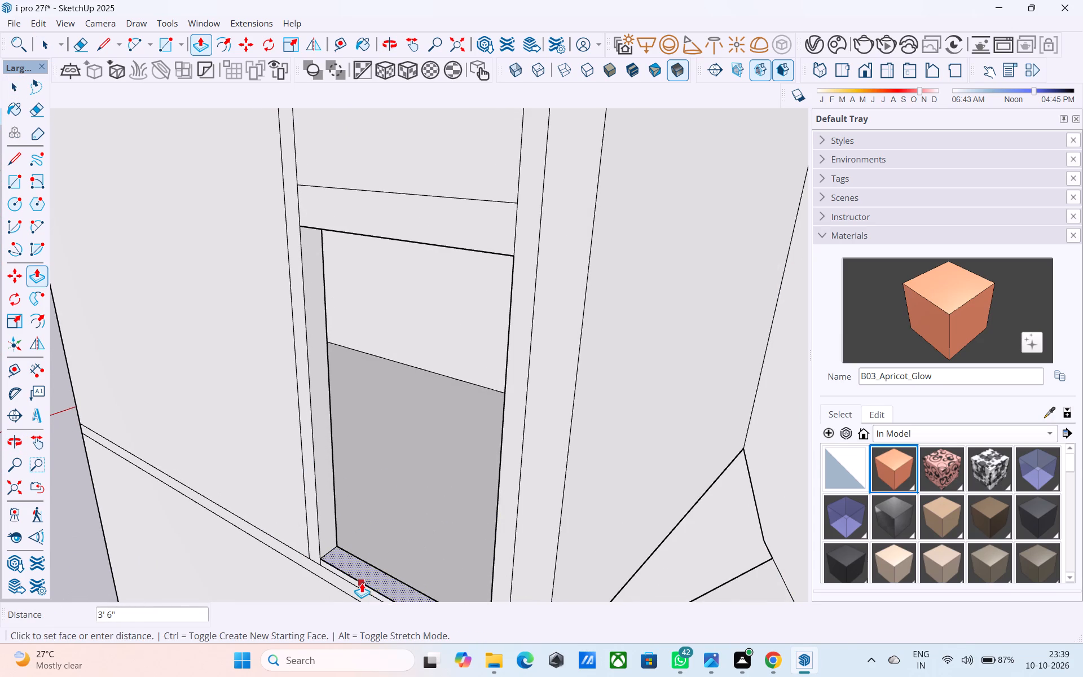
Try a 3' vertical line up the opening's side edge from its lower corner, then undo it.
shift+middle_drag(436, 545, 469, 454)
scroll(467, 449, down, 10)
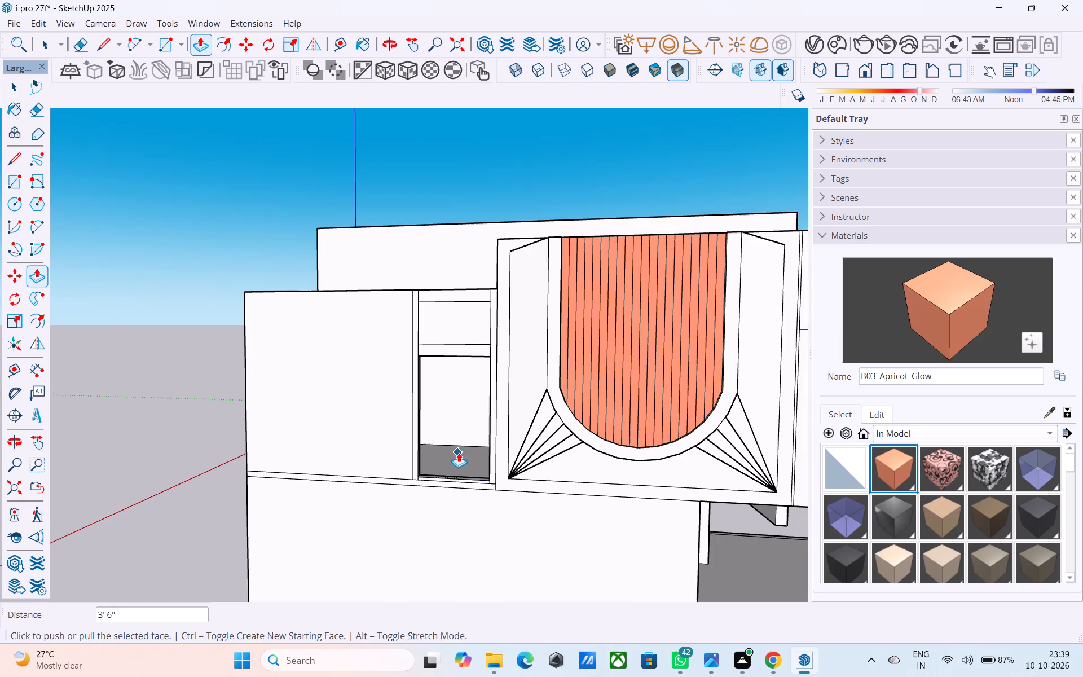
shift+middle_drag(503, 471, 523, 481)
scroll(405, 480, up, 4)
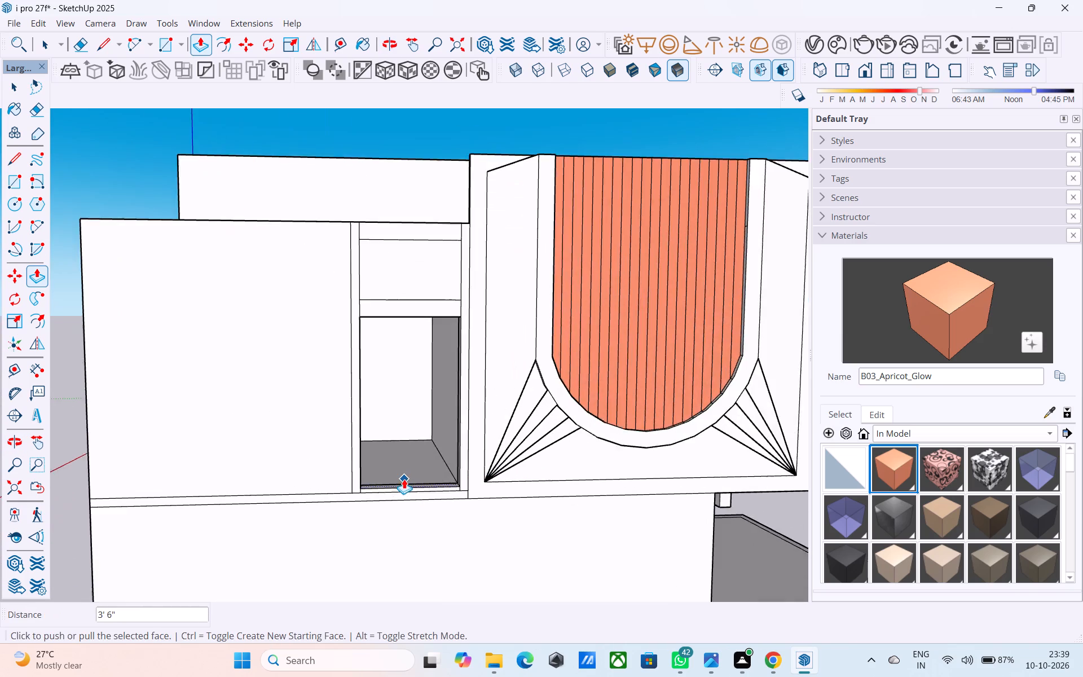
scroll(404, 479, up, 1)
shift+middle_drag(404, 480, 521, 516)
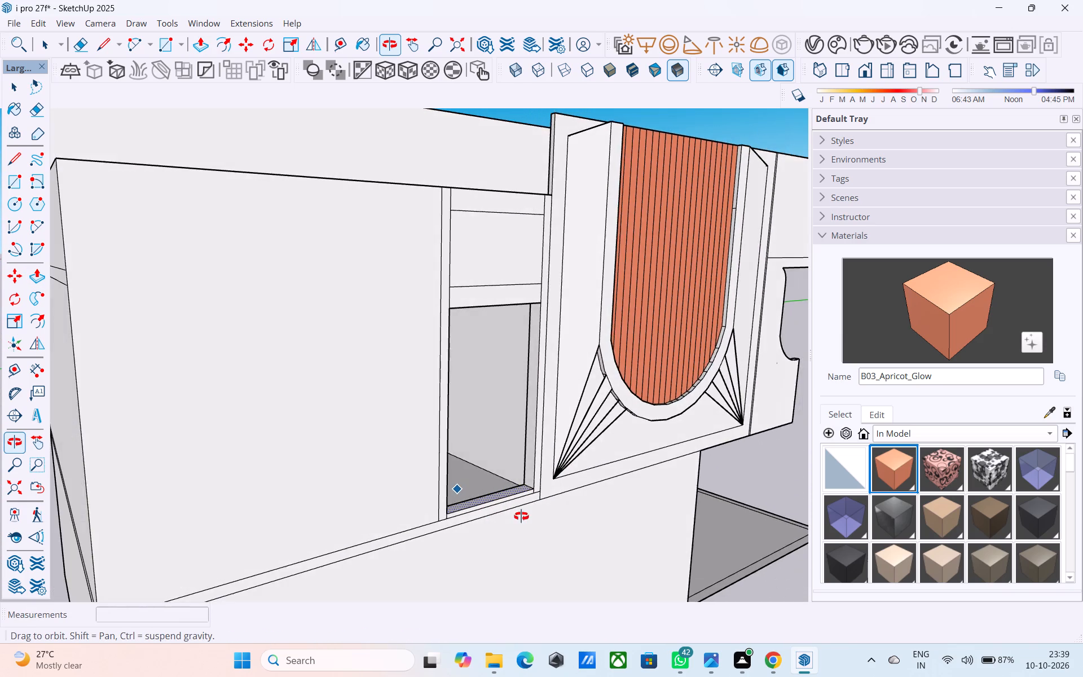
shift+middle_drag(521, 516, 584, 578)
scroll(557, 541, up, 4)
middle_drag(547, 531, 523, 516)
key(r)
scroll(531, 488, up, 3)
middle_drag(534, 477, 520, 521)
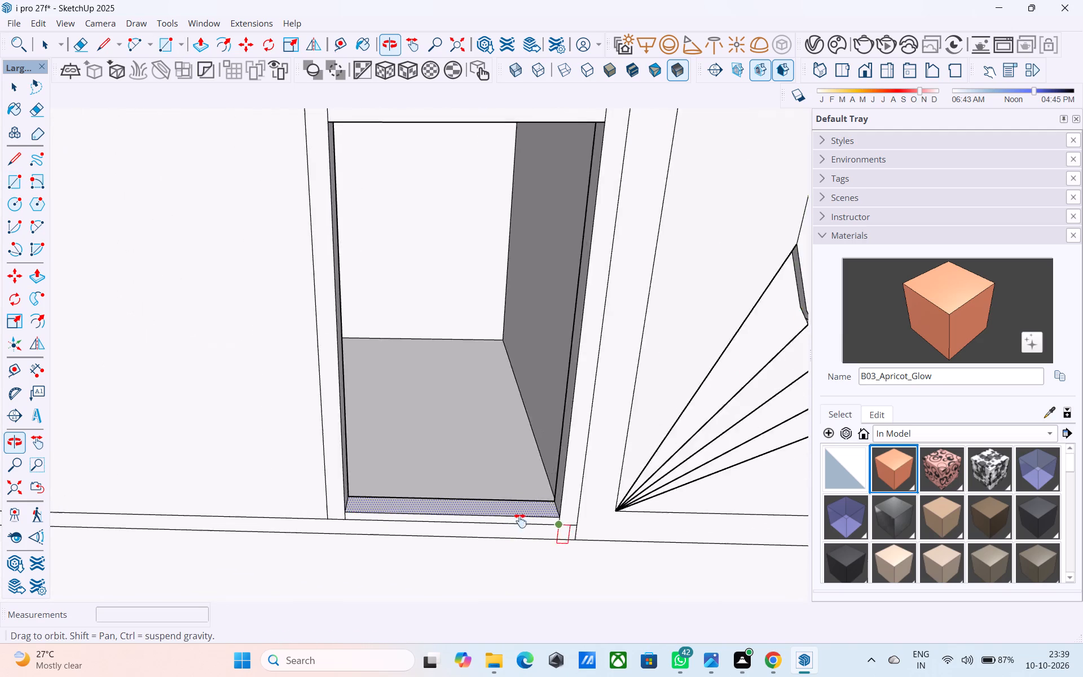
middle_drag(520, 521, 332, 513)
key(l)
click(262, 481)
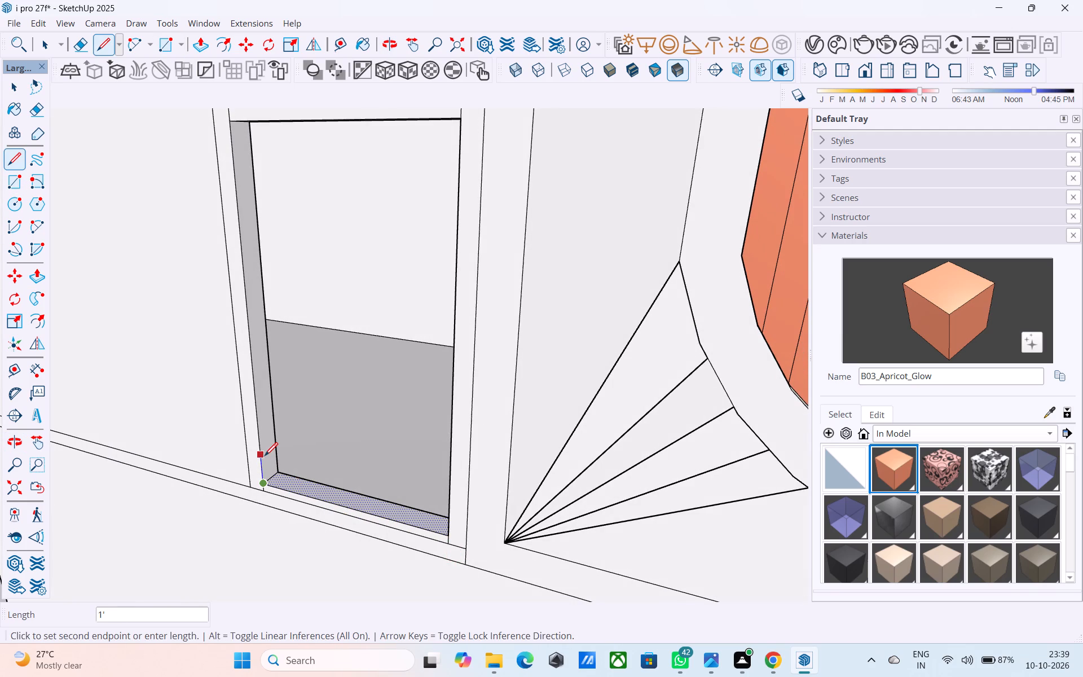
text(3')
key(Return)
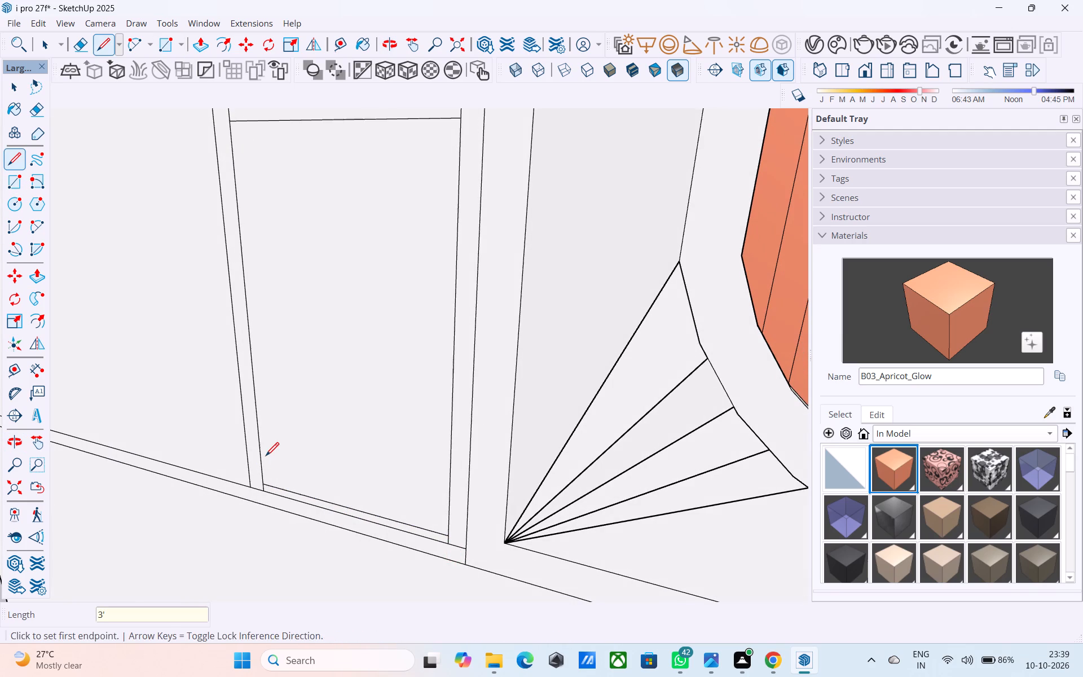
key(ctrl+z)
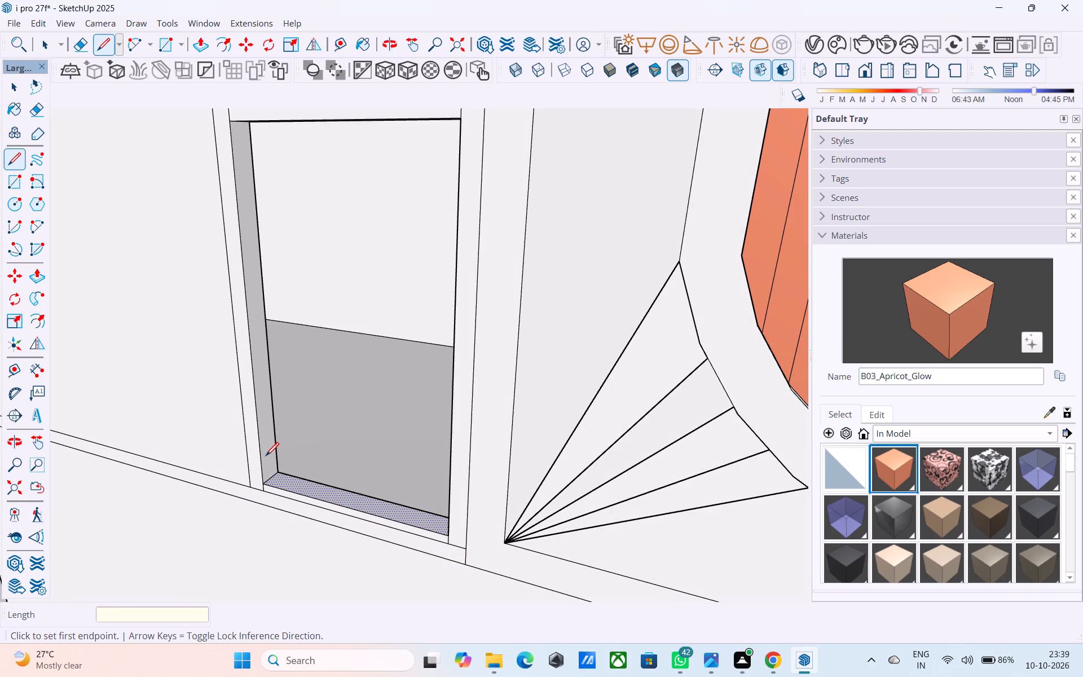
Draw a 3' vertical line up the opening's outer side edge from its lower corner.
key(l)
middle_drag(241, 483, 244, 507)
click(268, 489)
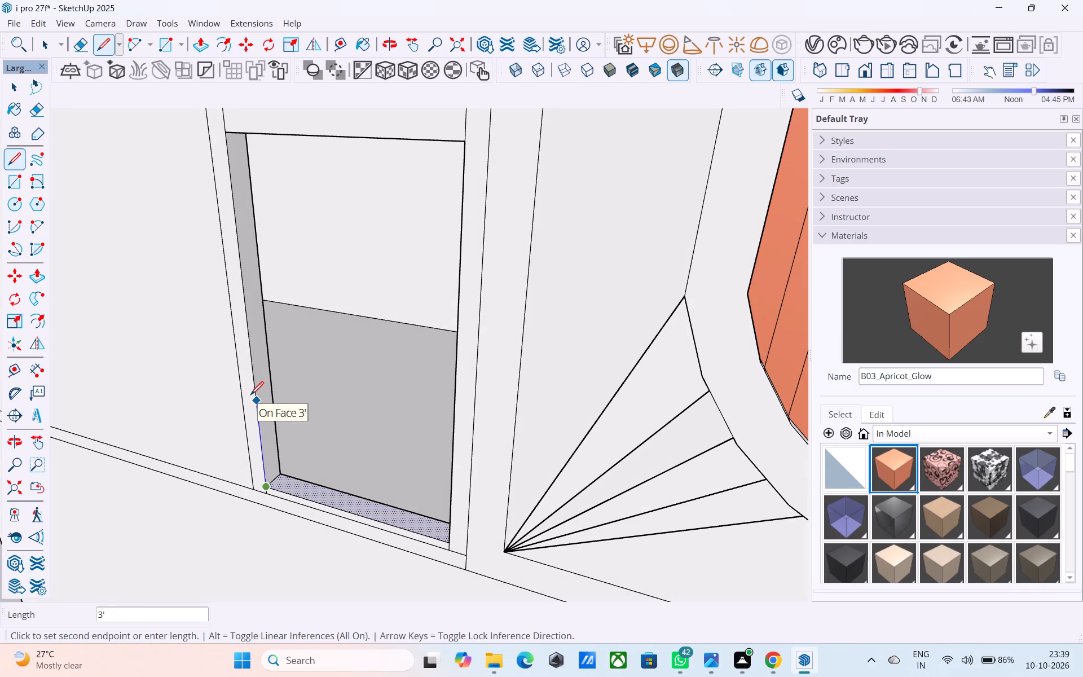
key(Return)
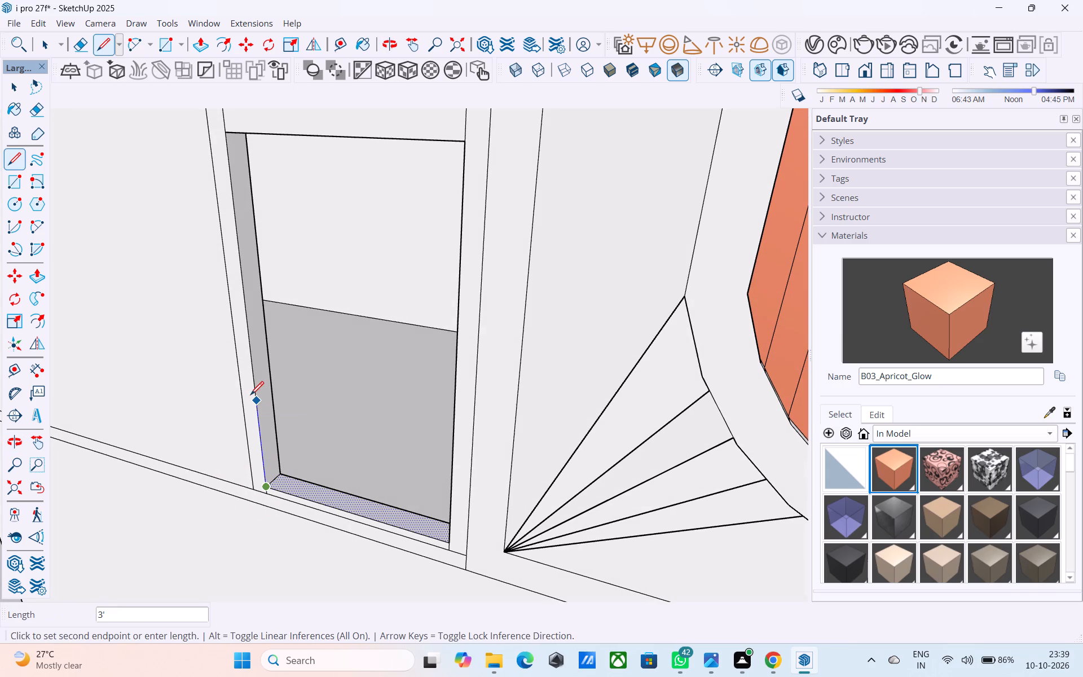
click(264, 402)
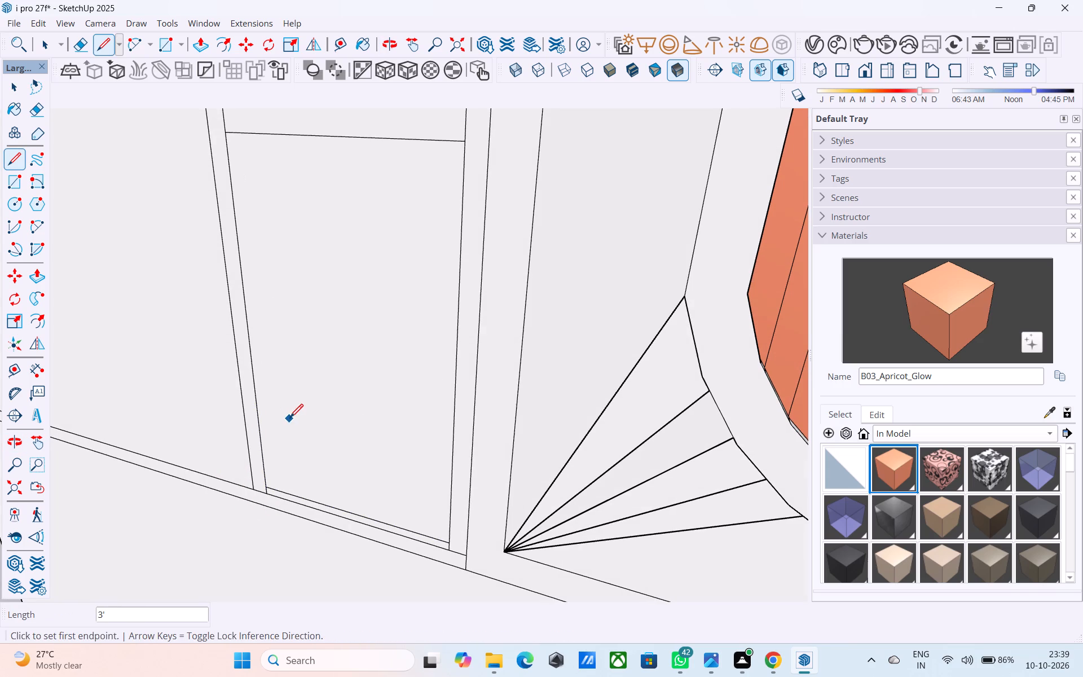
Delete the face covering the opening.
key(space)
click(333, 382)
key(Delete)
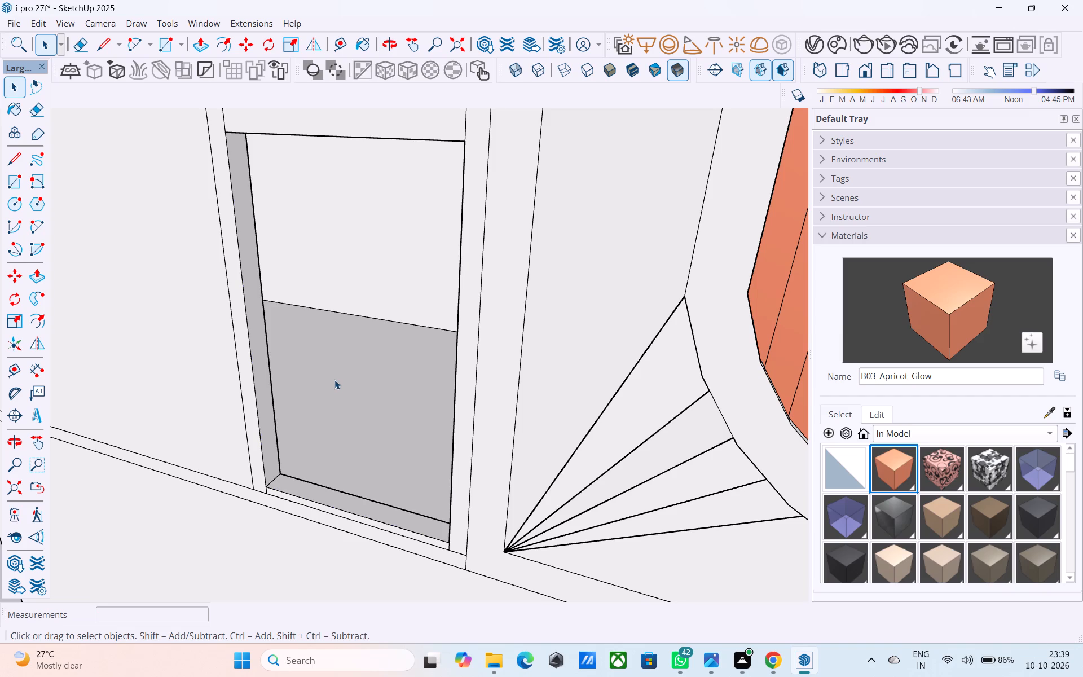
Draw a 3' by 6' rectangle across the opening's lower part and delete the face covering the opening above it.
key(r)
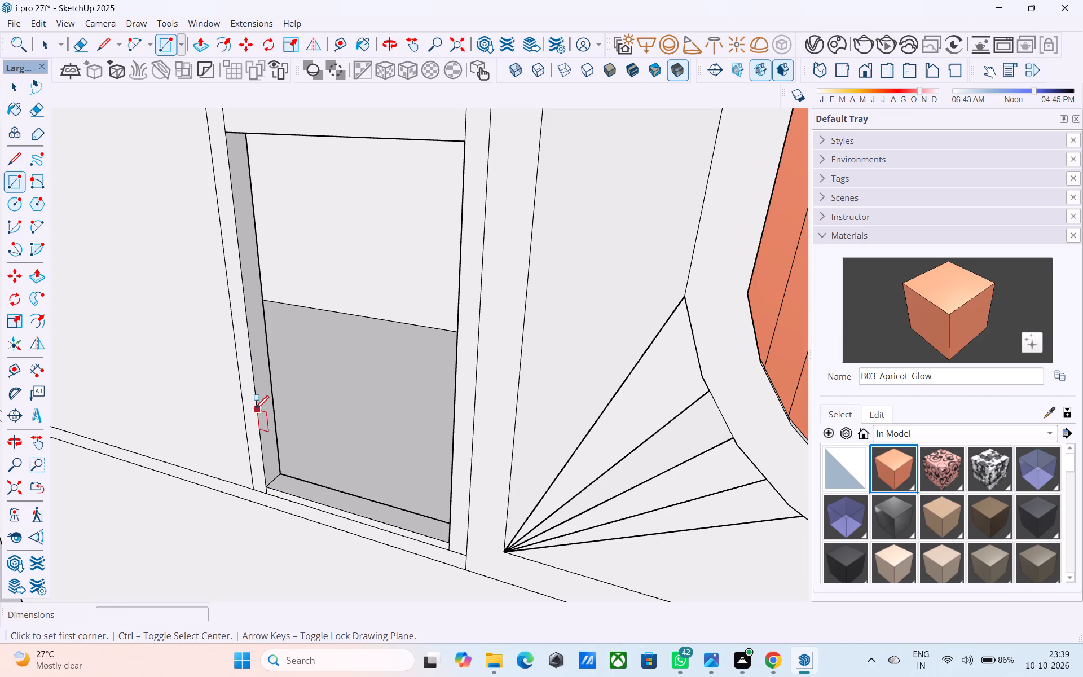
click(257, 406)
click(451, 541)
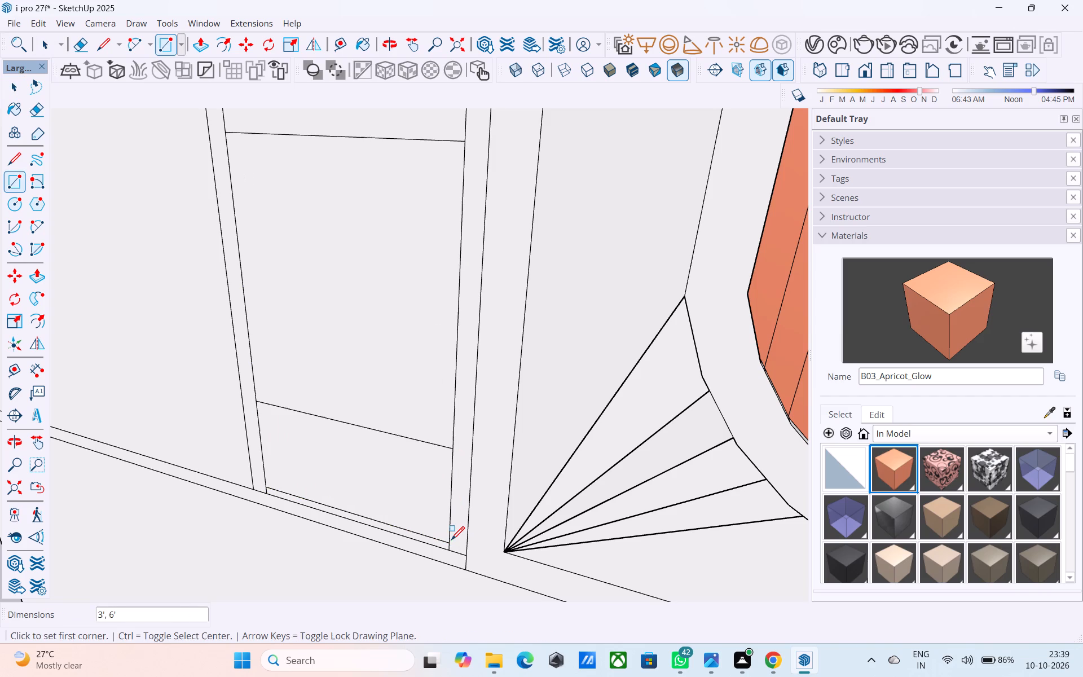
key(space)
click(354, 374)
key(Delete)
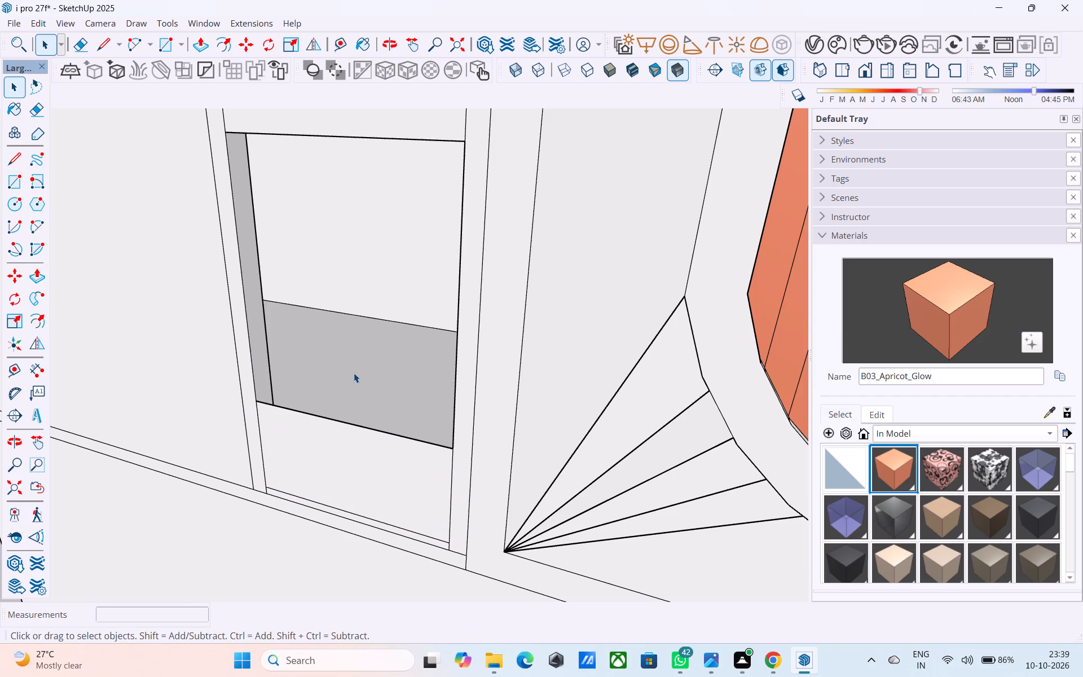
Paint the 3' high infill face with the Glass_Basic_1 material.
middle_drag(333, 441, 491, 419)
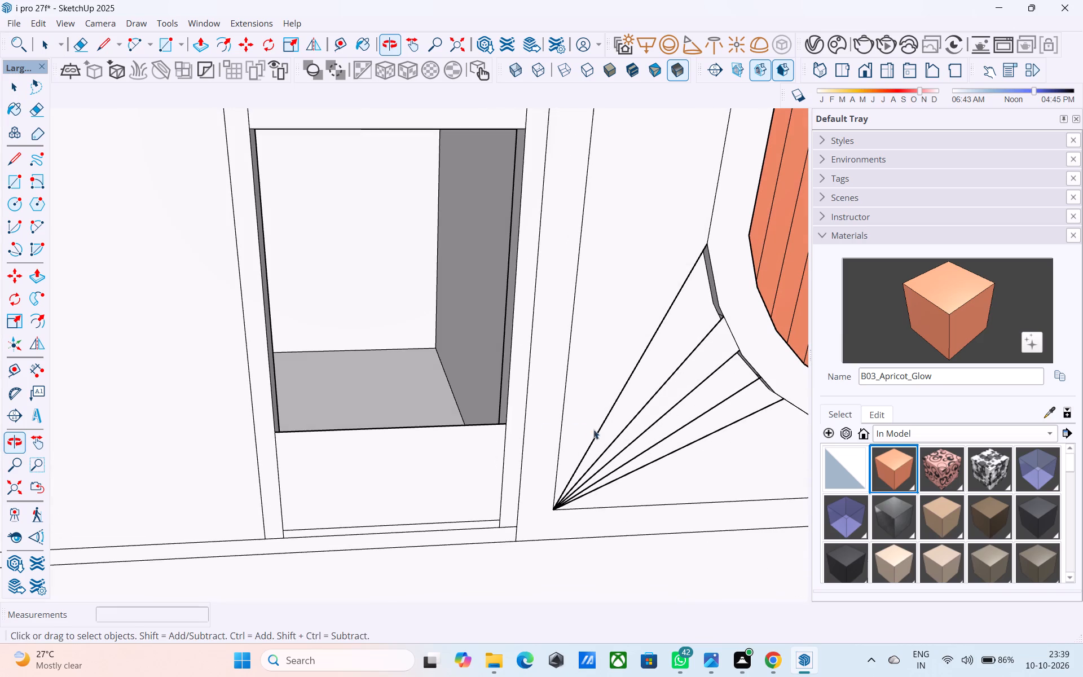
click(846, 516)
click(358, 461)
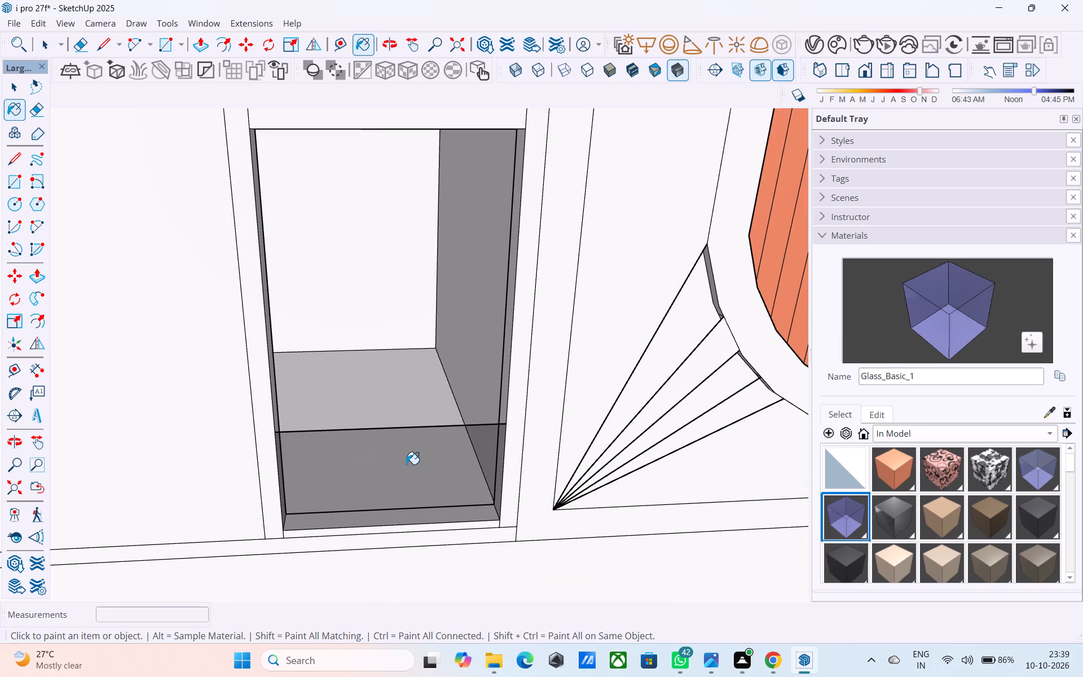
Paint the 3' high infill face at the bottom of the opening with the Glass_Basic_01 material.
middle_drag(406, 464, 440, 456)
click(1045, 474)
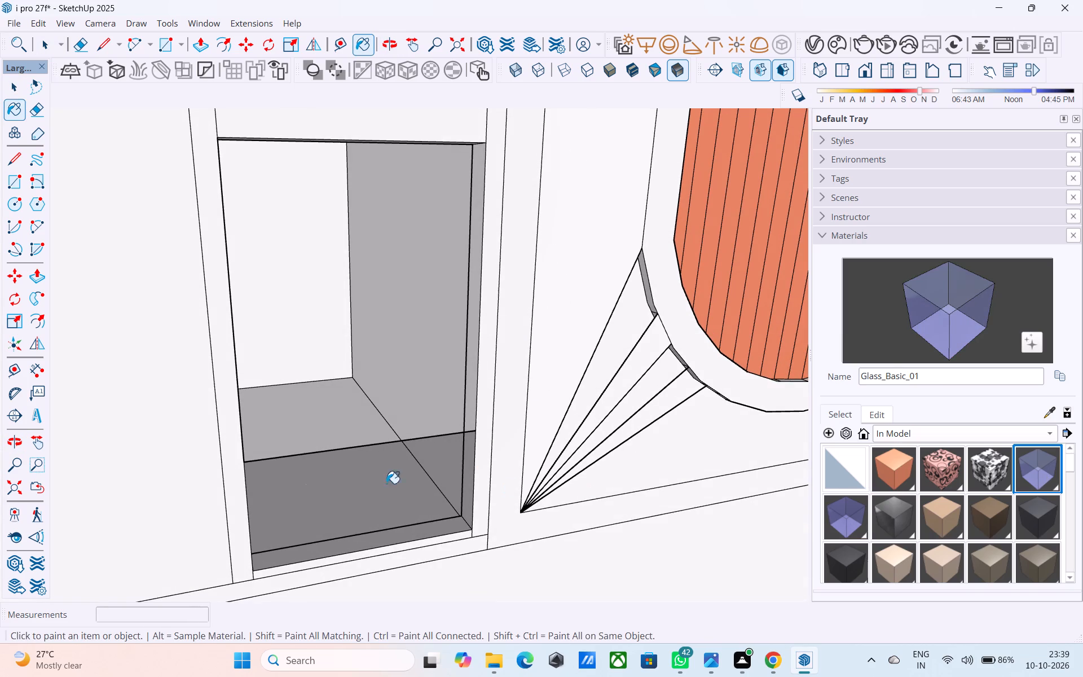
click(332, 469)
Draw a 14' 3" by 21' rectangle between the inner wall-top corners to close the ceiling of the room behind the opening.
middle_drag(332, 467, 370, 417)
scroll(370, 417, down, 2)
middle_drag(458, 433, 392, 452)
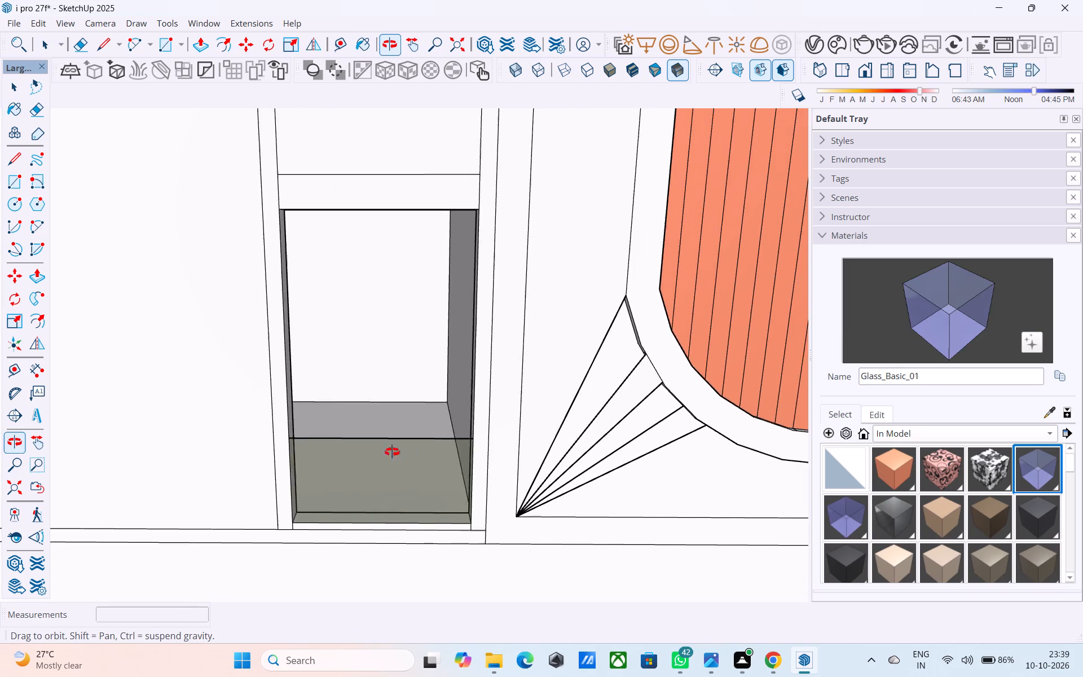
middle_drag(392, 452, 554, 415)
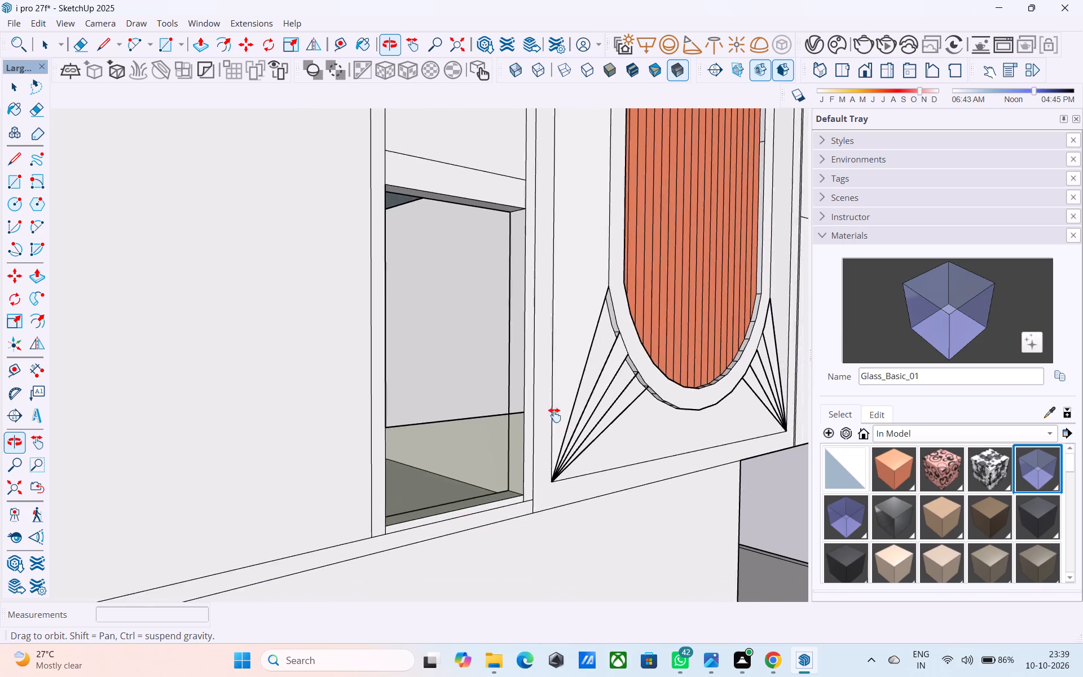
middle_drag(554, 415, 332, 676)
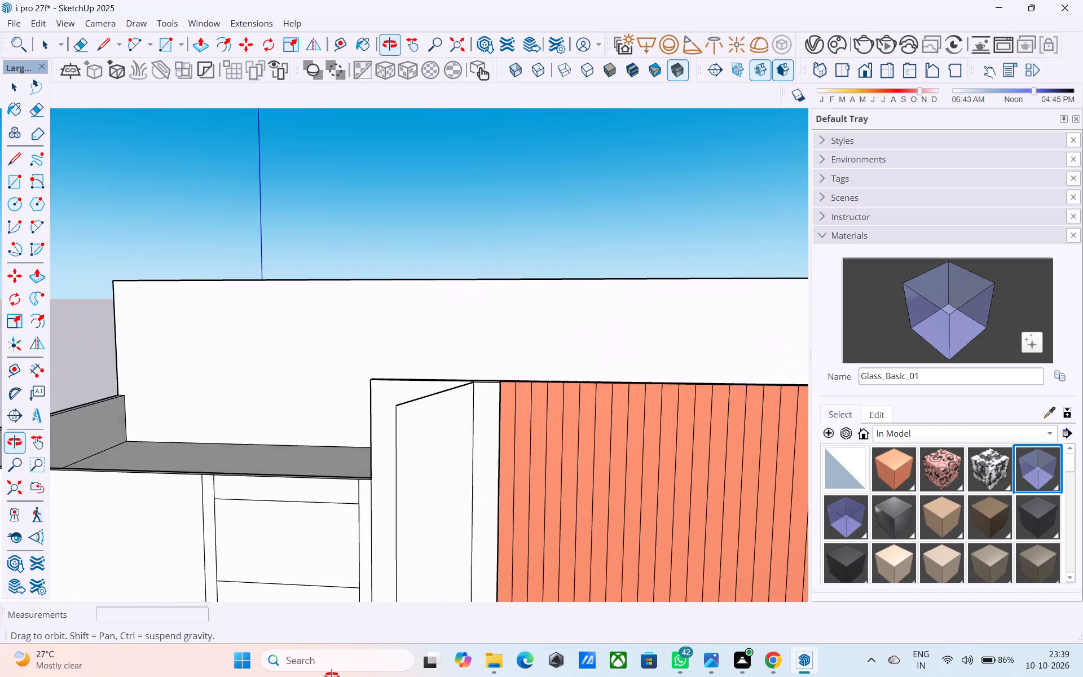
middle_drag(332, 676, 368, 311)
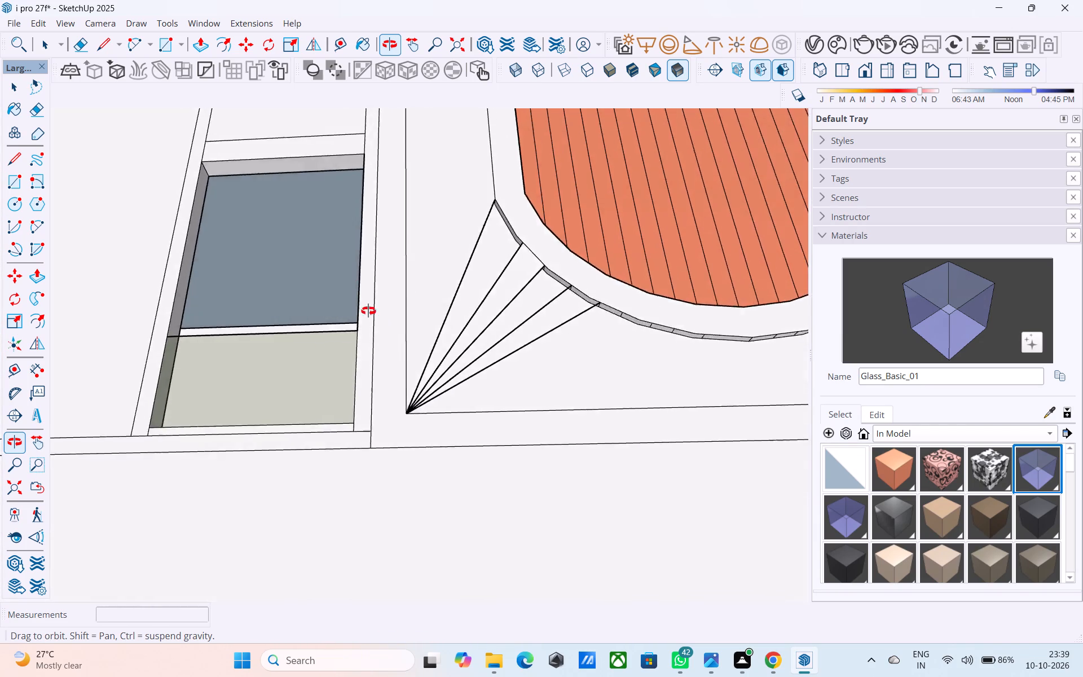
middle_drag(368, 311, 508, 393)
scroll(391, 370, up, 6)
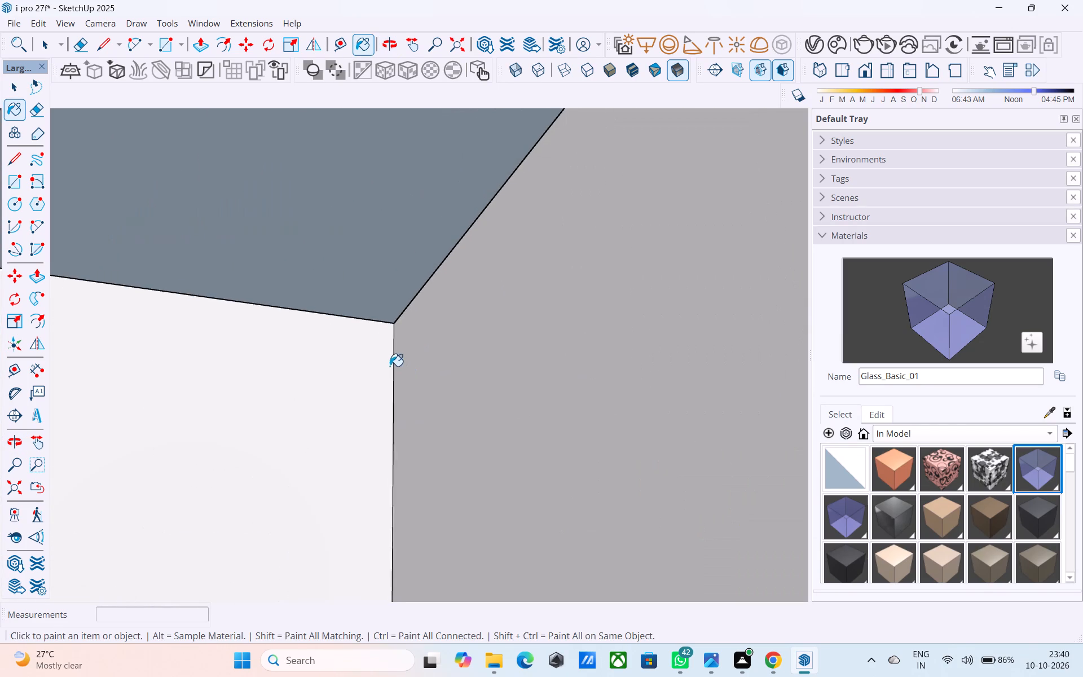
scroll(390, 366, up, 1)
key(space)
scroll(390, 366, down, 4)
key(r)
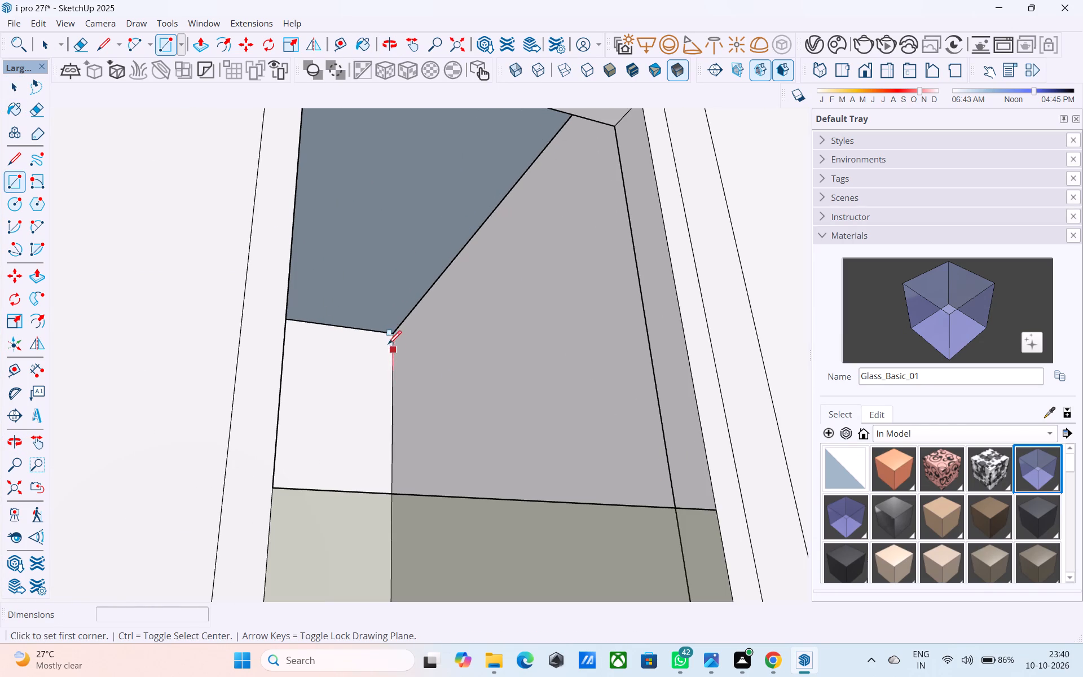
click(386, 335)
shift+middle_drag(386, 335, 223, 357)
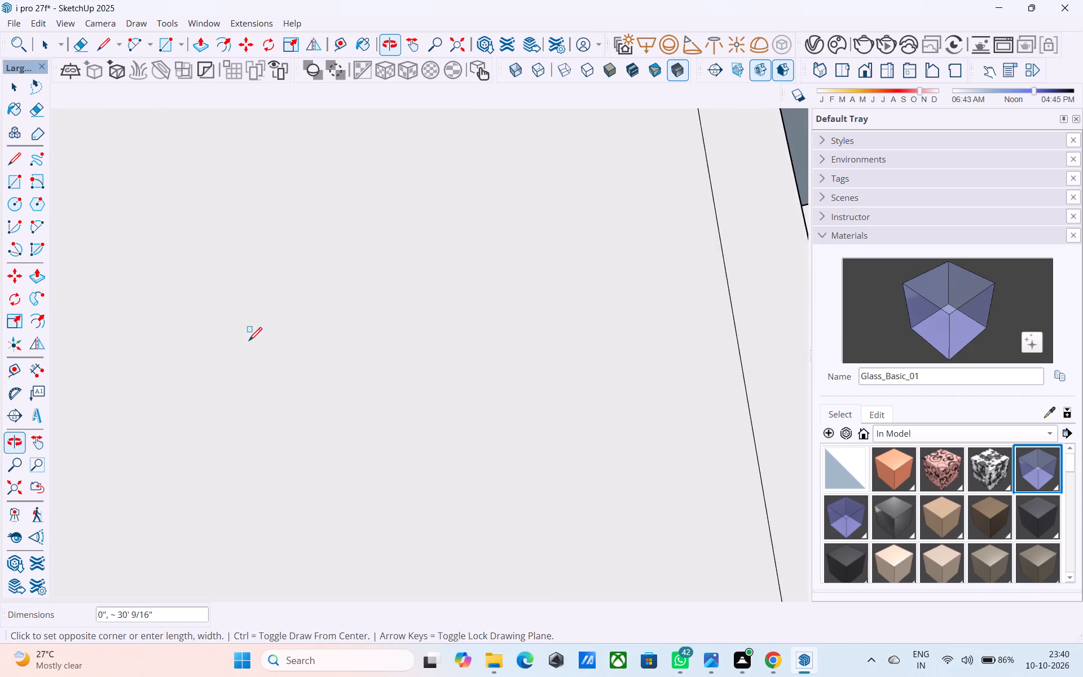
scroll(250, 341, down, 10)
shift+middle_drag(460, 363, 372, 414)
scroll(397, 366, up, 5)
middle_drag(429, 343, 362, 357)
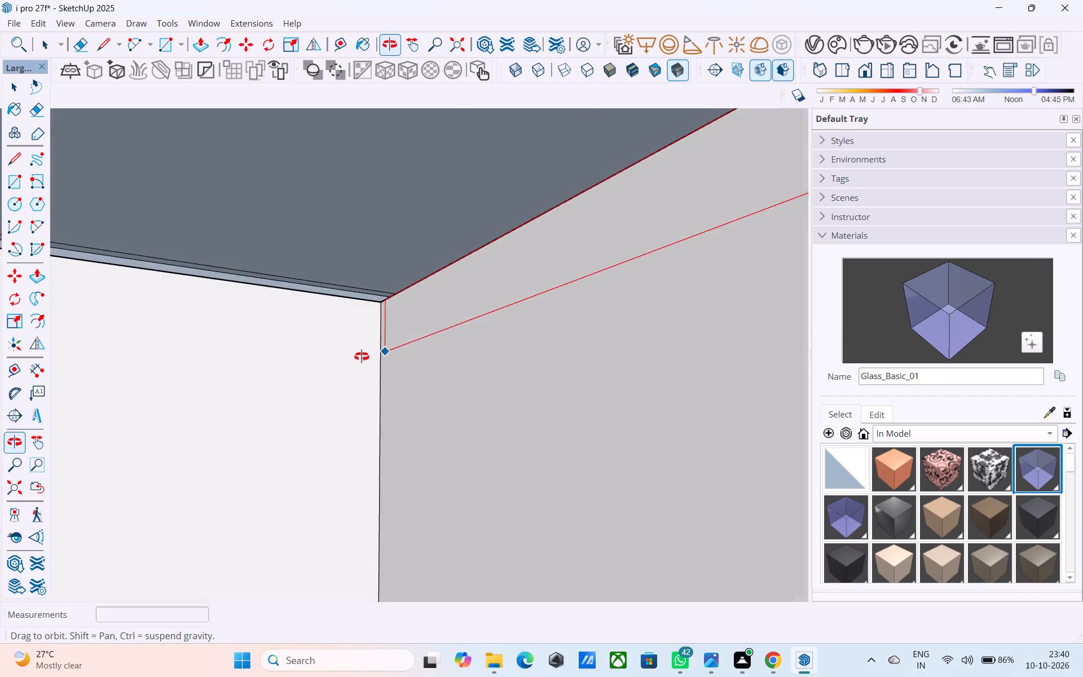
middle_drag(362, 357, 649, 370)
shift+scroll(408, 338, down, 3)
shift+middle_drag(399, 355, 658, 371)
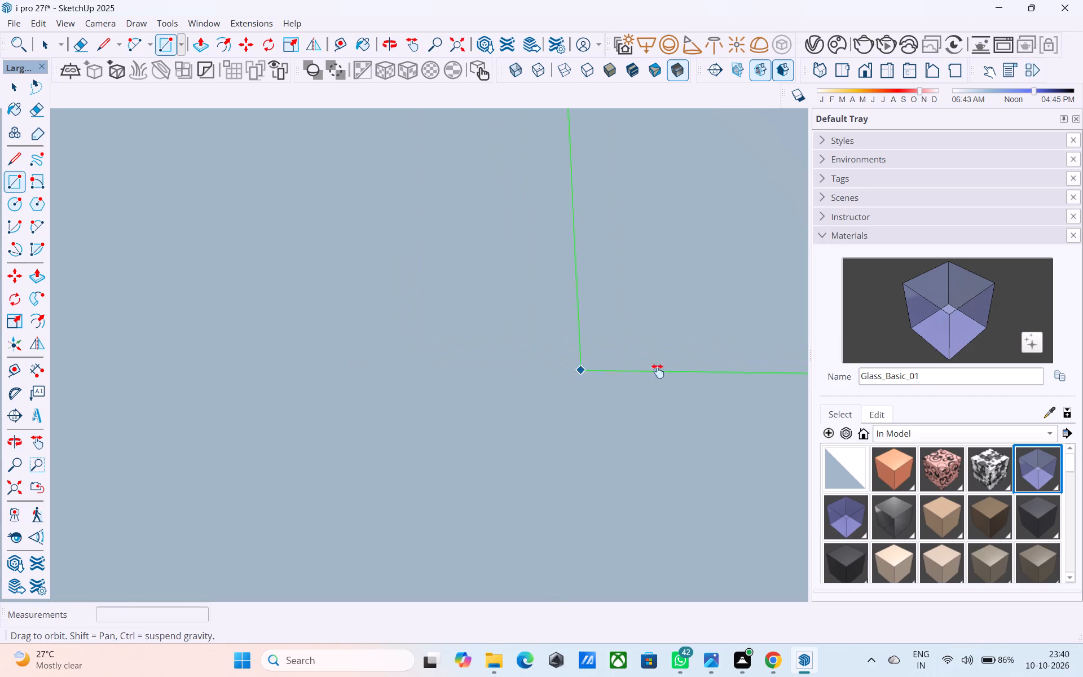
shift+middle_drag(658, 371, 668, 370)
scroll(389, 367, up, 20)
scroll(389, 367, up, 6)
scroll(306, 375, down, 1)
scroll(306, 375, up, 15)
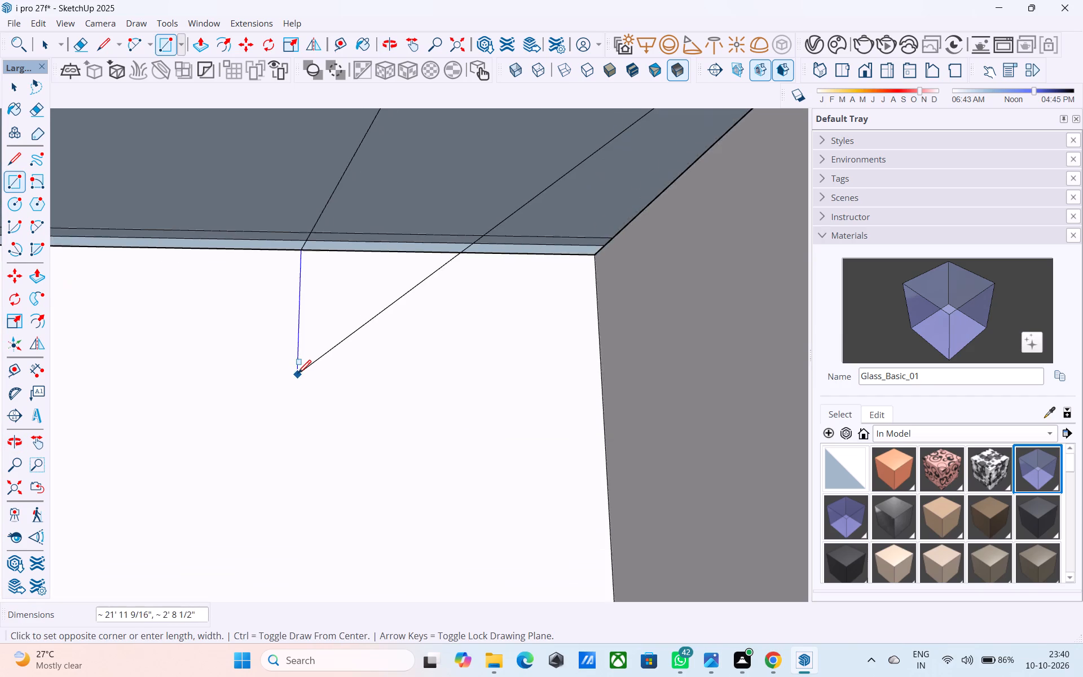
scroll(298, 375, down, 1)
middle_drag(298, 375, 468, 415)
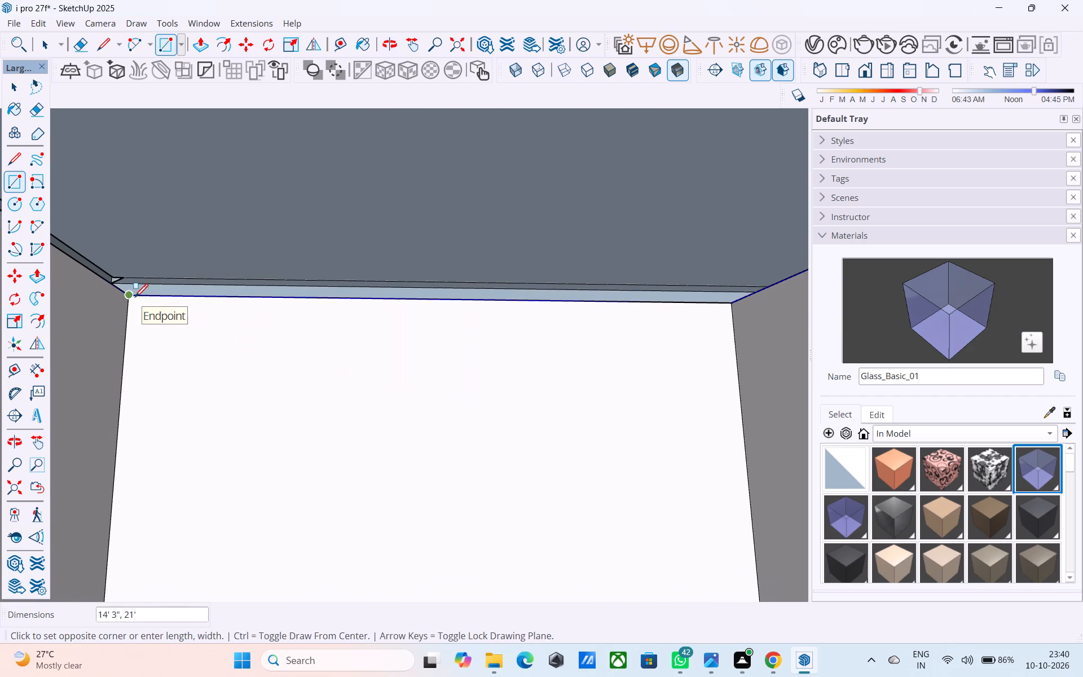
click(135, 298)
Save the model.
middle_drag(135, 298, 543, 331)
scroll(388, 306, down, 10)
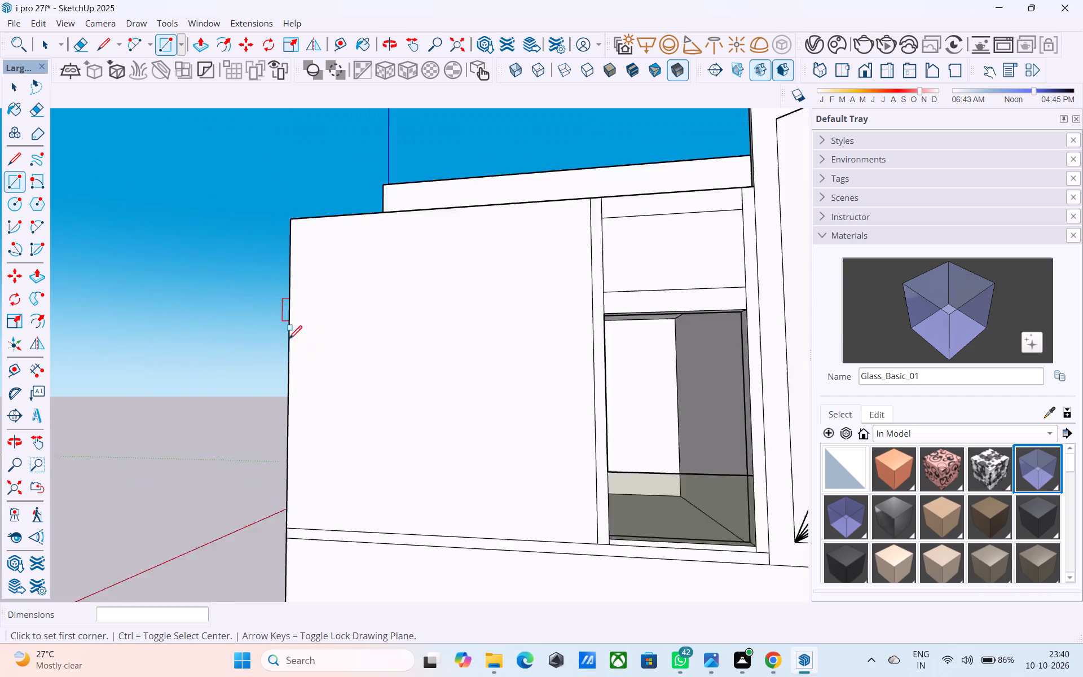
scroll(289, 340, down, 6)
scroll(298, 349, up, 1)
scroll(298, 349, down, 7)
key(space)
key(ctrl+s)
Push the underside face at the opening's head 1' 6" up to the band line above it.
scroll(358, 337, down, 1)
shift+middle_drag(400, 334, 452, 425)
scroll(384, 423, up, 8)
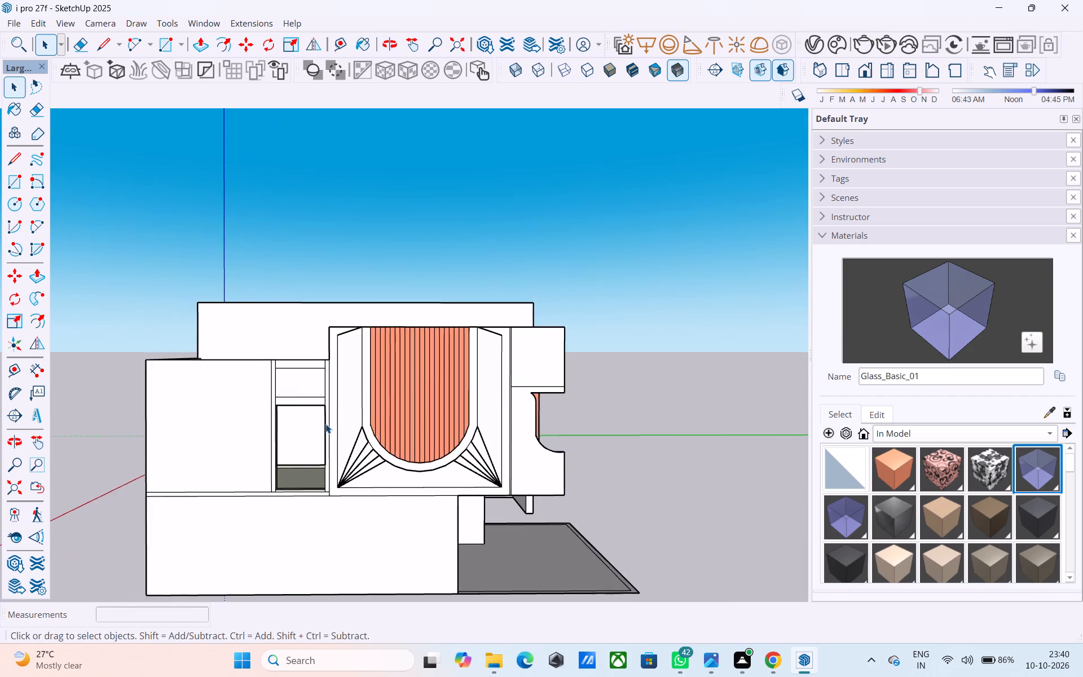
middle_drag(325, 424, 348, 443)
scroll(267, 395, up, 11)
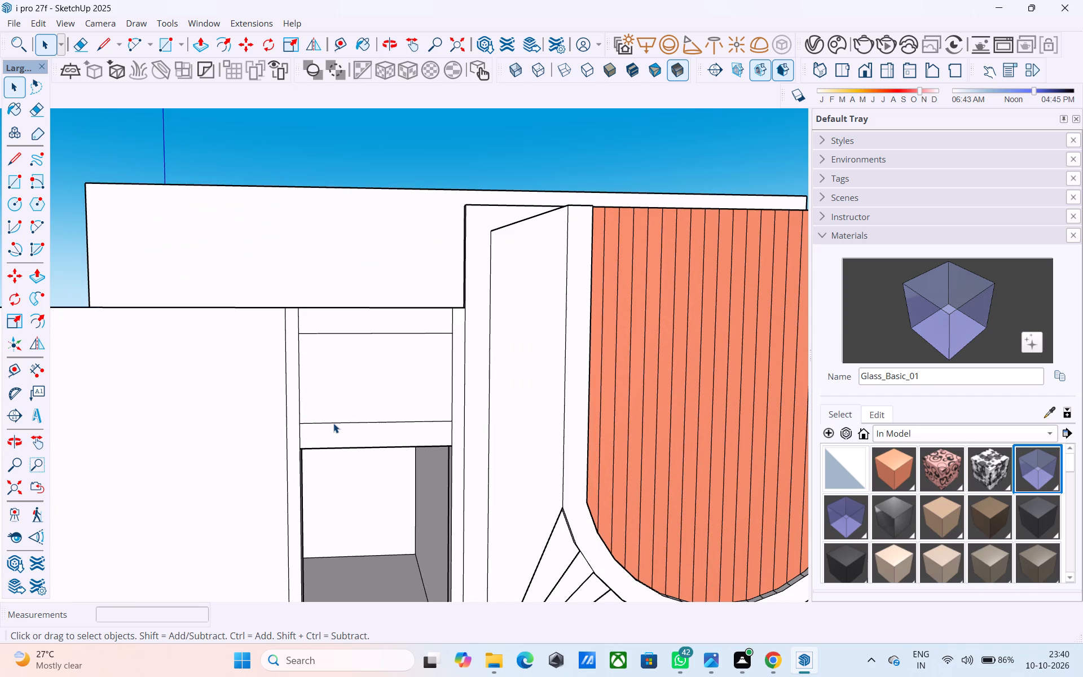
click(333, 423)
middle_drag(347, 445, 325, 292)
scroll(306, 350, up, 4)
click(298, 333)
key(p)
click(298, 333)
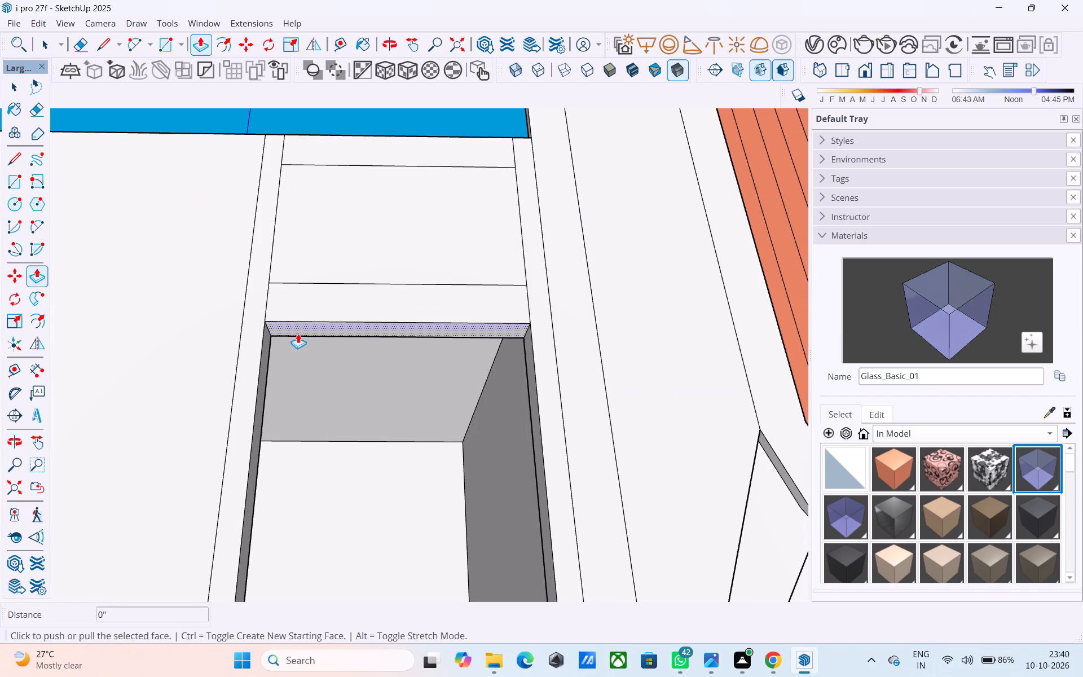
click(288, 250)
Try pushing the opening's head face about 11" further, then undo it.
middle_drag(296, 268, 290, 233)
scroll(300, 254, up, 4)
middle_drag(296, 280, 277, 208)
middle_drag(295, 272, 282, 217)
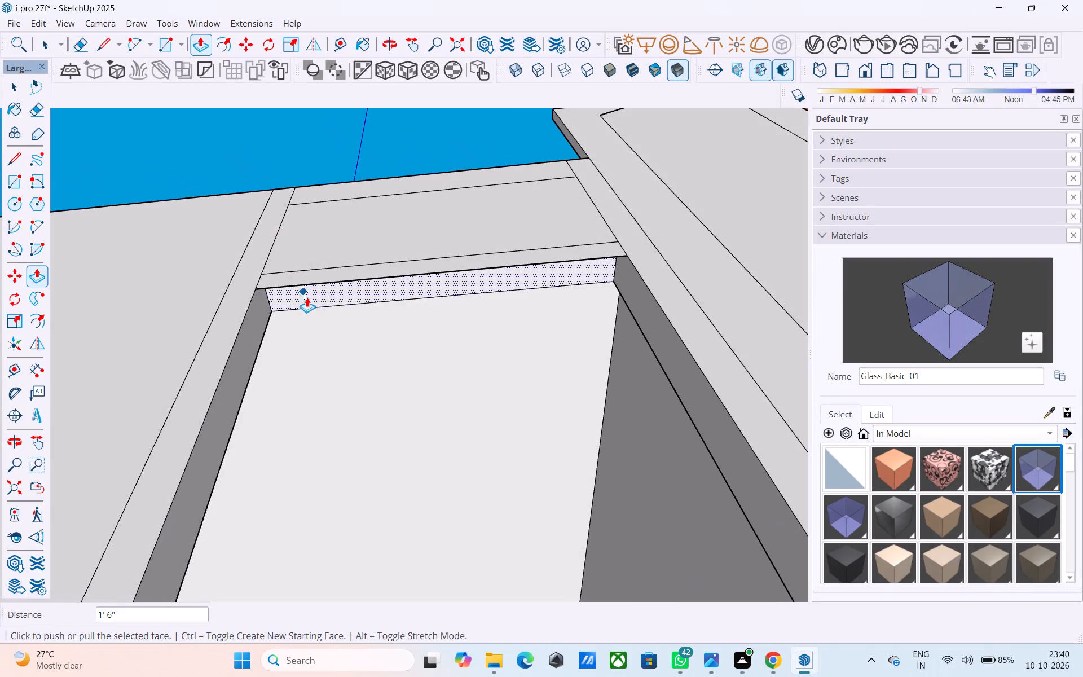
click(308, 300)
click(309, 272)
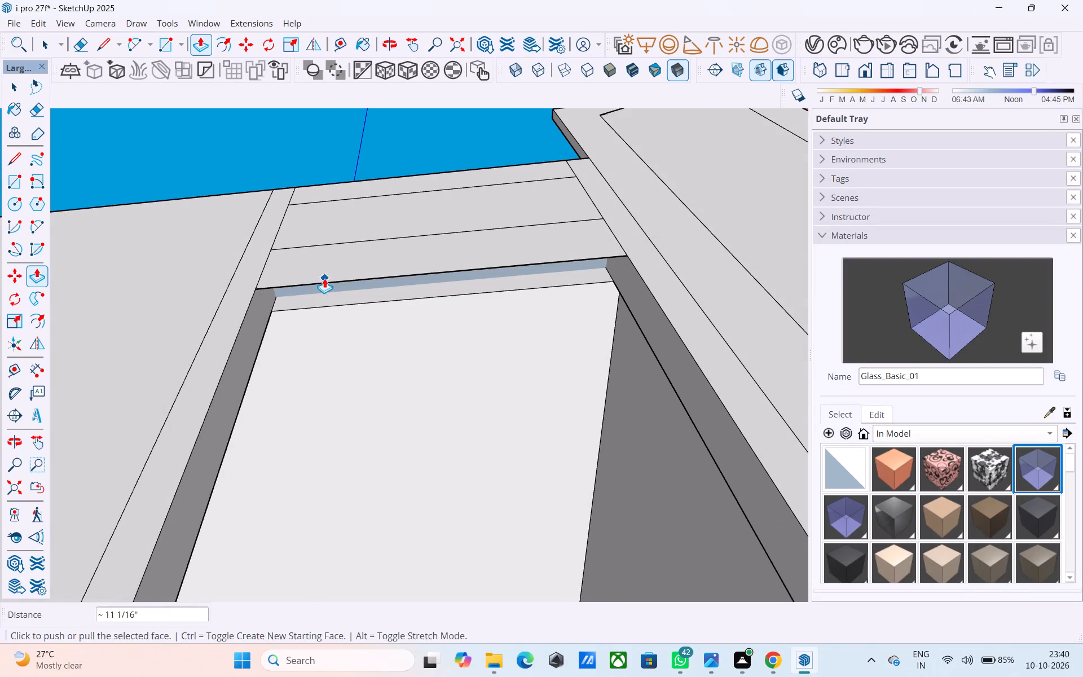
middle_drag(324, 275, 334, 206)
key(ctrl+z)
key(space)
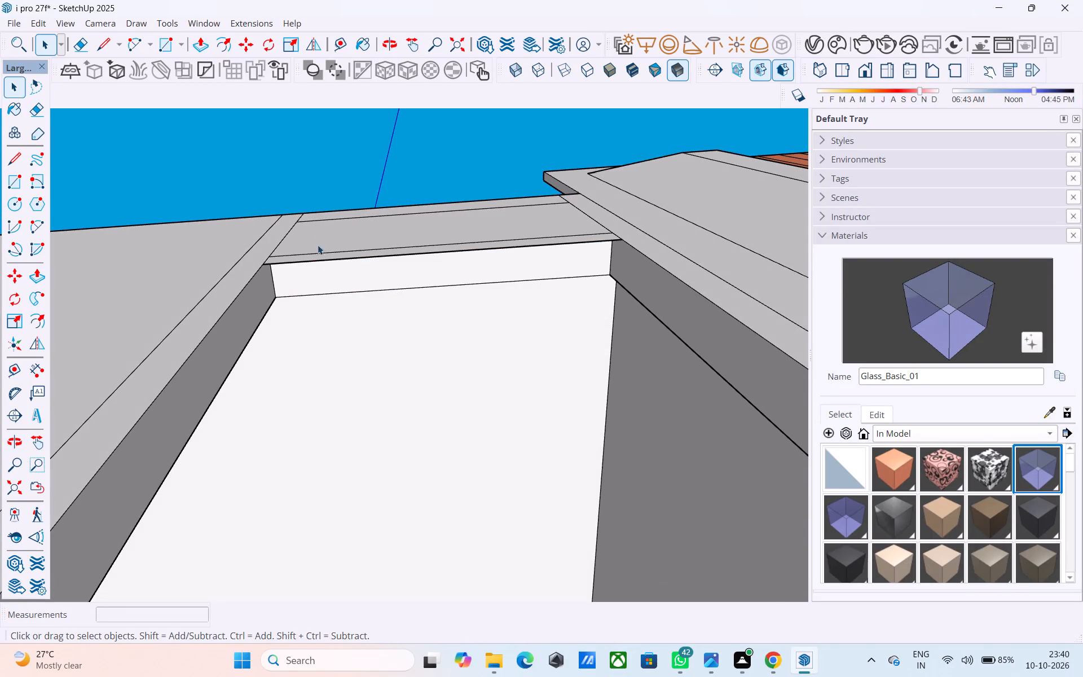
Delete the leftover front band face covering the raised top of the opening.
middle_drag(316, 265, 357, 457)
click(337, 395)
key(Delete)
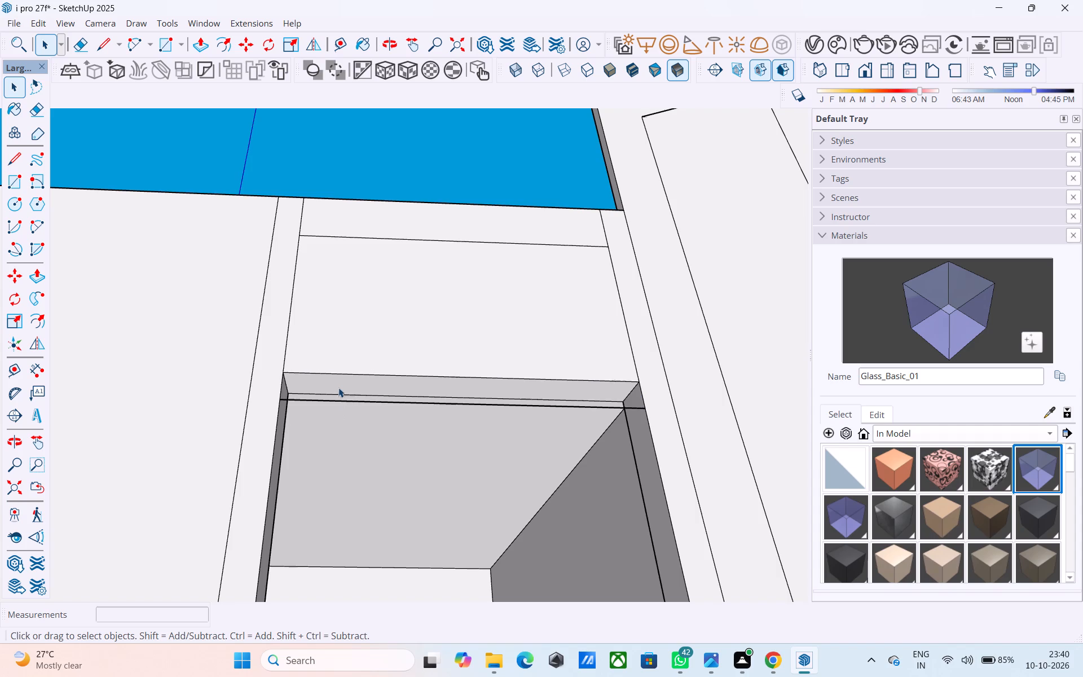
middle_drag(331, 380, 329, 413)
scroll(329, 395, up, 1)
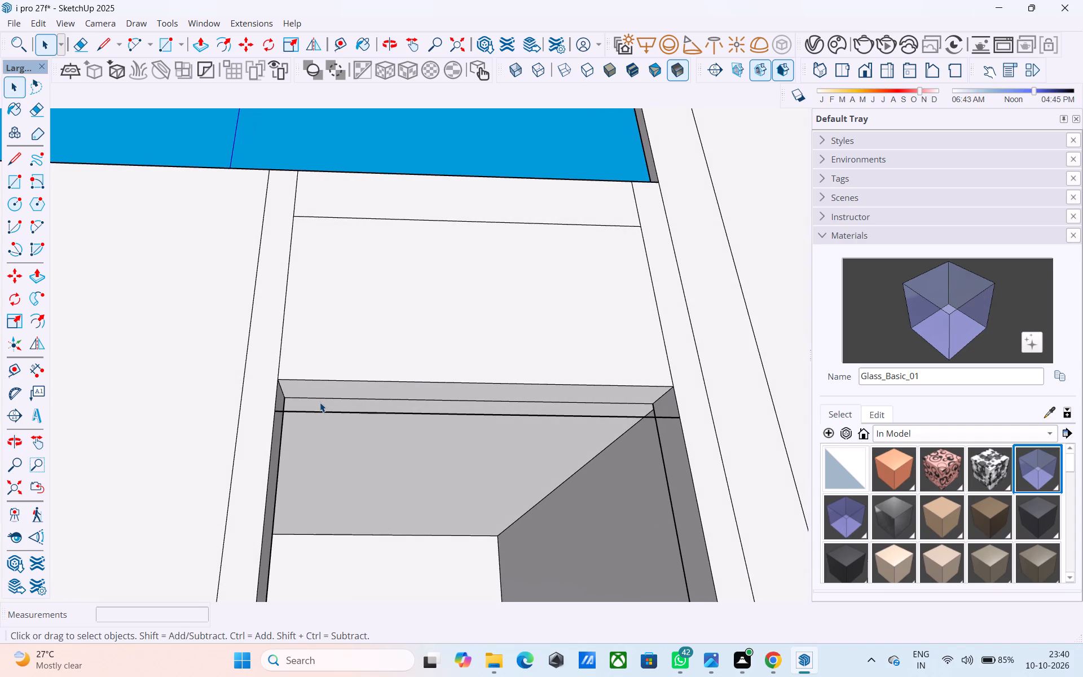
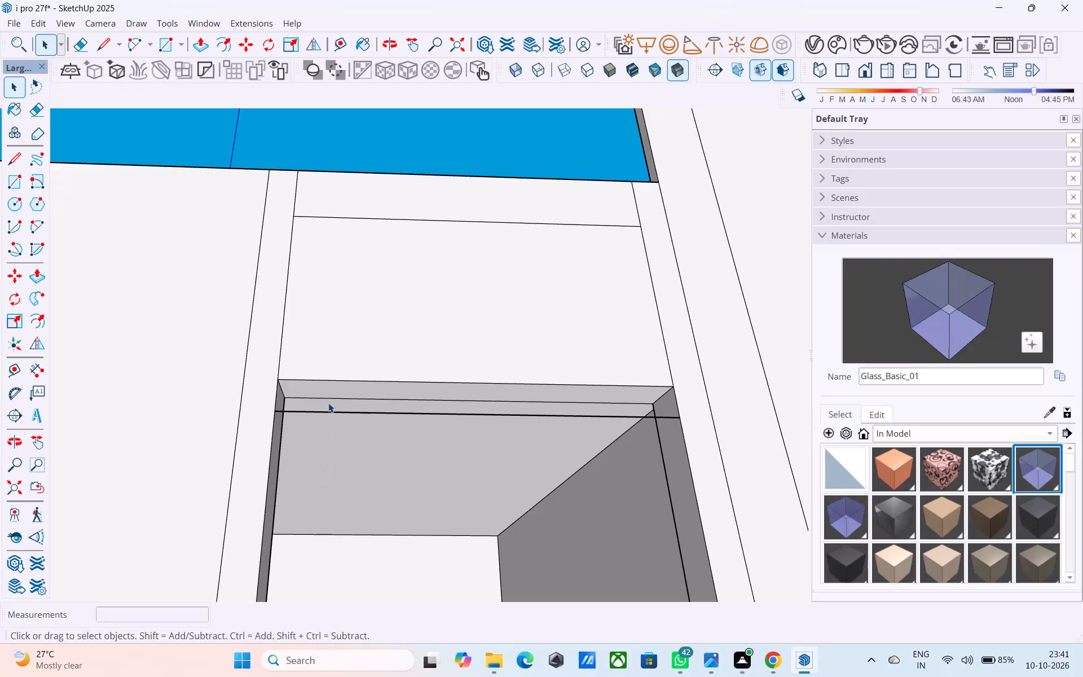
Examine the recessed opening beside the orange arched panel and the wall face above it from several angles.
scroll(377, 494, down, 1)
shift+middle_drag(417, 455, 420, 556)
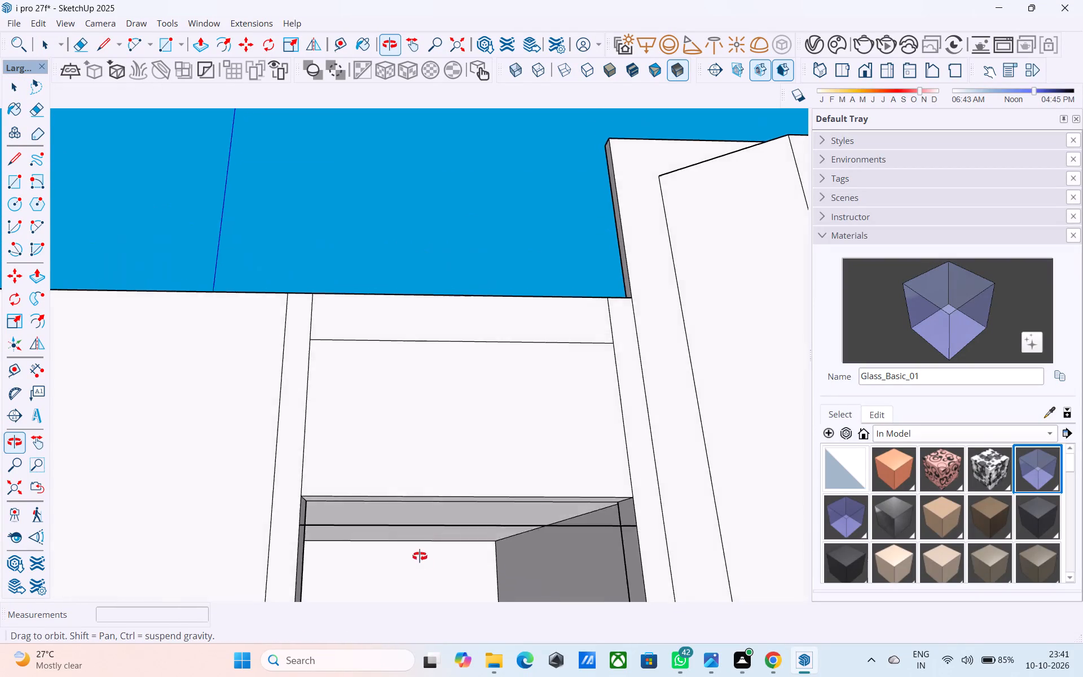
shift+middle_drag(420, 556, 416, 668)
shift+middle_drag(446, 534, 449, 596)
scroll(486, 505, down, 2)
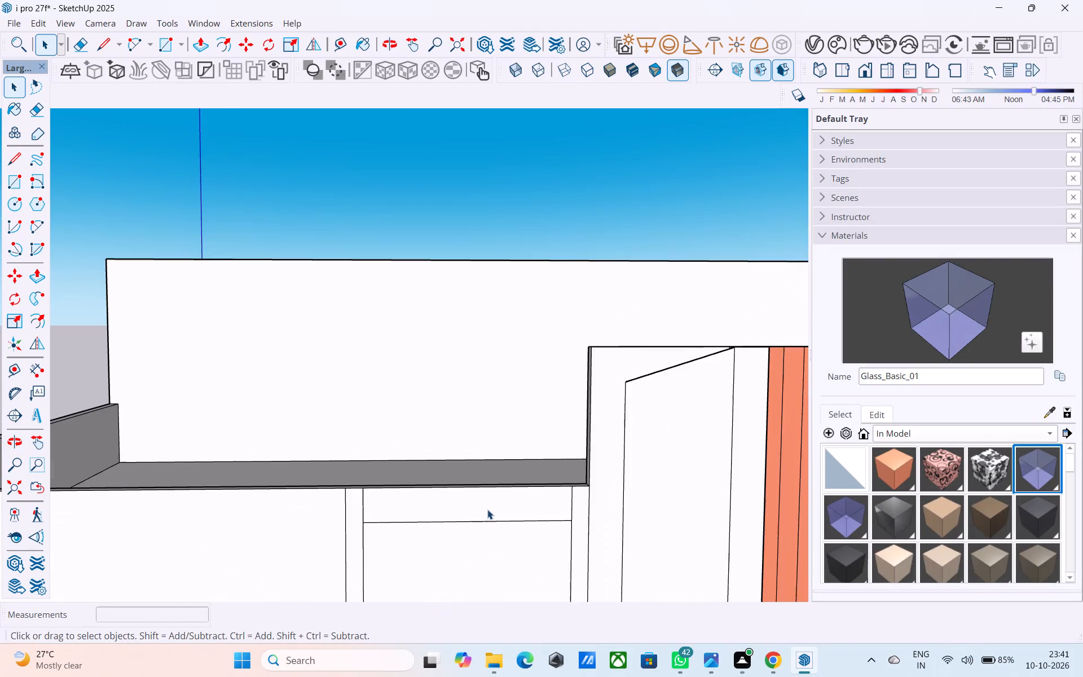
scroll(487, 509, down, 4)
middle_drag(491, 527, 530, 535)
scroll(533, 535, down, 4)
middle_drag(527, 549, 793, 582)
middle_drag(672, 537, 638, 524)
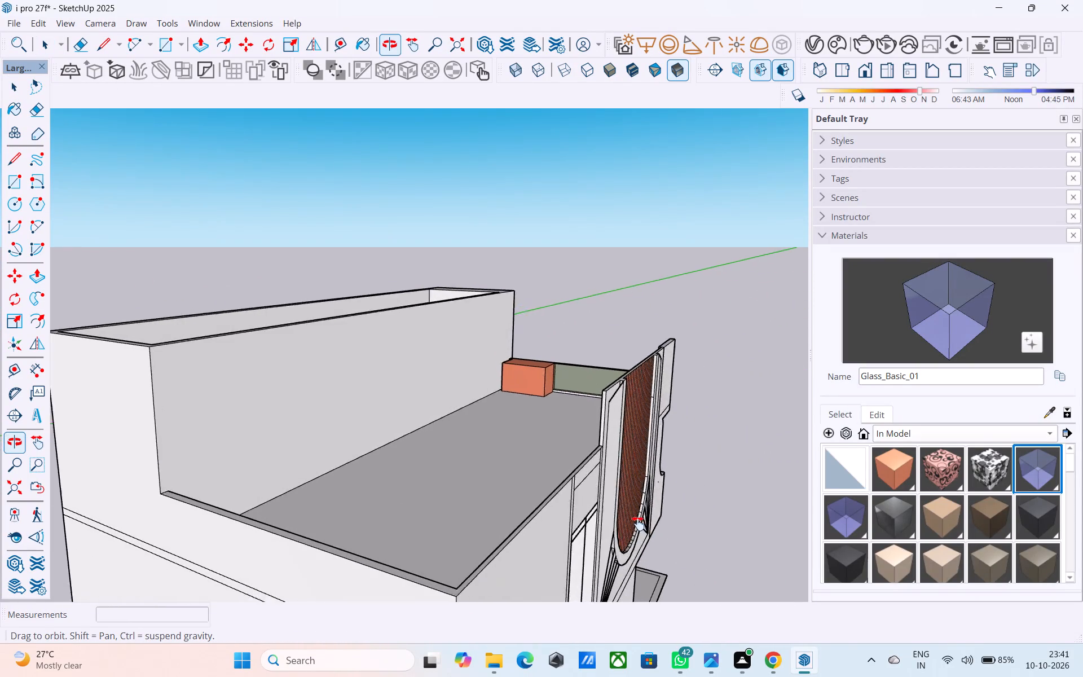
middle_drag(638, 524, 442, 420)
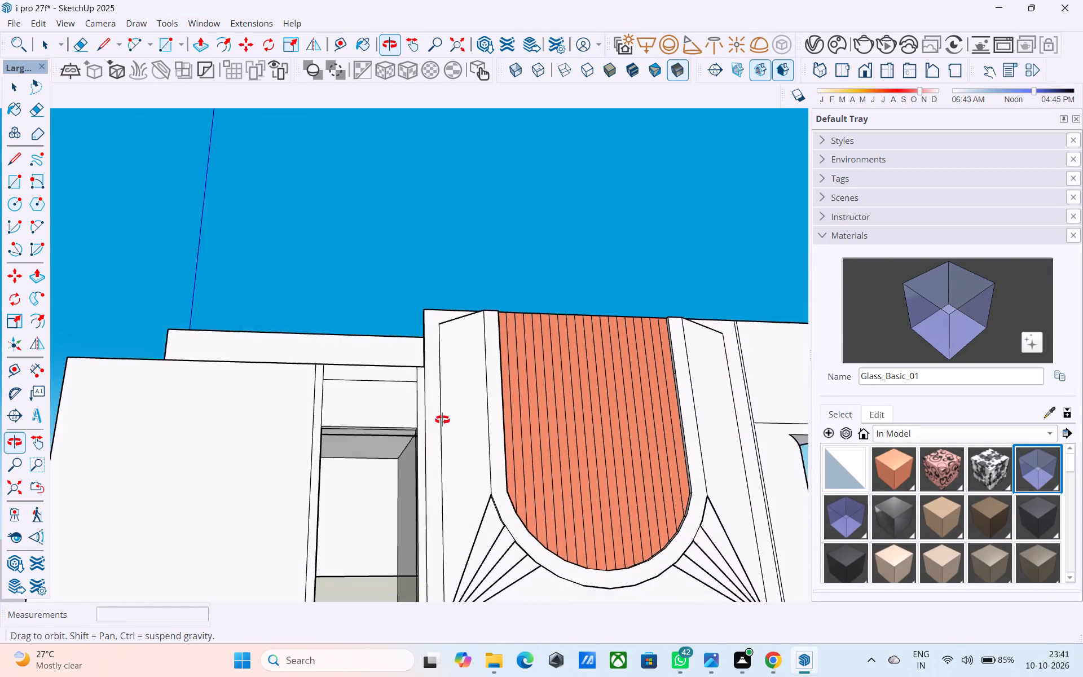
middle_drag(442, 420, 477, 305)
scroll(451, 314, up, 5)
middle_drag(422, 324, 659, 348)
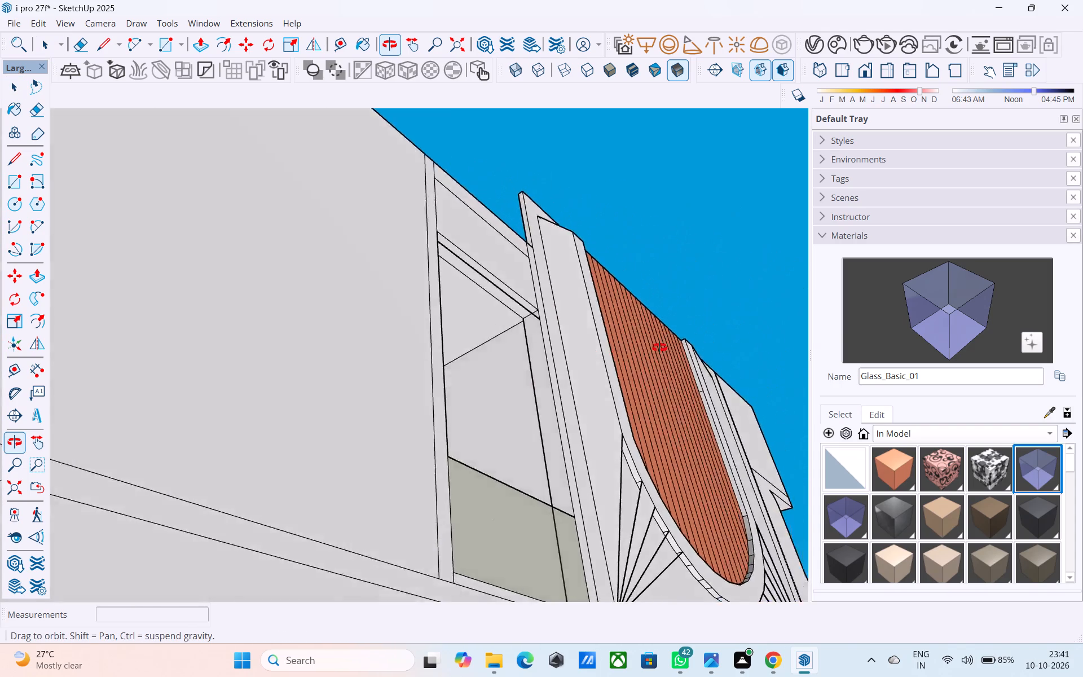
middle_drag(659, 348, 653, 354)
scroll(584, 350, up, 5)
scroll(464, 285, up, 7)
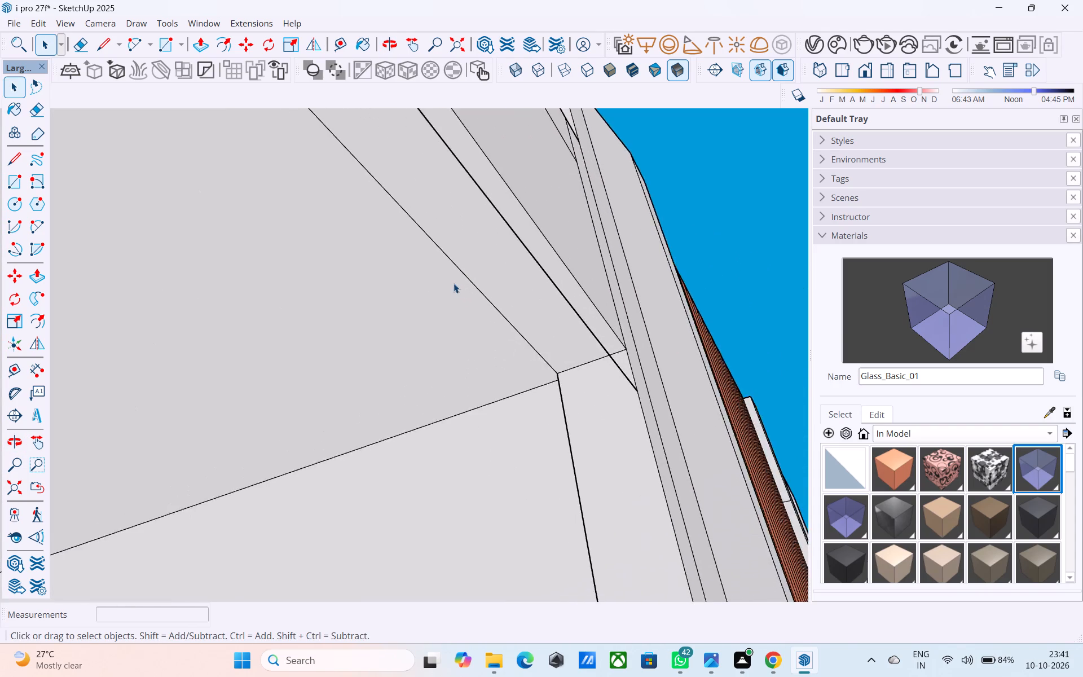
scroll(454, 283, up, 7)
middle_drag(485, 301, 648, 447)
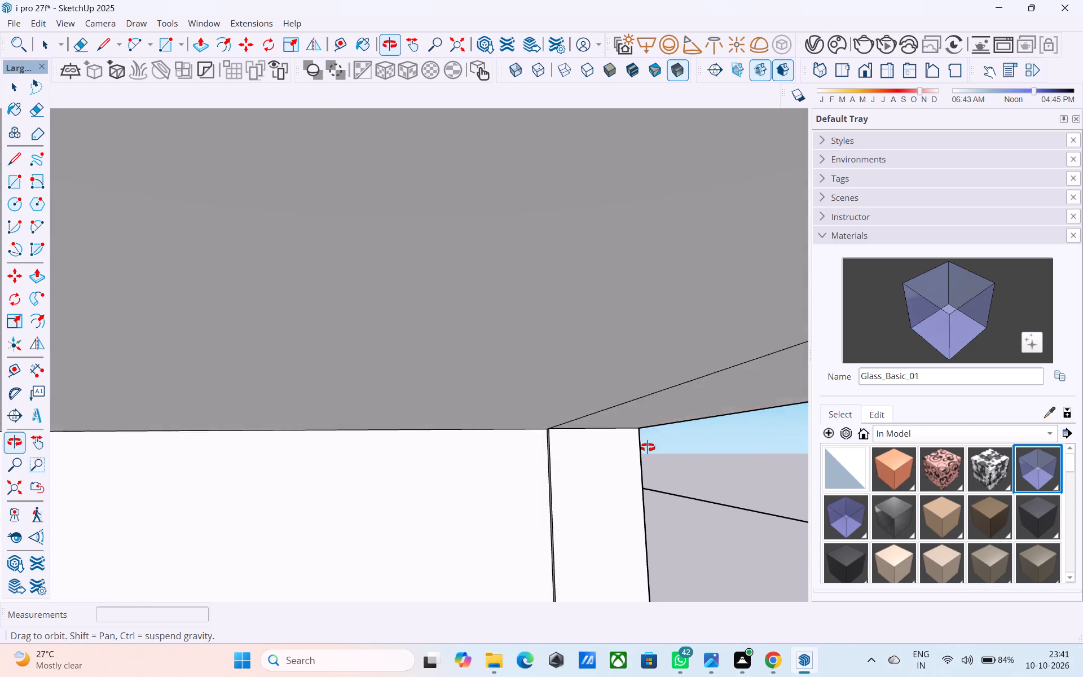
middle_drag(648, 447, 480, 436)
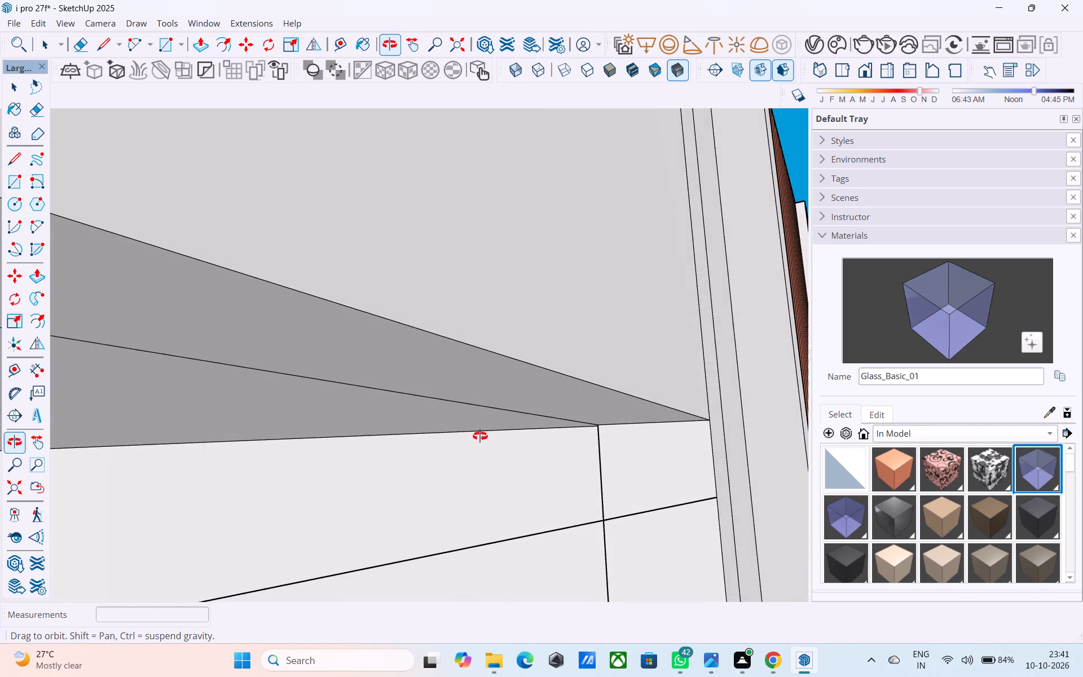
middle_drag(480, 436, 530, 436)
scroll(531, 432, down, 5)
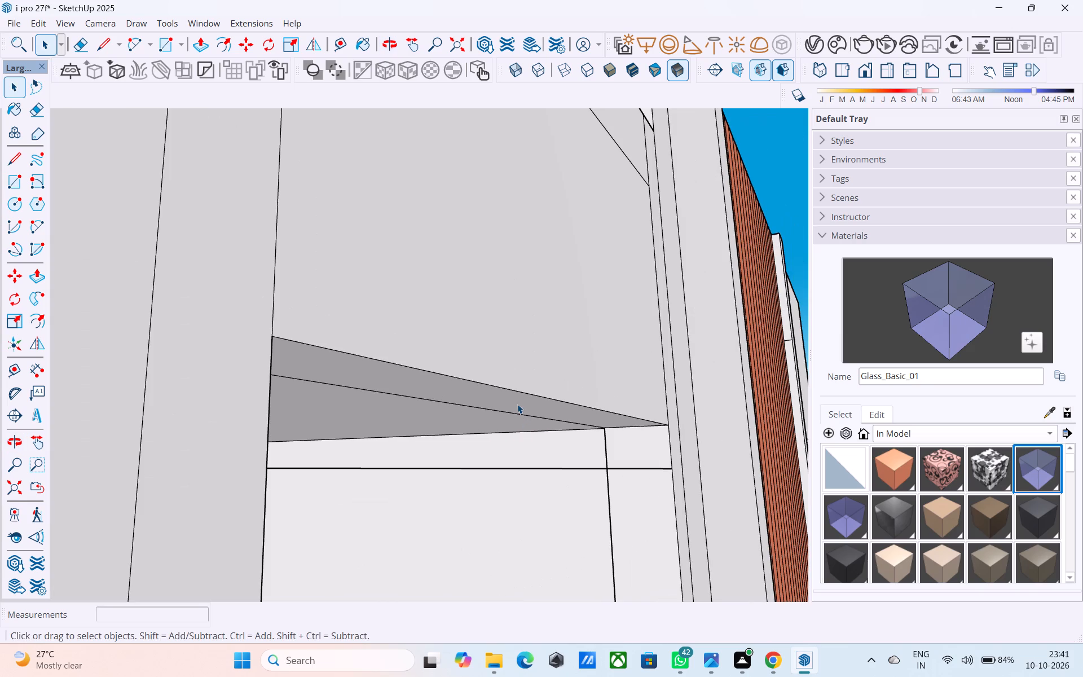
click(517, 403)
Erase the horizontal line across the wall face above the recessed opening.
scroll(517, 403, down, 3)
middle_drag(516, 405, 473, 522)
scroll(451, 460, down, 8)
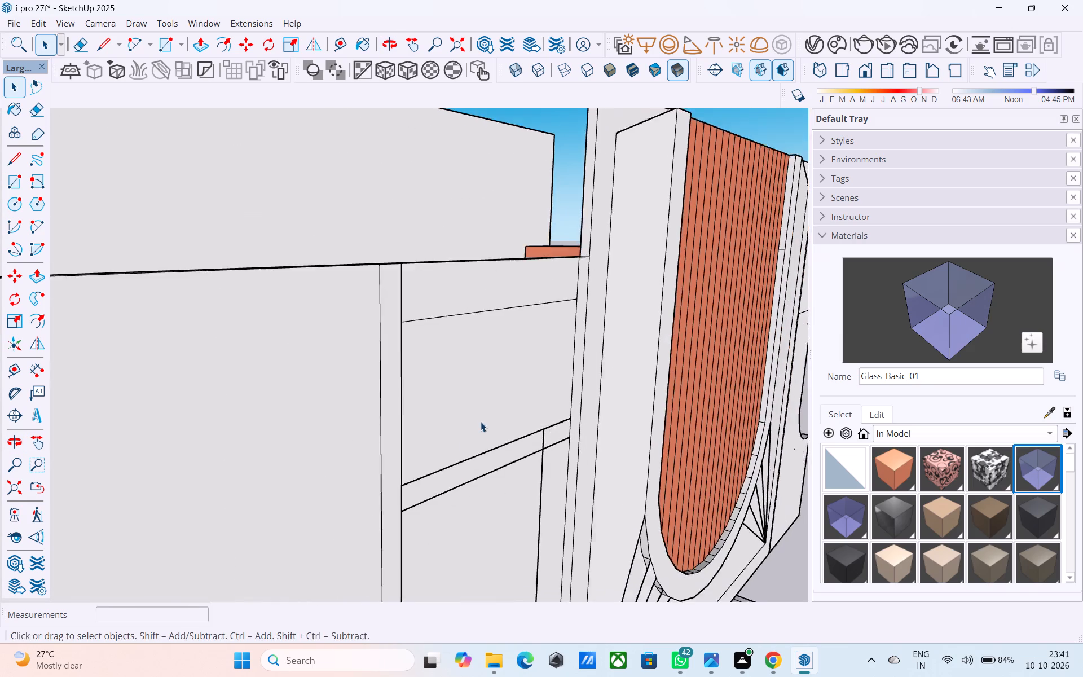
middle_drag(481, 422, 492, 496)
key(e)
drag(455, 413, 456, 422)
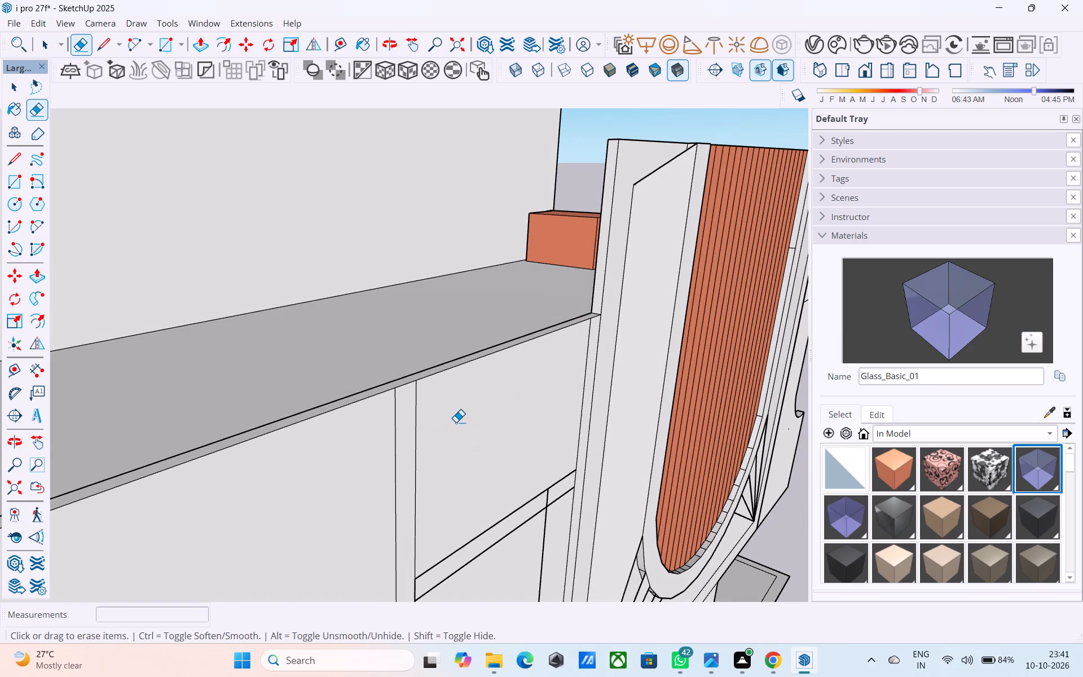
key(space)
Draw two lines across the parapet top at both edges of the narrow vertical strip beside the opening, removing the stray diagonal between them.
middle_drag(457, 428, 497, 510)
key(l)
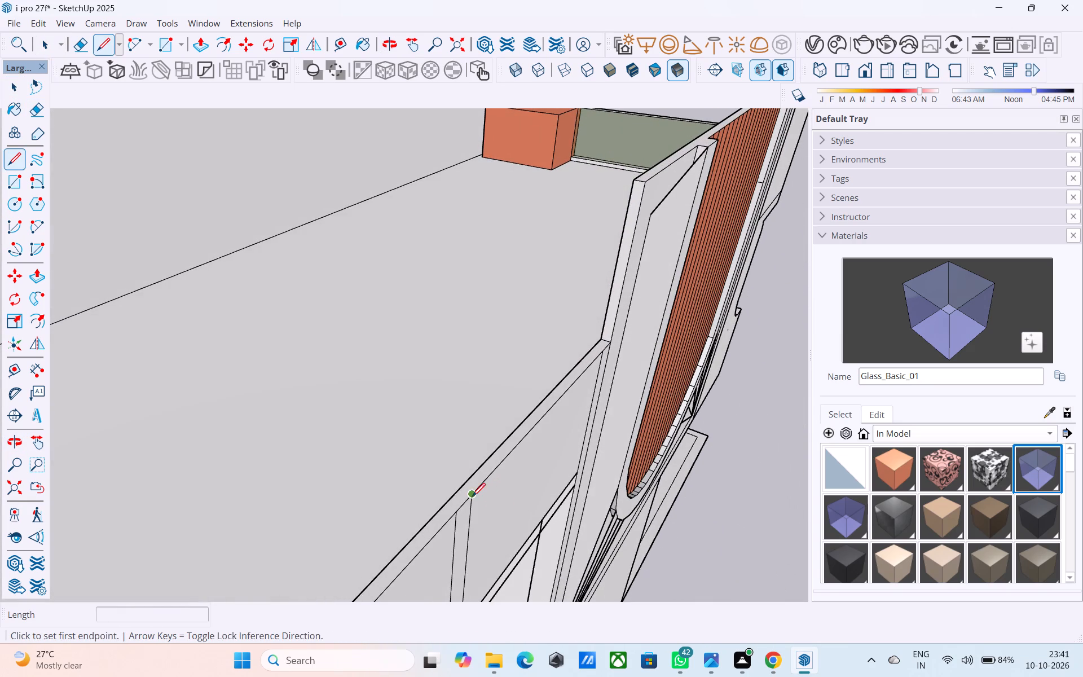
click(470, 499)
click(458, 493)
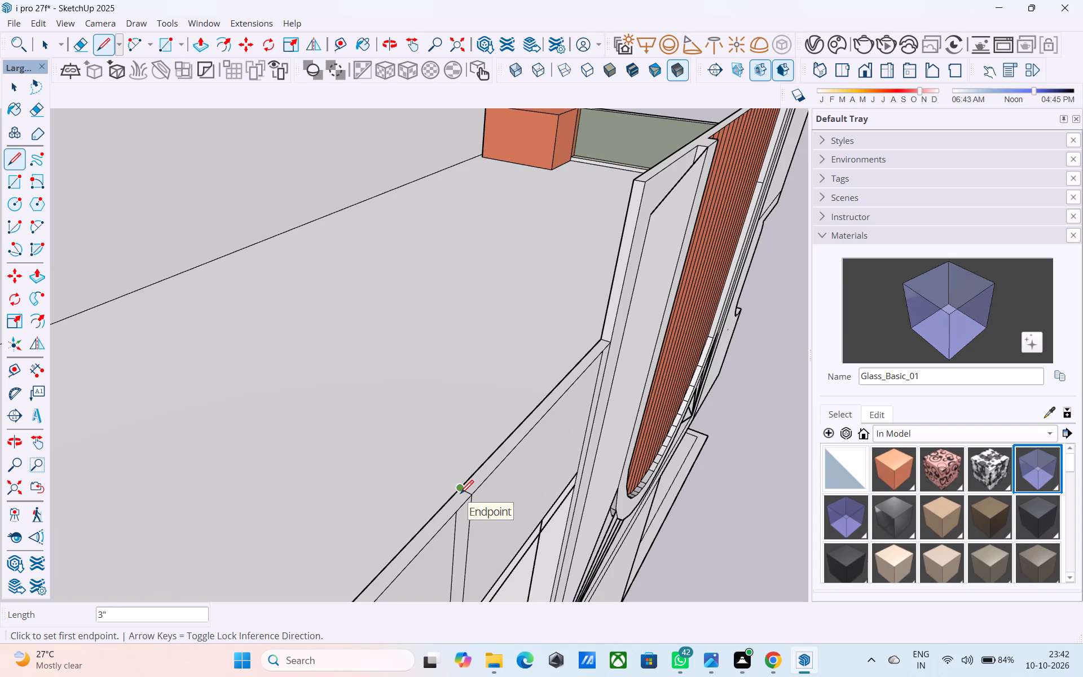
click(460, 495)
click(456, 515)
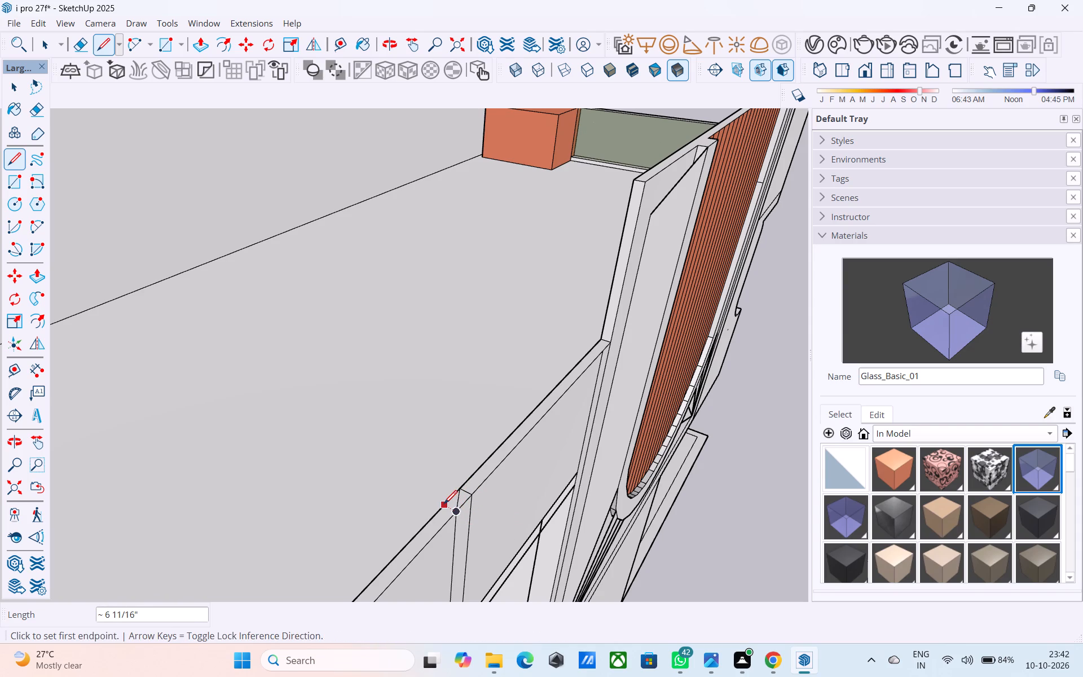
click(444, 505)
click(455, 518)
scroll(458, 515, up, 4)
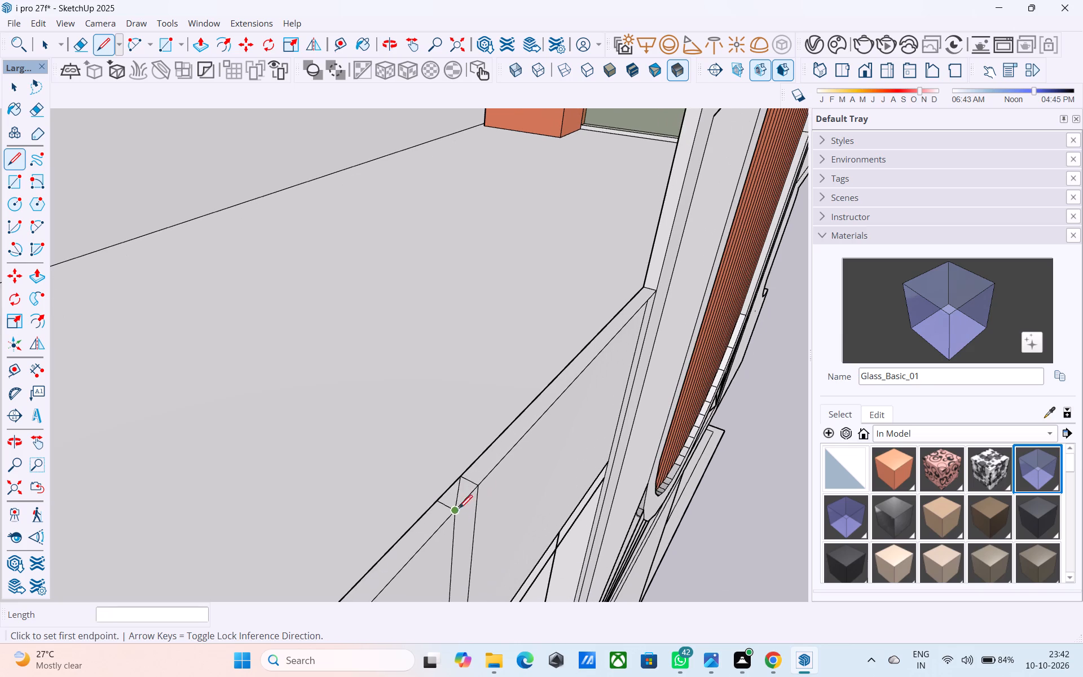
key(e)
click(455, 494)
key(space)
key(e)
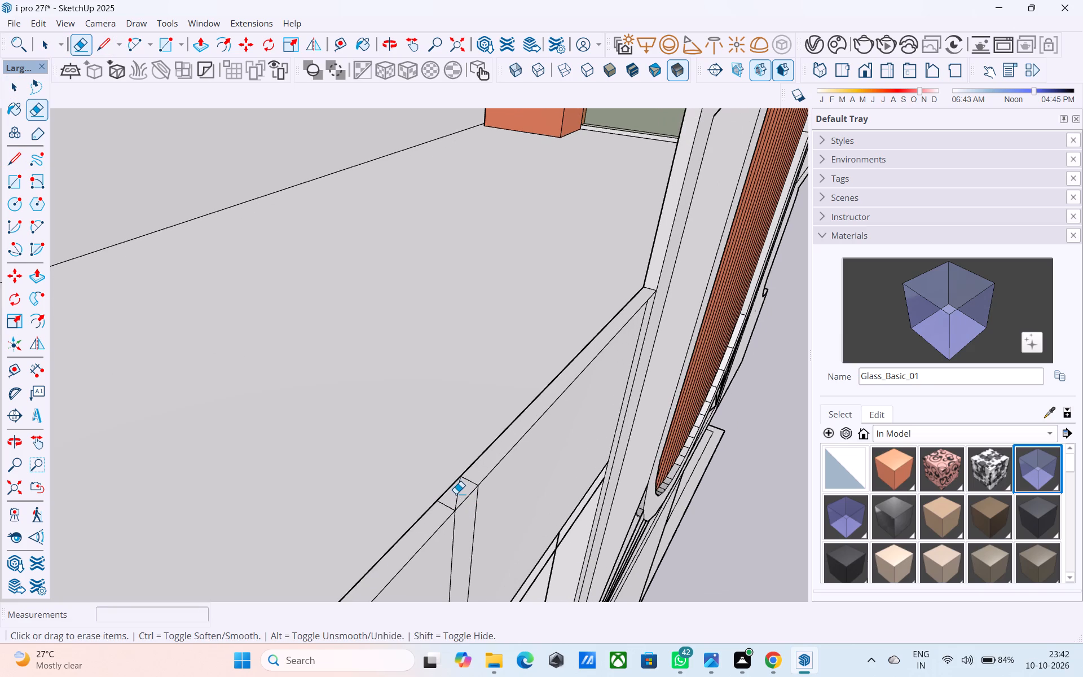
click(457, 494)
key(space)
Push the parapet's top face above the opening down 3' 6" to the roof floor level.
click(479, 471)
key(p)
click(479, 471)
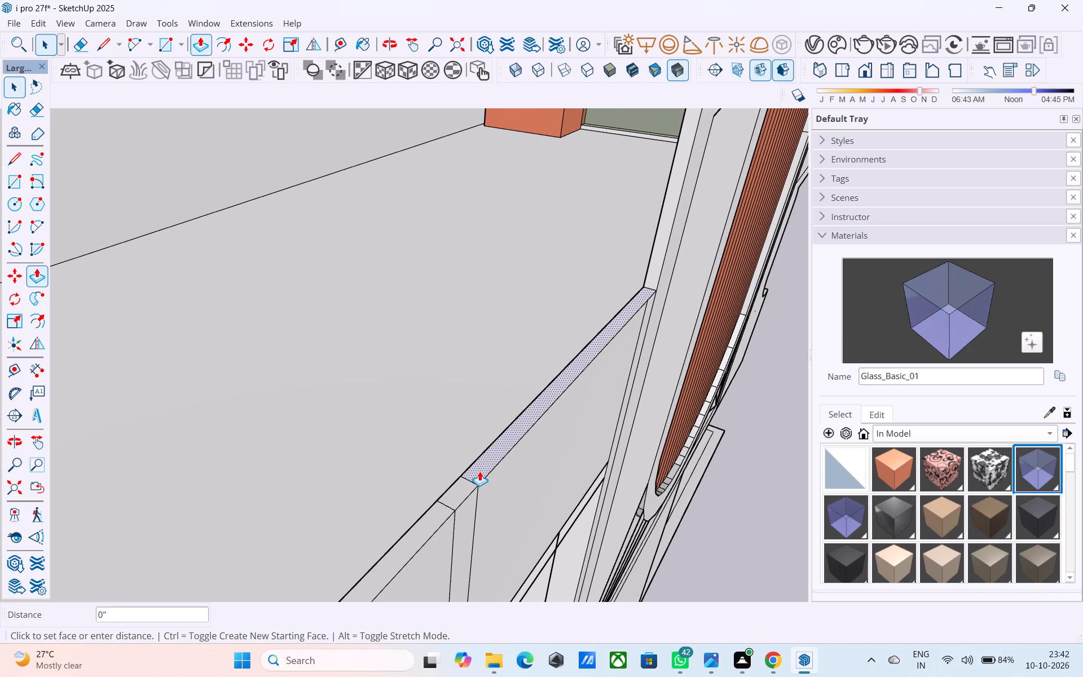
scroll(526, 527, down, 4)
middle_drag(526, 528, 417, 444)
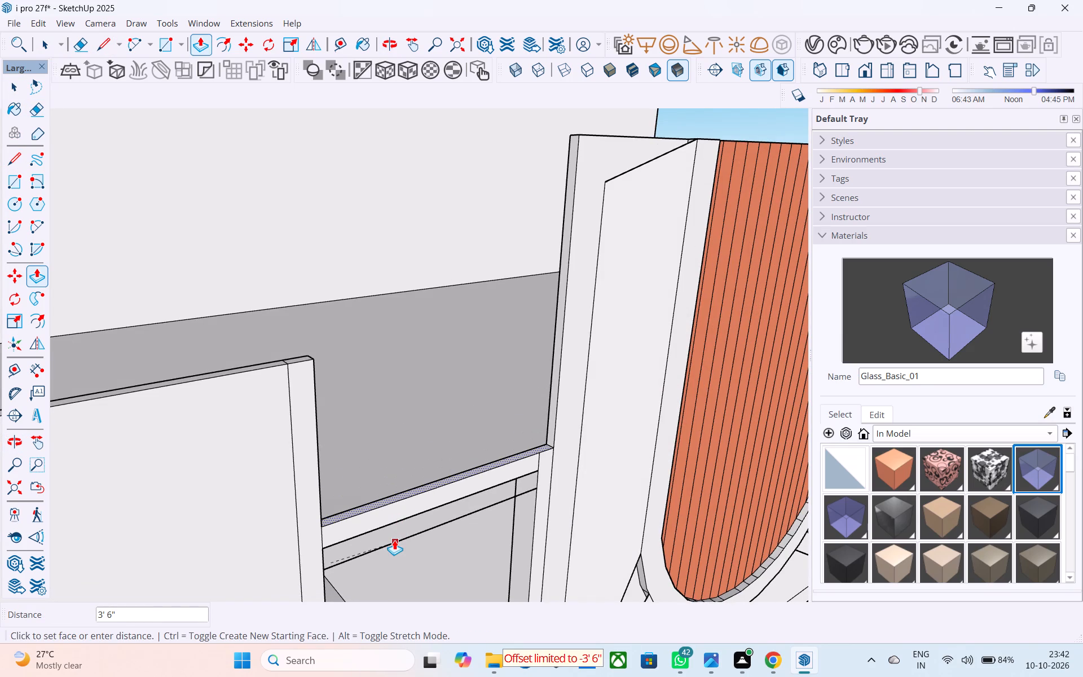
middle_drag(355, 421, 624, 588)
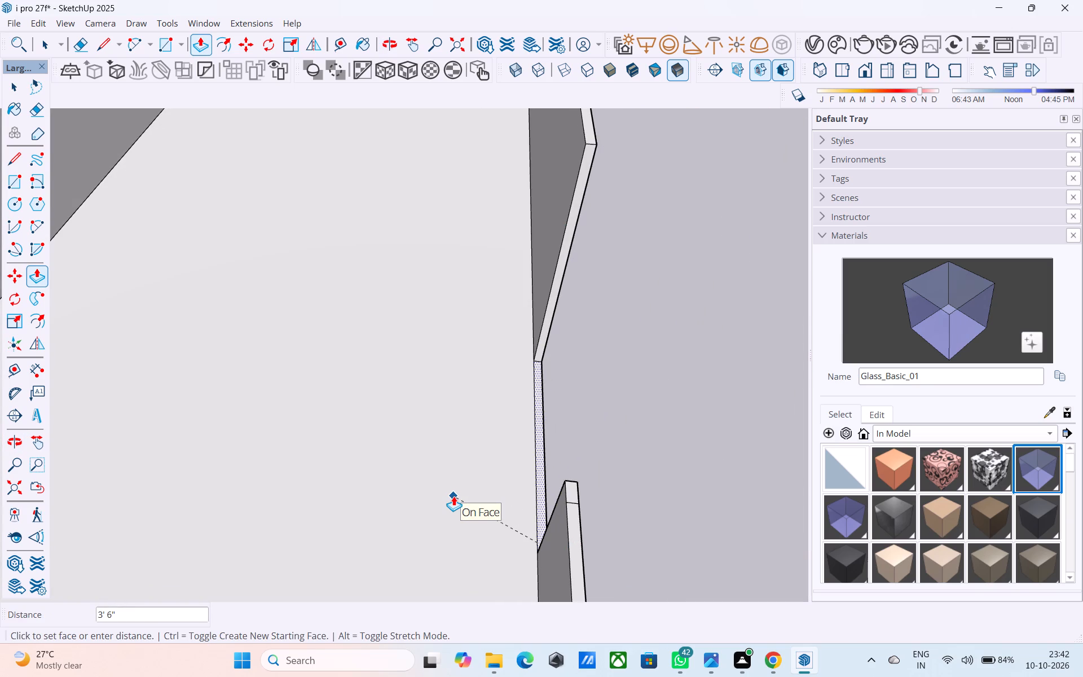
click(454, 496)
Lower the underside of the beam above the opening by 6" to meet the edge line below it.
middle_drag(576, 493, 323, 381)
scroll(318, 345, down, 5)
middle_drag(413, 504, 339, 456)
scroll(277, 419, up, 5)
scroll(279, 437, down, 2)
middle_drag(279, 437, 275, 429)
key(r)
scroll(204, 347, up, 3)
key(space)
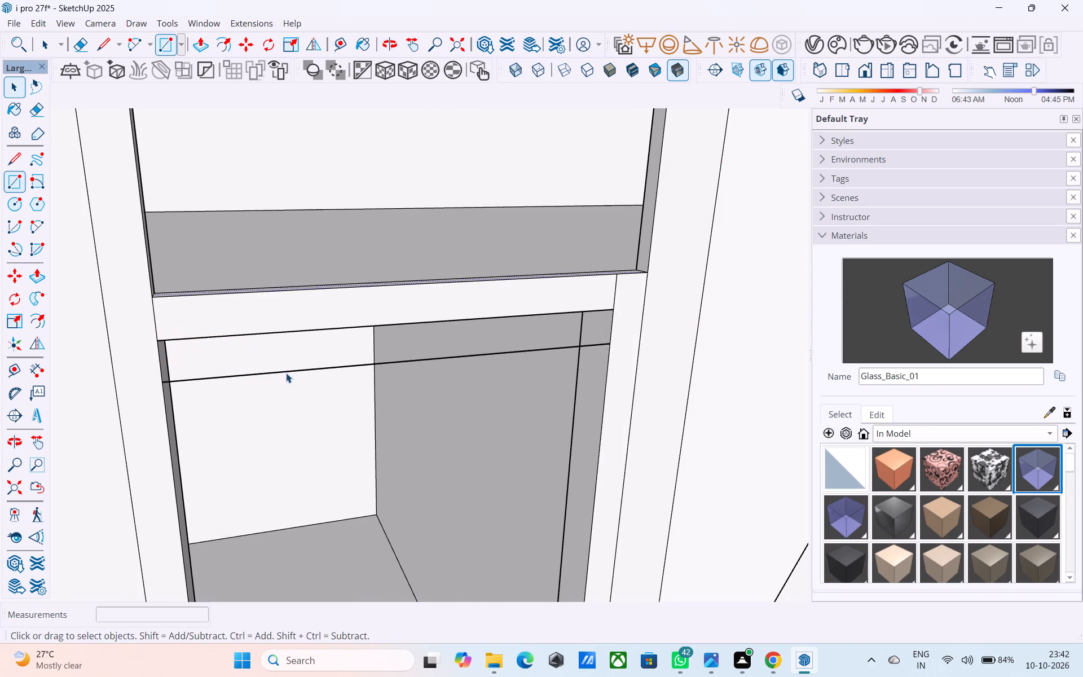
middle_drag(328, 388, 348, 308)
shift+middle_drag(400, 450, 424, 338)
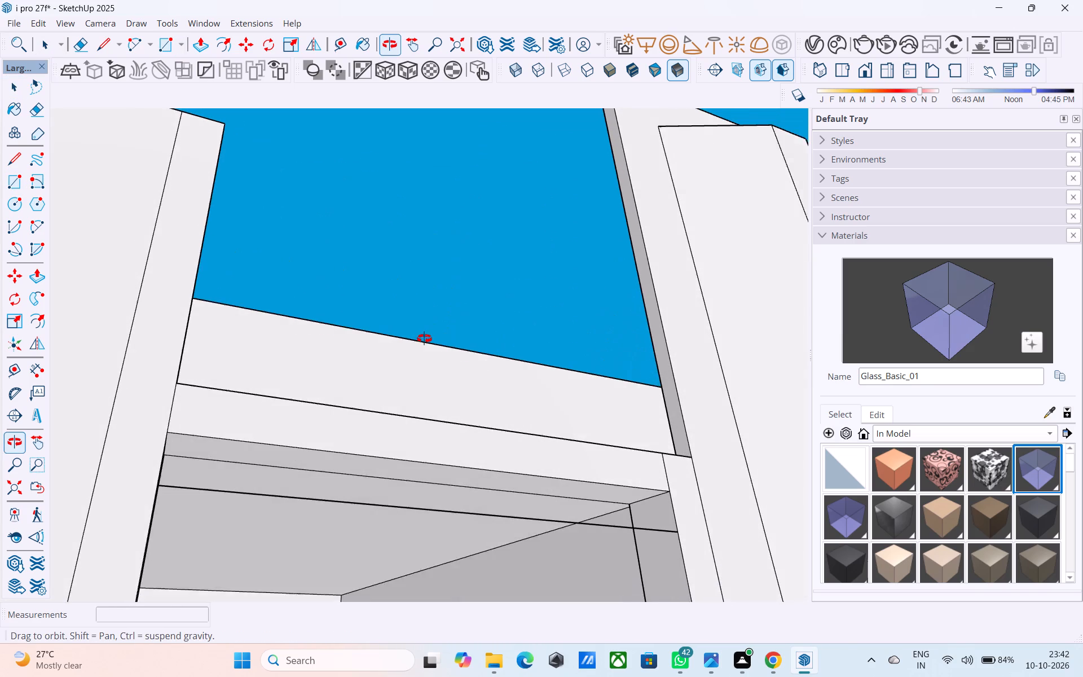
shift+middle_drag(424, 338, 424, 337)
shift+middle_drag(429, 408, 440, 354)
scroll(440, 354, up, 1)
scroll(442, 353, down, 2)
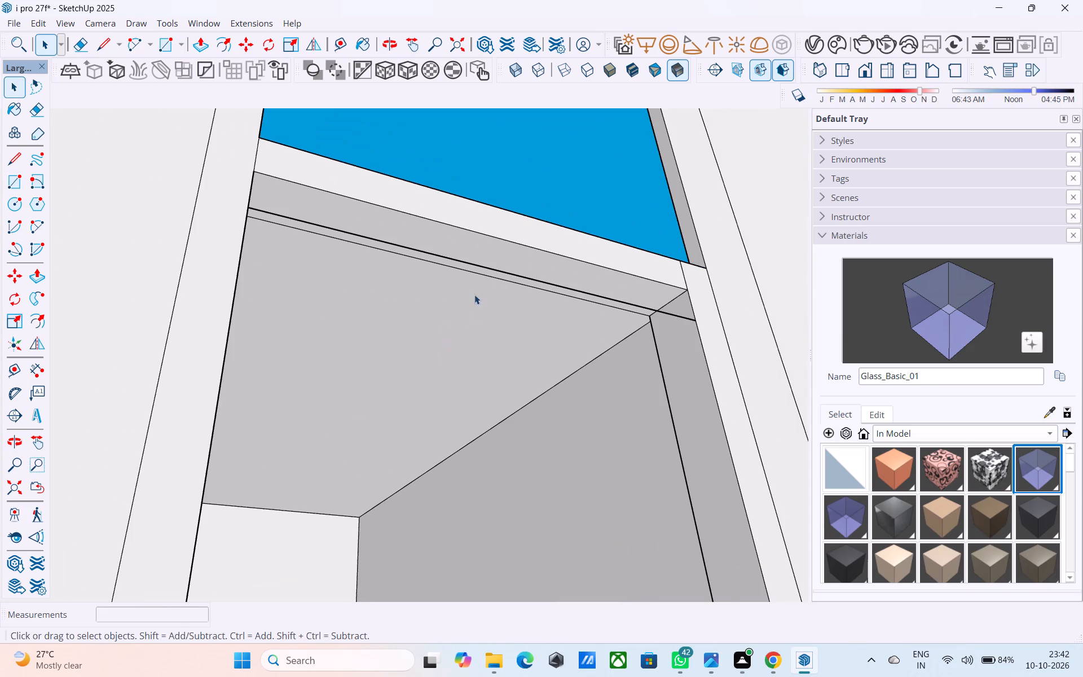
click(498, 260)
key(p)
click(498, 260)
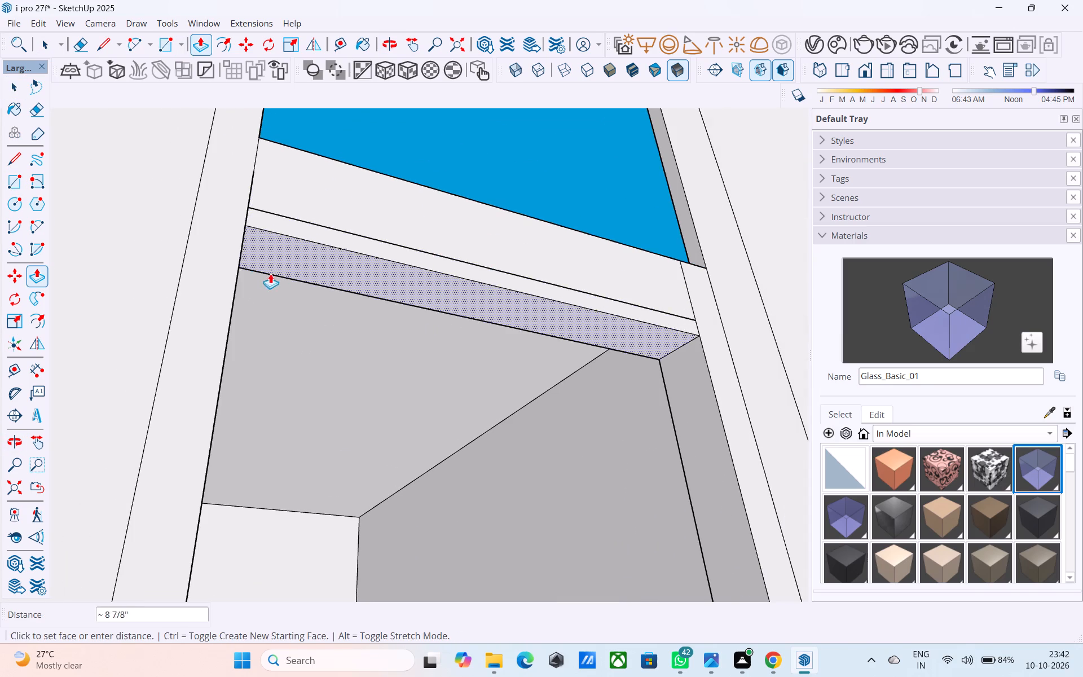
click(249, 206)
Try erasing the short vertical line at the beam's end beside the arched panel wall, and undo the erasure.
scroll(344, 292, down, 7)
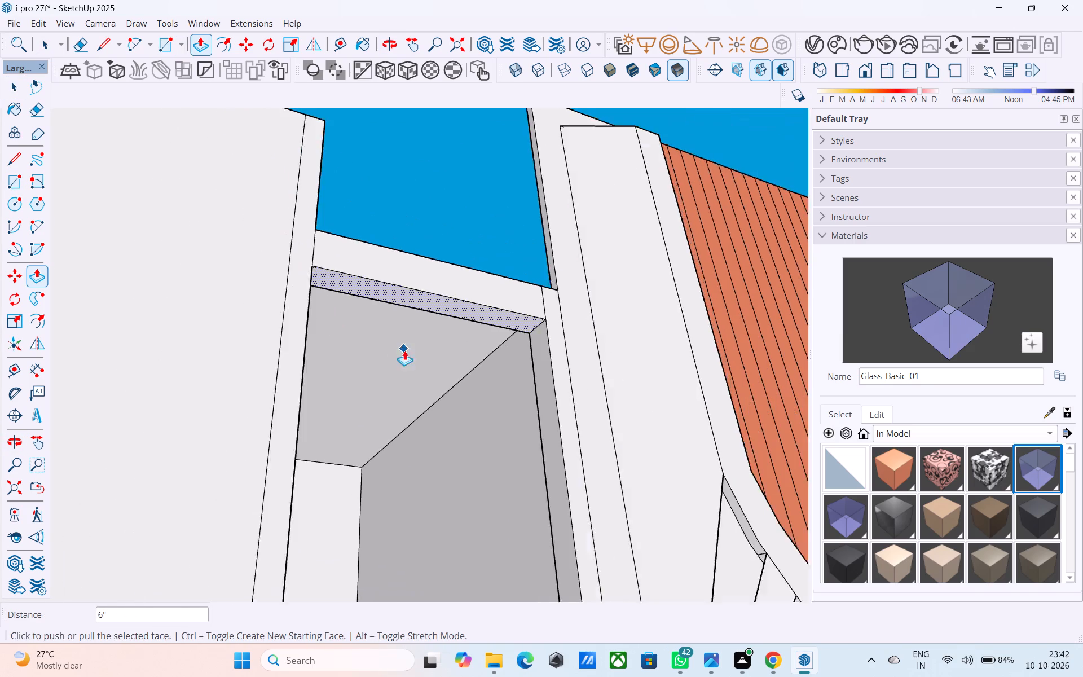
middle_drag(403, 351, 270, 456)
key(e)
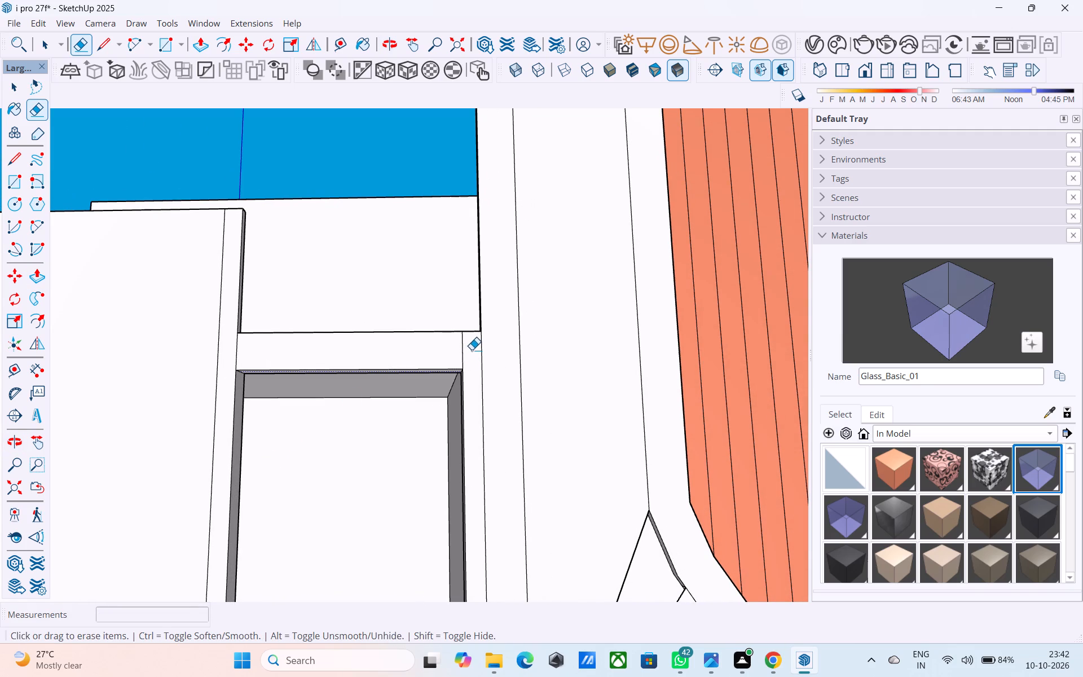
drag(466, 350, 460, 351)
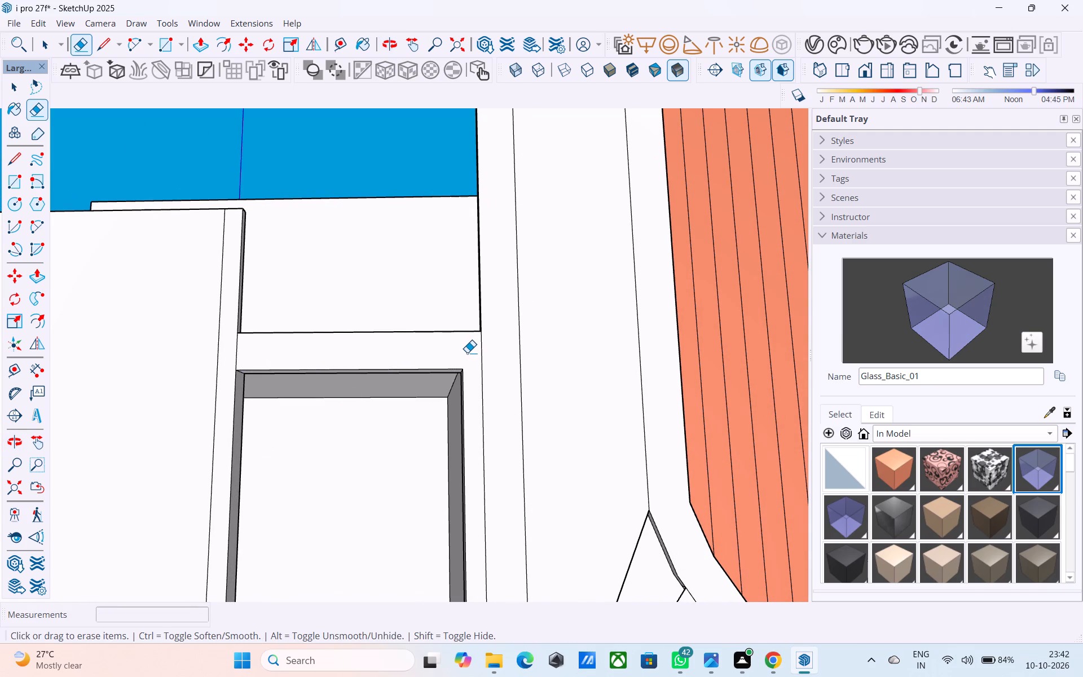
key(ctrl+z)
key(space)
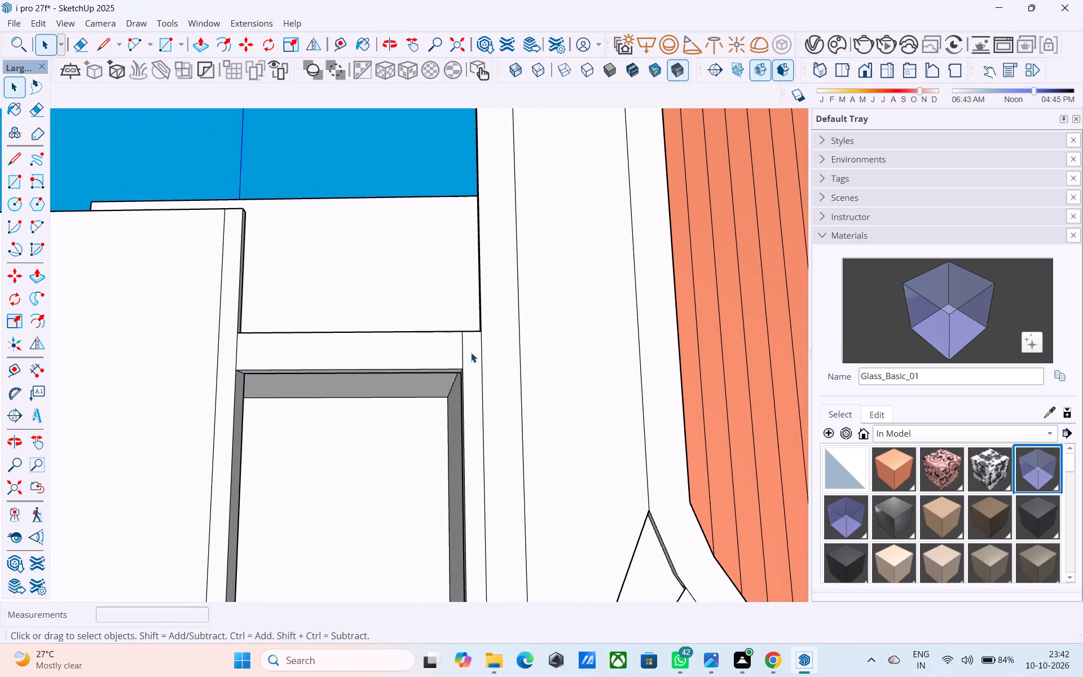
Draw a line across the beam's top face at its end beside the arched panel wall, separating a small corner piece.
scroll(472, 353, down, 7)
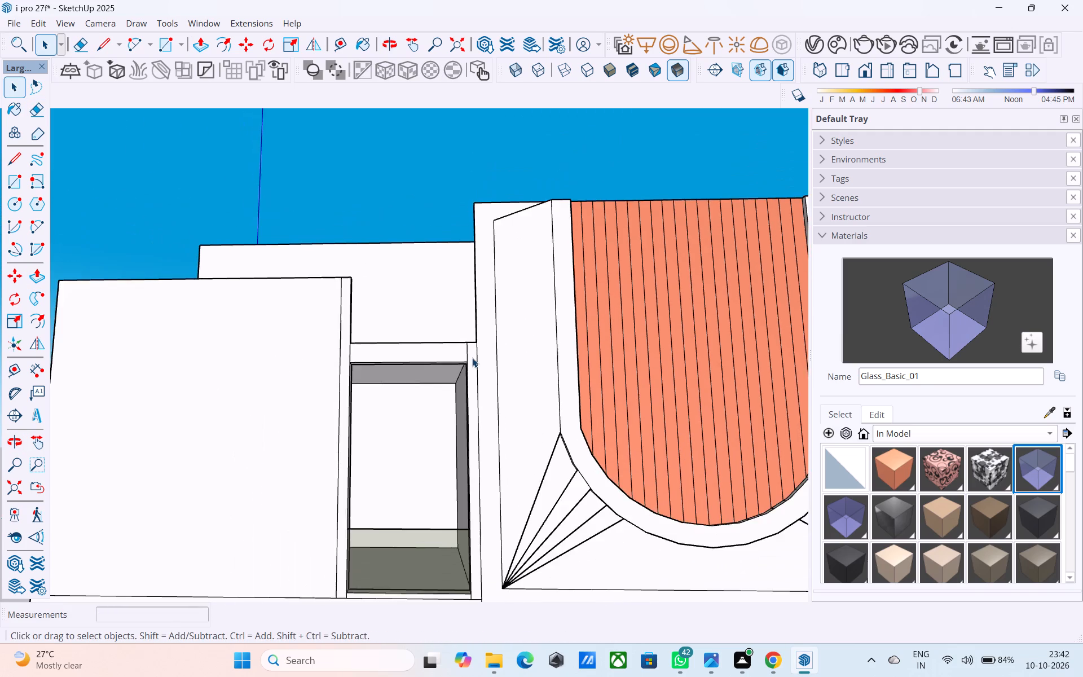
scroll(472, 359, down, 5)
middle_drag(487, 417, 510, 545)
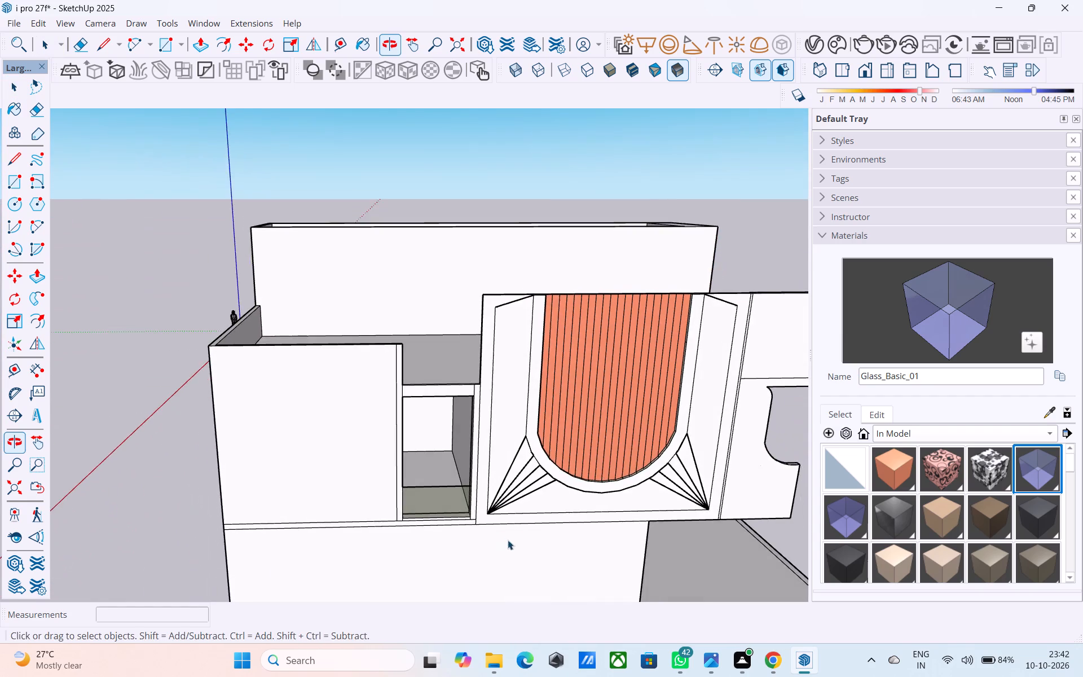
scroll(474, 490, up, 5)
middle_drag(473, 456, 574, 597)
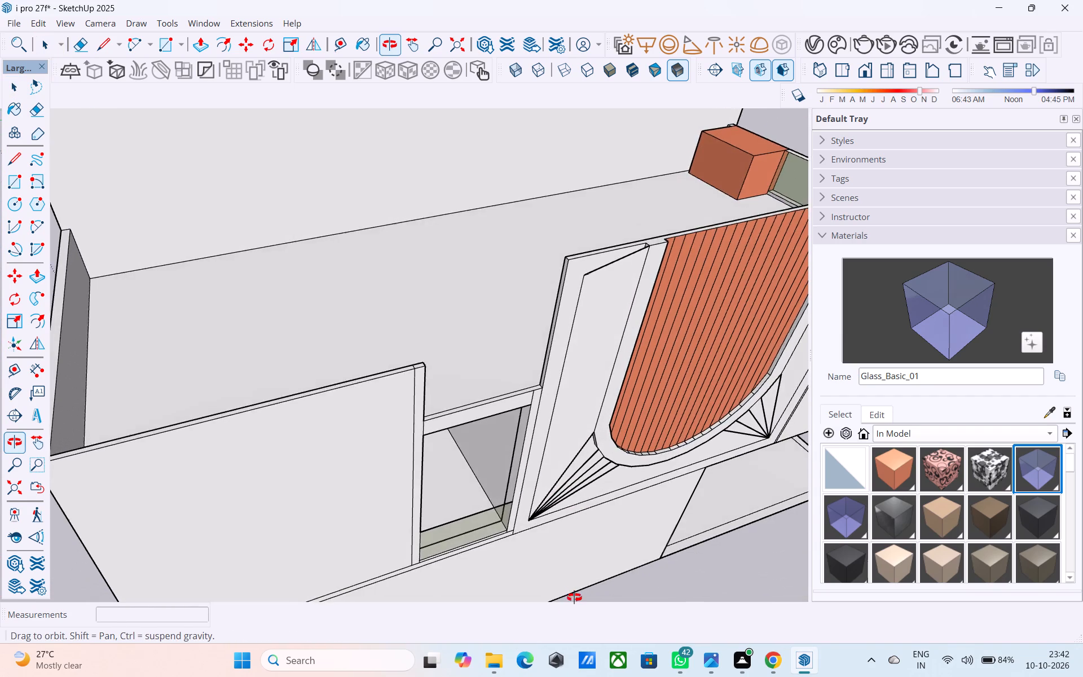
middle_drag(574, 597, 569, 616)
scroll(544, 448, up, 5)
key(l)
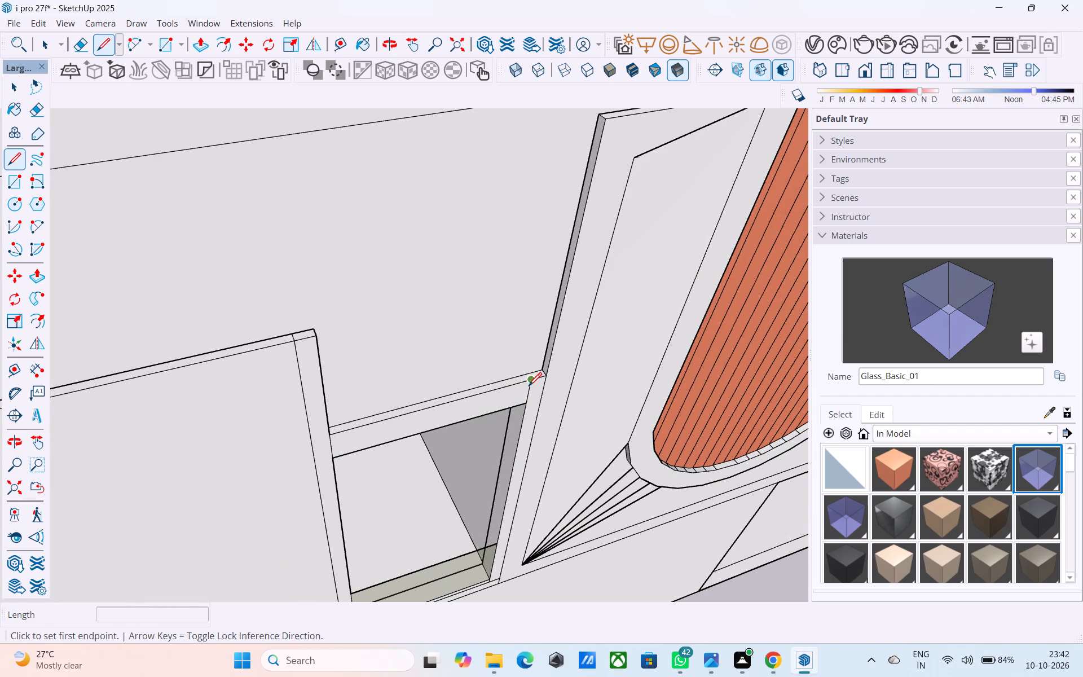
click(529, 387)
click(528, 375)
key(space)
Pull the small top face at the beam's end up 7' 6" to the top of the arched panel wall.
click(533, 373)
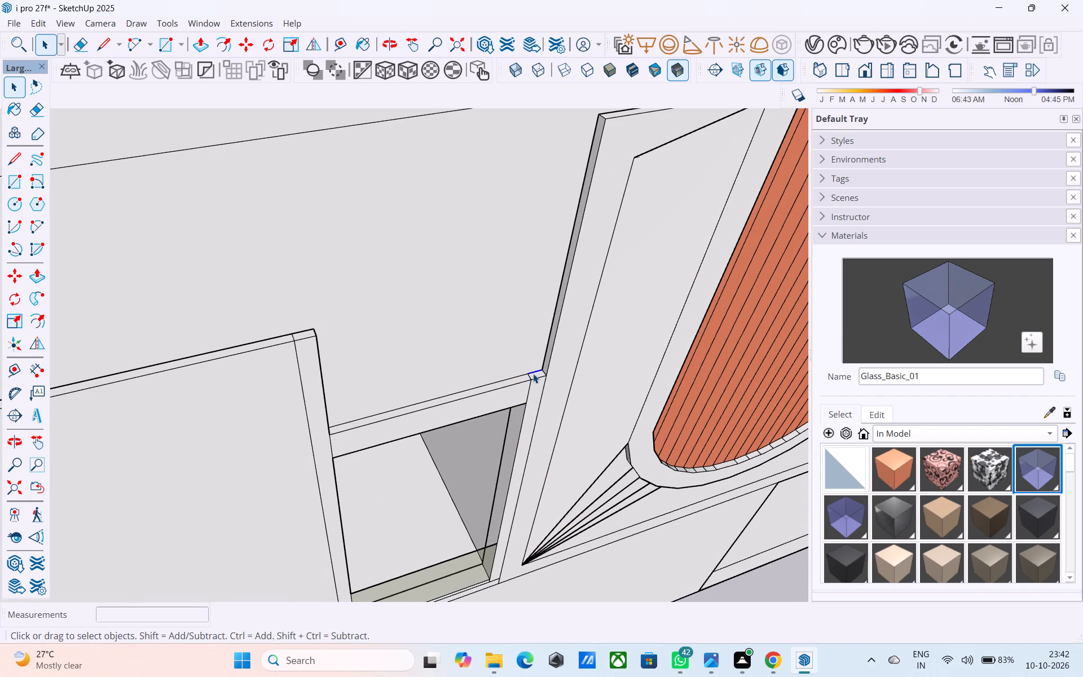
click(535, 375)
key(p)
click(535, 375)
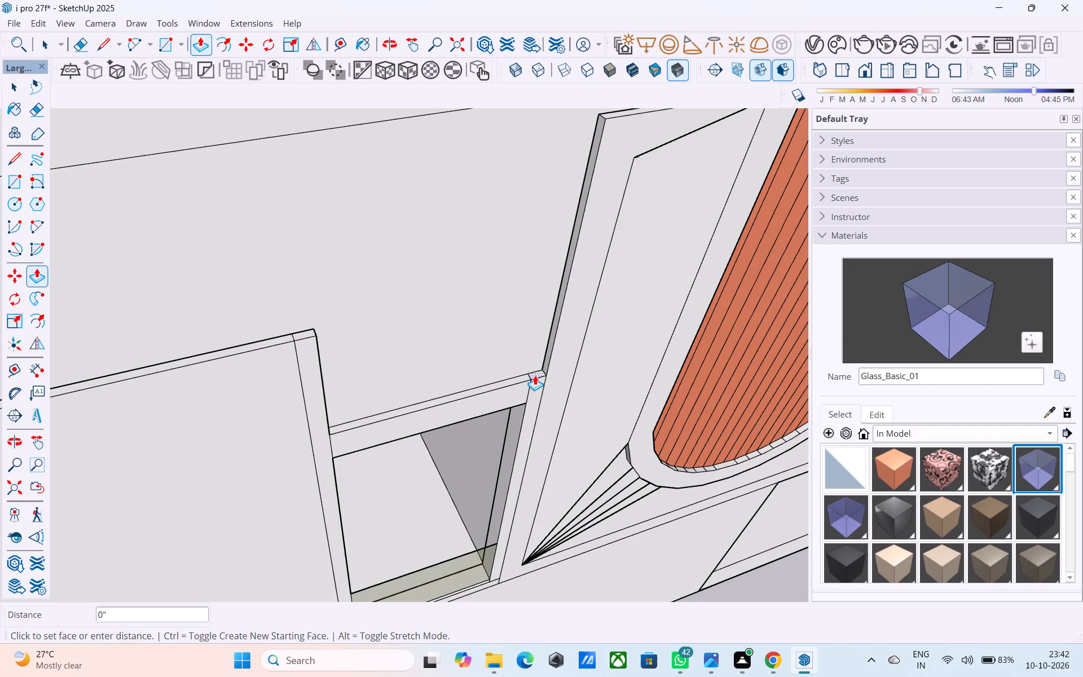
scroll(545, 317, down, 6)
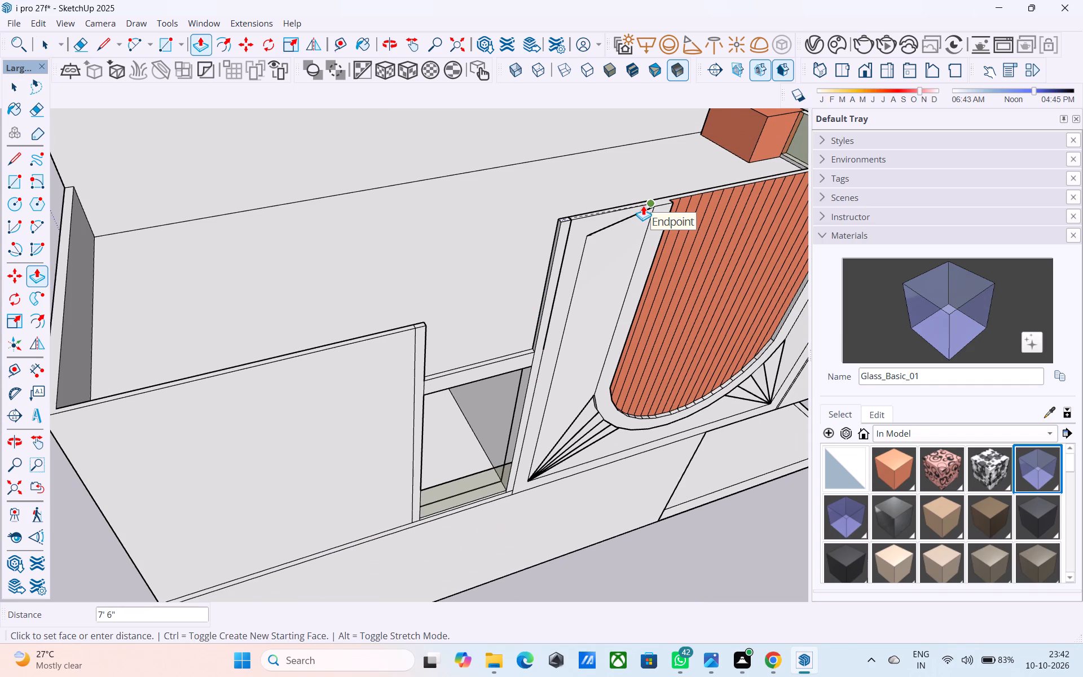
click(643, 205)
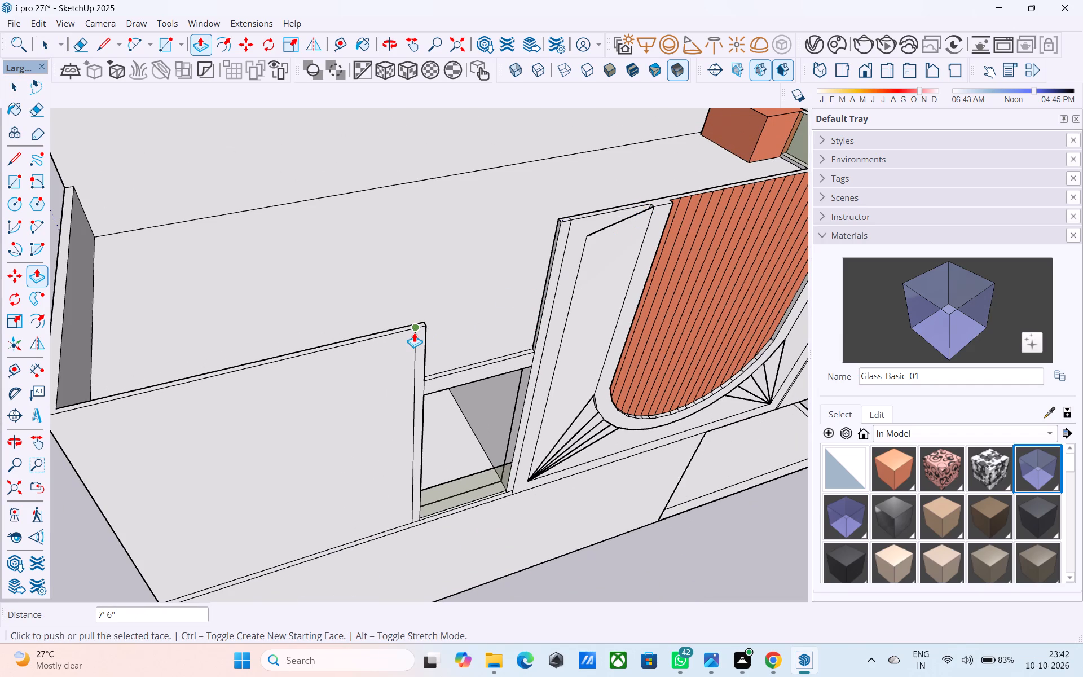
Pull the top face of the long front parapet beside the opening up 4' to the arched panel wall's top.
key(space)
middle_click(414, 332)
scroll(413, 334, up, 4)
middle_drag(420, 327, 659, 328)
scroll(420, 327, down, 1)
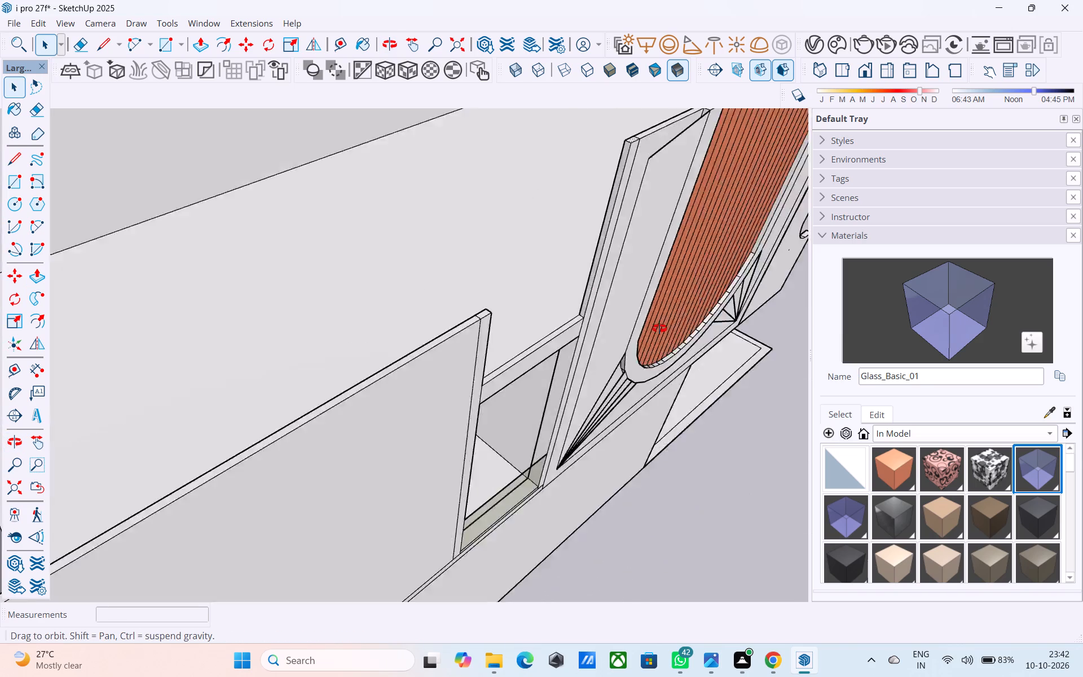
middle_drag(659, 328, 622, 337)
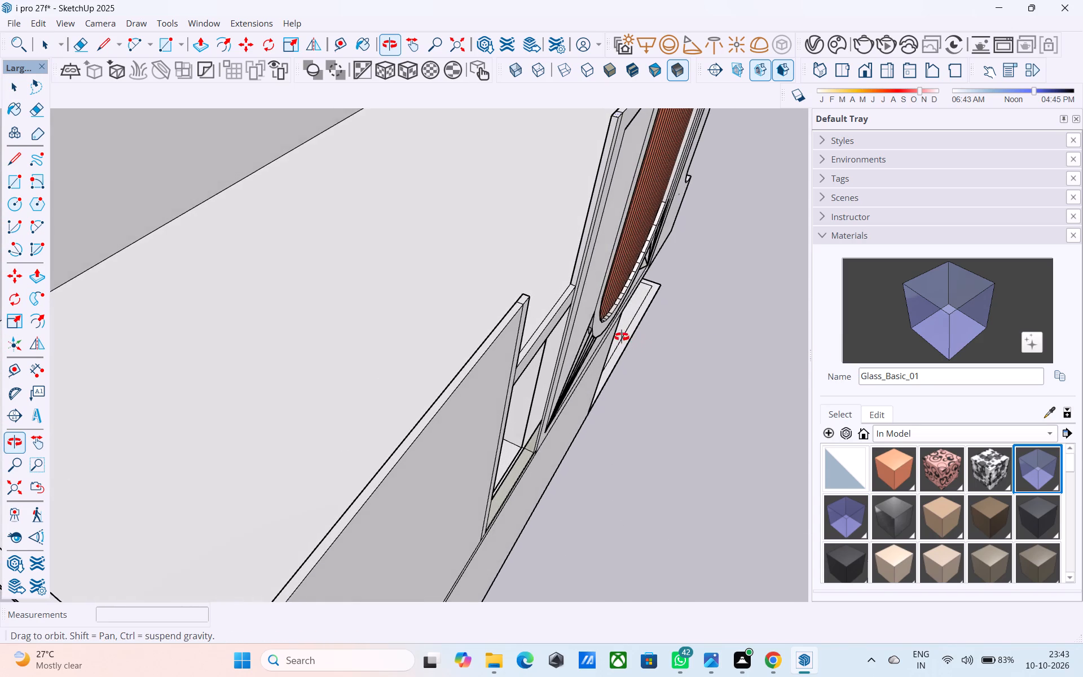
middle_drag(622, 337, 646, 334)
scroll(646, 334, down, 2)
middle_drag(566, 355, 495, 422)
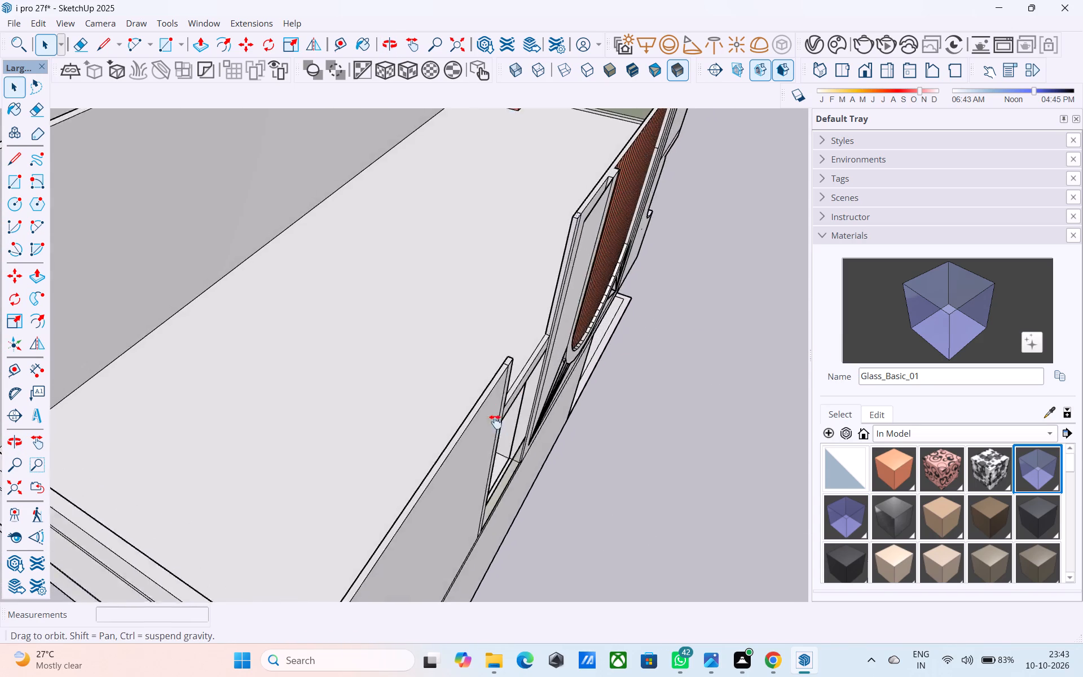
middle_drag(495, 422, 601, 388)
middle_drag(610, 376, 557, 389)
scroll(557, 388, up, 4)
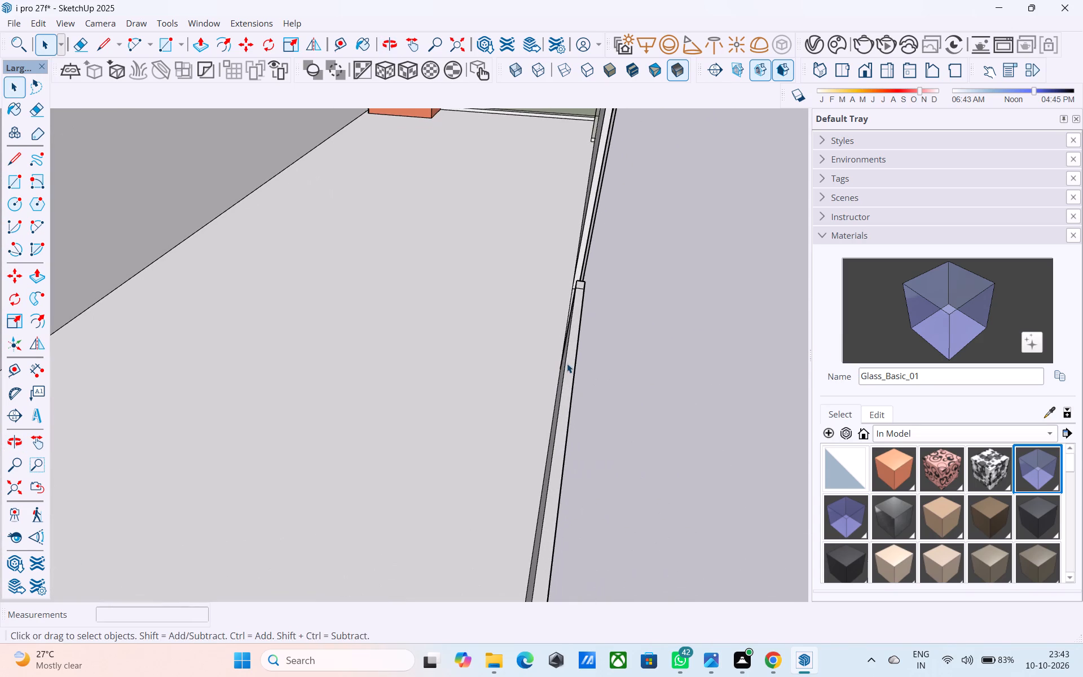
click(568, 364)
key(p)
click(568, 364)
scroll(571, 349, down, 3)
middle_drag(566, 349, 276, 362)
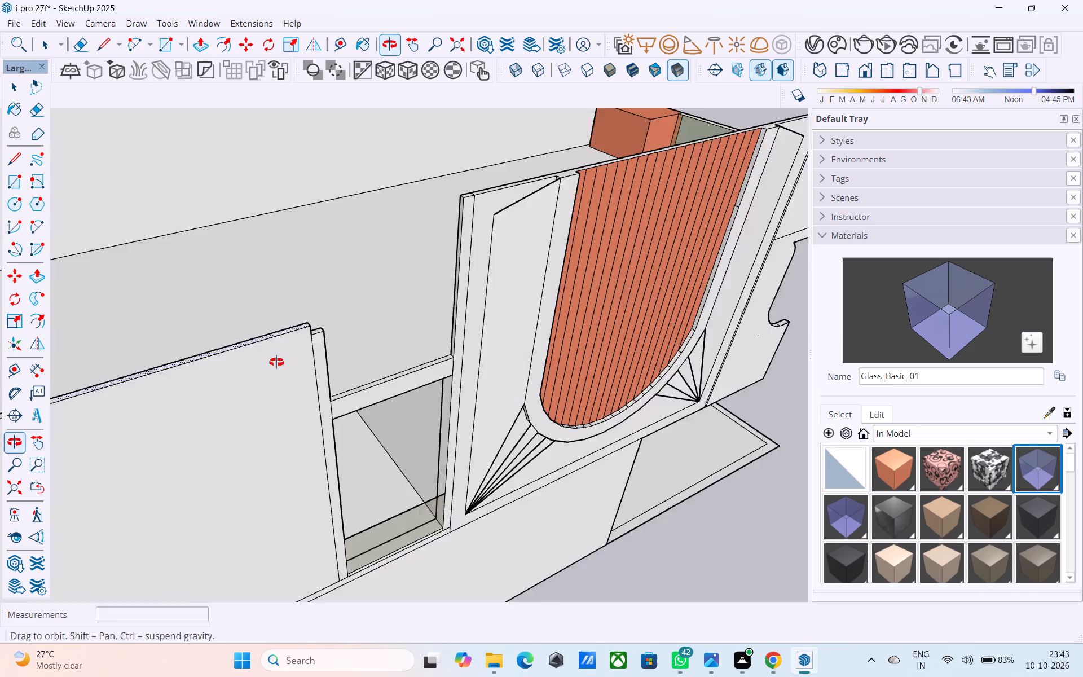
middle_drag(276, 362, 266, 363)
click(435, 200)
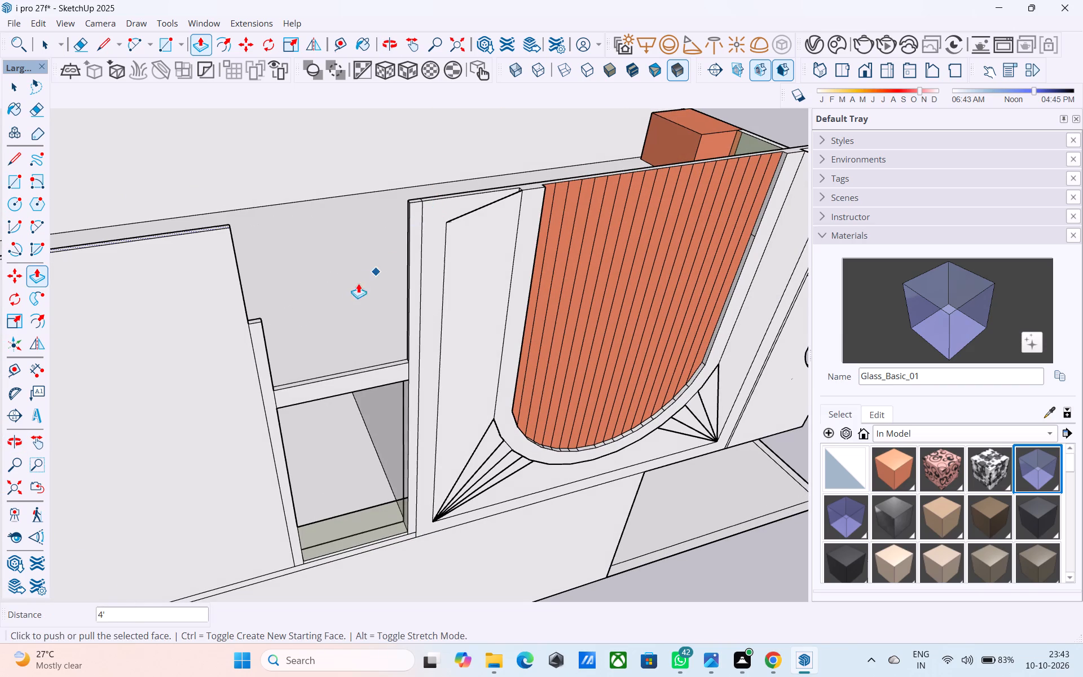
Pull the small top face of the narrow strip beside the opening up 4' to match the long parapet.
middle_drag(340, 291, 359, 337)
key(space)
scroll(287, 389, up, 3)
click(268, 396)
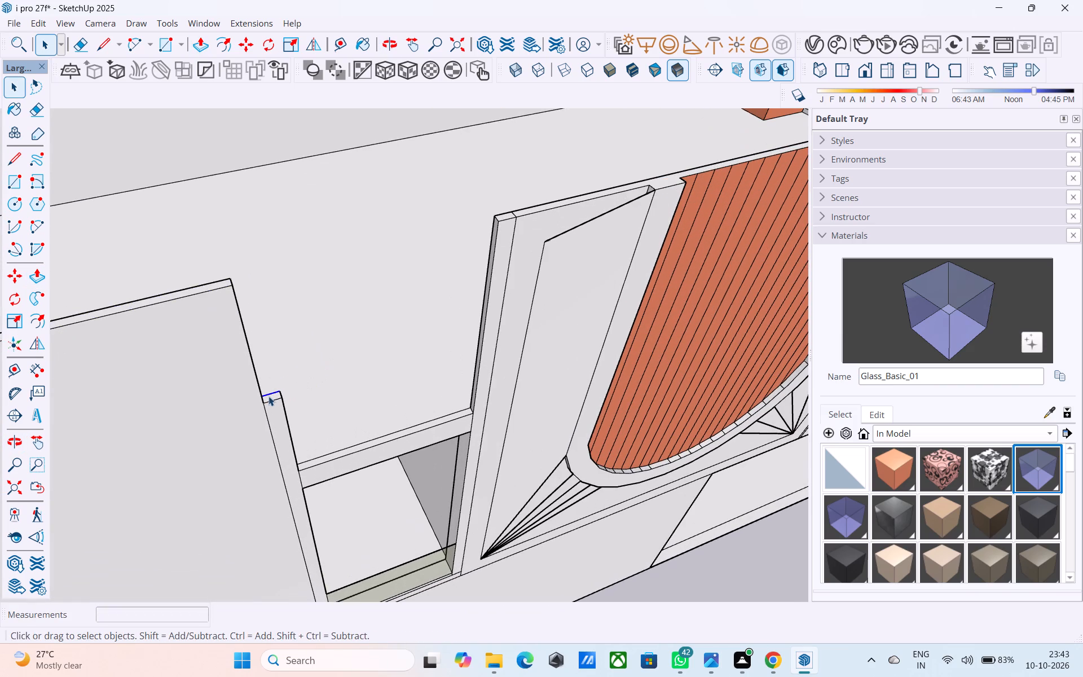
click(268, 397)
click(269, 397)
scroll(273, 397, up, 4)
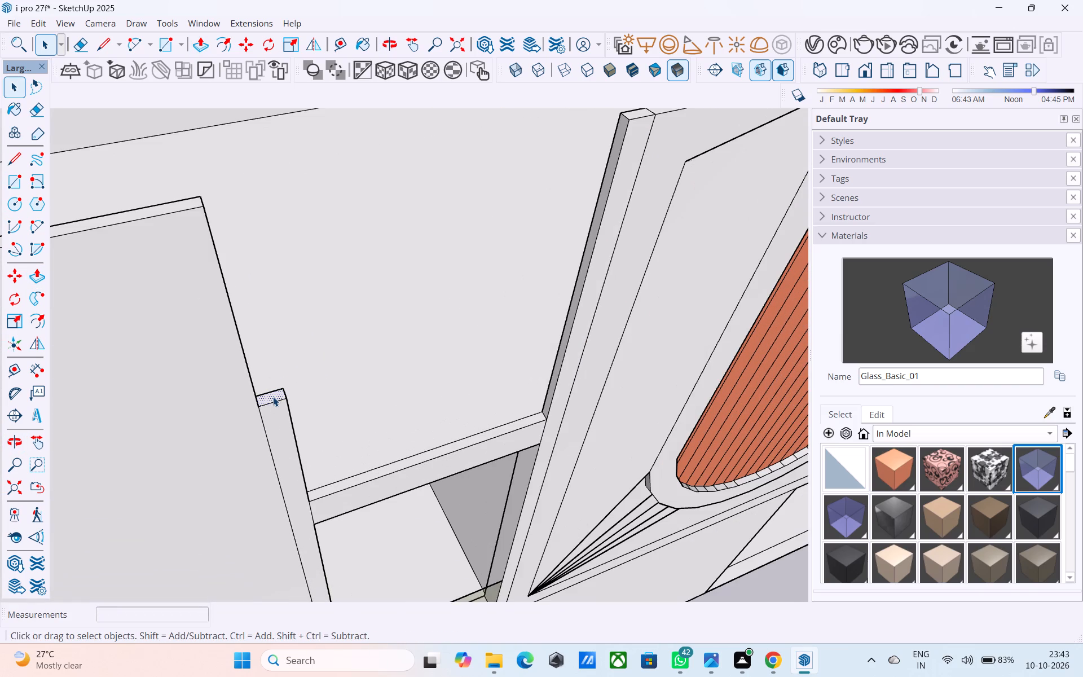
click(273, 397)
key(p)
click(270, 391)
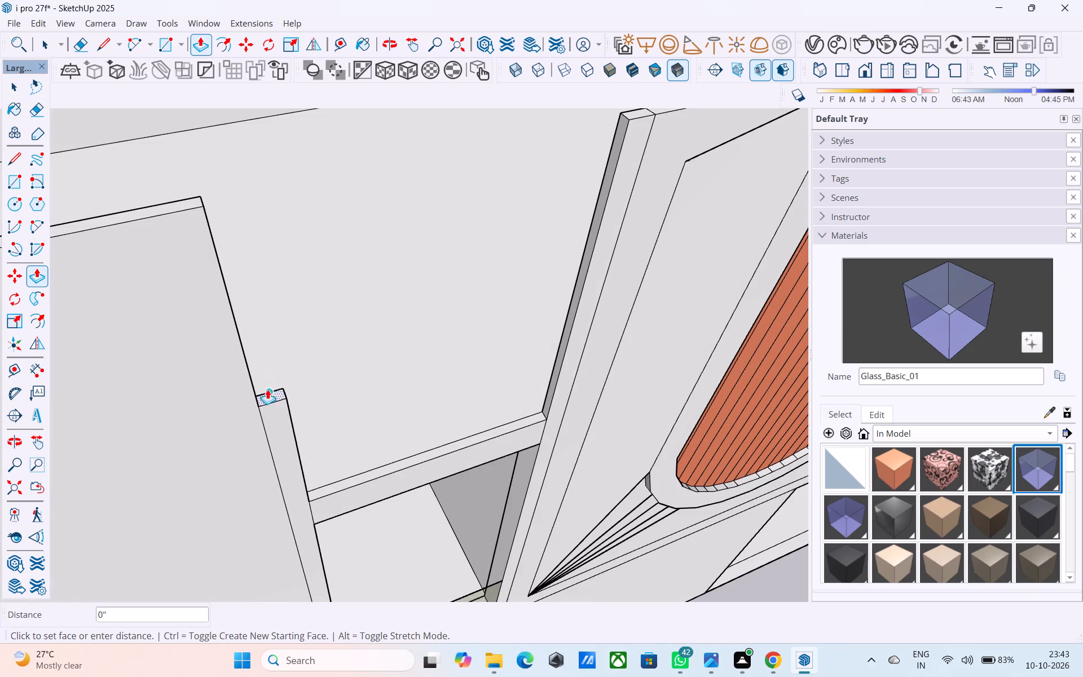
click(170, 203)
Draw a line down the long parapet's inner face beside the opening, from its top to the roof slab, separating a narrow end strip.
scroll(290, 351, down, 3)
middle_drag(296, 376, 245, 300)
scroll(252, 305, down, 3)
middle_drag(252, 305, 297, 370)
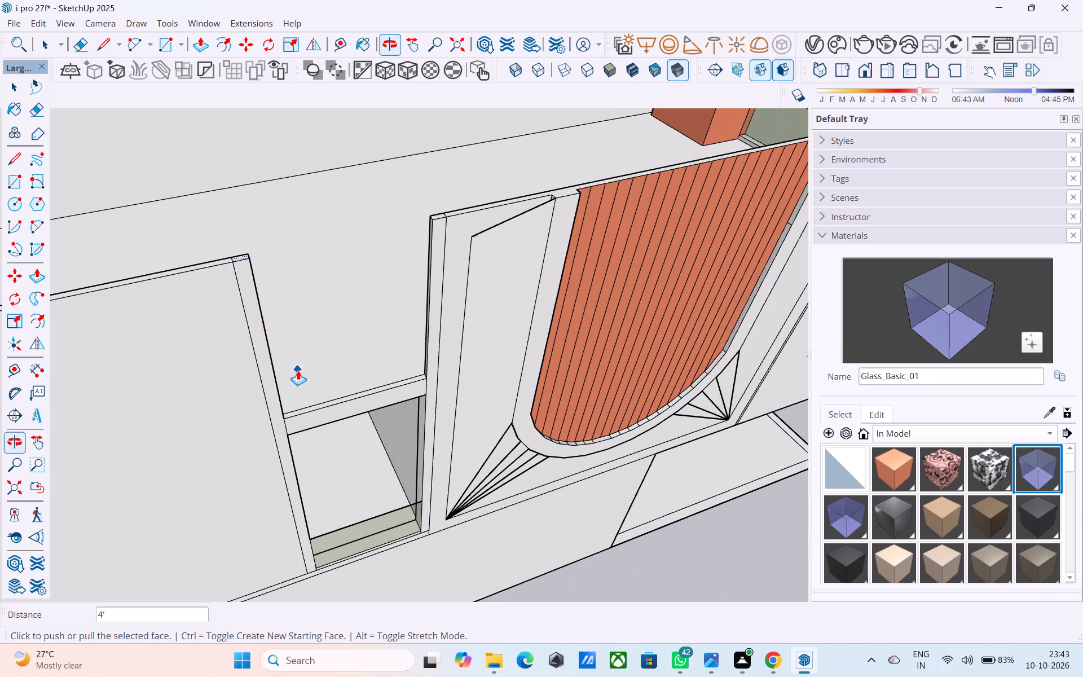
scroll(298, 370, down, 1)
middle_drag(298, 401, 470, 403)
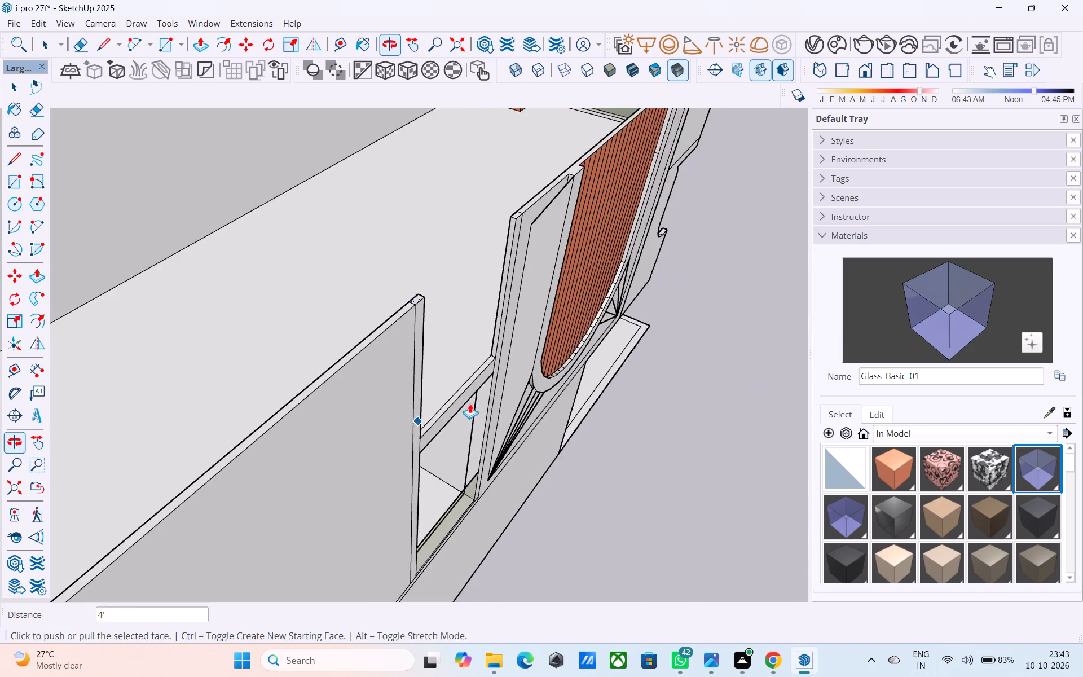
scroll(466, 410, down, 4)
middle_drag(449, 423, 751, 464)
shift+middle_drag(666, 399, 634, 436)
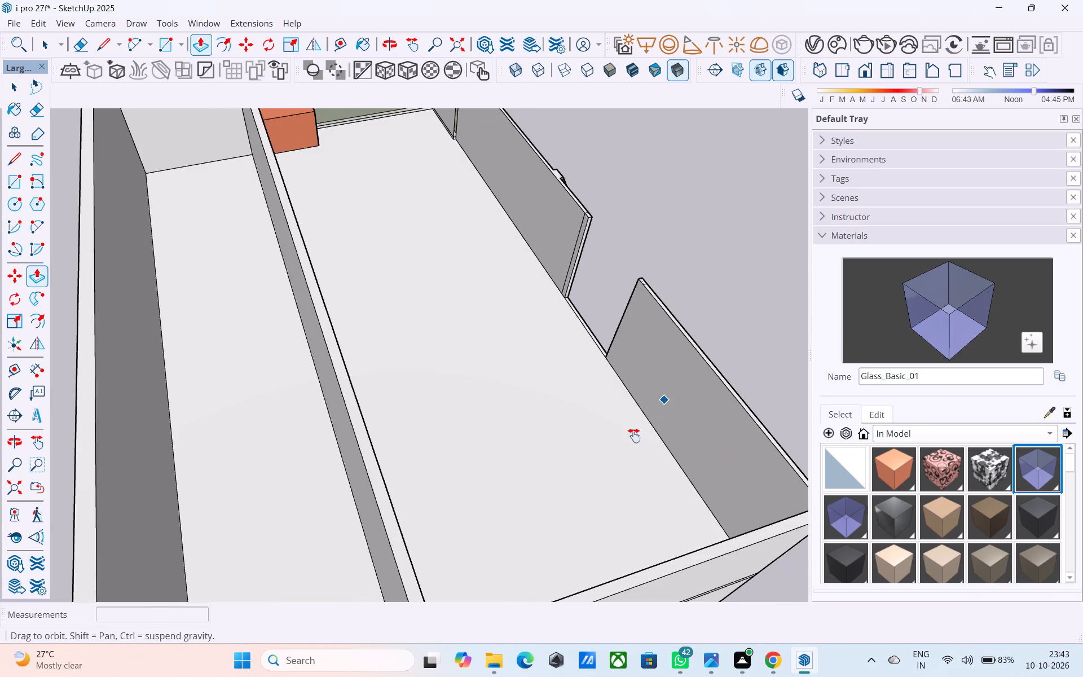
shift+middle_drag(634, 436, 632, 440)
key(l)
scroll(605, 370, up, 5)
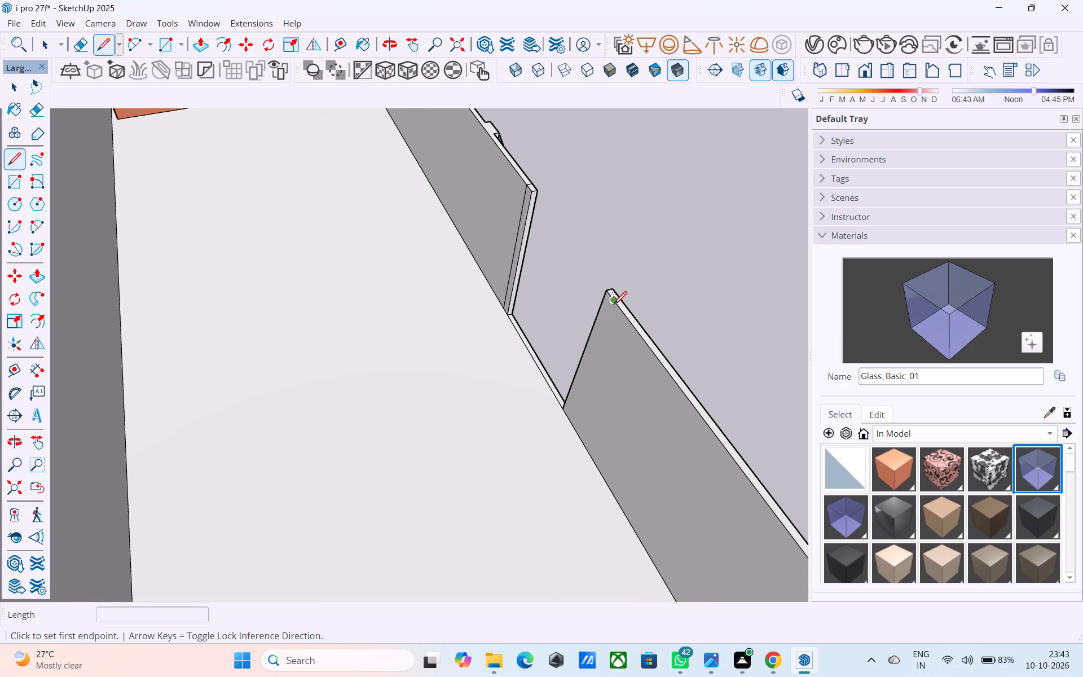
click(614, 306)
click(568, 421)
key(space)
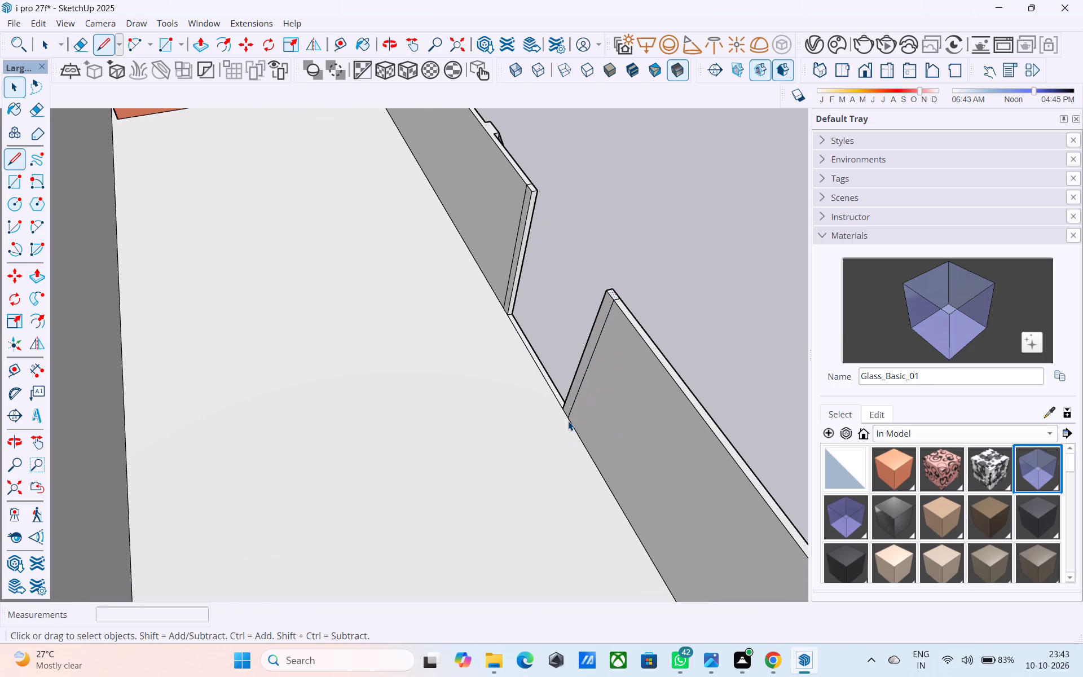
Pull the narrow end strip on the long parapet's inner face out 2' over the roof slab.
click(570, 407)
click(569, 407)
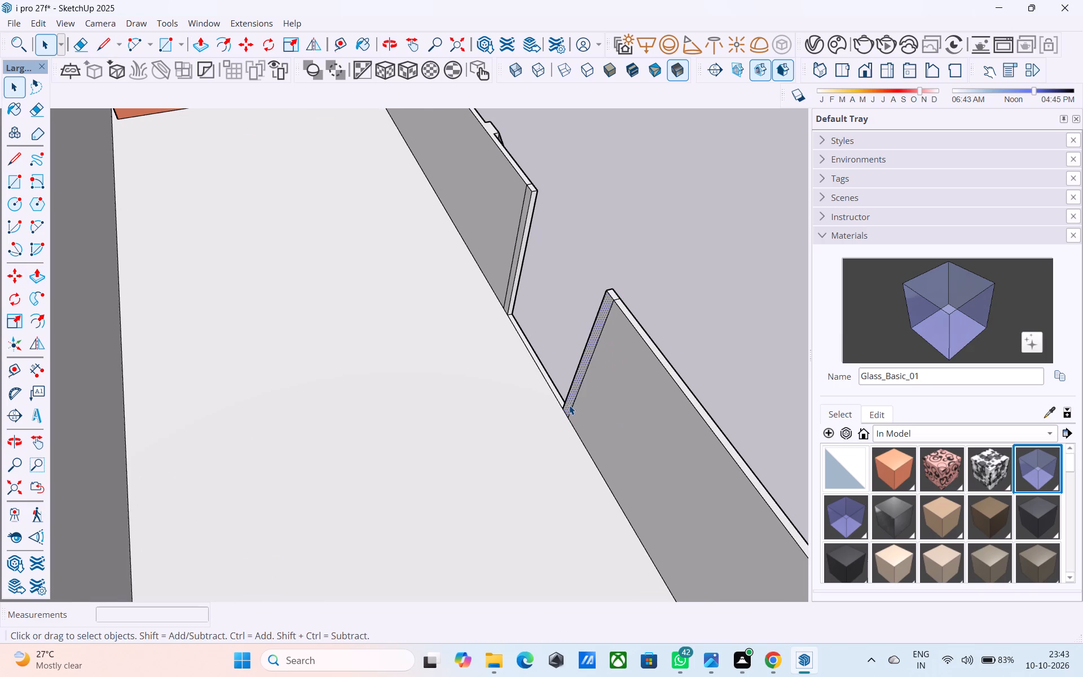
click(569, 405)
key(p)
key(p)
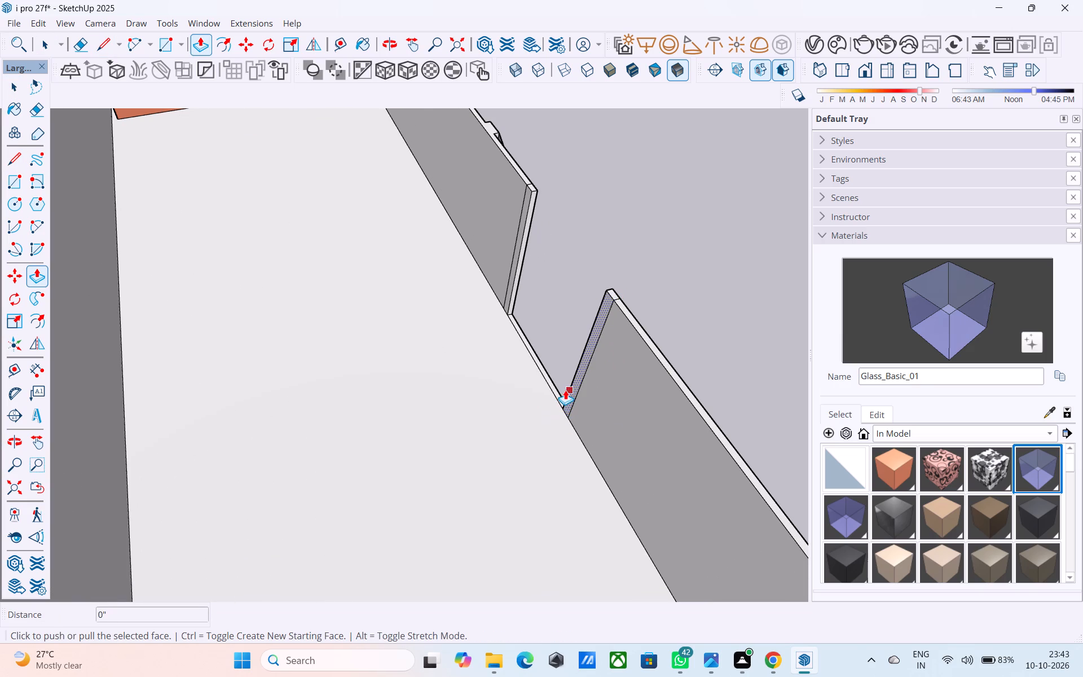
click(567, 390)
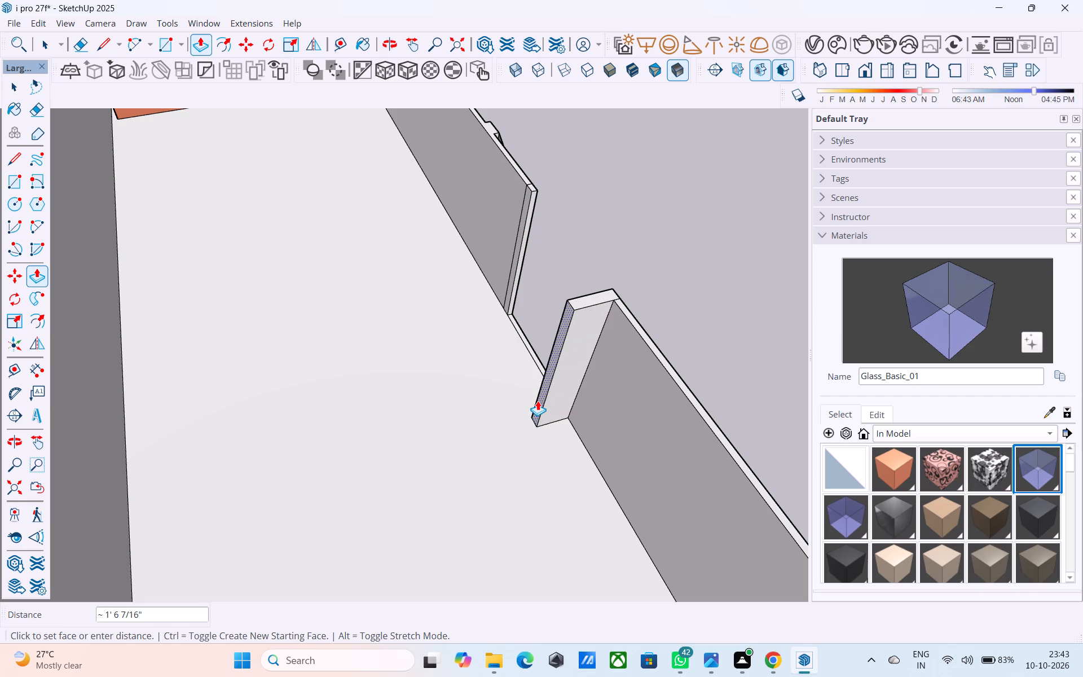
text(2')
key(Return)
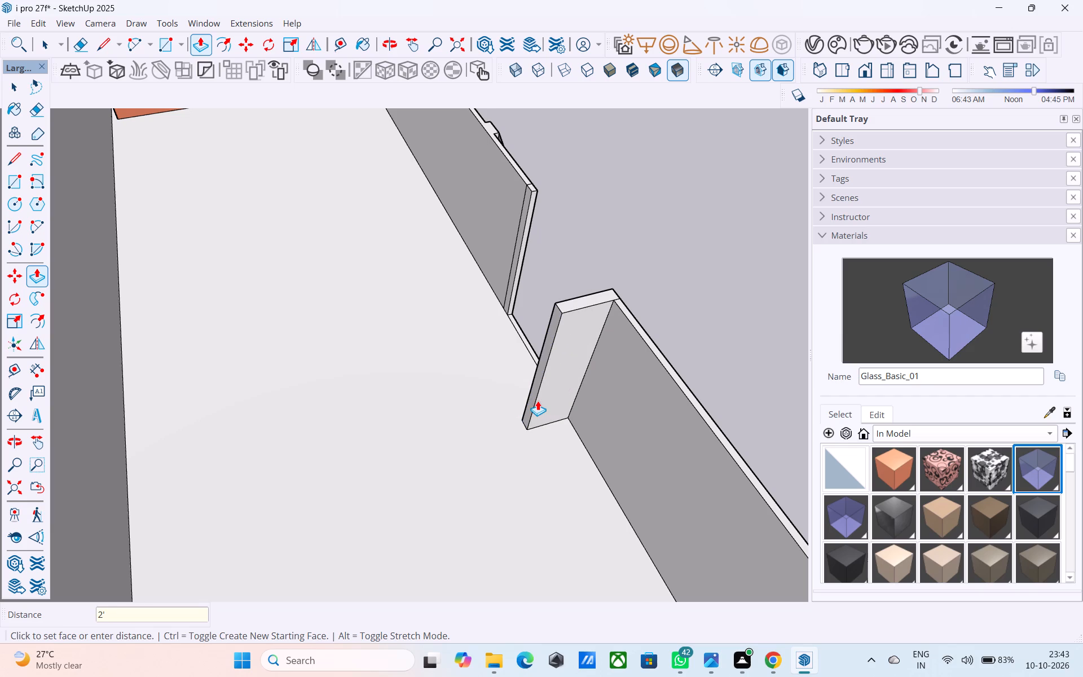
Pull the matching end strip on the arched panel wall's inner face 2' inward, level with the opposite return wall.
scroll(530, 401, down, 2)
middle_drag(528, 406, 520, 615)
scroll(505, 538, up, 1)
middle_drag(504, 534, 530, 405)
scroll(528, 384, up, 4)
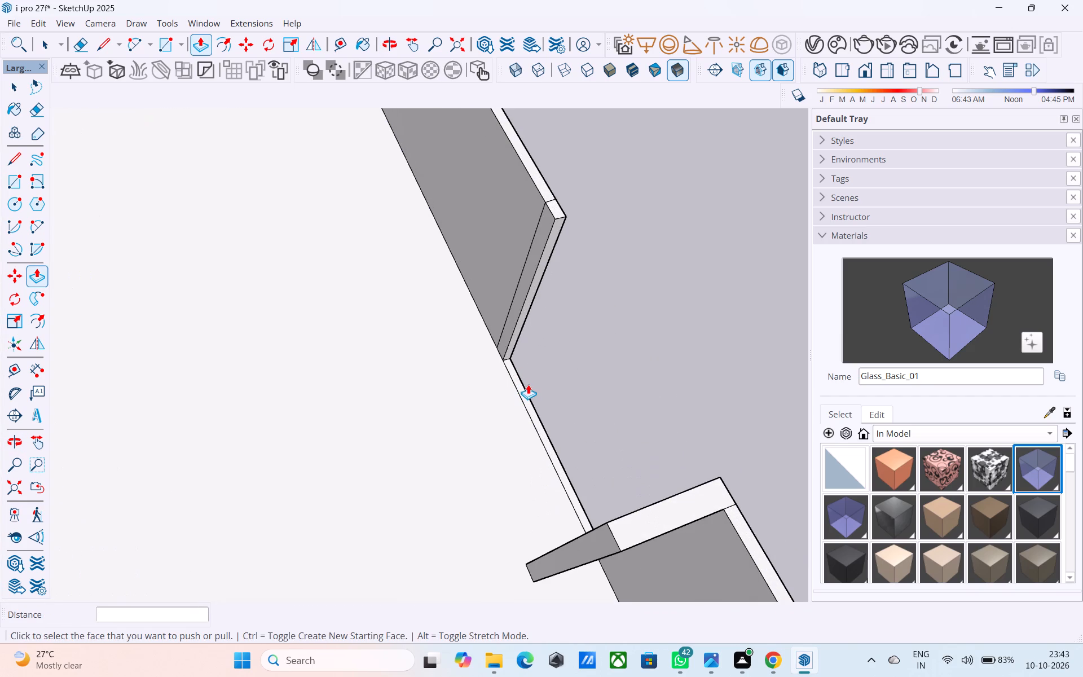
click(514, 314)
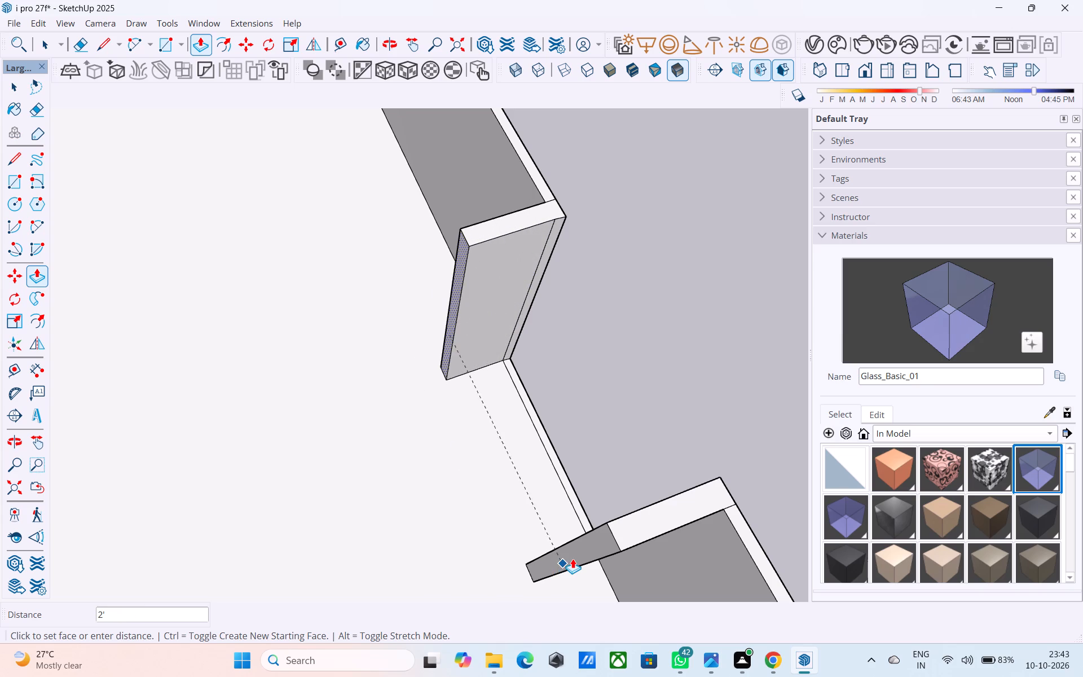
click(576, 557)
Examine the opening beside the arched panel from the front, including its inner corners below the beam.
middle_drag(589, 538, 160, 399)
scroll(177, 362, down, 6)
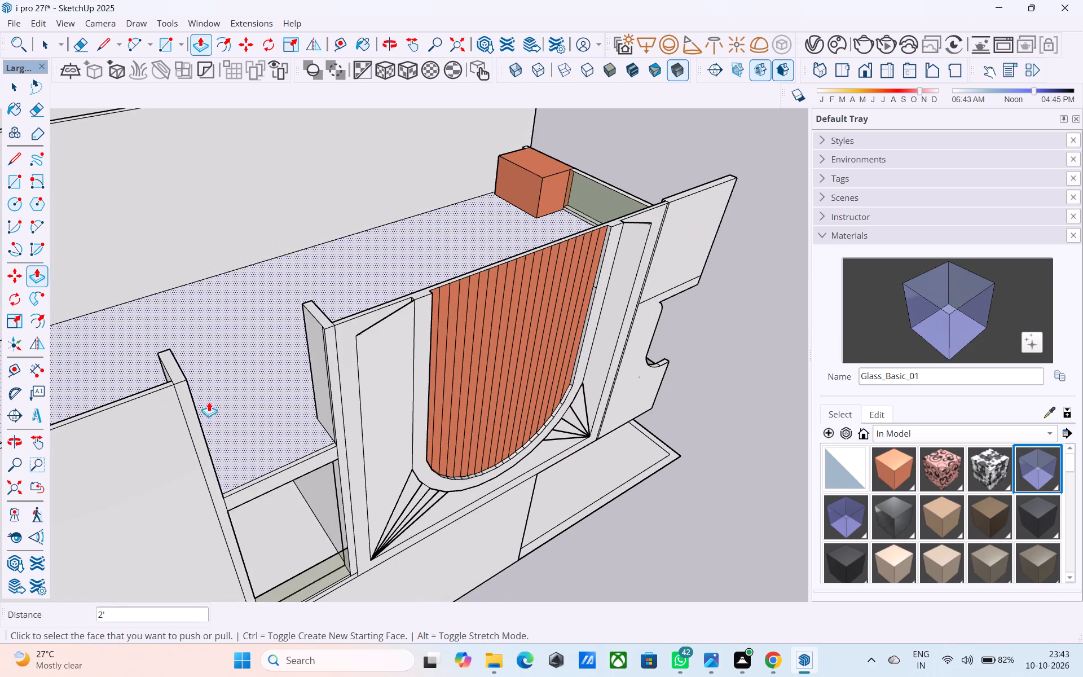
scroll(220, 428, down, 1)
shift+middle_drag(220, 428, 233, 303)
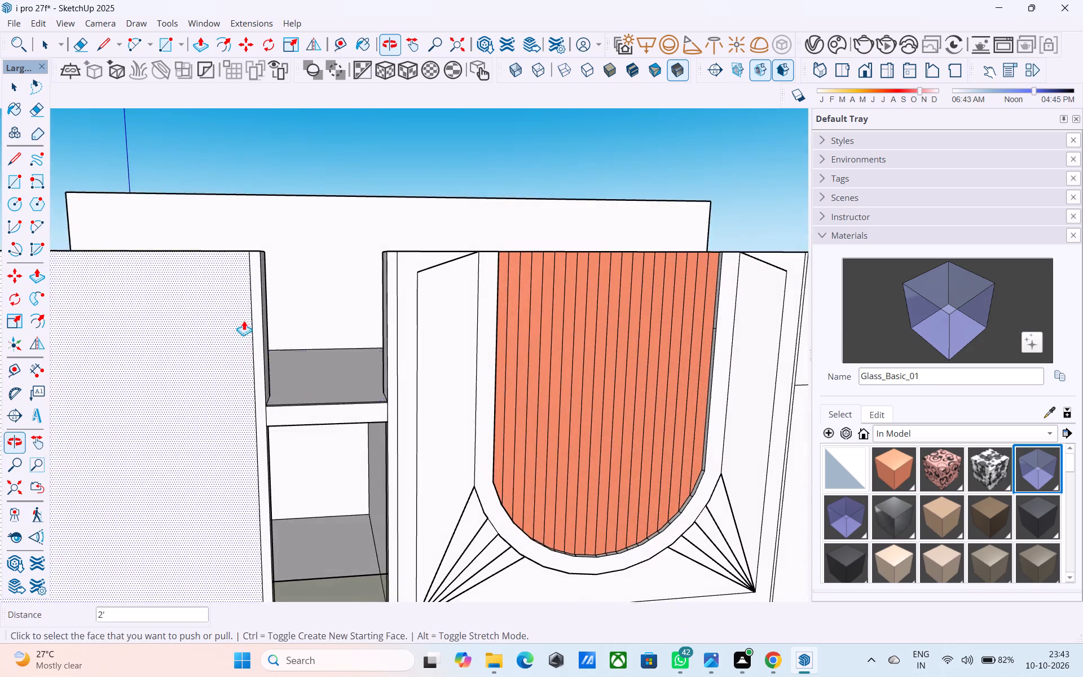
shift+middle_drag(323, 410, 231, 329)
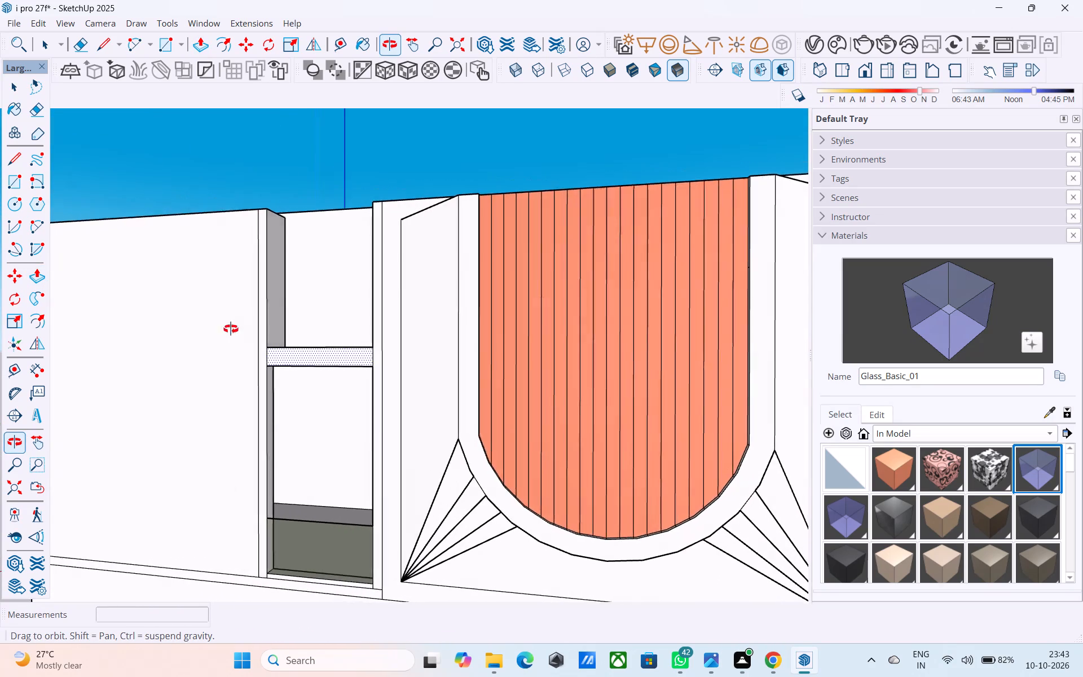
shift+middle_drag(231, 329, 146, 318)
middle_drag(226, 380, 189, 380)
shift+middle_drag(246, 426, 230, 430)
scroll(240, 427, up, 6)
key(space)
middle_drag(251, 424, 312, 490)
scroll(309, 492, up, 9)
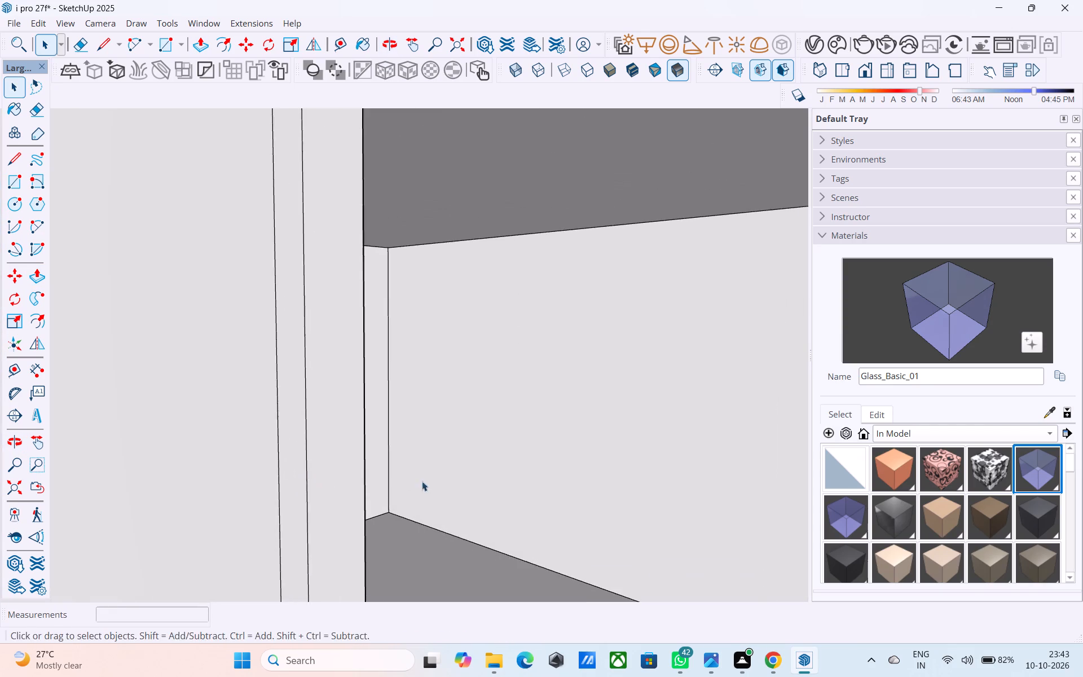
middle_drag(425, 504, 555, 448)
scroll(505, 434, down, 13)
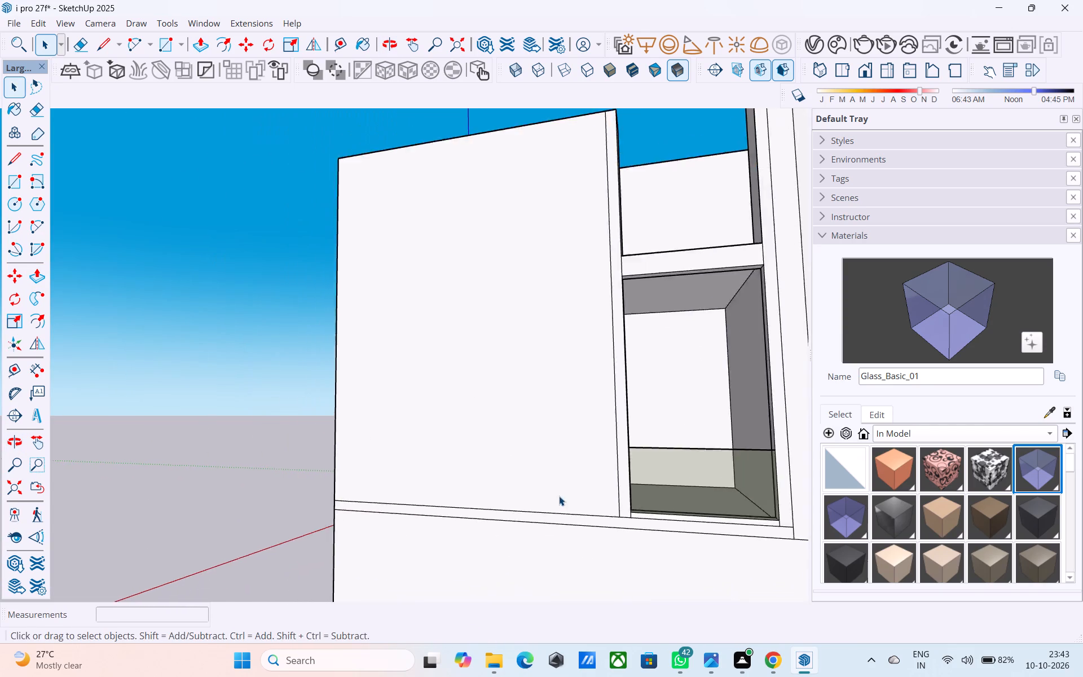
scroll(559, 496, down, 3)
shift+middle_drag(650, 535, 306, 544)
scroll(428, 393, up, 8)
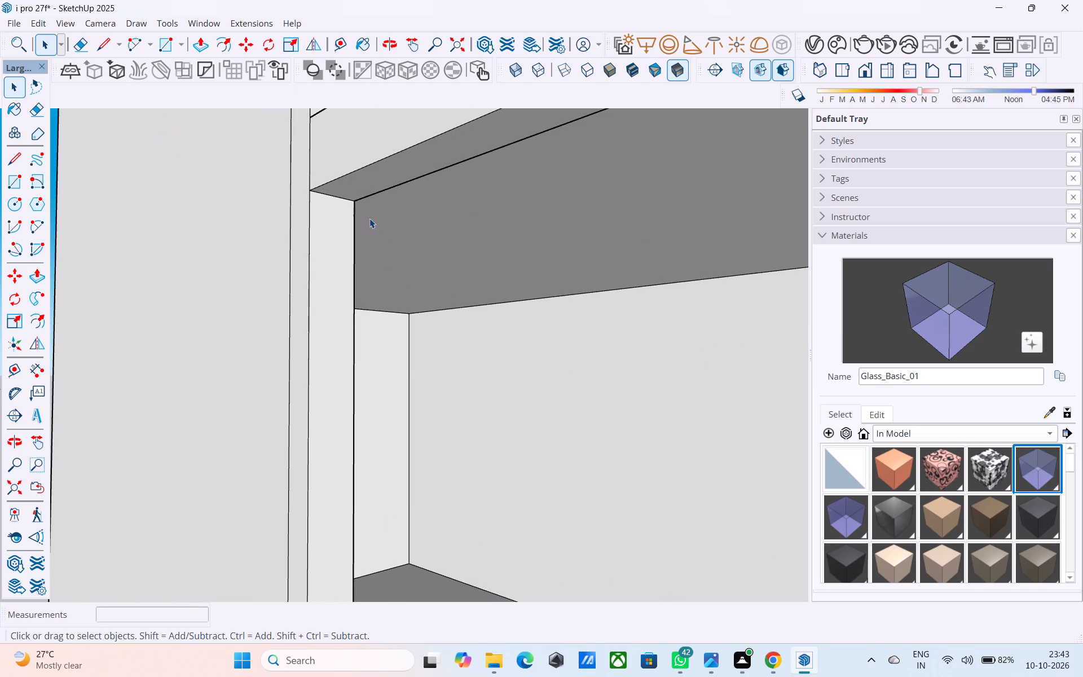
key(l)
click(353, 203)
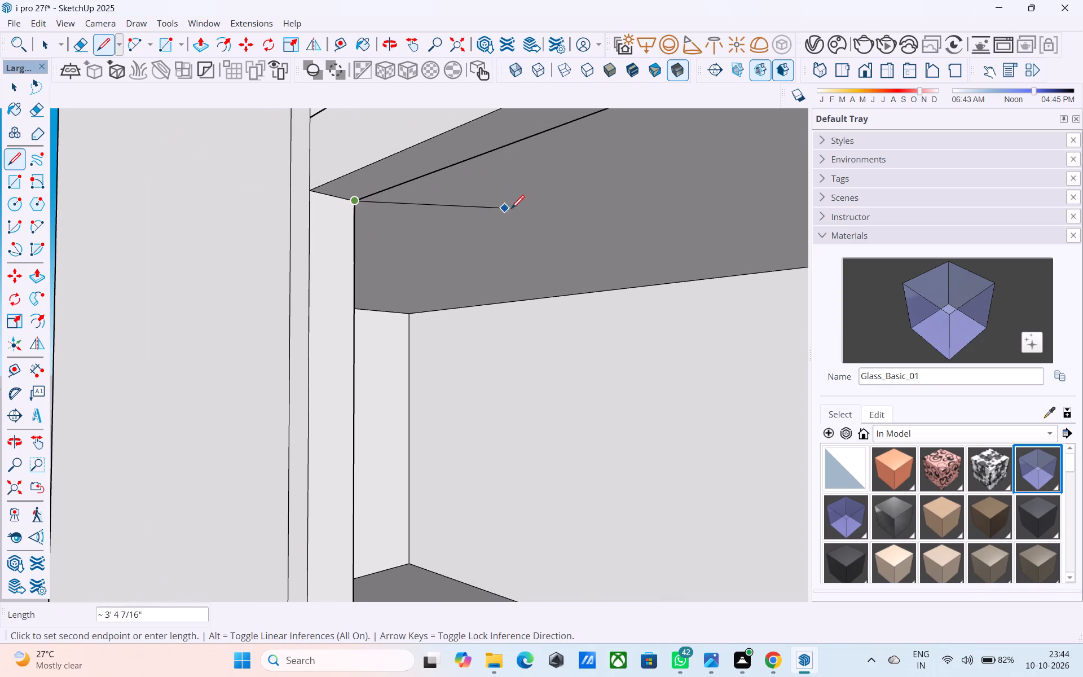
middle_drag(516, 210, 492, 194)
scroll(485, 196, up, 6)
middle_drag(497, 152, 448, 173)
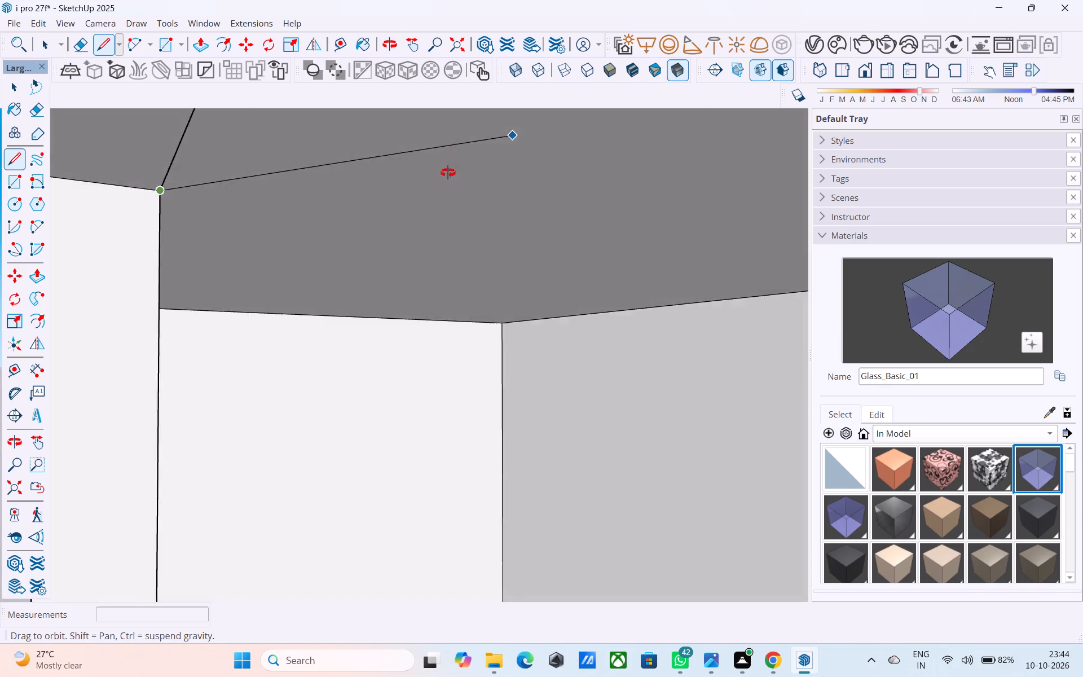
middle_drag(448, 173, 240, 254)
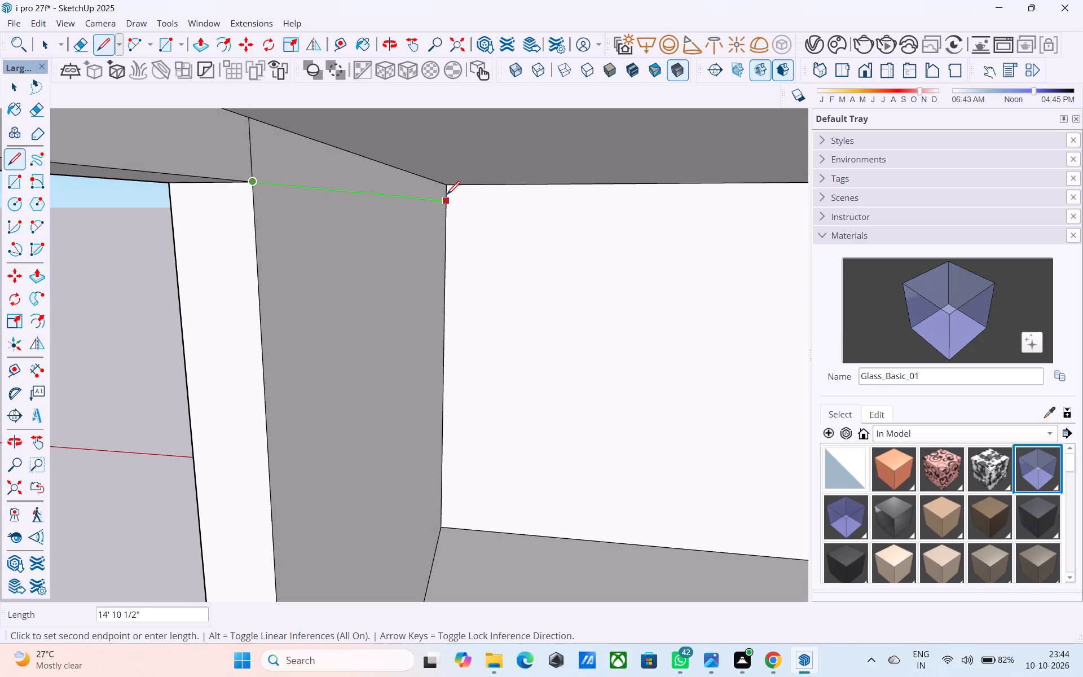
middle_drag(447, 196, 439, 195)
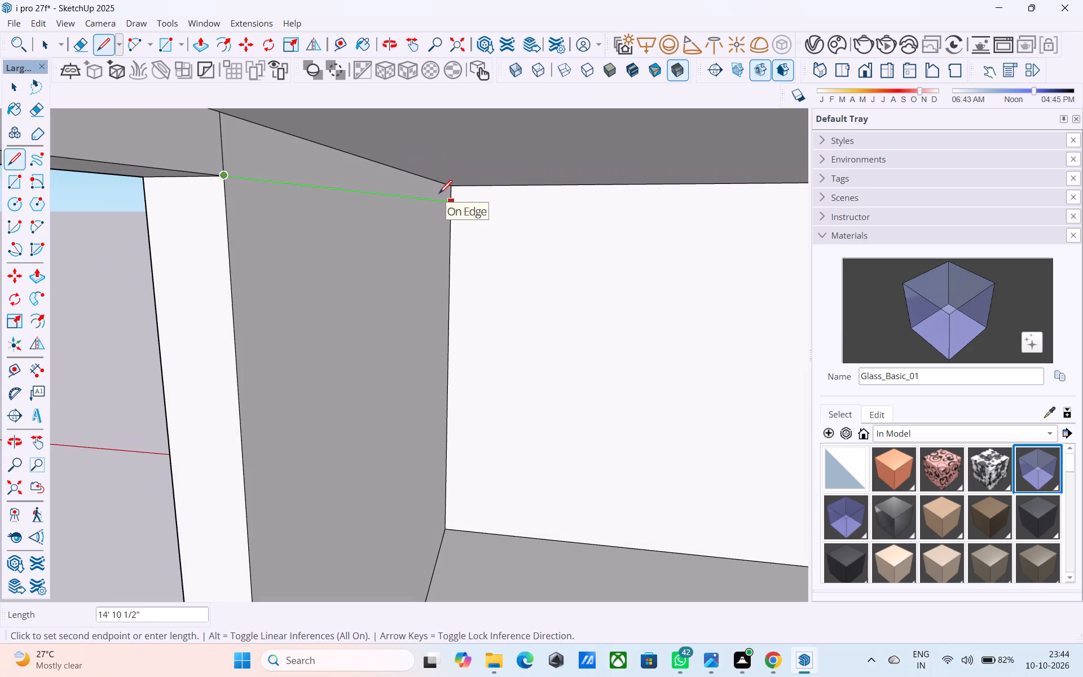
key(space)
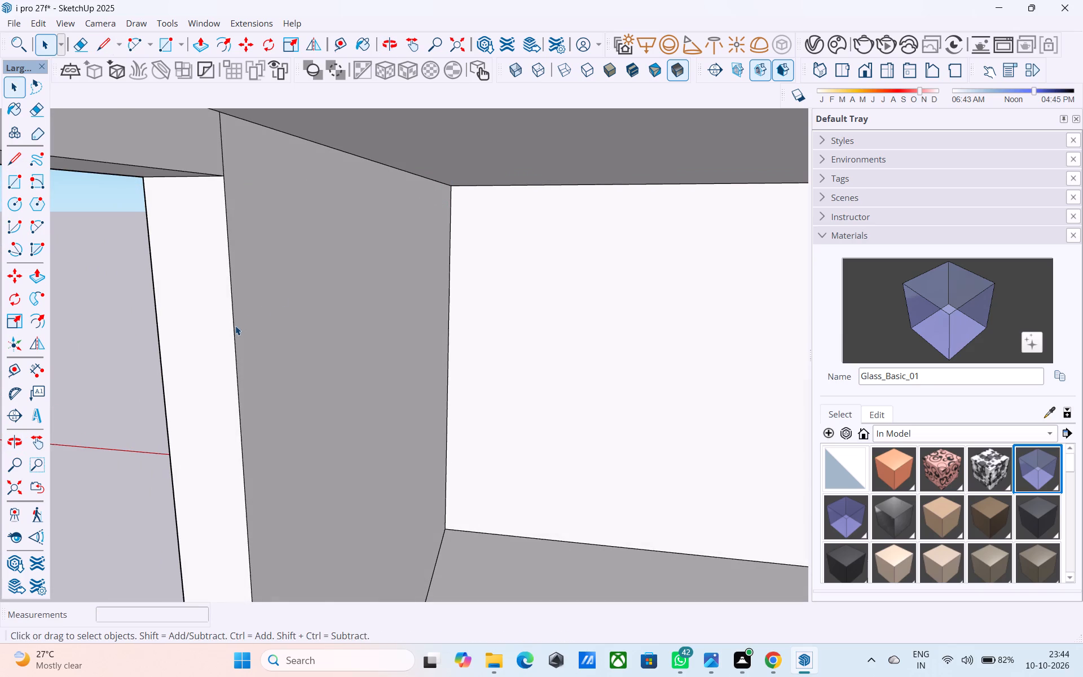
Mark off a 6" strip on the opening's inner side wall by copying its front vertical edge inward and joining the upper ends.
click(233, 326)
key(m)
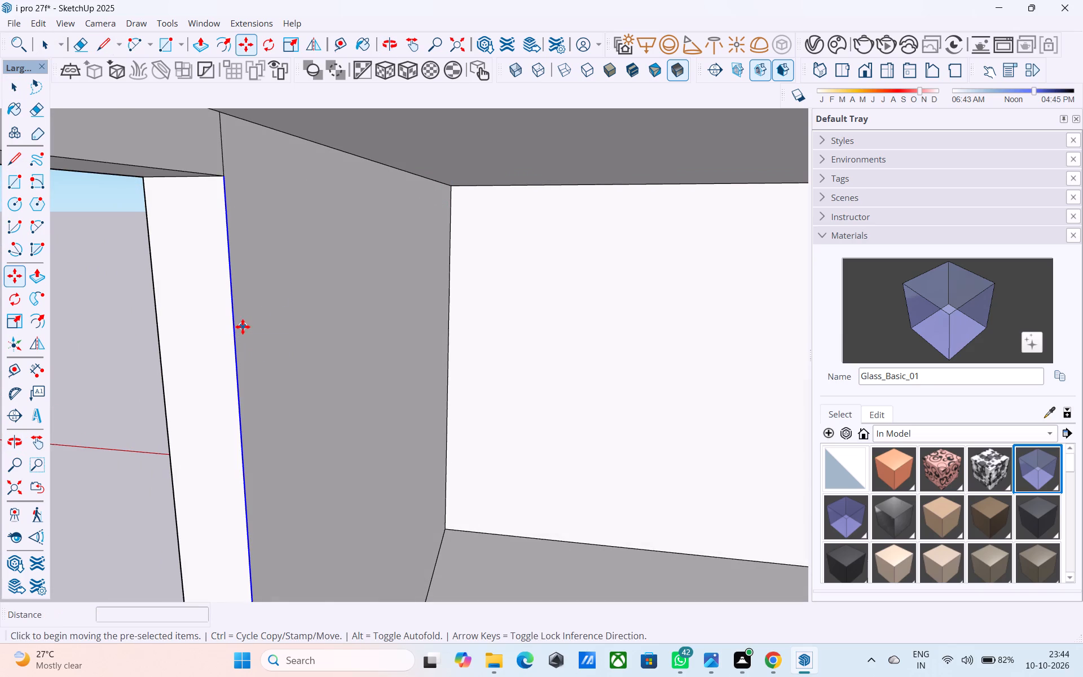
click(226, 174)
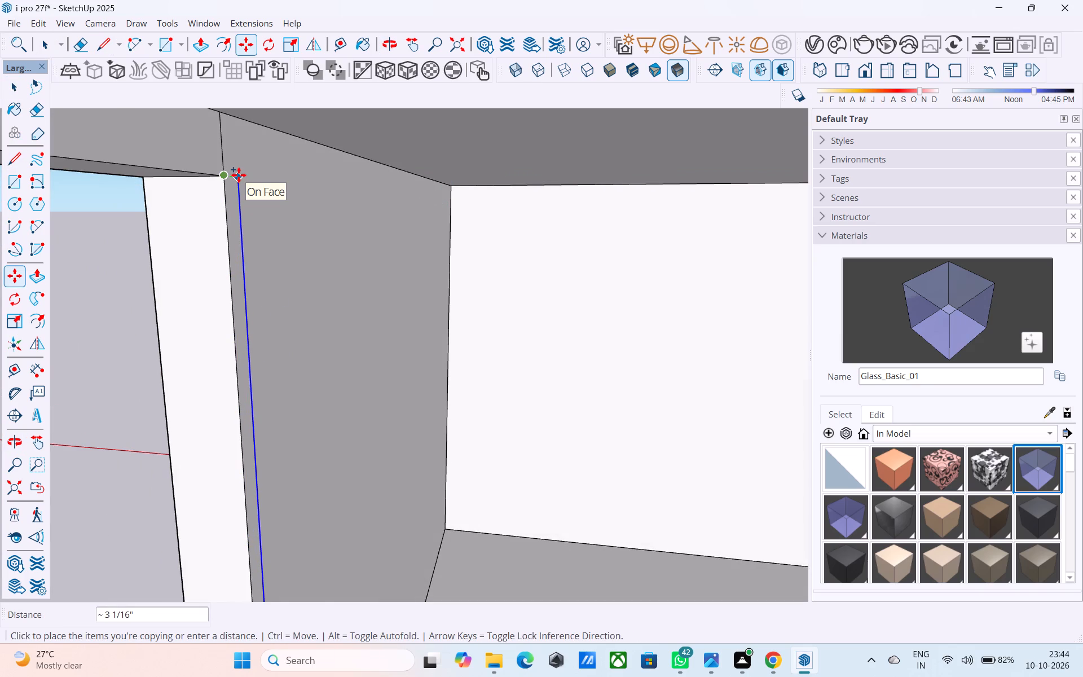
text(6")
key(Return)
key(l)
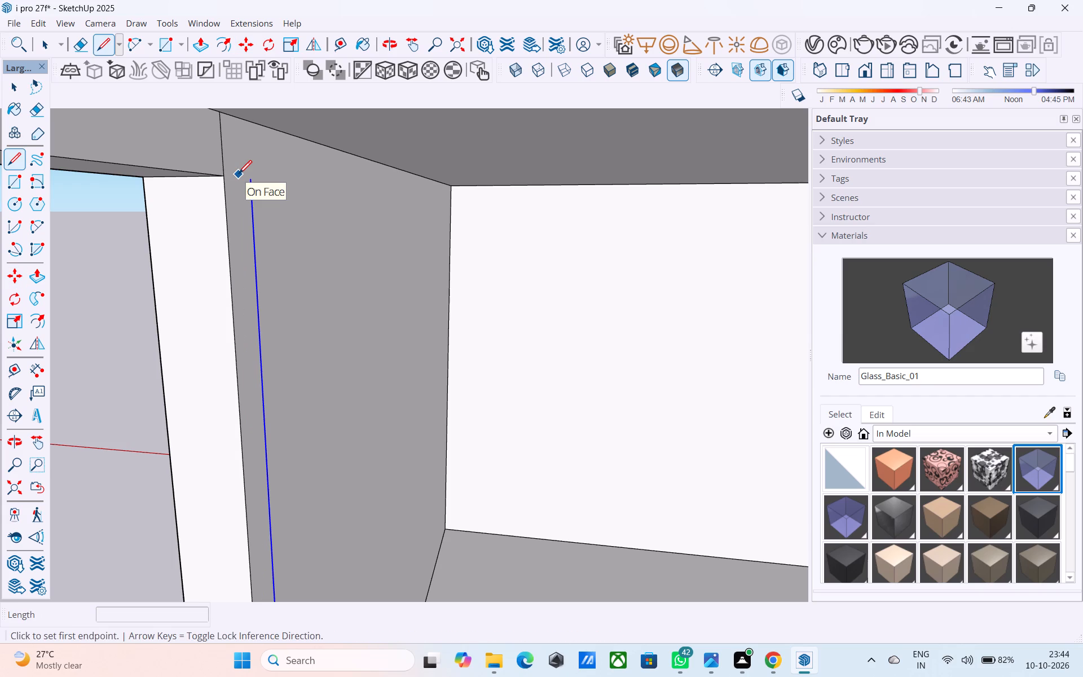
click(225, 178)
click(250, 179)
scroll(250, 200, down, 3)
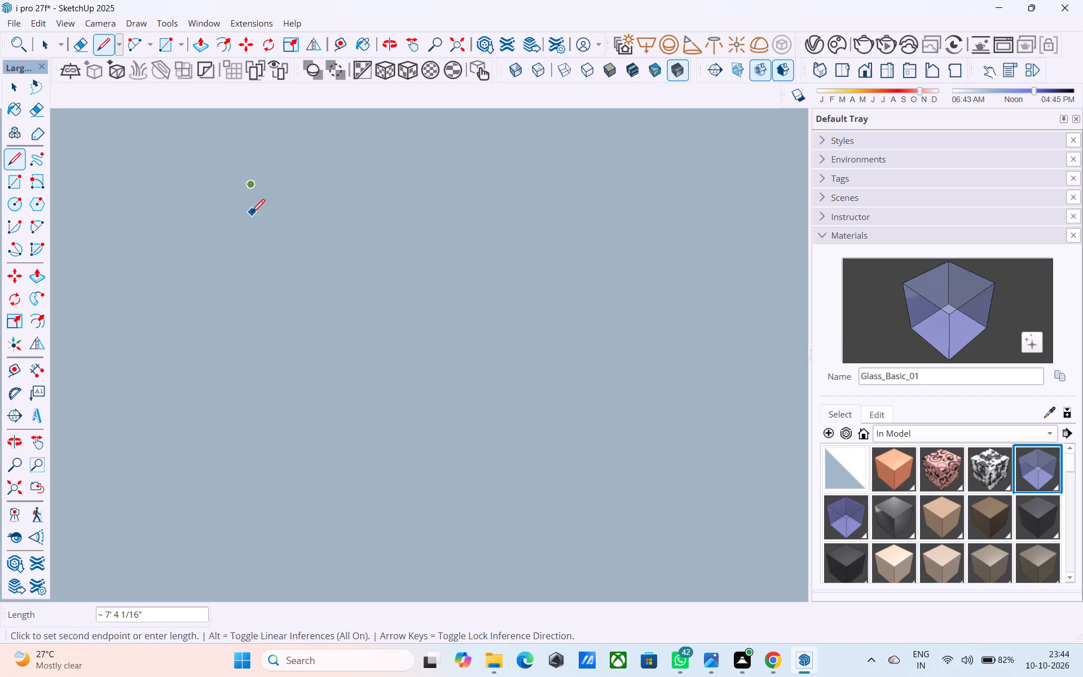
Close the foot of the 6" strip on the opening's inner side wall by drawing short edges, about 3", down to the base line.
middle_click(248, 211)
scroll(245, 208, up, 20)
scroll(245, 208, up, 15)
scroll(266, 309, up, 6)
scroll(263, 320, down, 2)
click(15, 535)
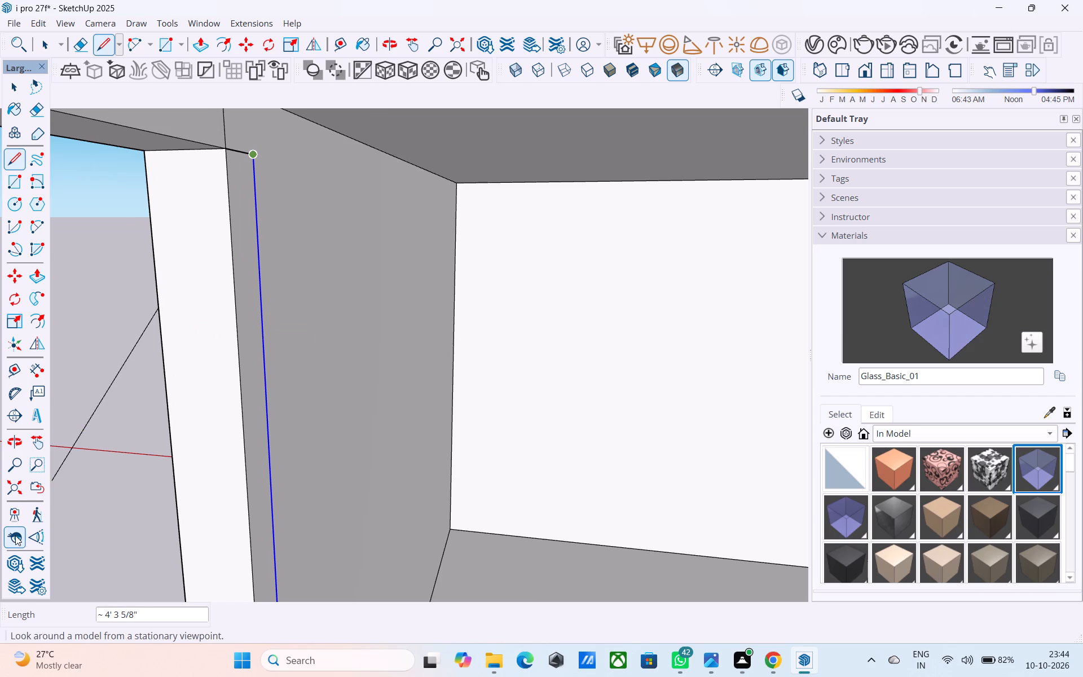
drag(302, 380, 188, 636)
drag(371, 425, 400, 543)
scroll(397, 540, up, 5)
key(l)
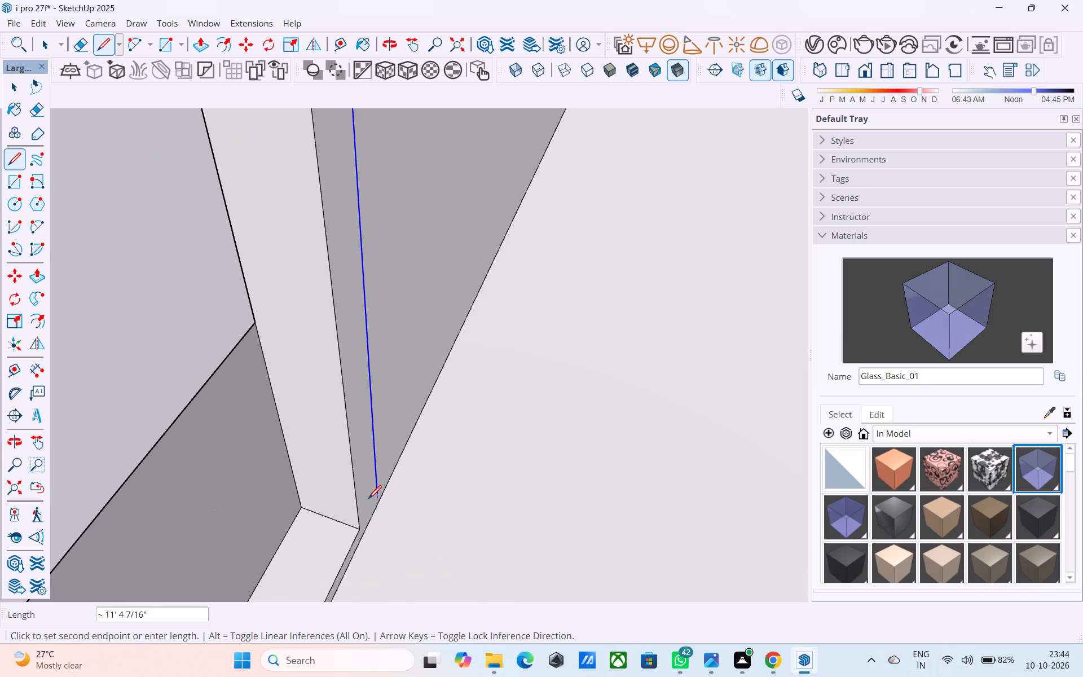
key(space)
scroll(376, 499, up, 3)
key(l)
click(378, 493)
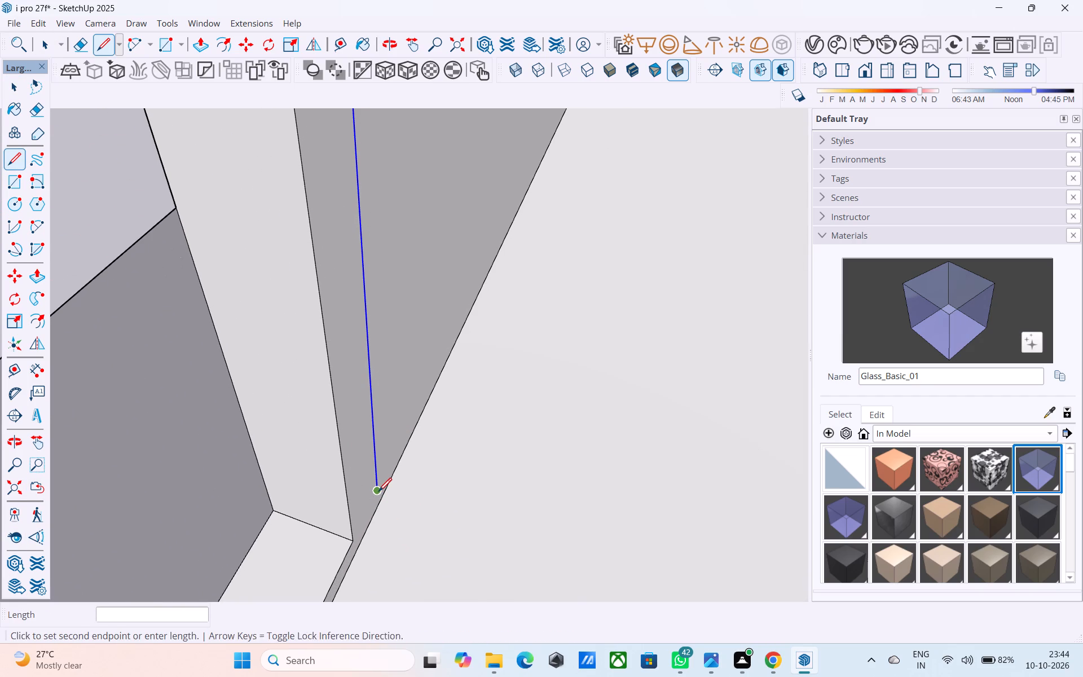
click(384, 500)
key(space)
key(l)
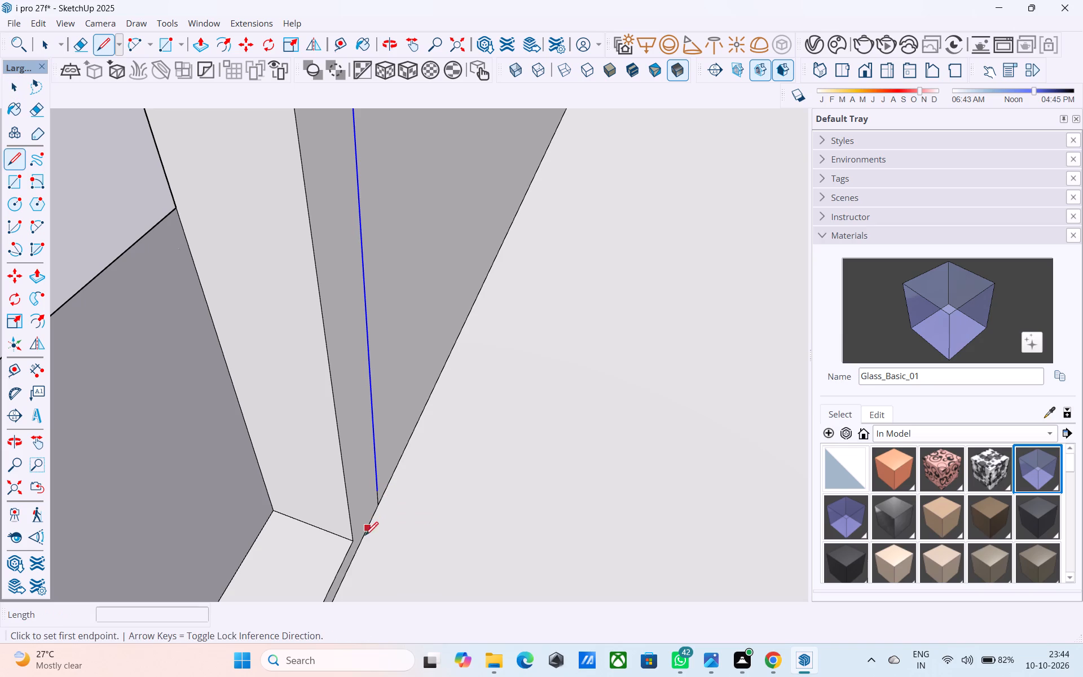
click(354, 546)
click(359, 554)
Extend the closed 6" strip 4' inward behind the facade to form a side wall for the recess.
key(space)
click(363, 513)
key(p)
click(363, 513)
scroll(375, 507, down, 5)
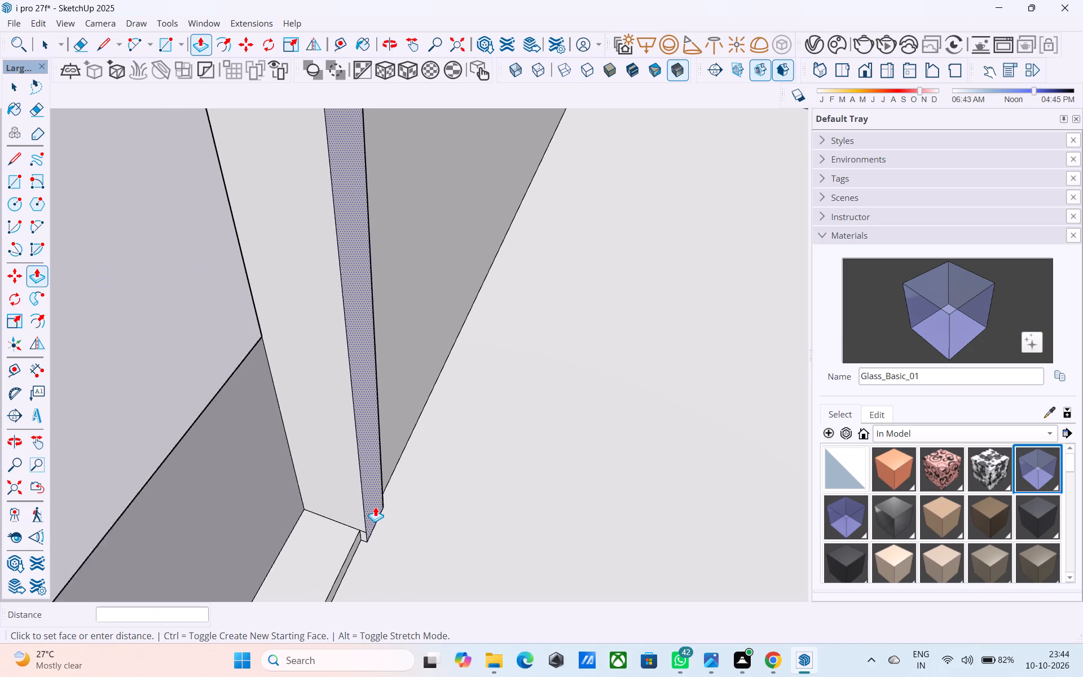
scroll(373, 504, down, 3)
middle_drag(373, 504, 728, 442)
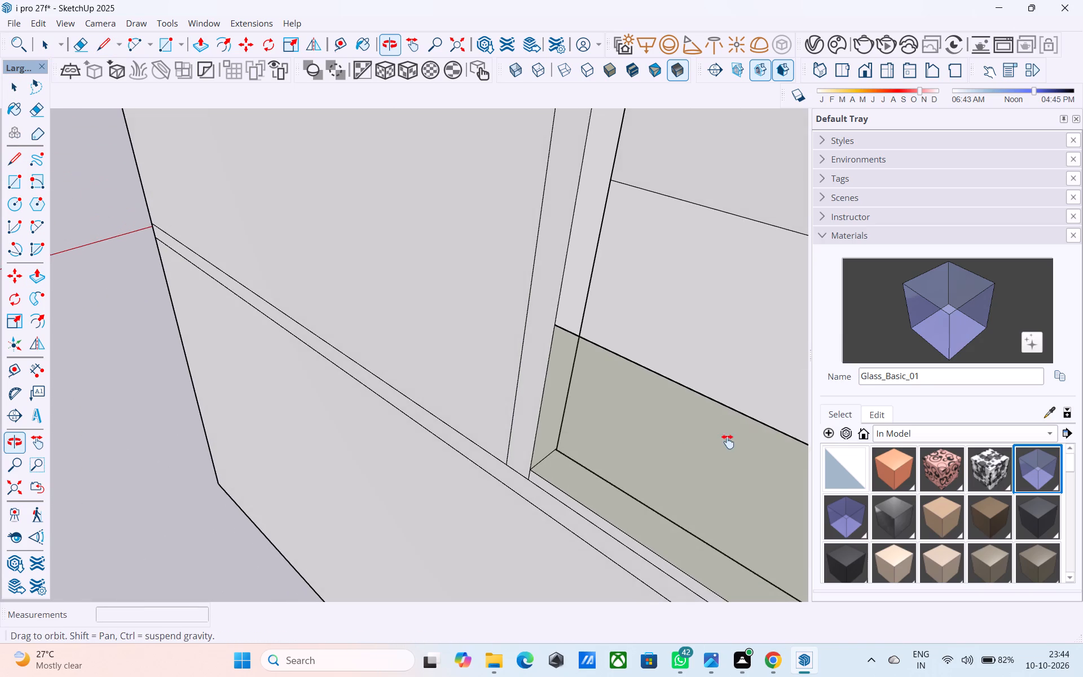
middle_drag(728, 442, 508, 551)
scroll(522, 532, down, 4)
scroll(582, 446, down, 1)
middle_drag(582, 446, 582, 438)
scroll(582, 438, down, 3)
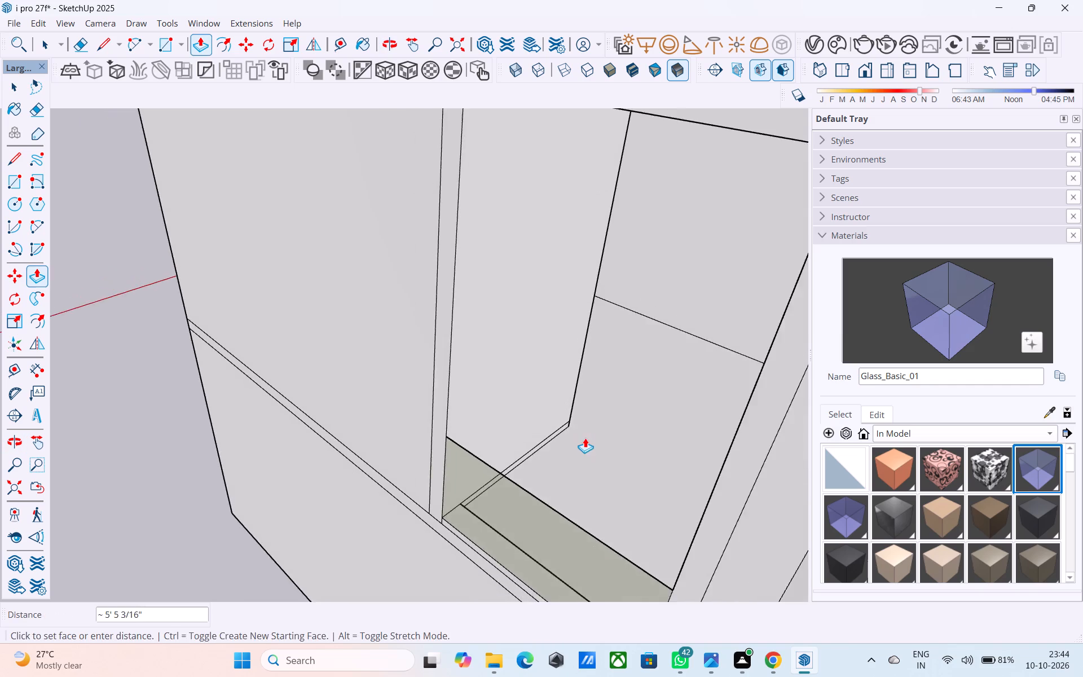
scroll(585, 438, down, 2)
middle_drag(585, 443, 615, 396)
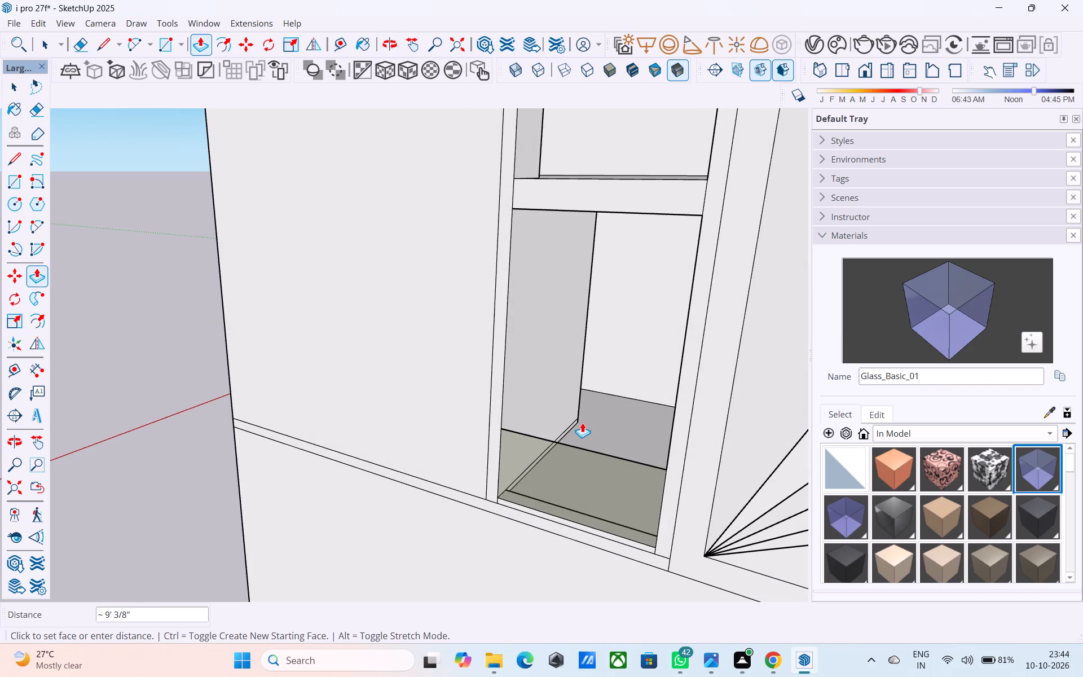
key(6)
key(BackSpace)
text(4')
key(Return)
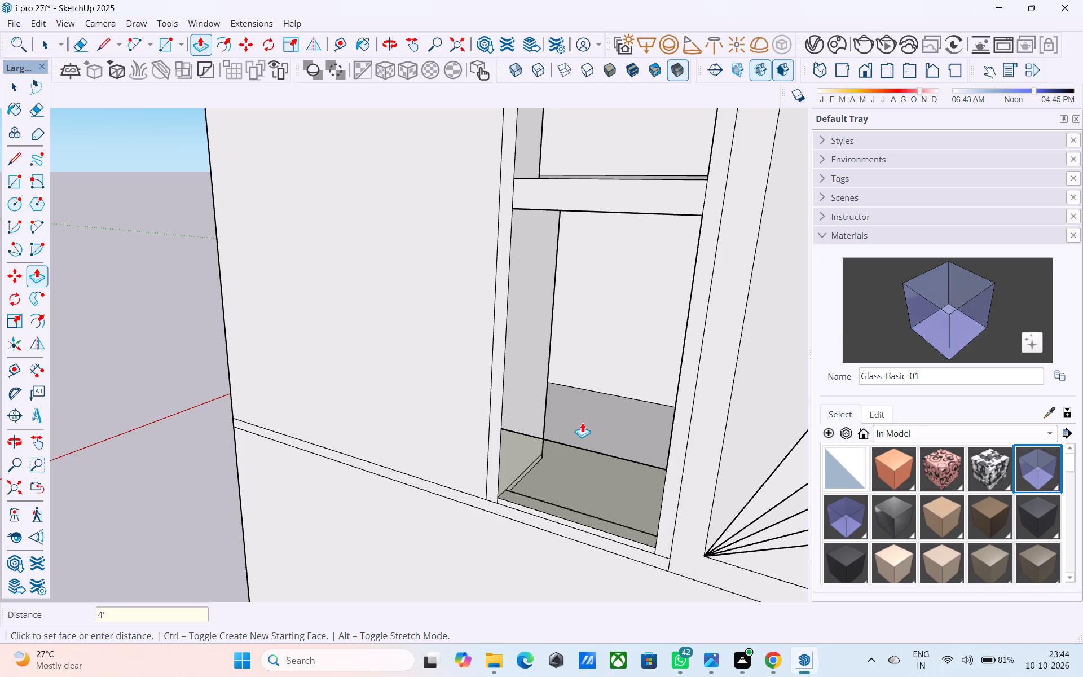
Delete the stray horizontal edge along the foot of the new side wall.
middle_drag(532, 427, 487, 493)
scroll(550, 460, up, 4)
middle_drag(528, 476, 522, 521)
scroll(522, 521, up, 7)
middle_drag(485, 516, 491, 475)
key(space)
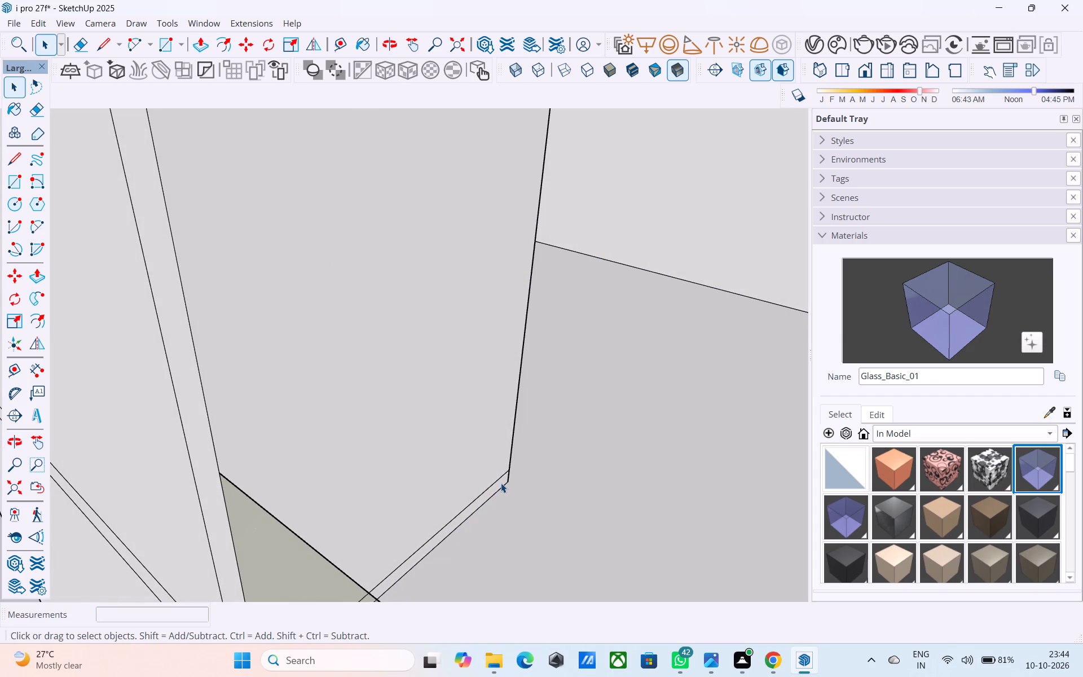
click(496, 478)
key(Delete)
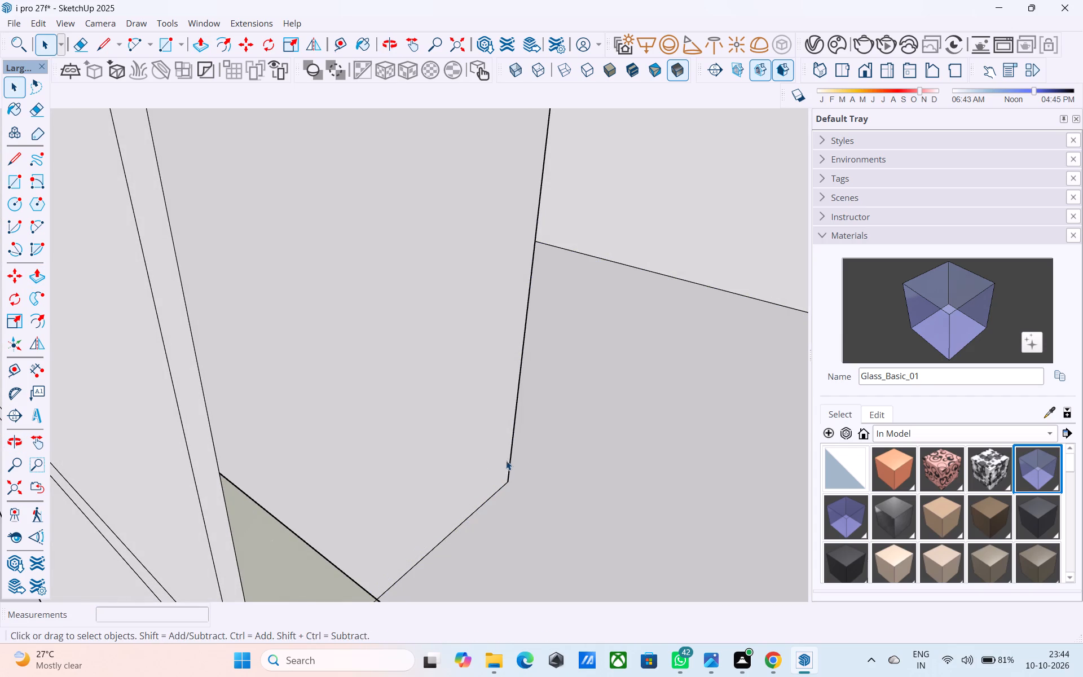
Mark off a 6" strip at the new side wall's inner end by copying its vertical end edge back 6" toward the facade.
click(508, 459)
key(m)
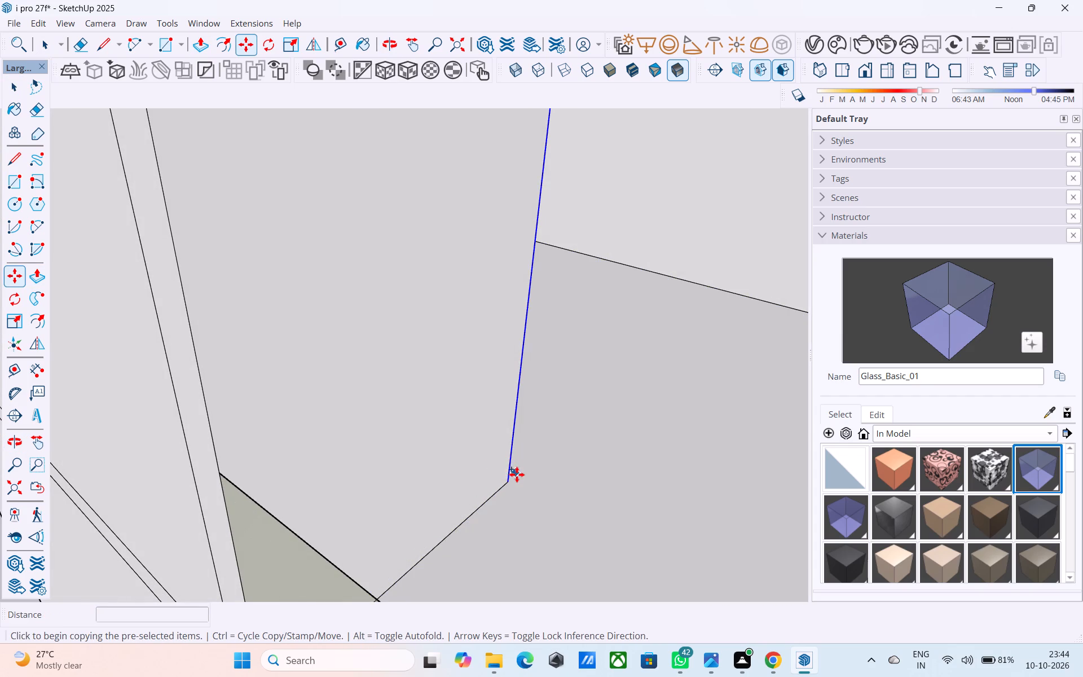
click(512, 479)
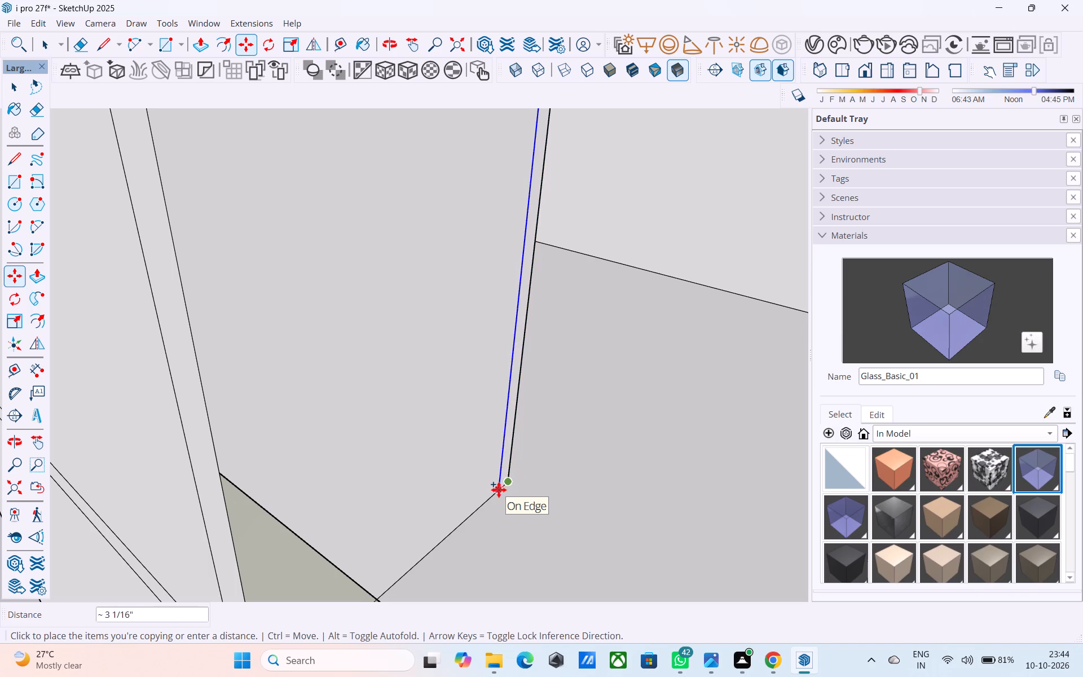
text(6")
key(Return)
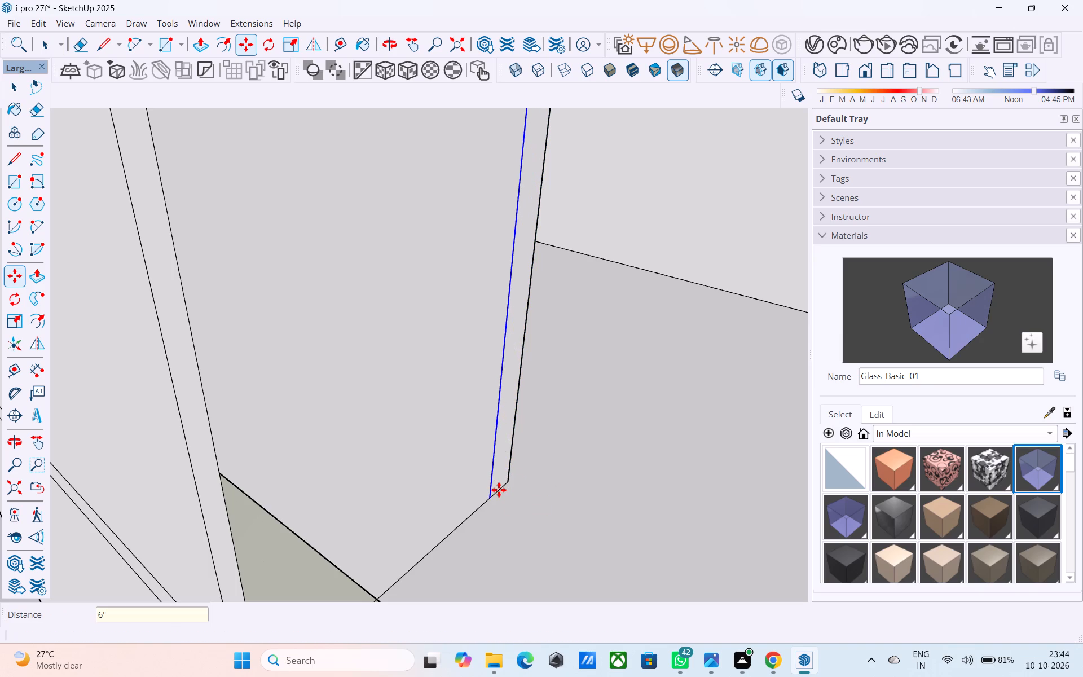
Pull the 6" end strip 6' 1 1/2" across the recess to the opposite side to form its back wall.
key(space)
click(500, 480)
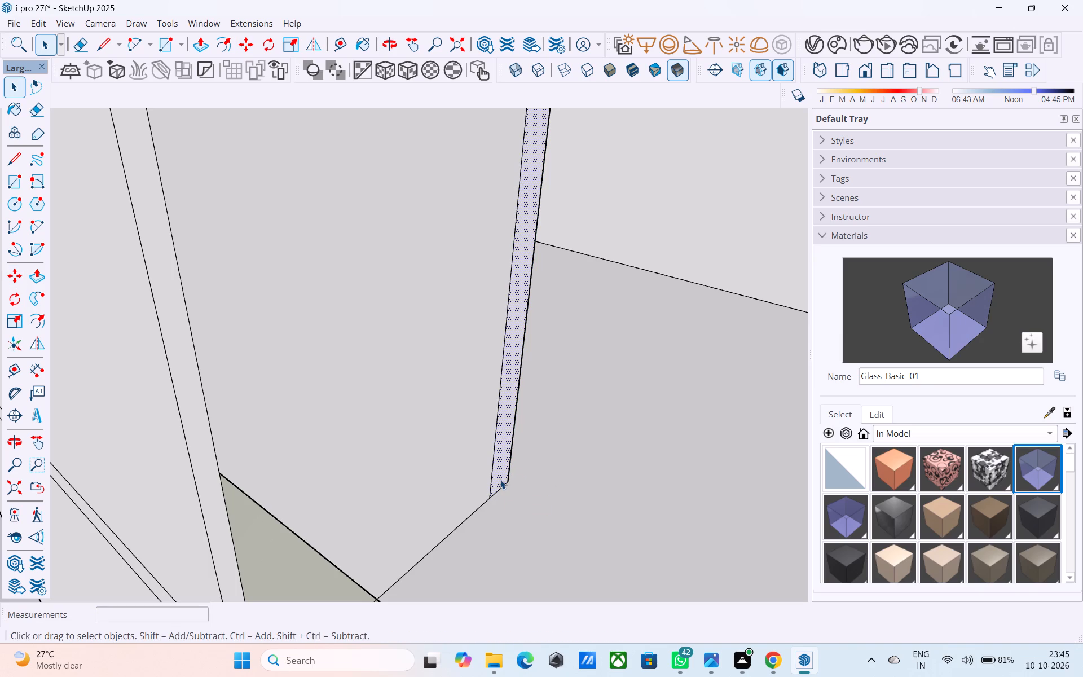
key(p)
click(500, 480)
scroll(500, 483, down, 5)
middle_drag(500, 485, 664, 492)
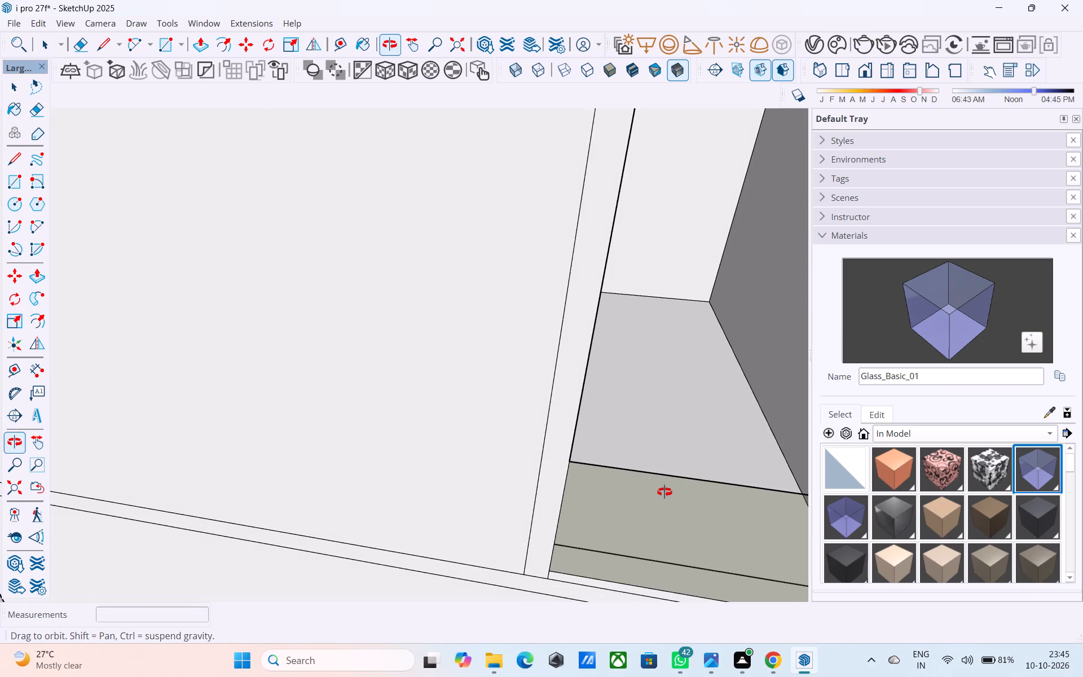
middle_drag(664, 492, 660, 519)
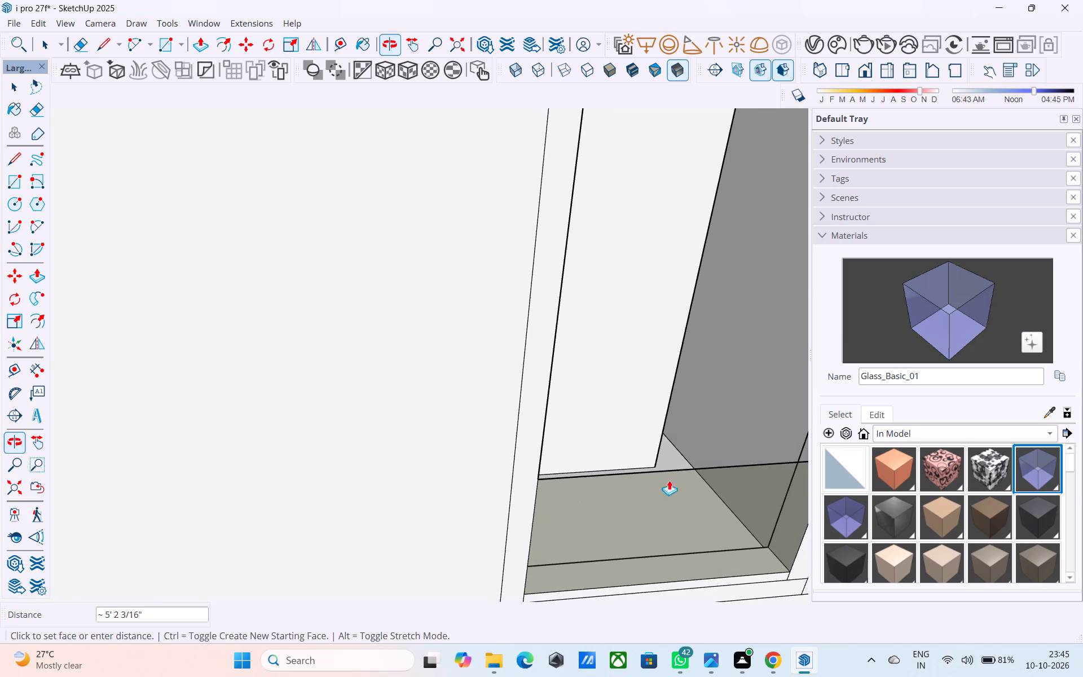
middle_drag(739, 390, 637, 415)
scroll(637, 415, down, 3)
middle_drag(639, 415, 611, 433)
click(636, 434)
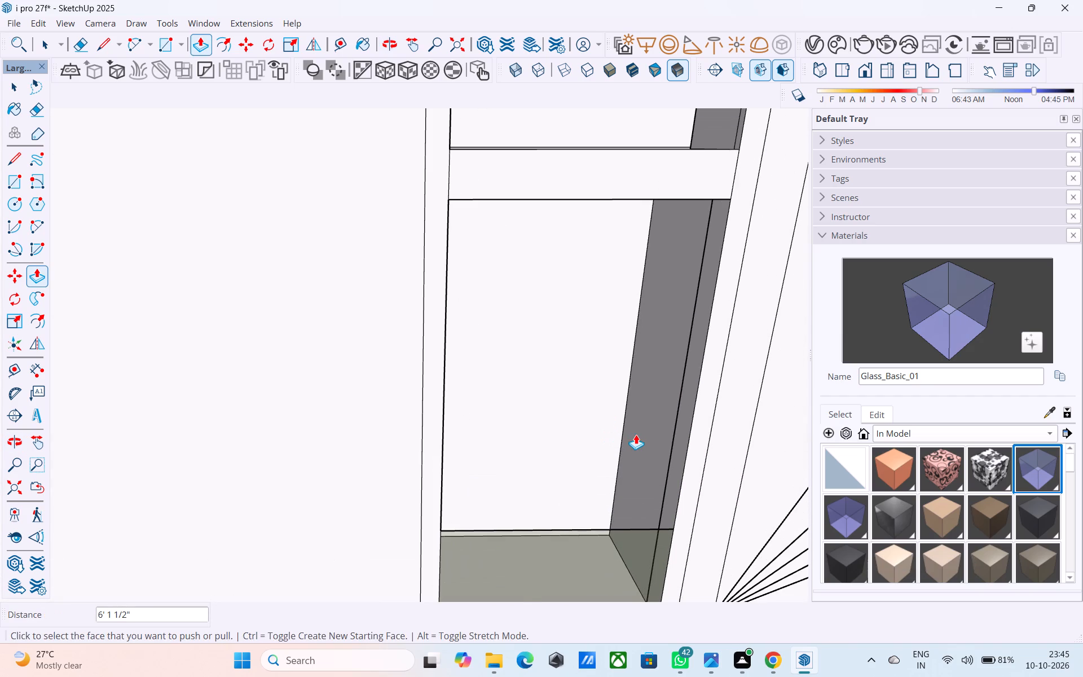
Paint the opening's narrow front strip beside the long plain wall and the beam's front face with ThomThom - Trousers1.
scroll(633, 450, down, 1)
middle_drag(626, 447, 538, 414)
key(space)
scroll(871, 516, down, 2)
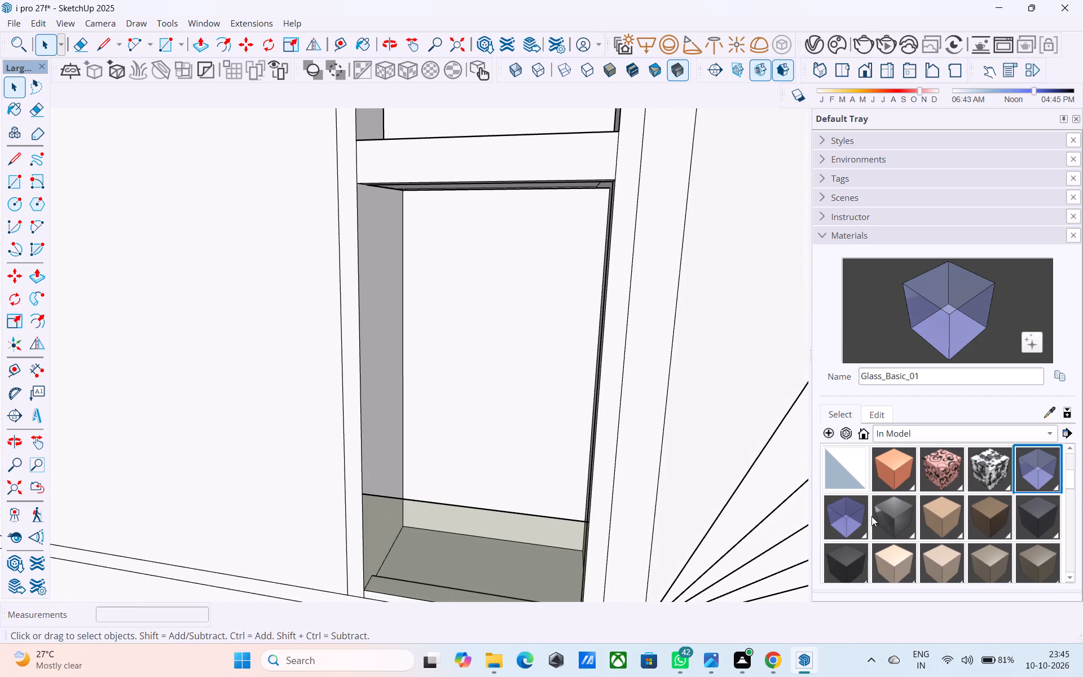
scroll(871, 516, down, 5)
scroll(872, 519, up, 4)
scroll(872, 519, down, 4)
scroll(872, 519, up, 1)
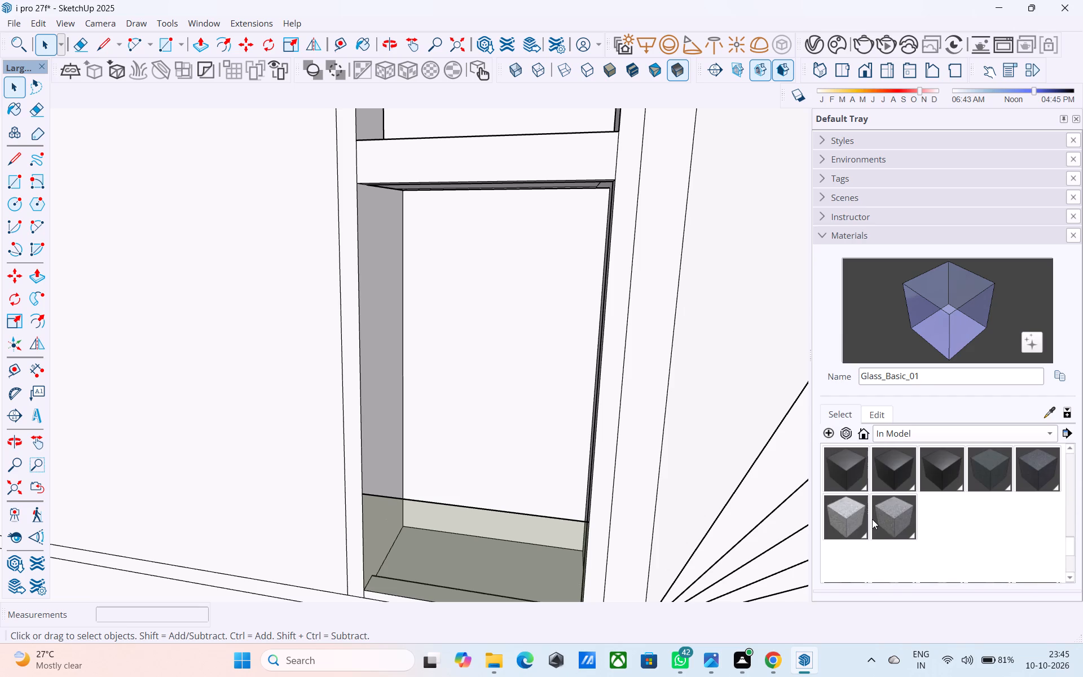
click(998, 479)
click(354, 376)
scroll(362, 385, down, 2)
middle_drag(362, 393, 360, 409)
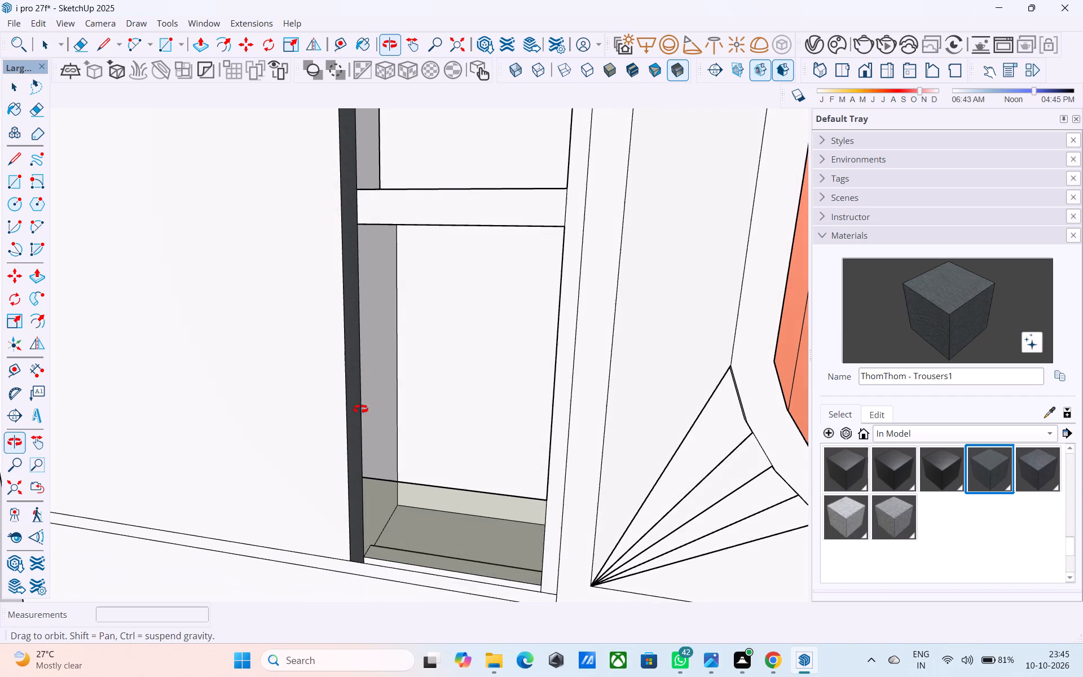
middle_drag(360, 409, 360, 410)
click(378, 222)
Paint the recess's side and back walls and the narrow front strip beside the arched panel with ThomThom - Trousers1.
middle_drag(401, 334, 334, 334)
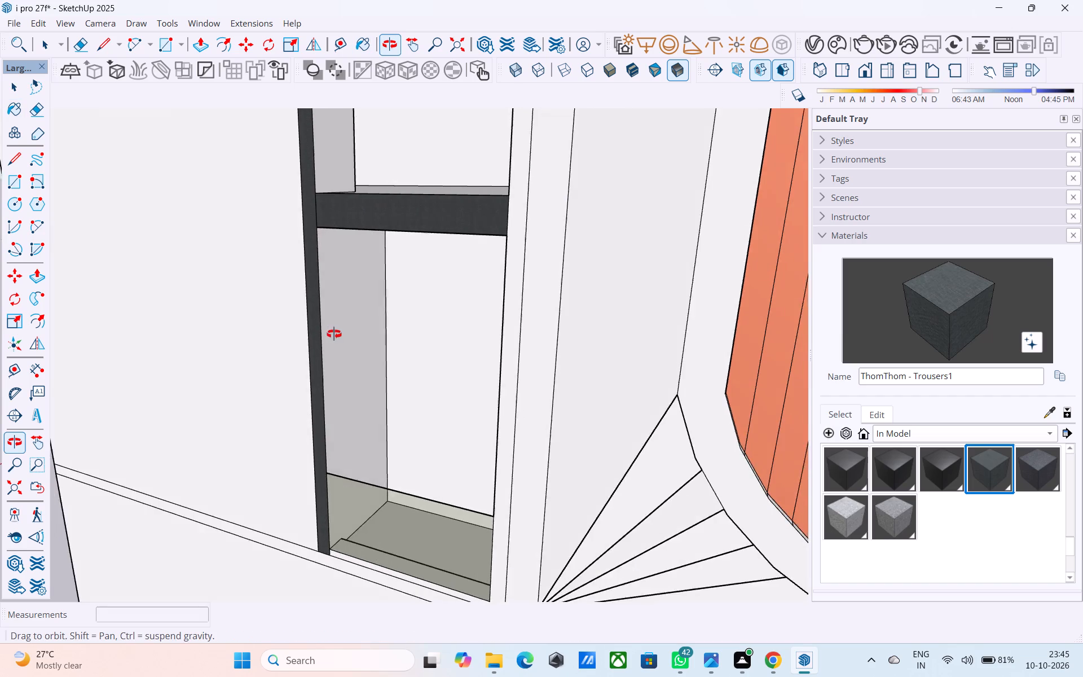
middle_drag(334, 334, 219, 371)
click(298, 368)
middle_drag(331, 379, 441, 353)
click(448, 351)
middle_drag(373, 376, 472, 348)
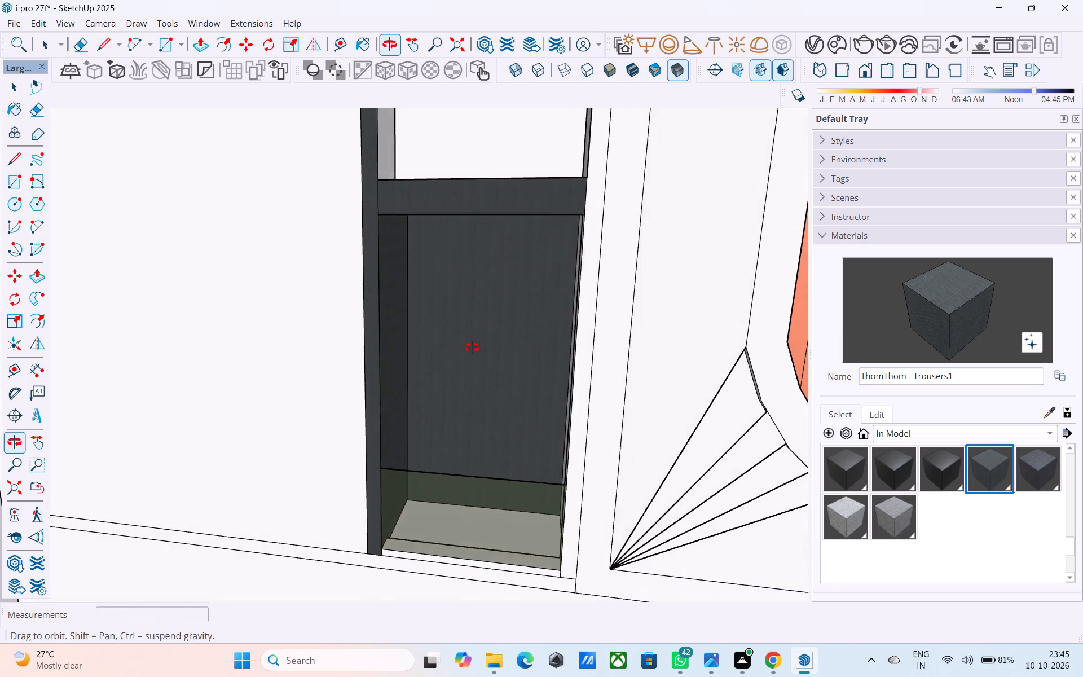
middle_drag(472, 348, 610, 346)
click(595, 327)
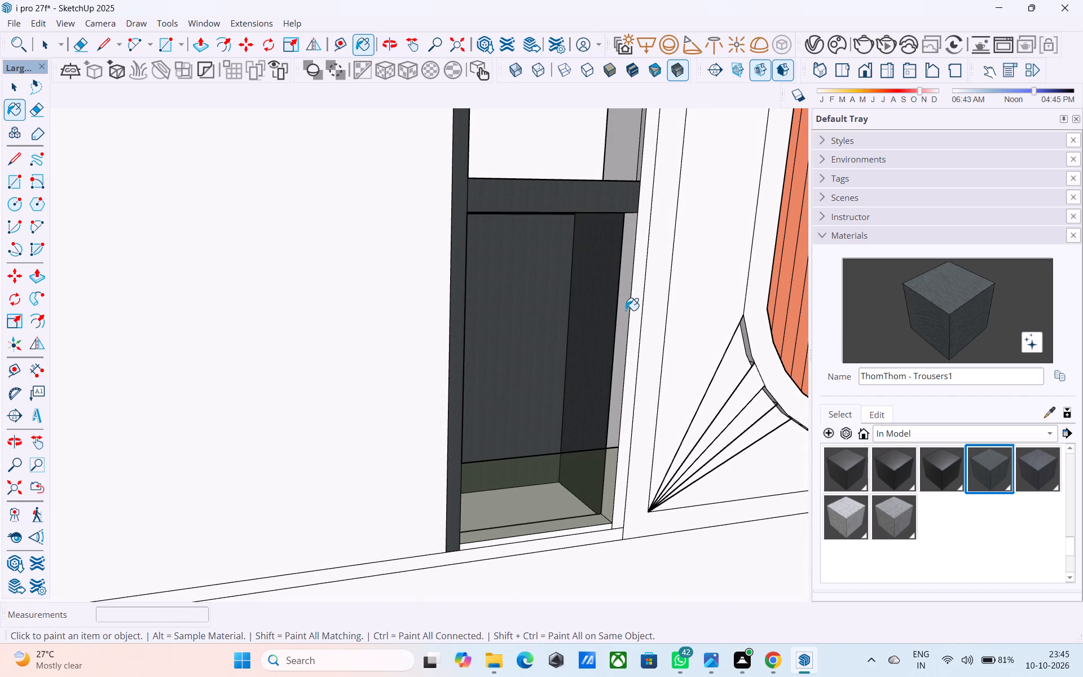
click(626, 310)
scroll(623, 322, down, 3)
click(633, 302)
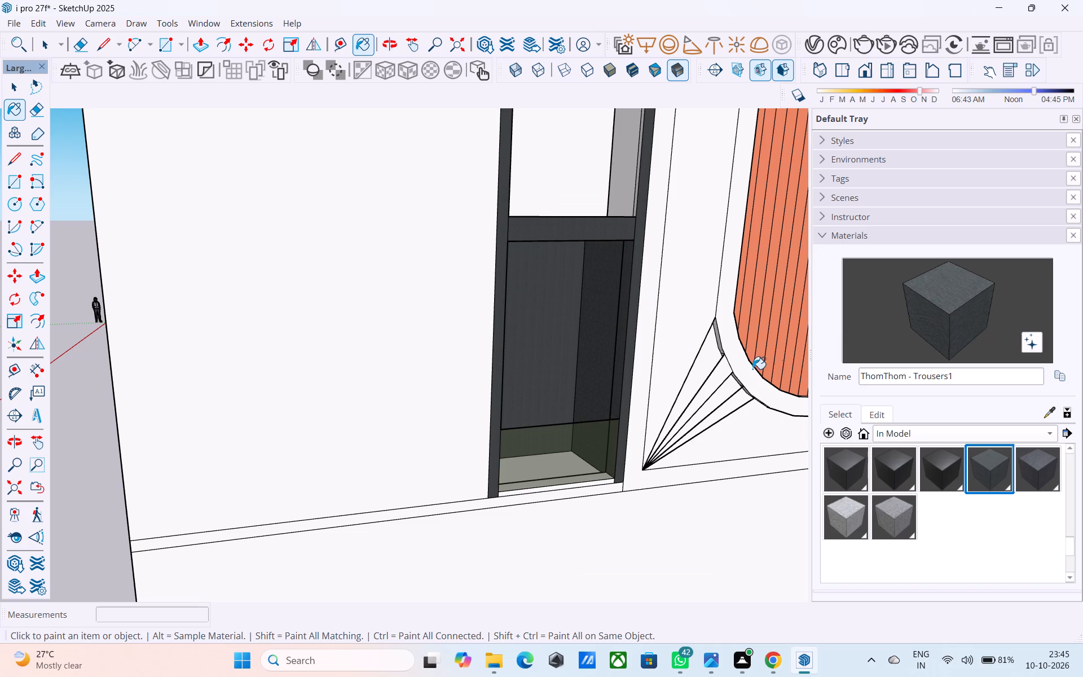
Paint the facing sides of both return walls above the beam with ThomThom - Trousers1, including the leftover sliver on the arched panel side.
middle_drag(801, 370, 781, 358)
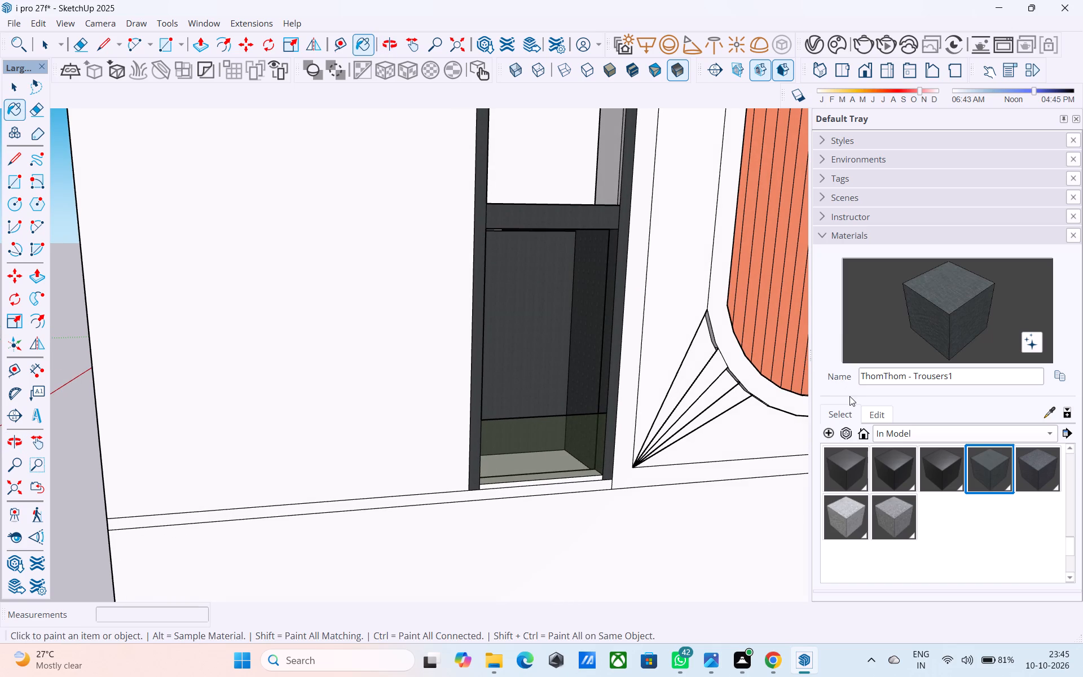
middle_drag(846, 396, 830, 392)
scroll(645, 383, down, 3)
middle_drag(617, 390, 411, 488)
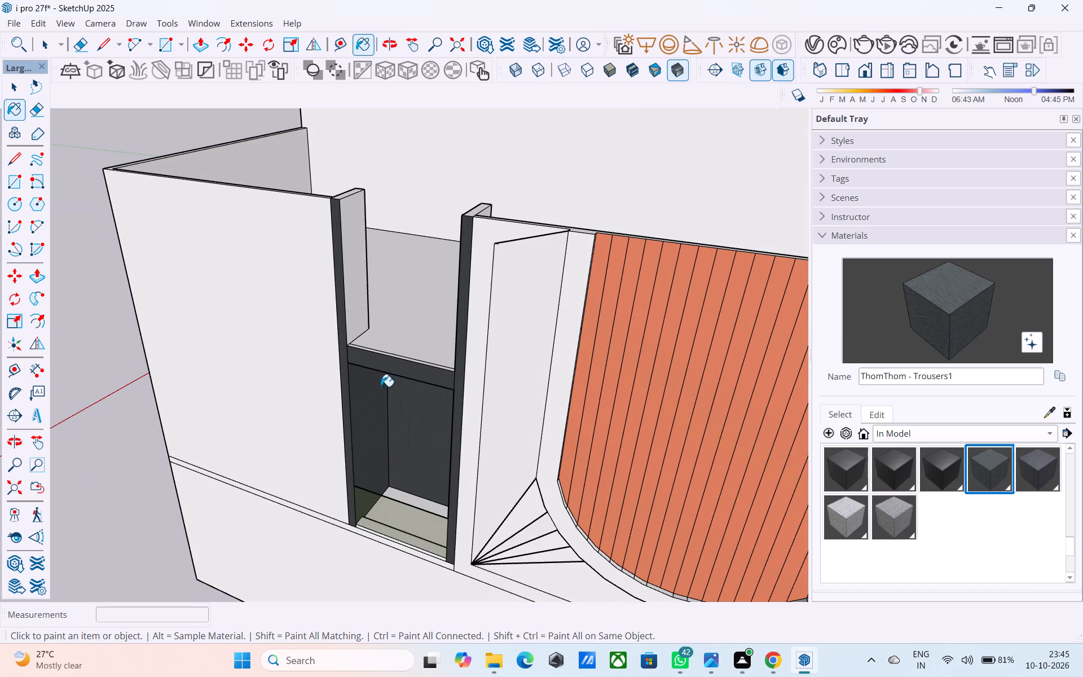
click(354, 256)
middle_drag(360, 257, 684, 283)
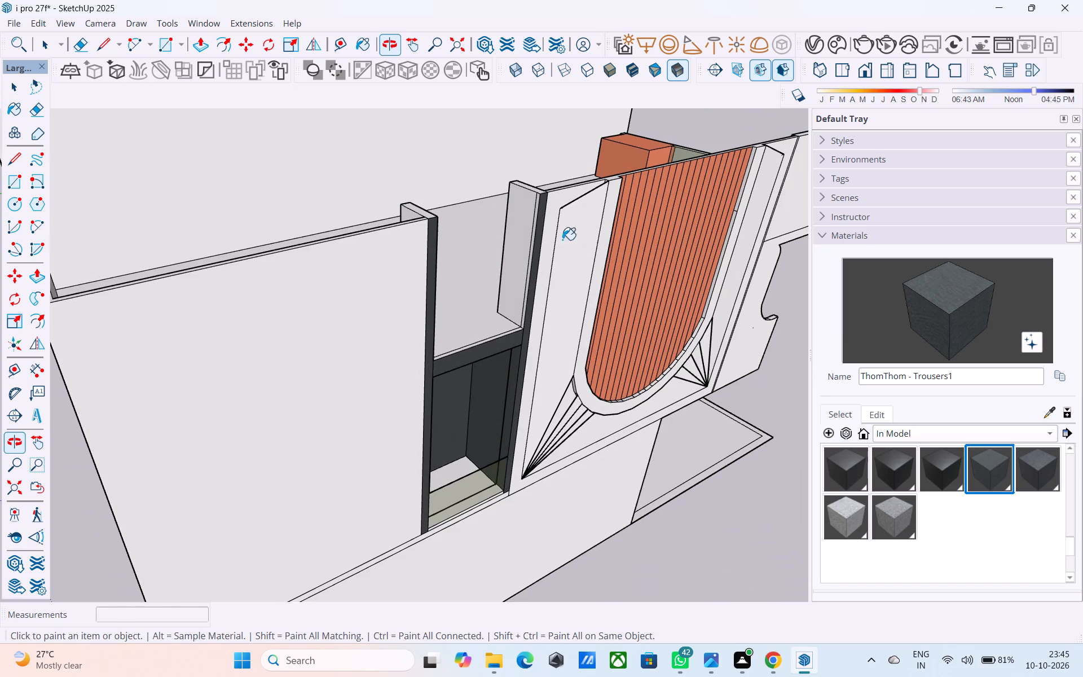
click(523, 215)
scroll(536, 219, up, 6)
click(536, 215)
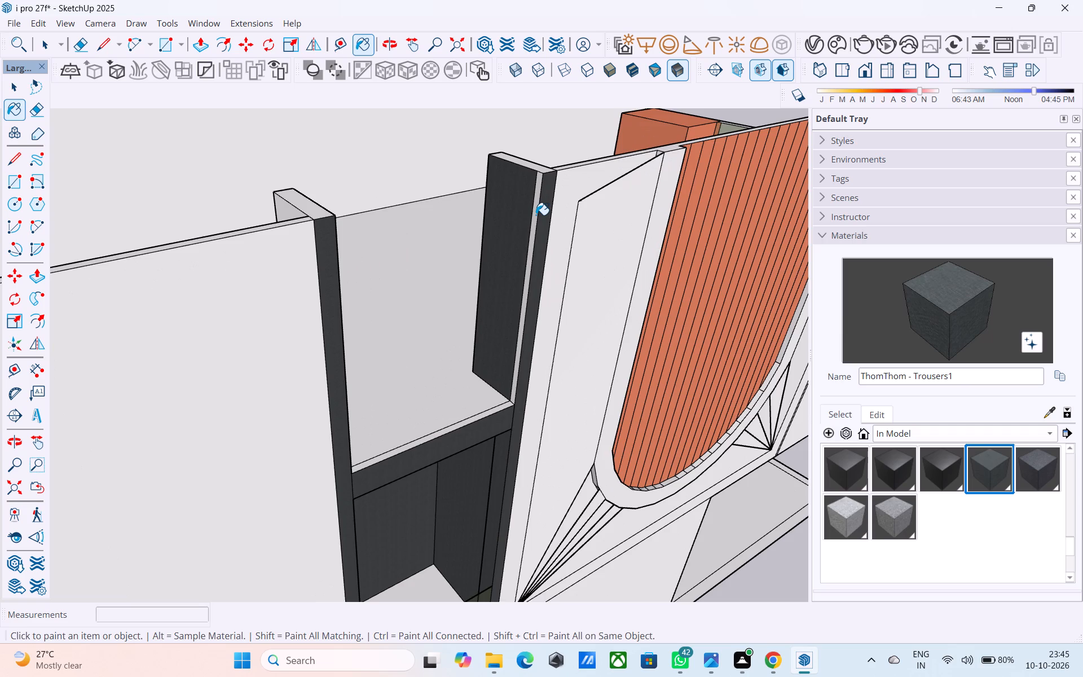
Paint the top faces of both return walls with ThomThom - Trousers1.
middle_drag(536, 215, 301, 297)
scroll(286, 291, up, 1)
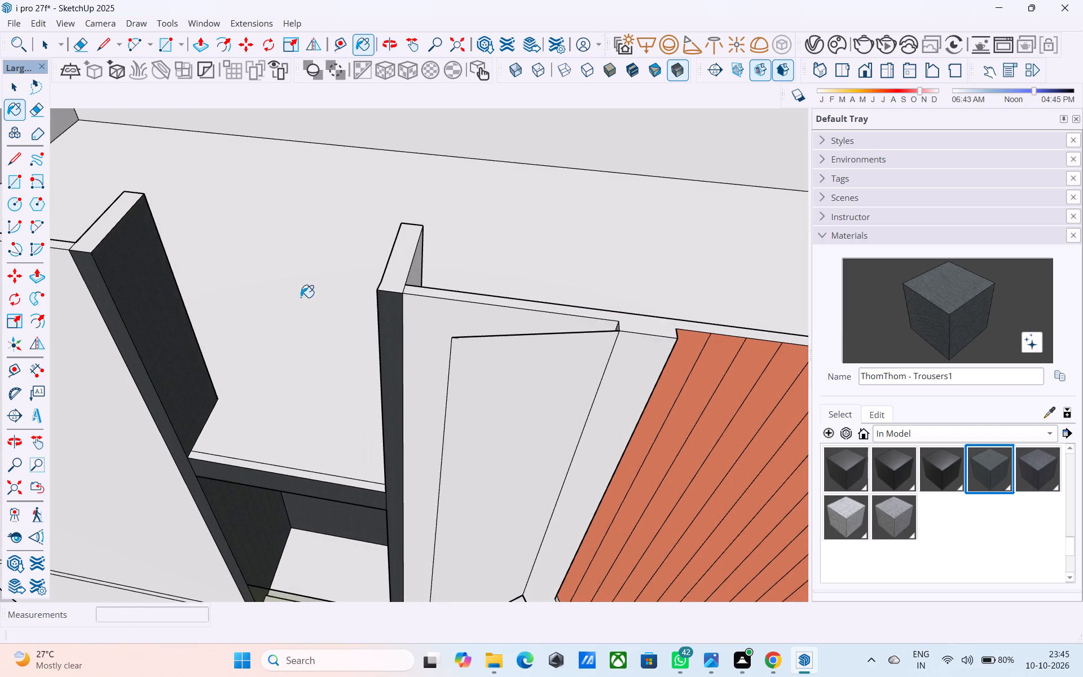
scroll(301, 297, down, 3)
click(180, 242)
click(366, 274)
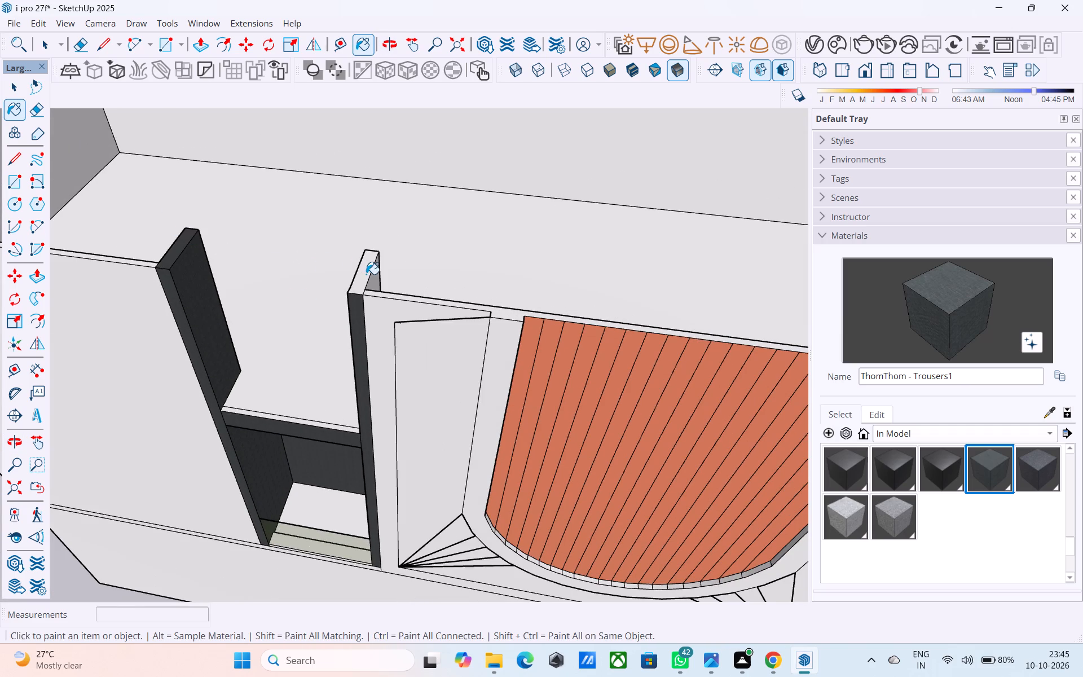
Paint the remaining white side of the return wall behind the arched panel with ThomThom - Trousers1.
middle_drag(385, 286, 225, 351)
click(257, 348)
Lighten the ThomThom - Trousers1 material to a pale blue-grey by raising its color brightness.
scroll(317, 327, down, 1)
middle_drag(320, 326, 125, 299)
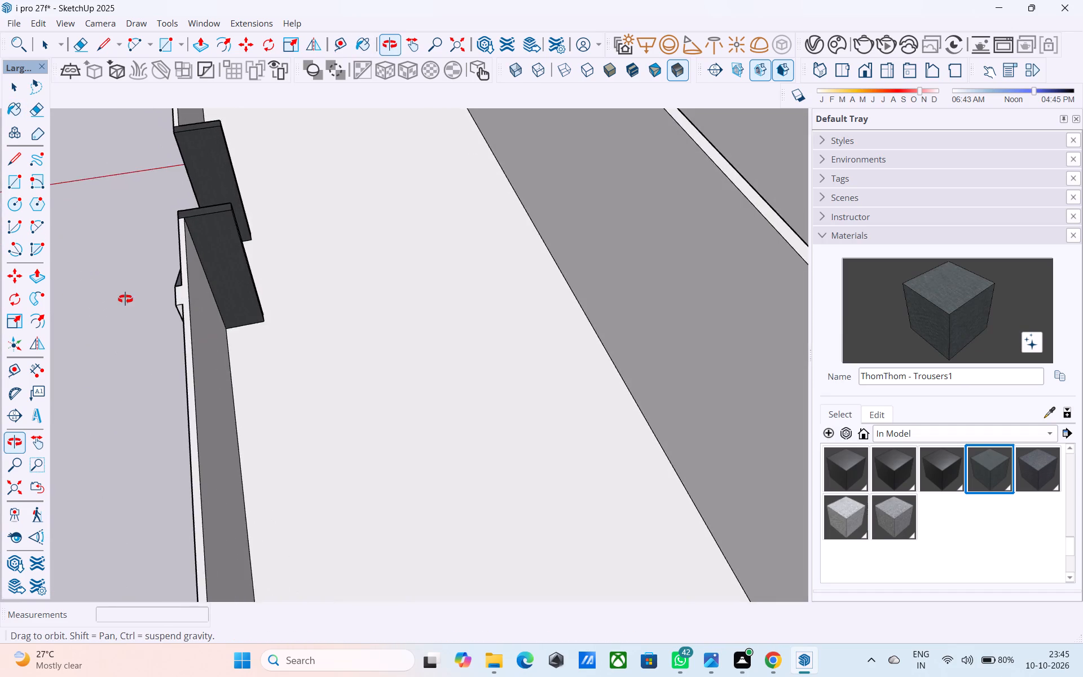
middle_drag(125, 299, 377, 228)
scroll(297, 256, down, 2)
middle_drag(268, 274, 422, 150)
scroll(370, 168, down, 4)
middle_drag(289, 324, 308, 262)
click(877, 415)
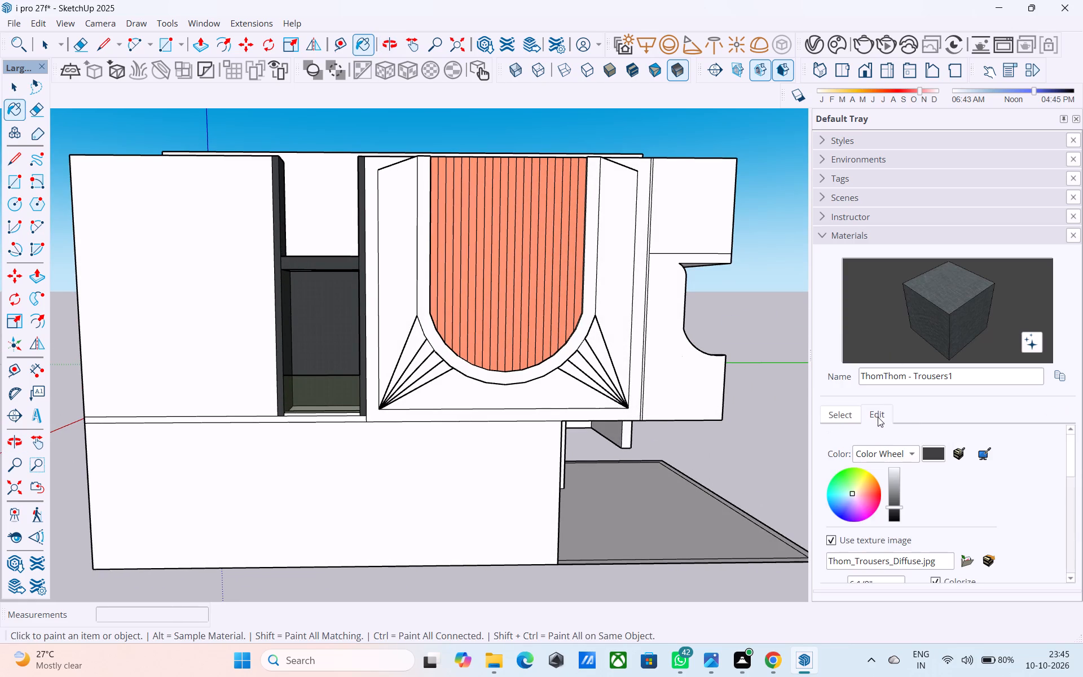
drag(895, 509, 893, 488)
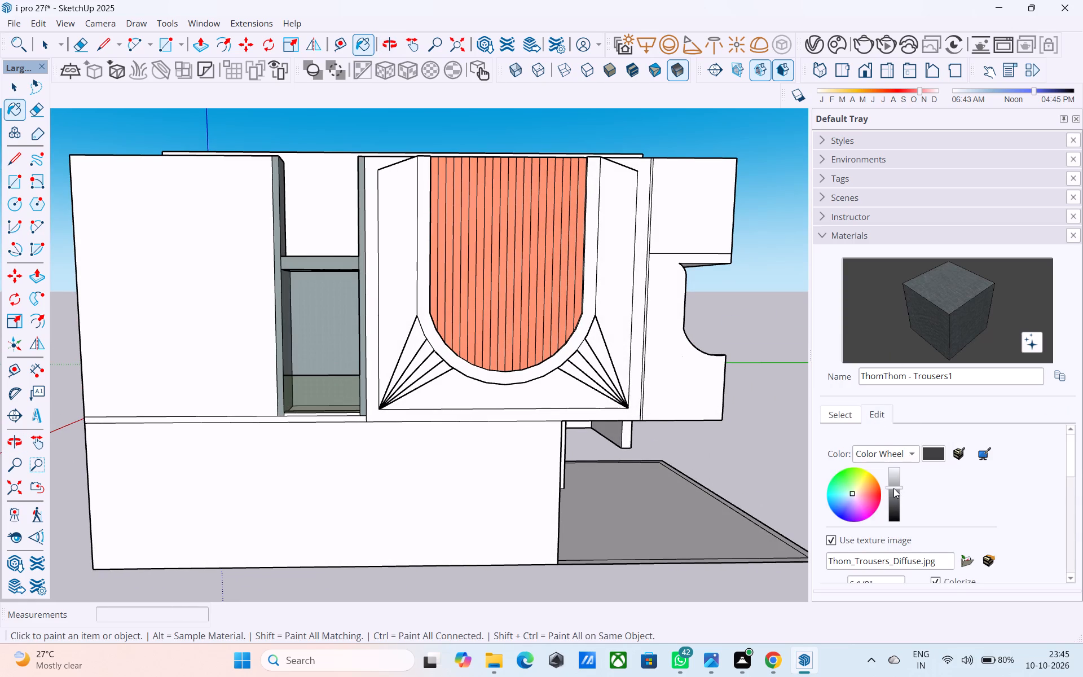
drag(893, 488, 893, 487)
key(space)
key(space)
key(space)
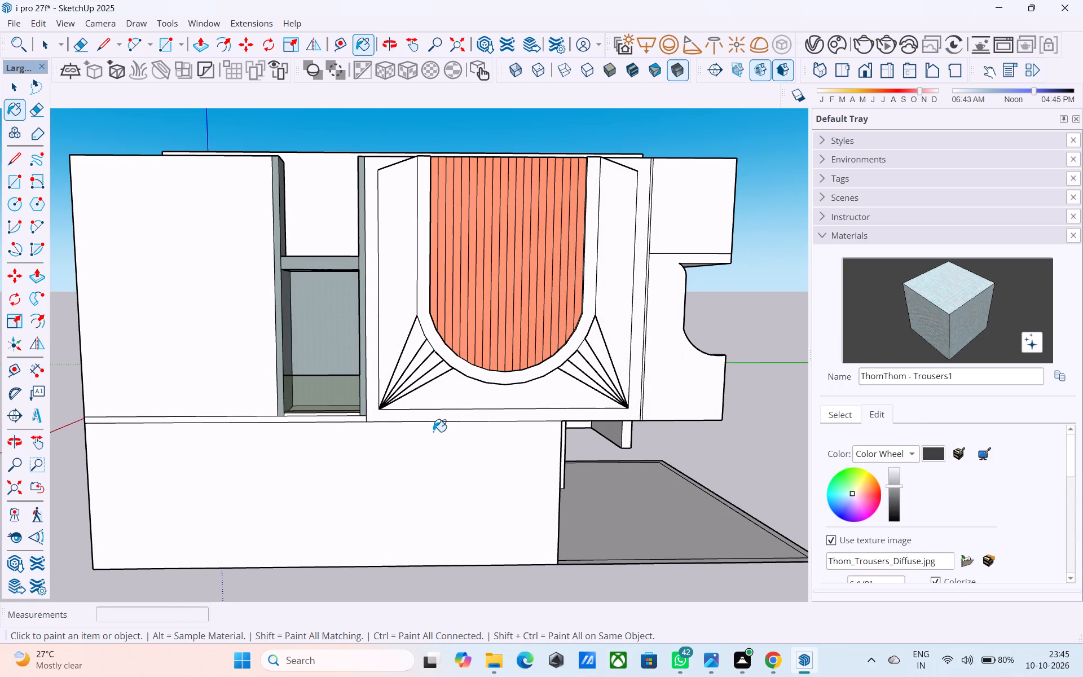
scroll(436, 439, down, 5)
middle_drag(438, 450, 434, 476)
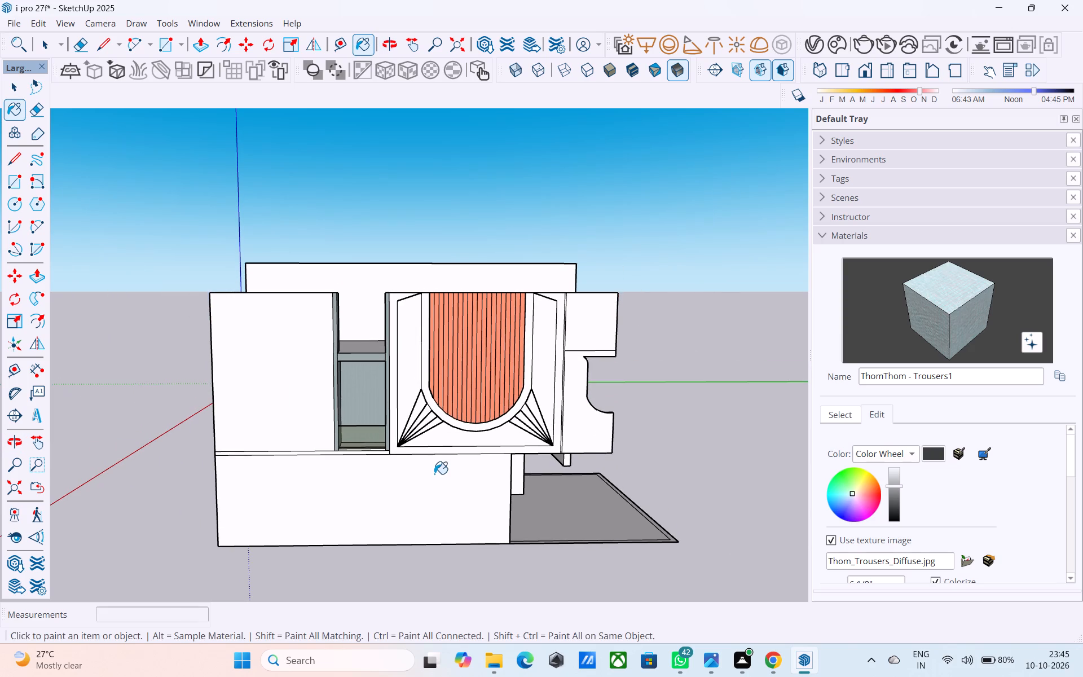
key(Escape)
key(space)
Examine the recessed opening's finish and the rest of the facade from several angles.
middle_drag(435, 470, 279, 510)
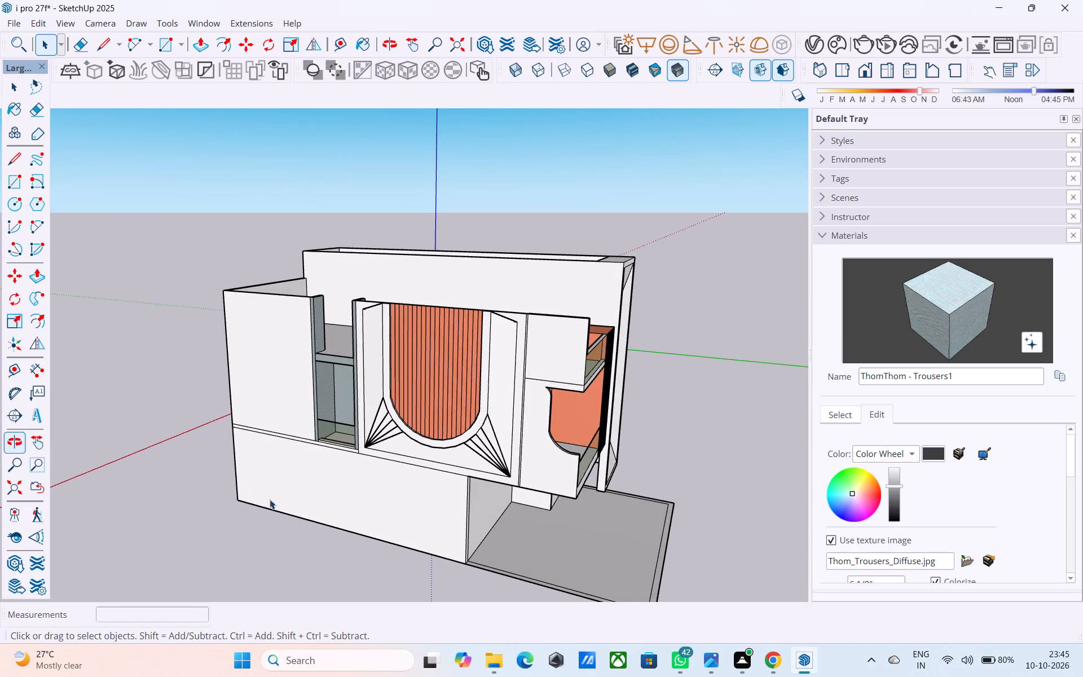
click(179, 425)
middle_drag(227, 436, 482, 386)
scroll(443, 373, up, 5)
middle_drag(336, 342, 206, 381)
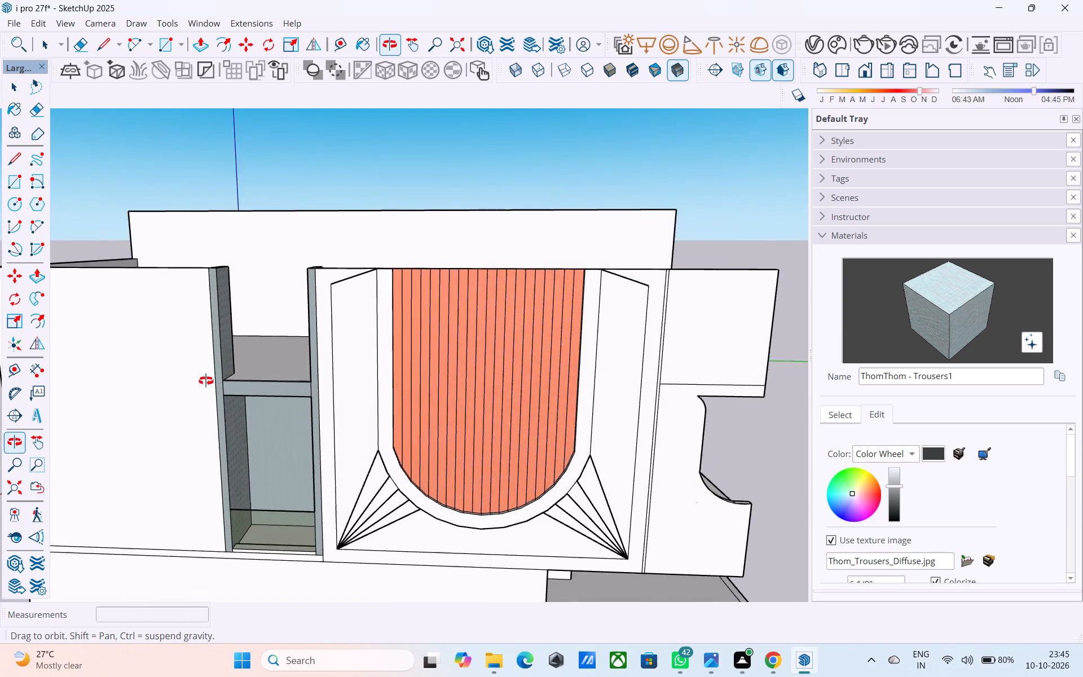
middle_drag(206, 381, 468, 351)
scroll(463, 350, up, 8)
scroll(468, 352, down, 4)
middle_drag(470, 355, 445, 397)
scroll(638, 396, down, 4)
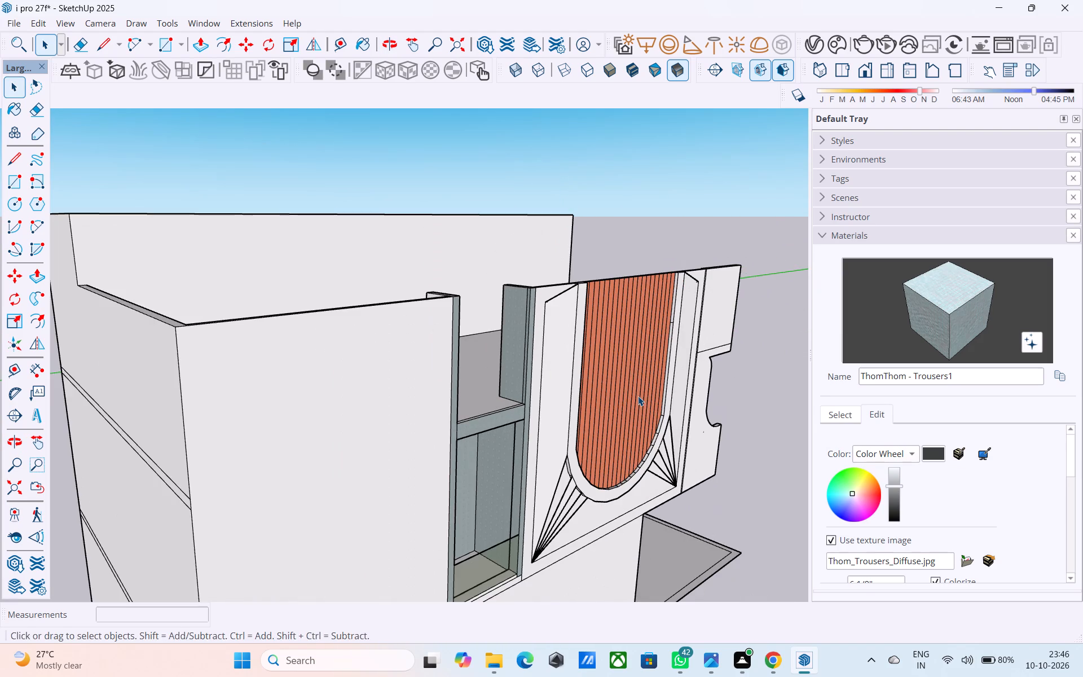
middle_drag(638, 396, 186, 359)
scroll(187, 358, down, 3)
middle_drag(439, 366, 356, 346)
middle_drag(401, 386, 366, 274)
scroll(401, 386, up, 1)
Paint the front edge of the slab below the upper glass railing with ThomThom - Trousers1.
drag(983, 315, 978, 315)
middle_drag(376, 342, 397, 406)
scroll(395, 399, up, 5)
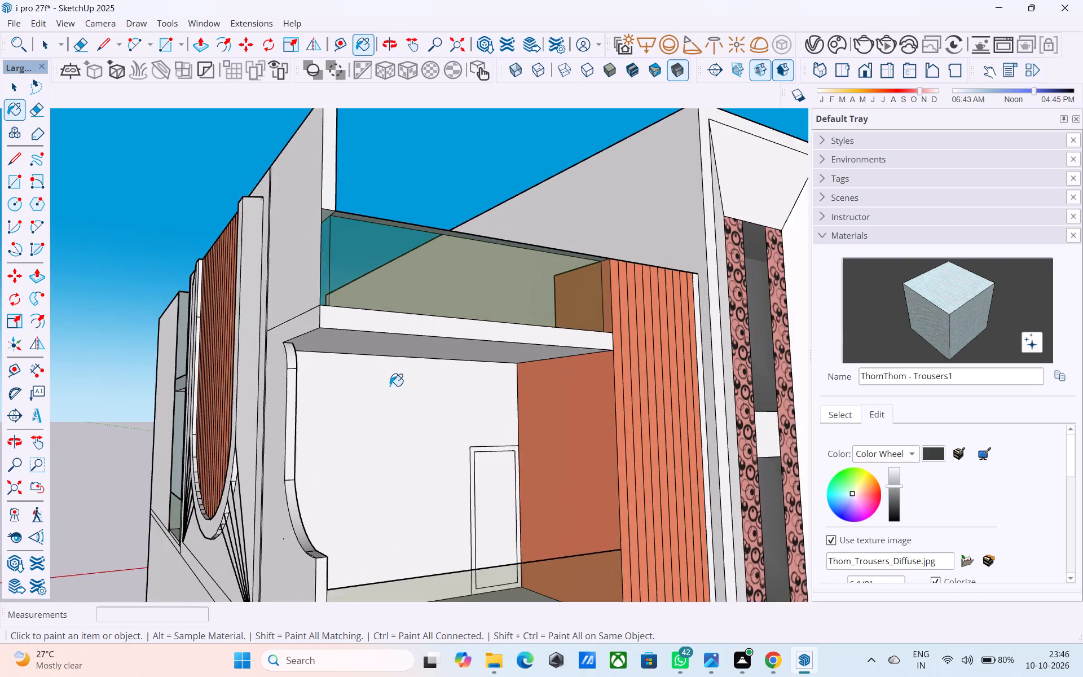
click(368, 315)
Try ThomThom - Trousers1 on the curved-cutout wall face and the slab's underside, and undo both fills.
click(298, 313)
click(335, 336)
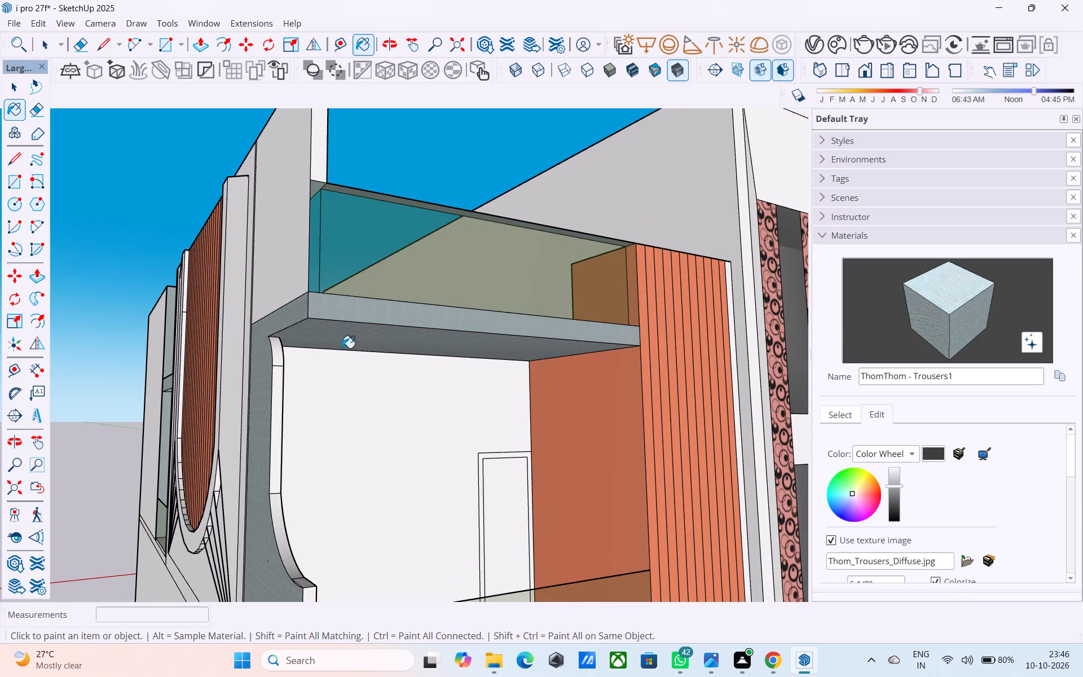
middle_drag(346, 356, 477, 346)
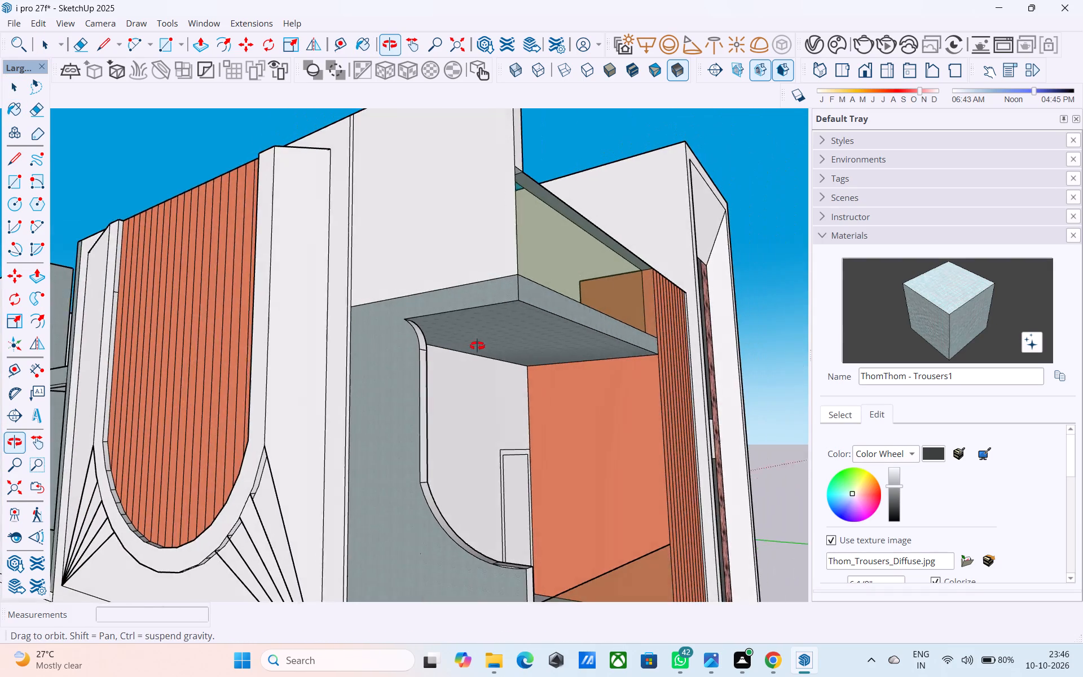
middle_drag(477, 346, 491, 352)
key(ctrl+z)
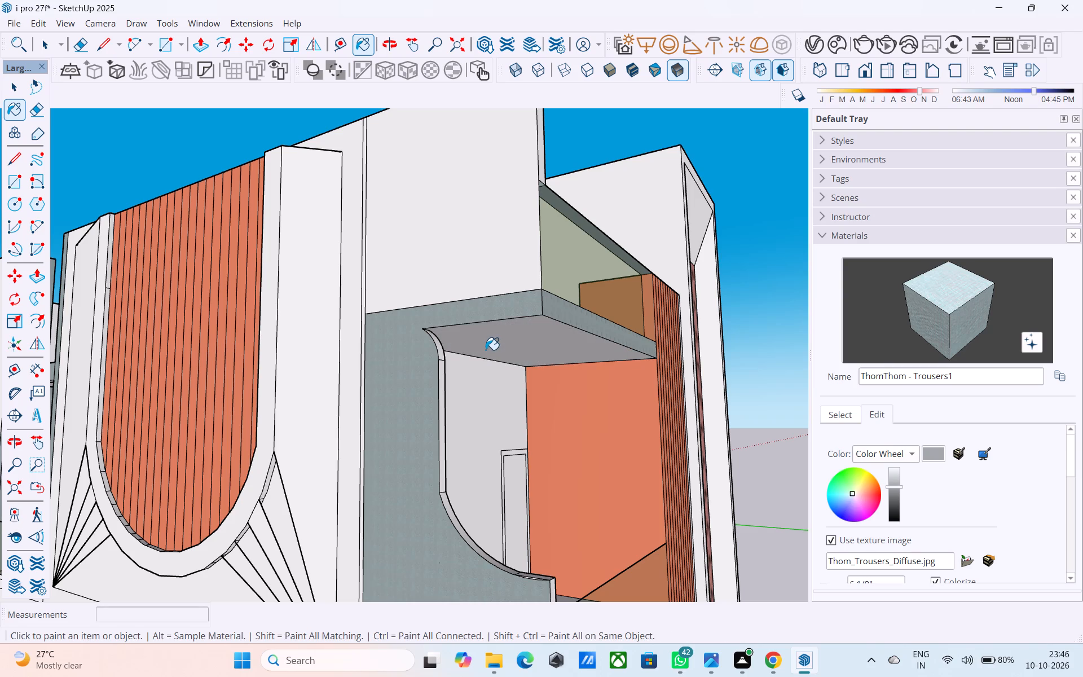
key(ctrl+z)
Draw a line about 2' 4 9/16" long from the top of the curved cutout to the wall's vertical edge, splitting off the slab-level band.
key(l)
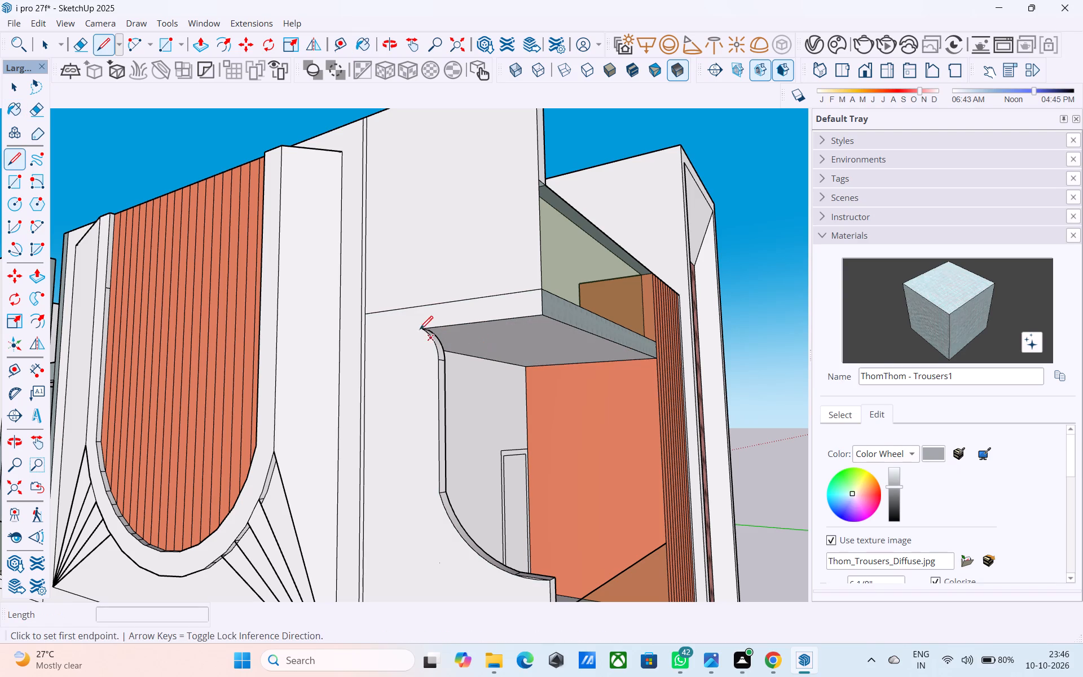
click(420, 328)
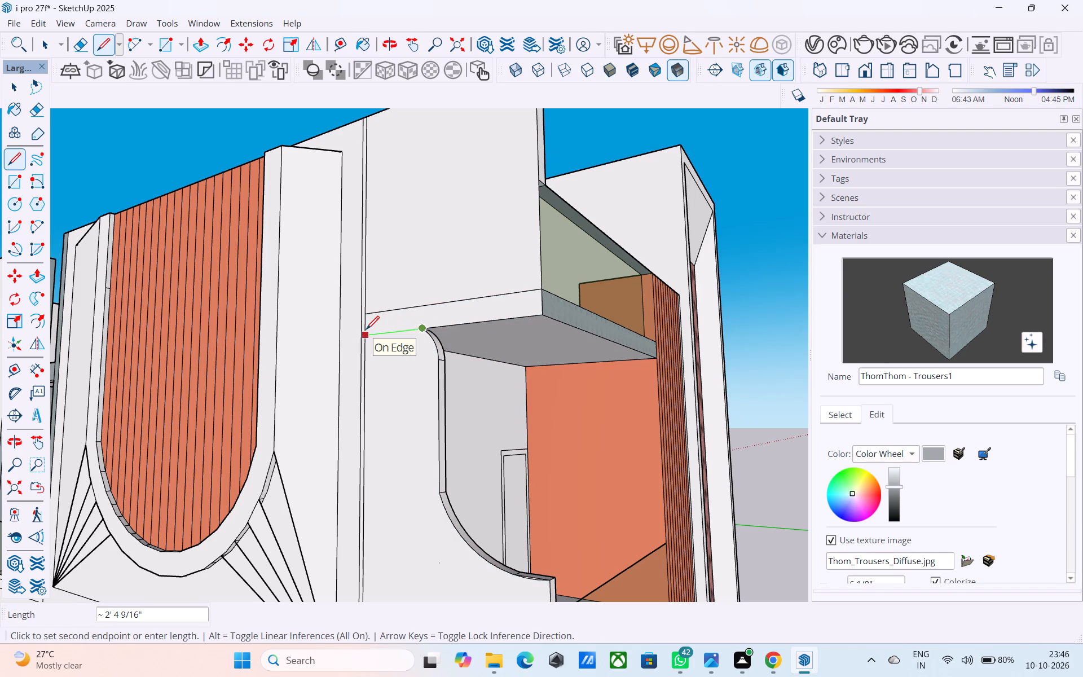
click(366, 331)
Paint the slab-level band above the curved cutout and the slab's underside with ThomThom - Trousers1.
click(980, 305)
click(462, 312)
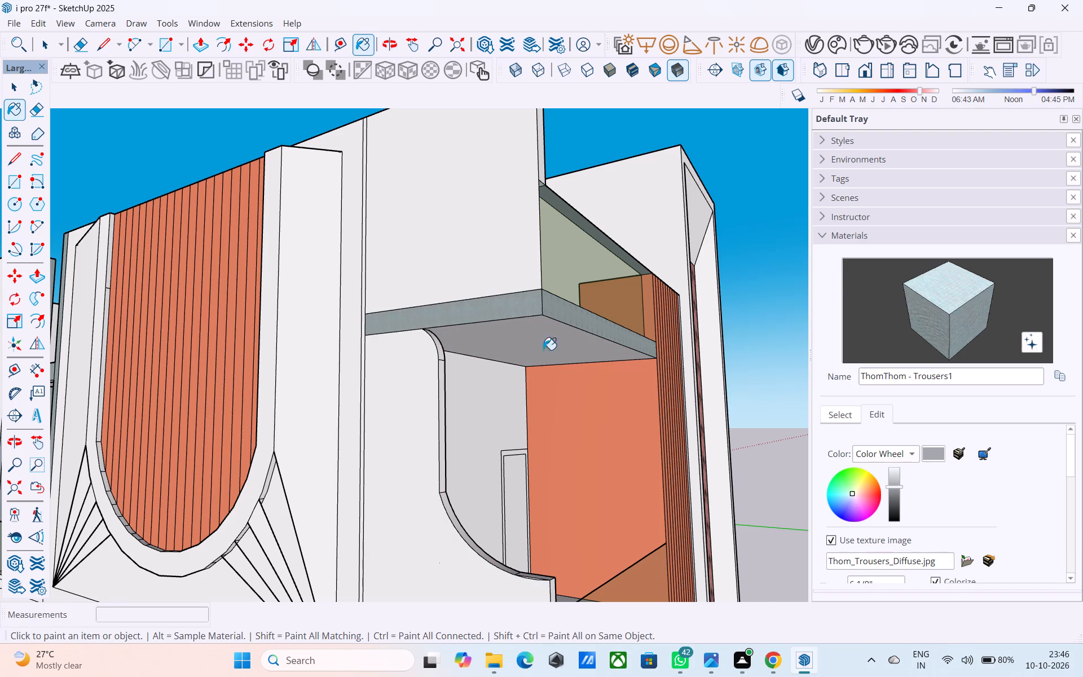
middle_drag(576, 359, 457, 322)
click(447, 297)
Examine the painted slab band and the surrounding balcony and facade from above, below and the side.
middle_drag(452, 300, 358, 508)
scroll(342, 476, down, 2)
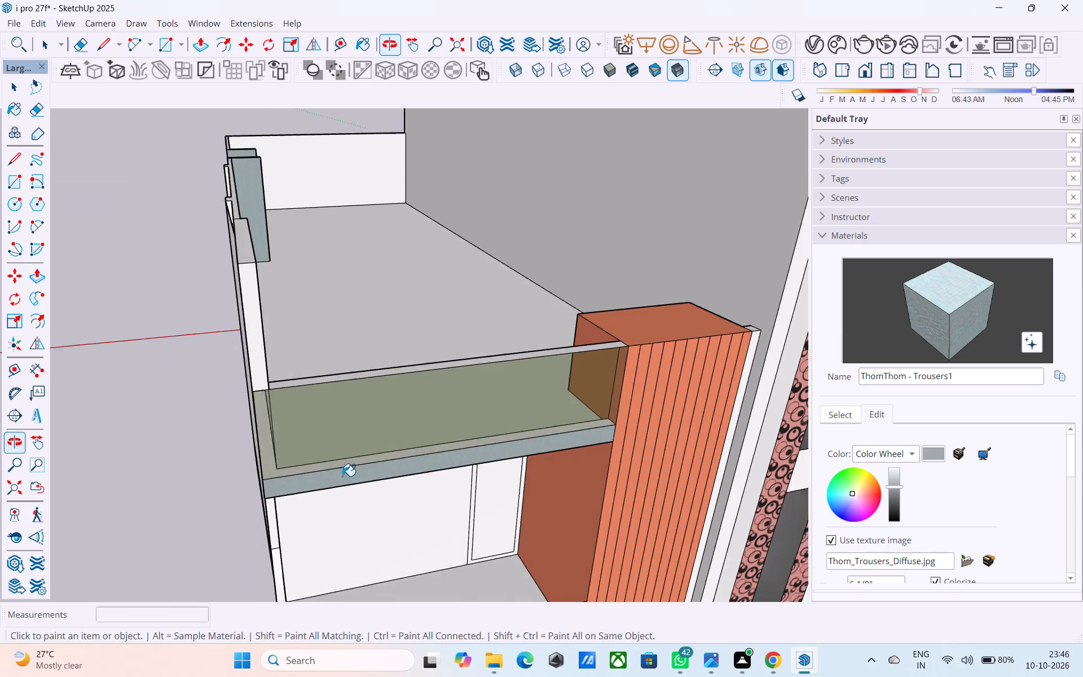
scroll(342, 476, down, 2)
middle_drag(340, 477, 445, 309)
scroll(445, 309, up, 4)
scroll(445, 309, down, 3)
middle_drag(445, 309, 433, 493)
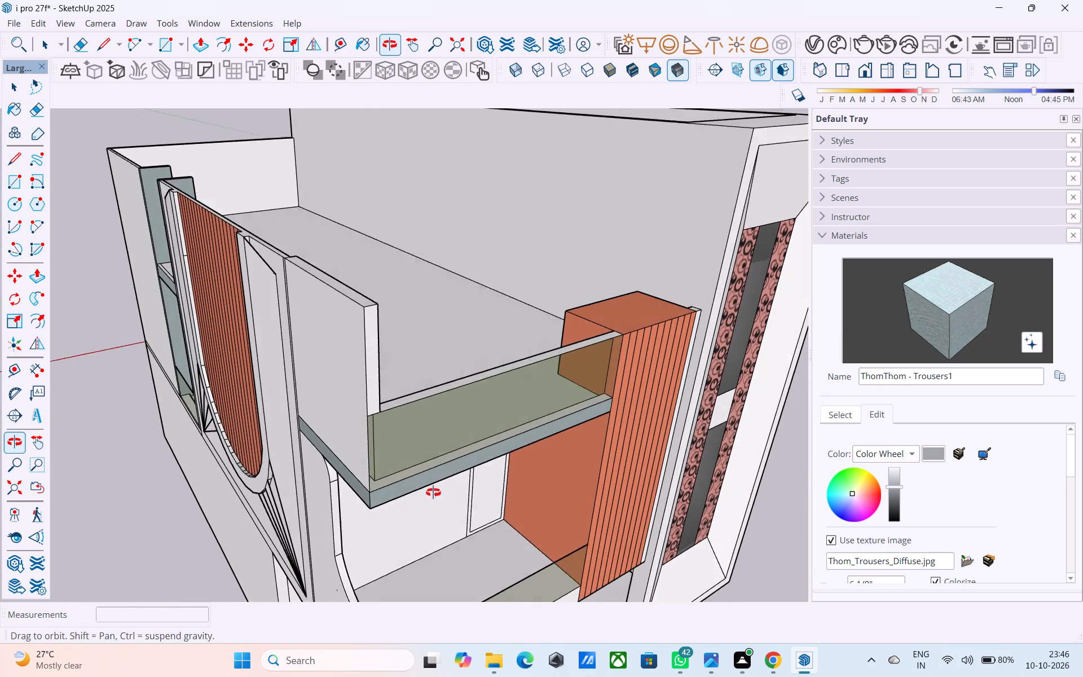
middle_drag(433, 493, 432, 502)
middle_drag(415, 494, 222, 565)
middle_drag(417, 384, 61, 557)
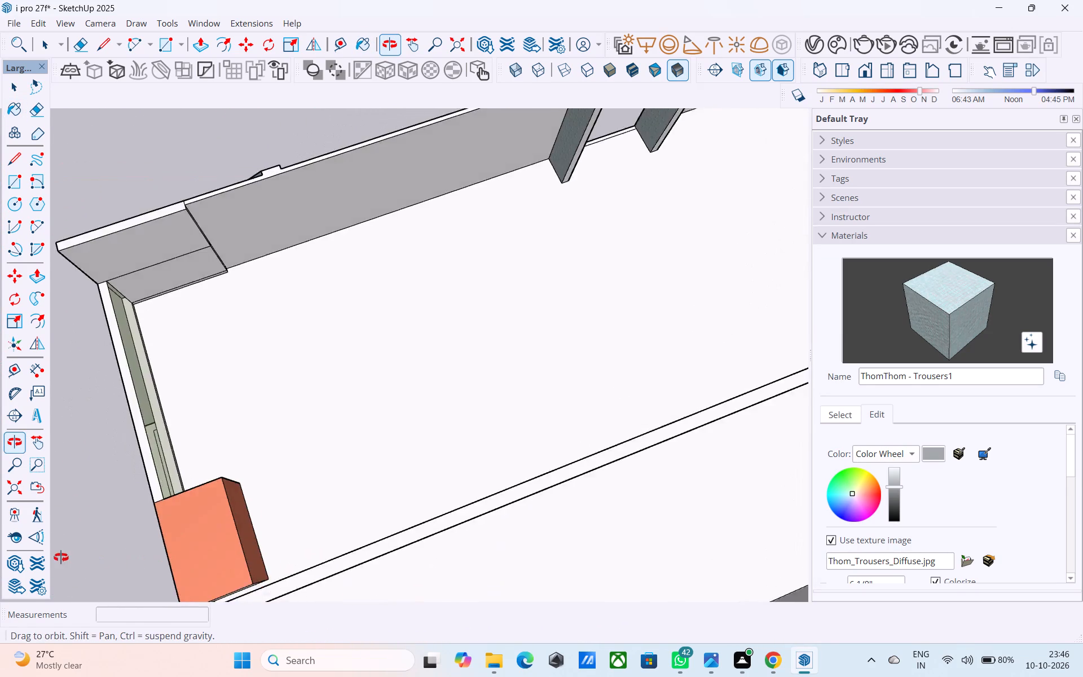
middle_drag(61, 557, 455, 310)
scroll(340, 366, down, 2)
middle_drag(338, 370, 586, 191)
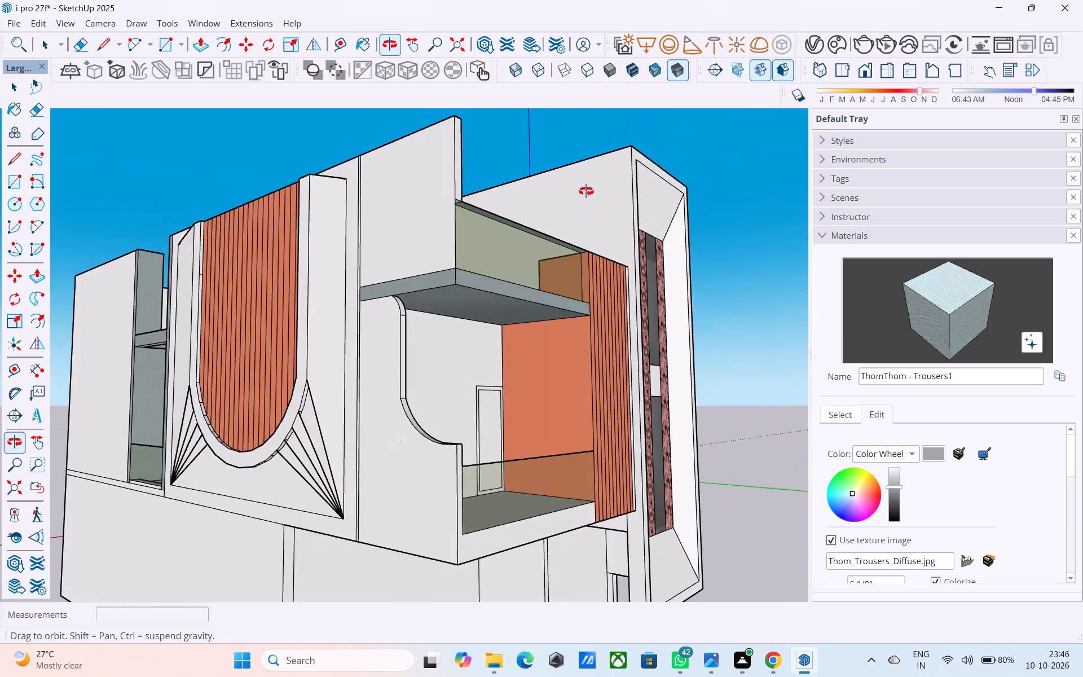
middle_drag(586, 191, 340, 361)
key(space)
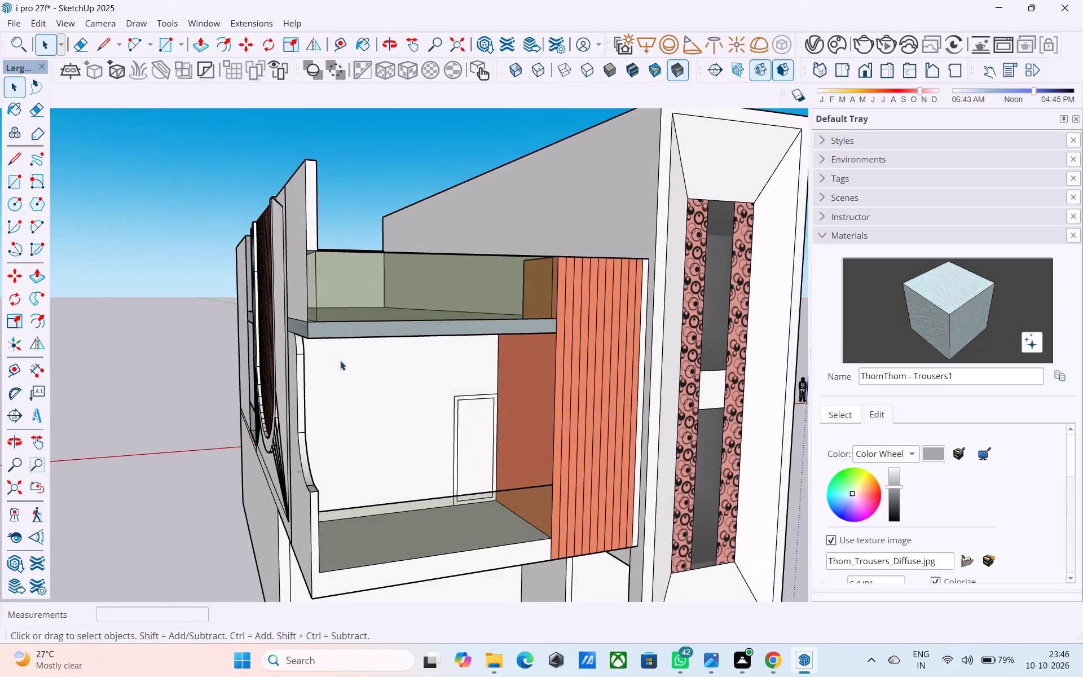
middle_drag(340, 361, 347, 361)
shift+middle_drag(422, 348, 425, 387)
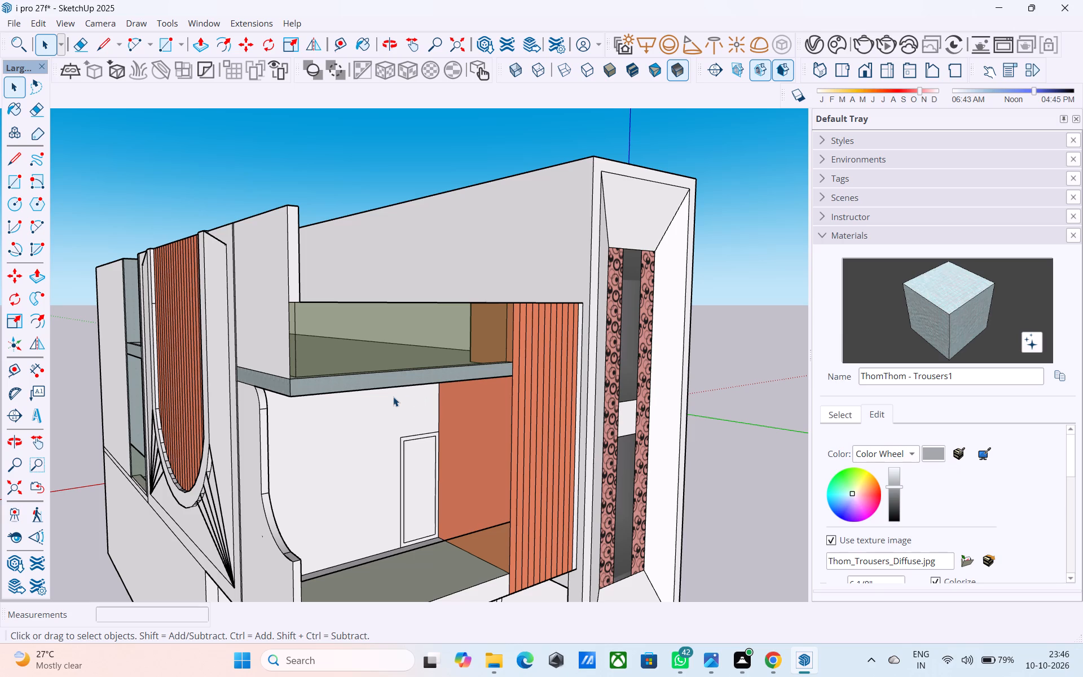
scroll(400, 443, down, 2)
middle_drag(401, 444, 439, 359)
scroll(421, 370, down, 3)
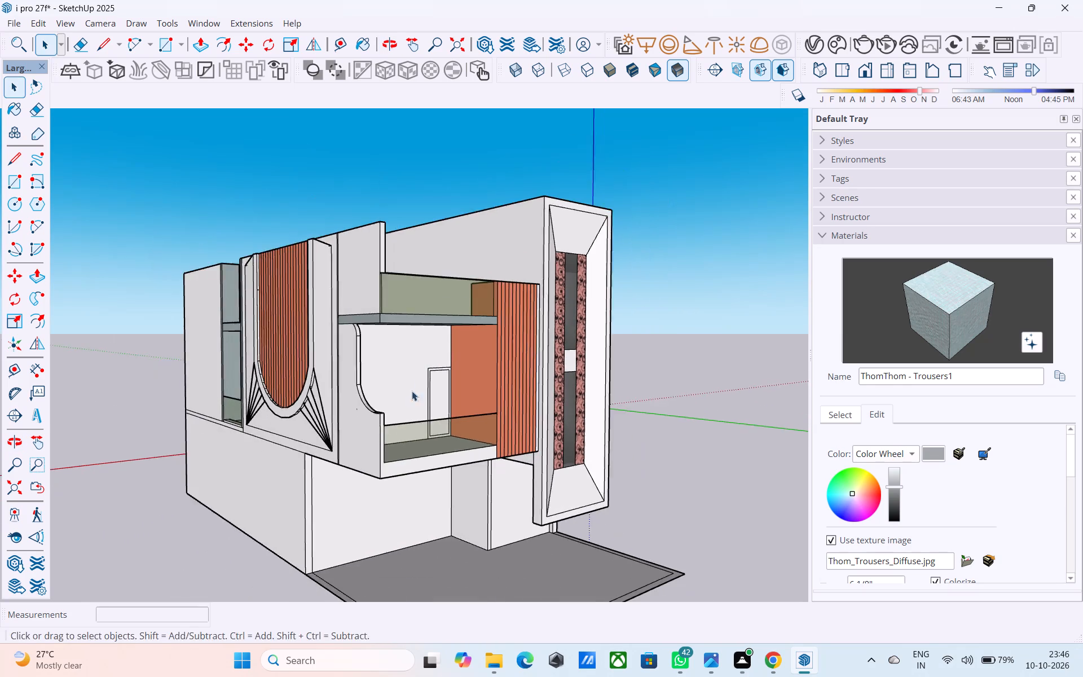
Place a vertical guide 6" in from the corner strip's edge on the white ground-floor wall under the balcony.
middle_drag(412, 391, 346, 400)
shift+middle_drag(373, 454, 316, 345)
middle_drag(316, 345, 340, 313)
scroll(338, 320, down, 1)
middle_drag(305, 471, 340, 506)
scroll(344, 509, up, 7)
middle_drag(364, 461, 331, 491)
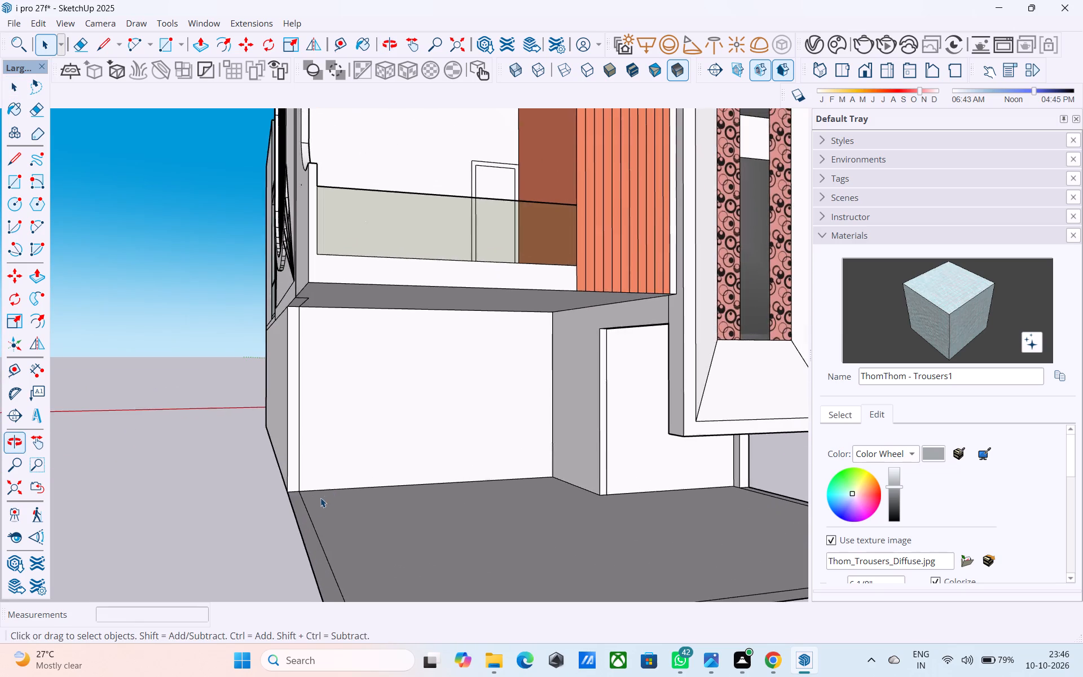
scroll(312, 495, up, 3)
key(t)
click(297, 469)
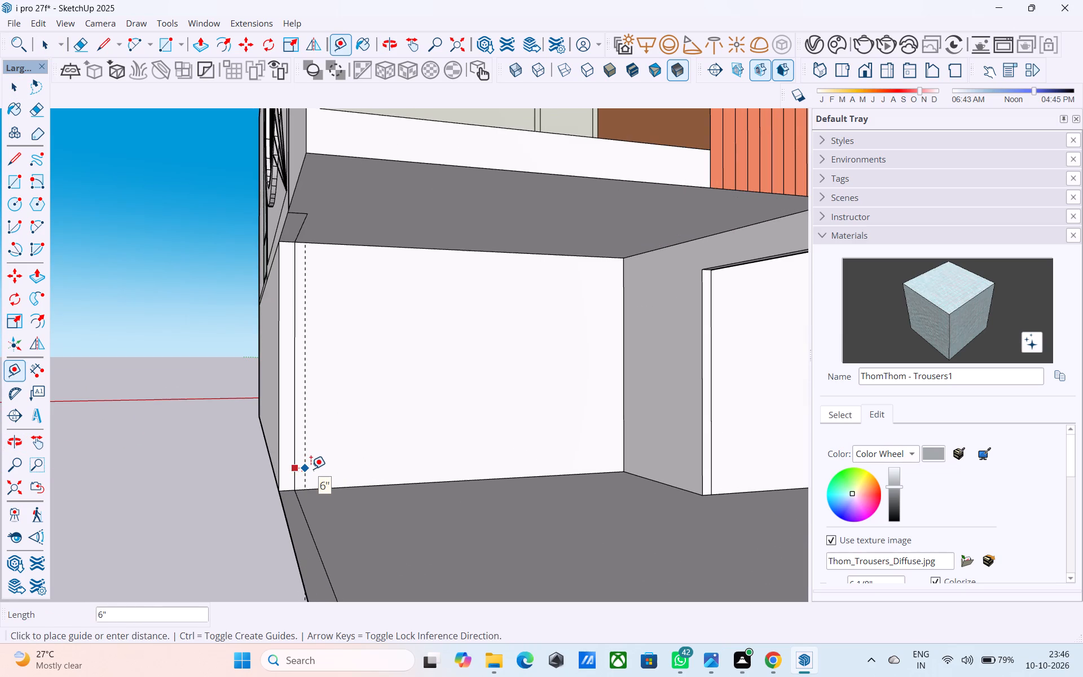
click(311, 469)
Draw a door rectangle 4' wide and 8' high on the ground-floor wall, starting where the guide meets the floor.
key(r)
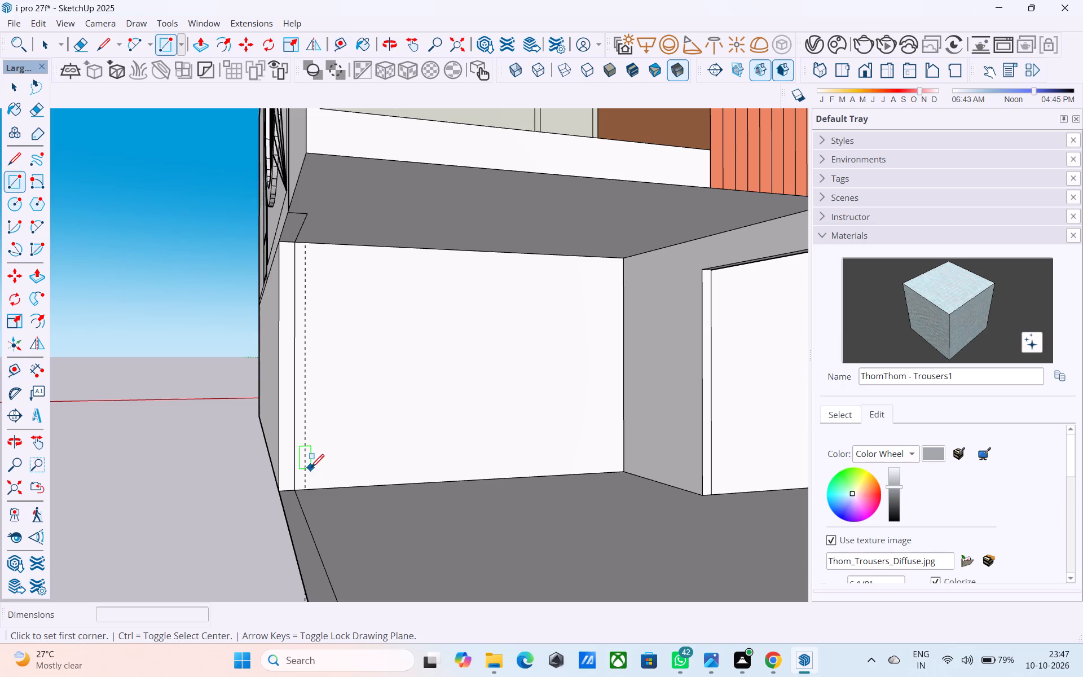
click(306, 486)
key(r)
scroll(305, 486, up, 4)
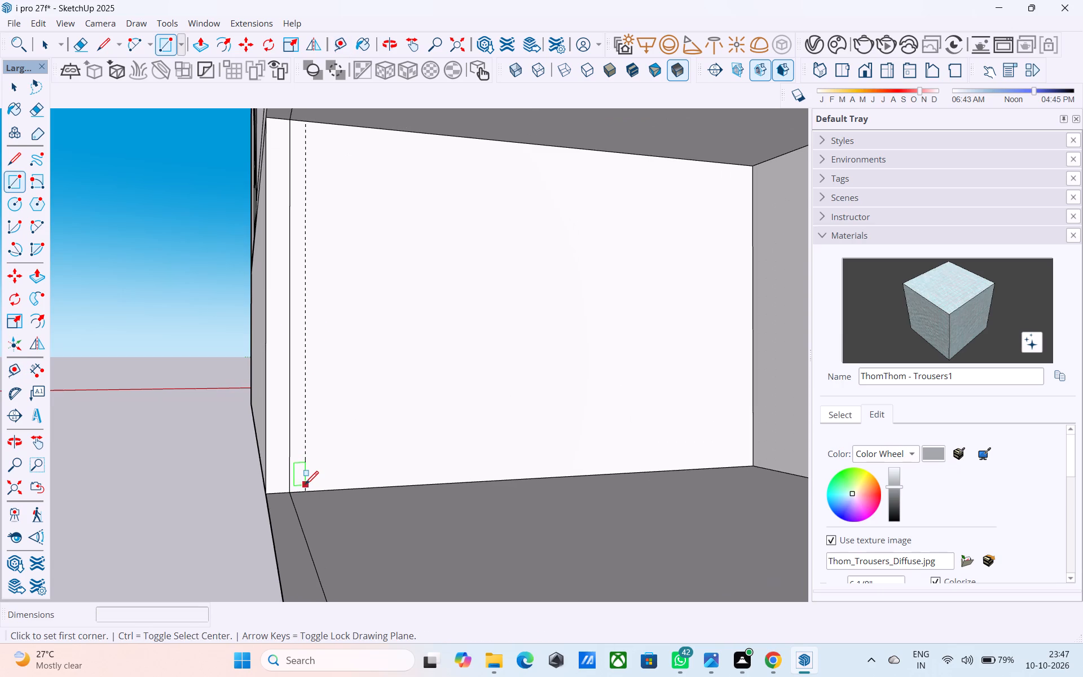
click(305, 491)
key(7)
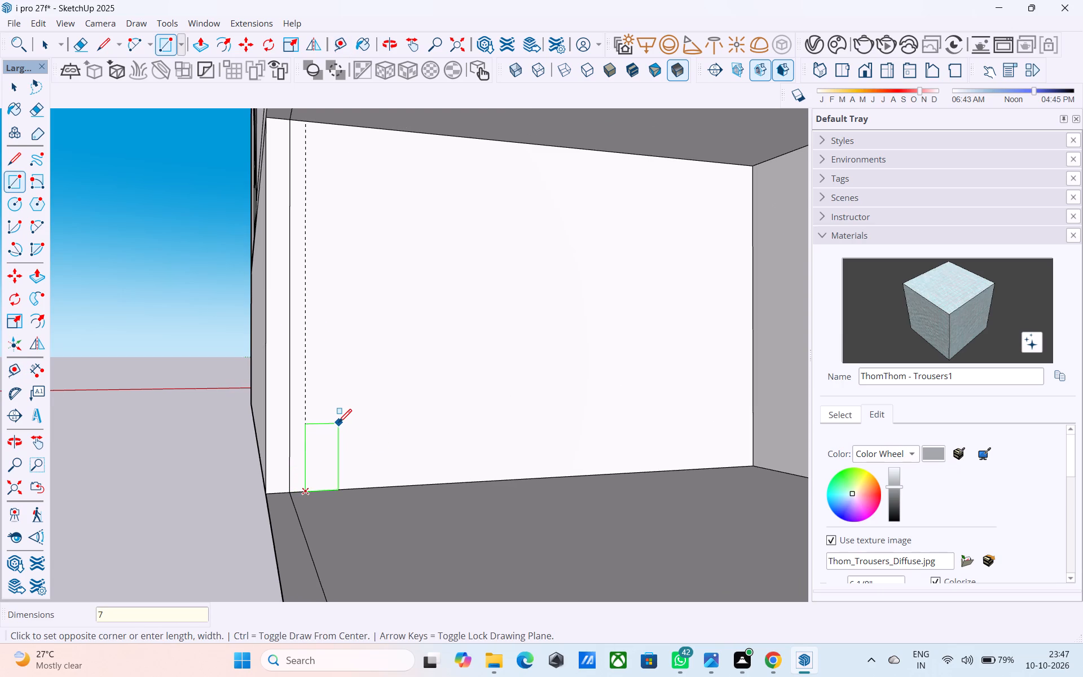
key(BackSpace)
text(8',4')
key(Return)
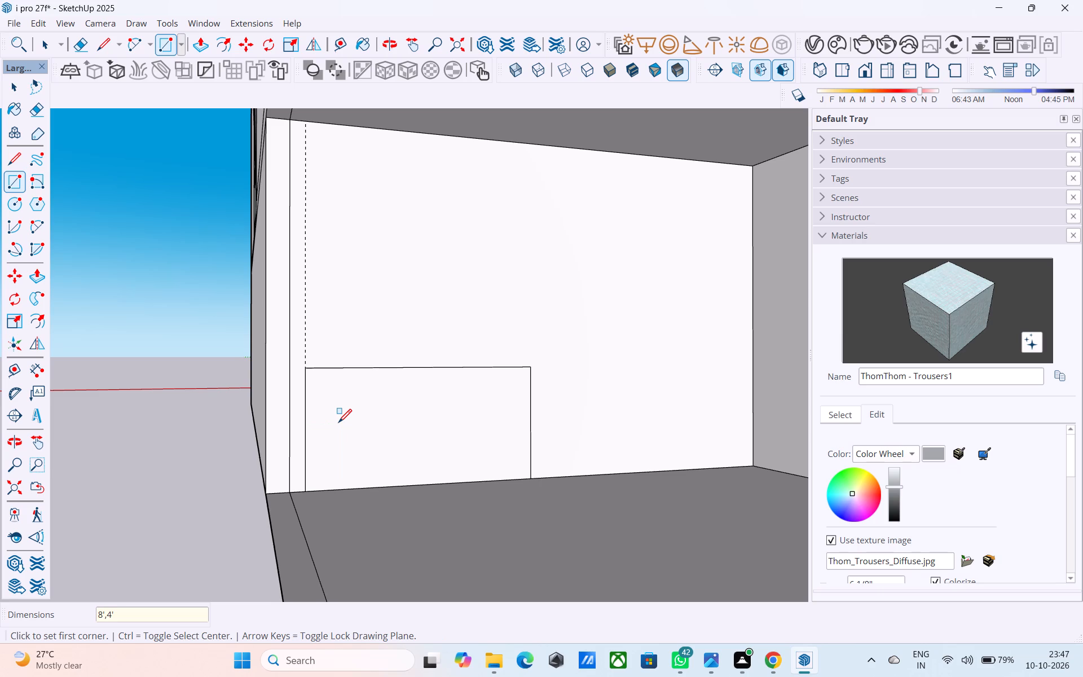
text(4',8')
key(Return)
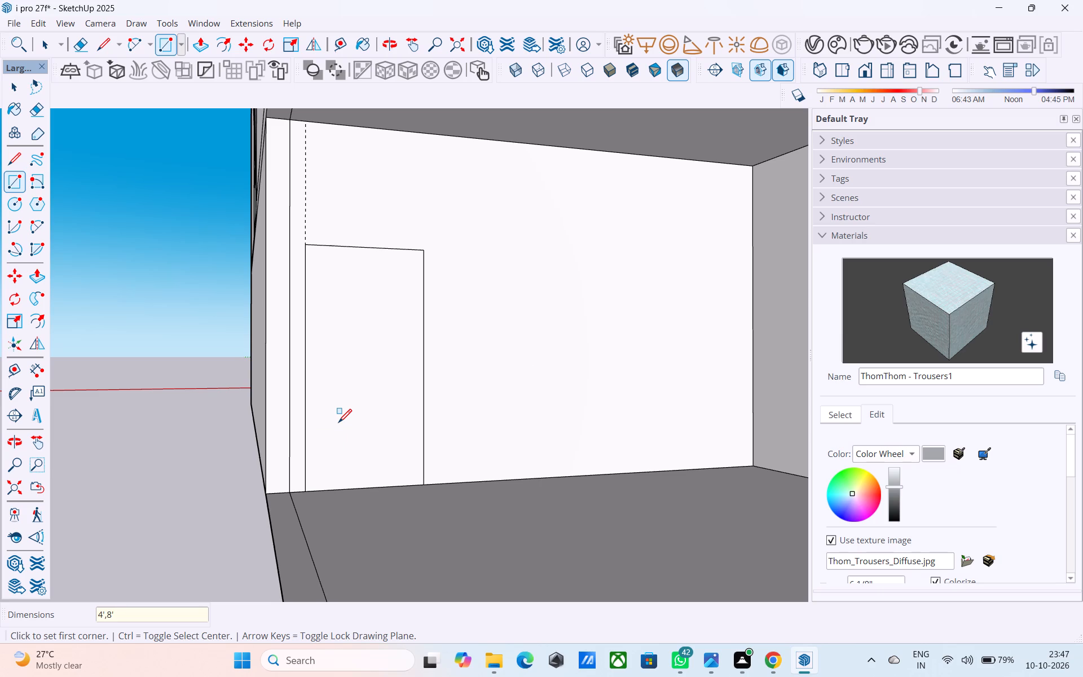
key(space)
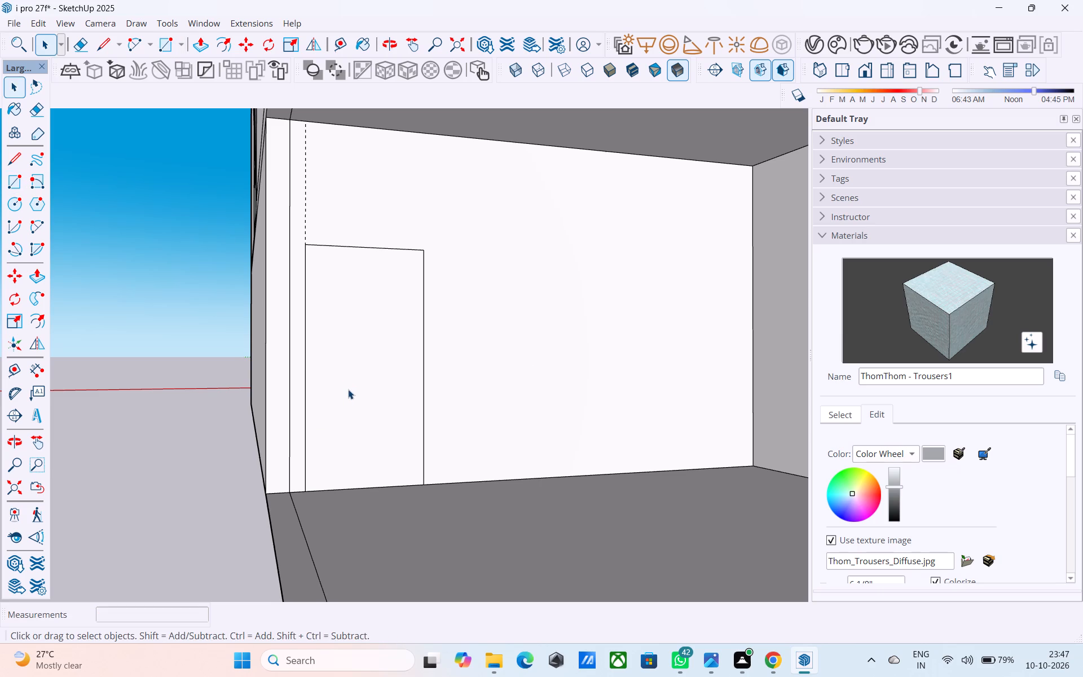
Offset the door rectangle's outline 3" inward to form the frame.
click(348, 389)
key(f)
click(348, 389)
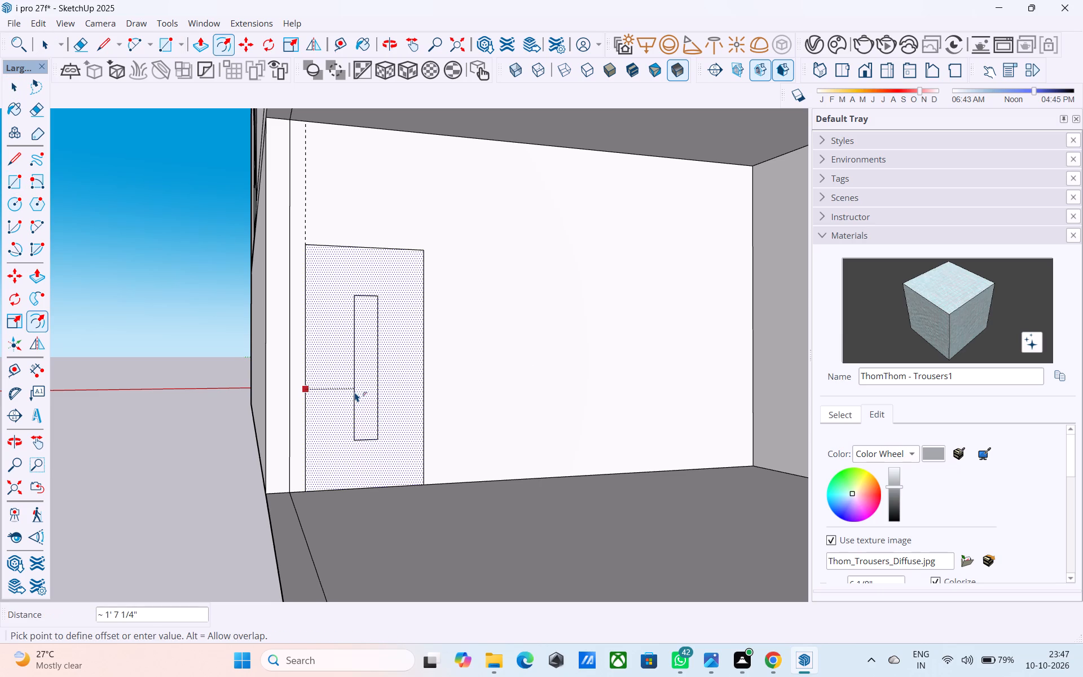
text(3")
key(Return)
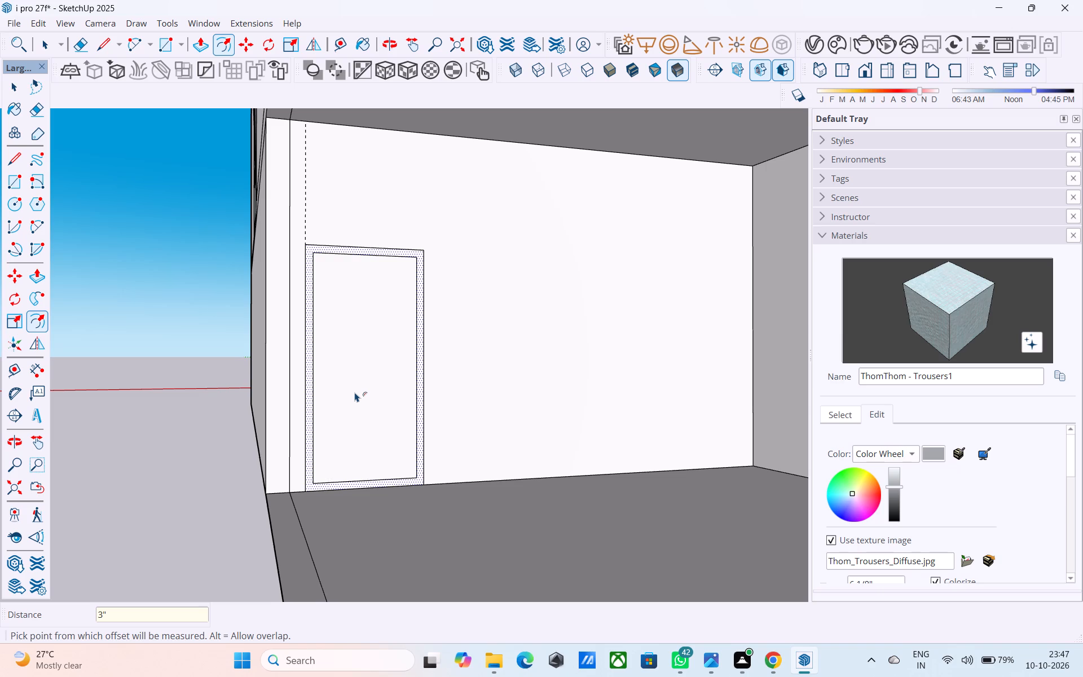
middle_drag(355, 393, 298, 437)
key(space)
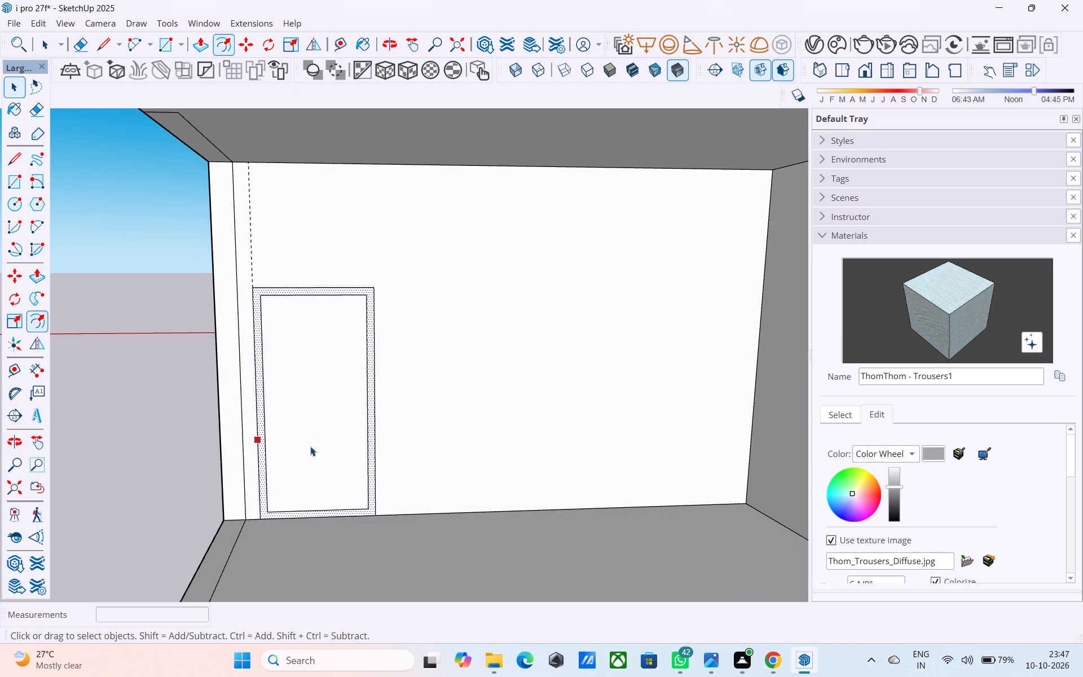
Place a horizontal guide 3' above the floor edge on the ground-floor wall beside the door.
key(t)
click(419, 512)
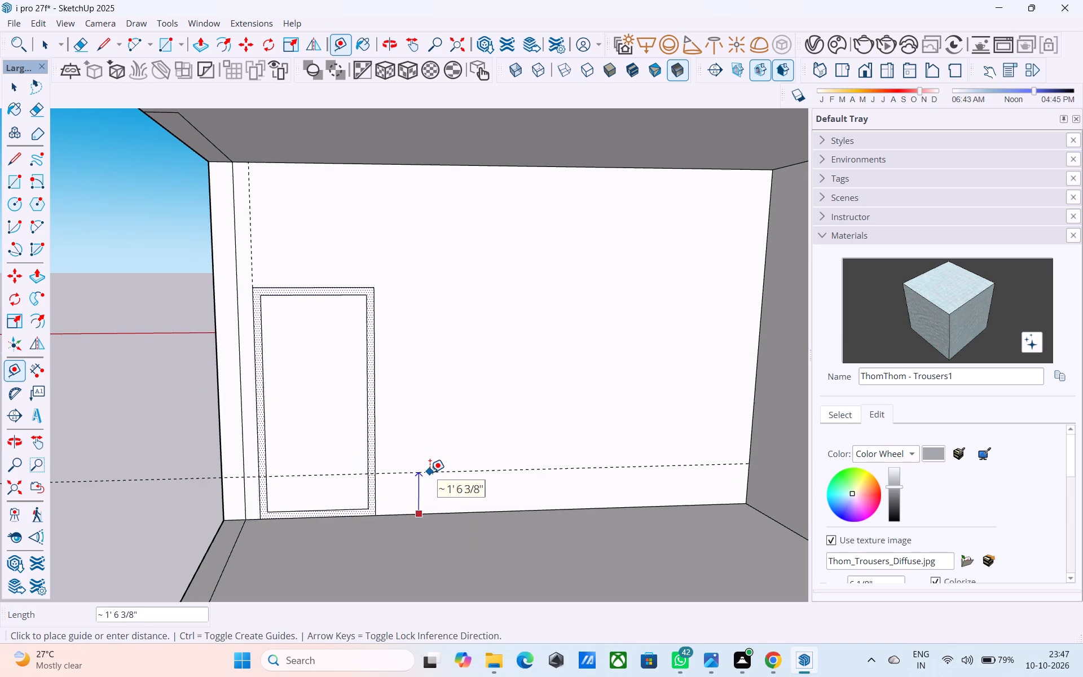
text(3')
key(Return)
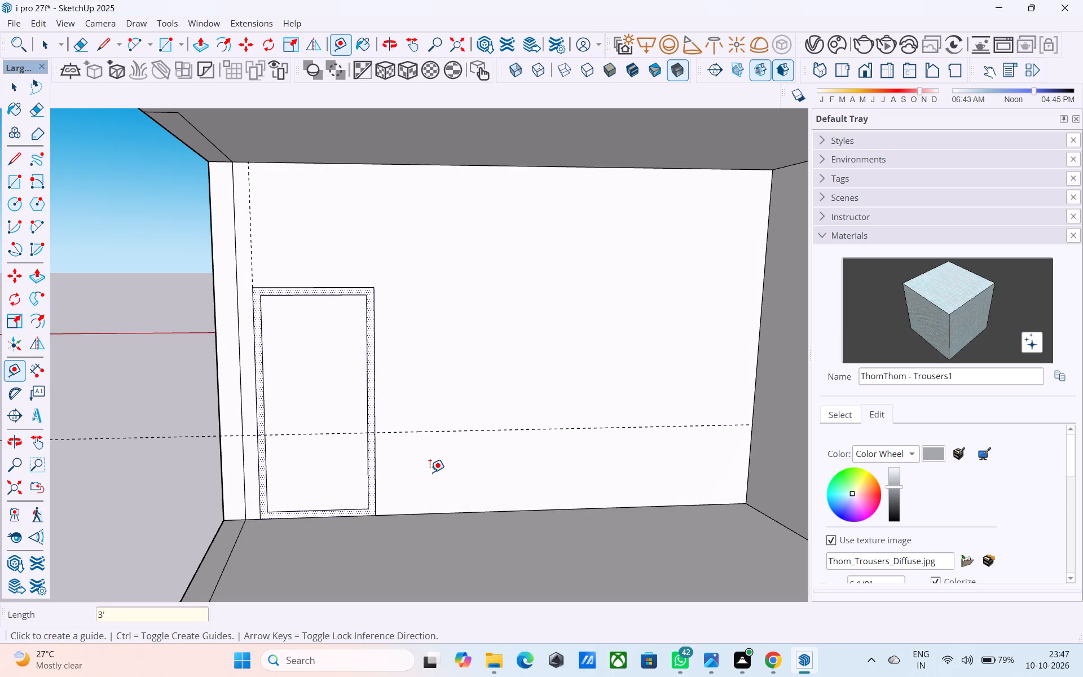
Place a vertical guide 1' from the door rectangle's outer edge on the ground-floor wall.
click(376, 386)
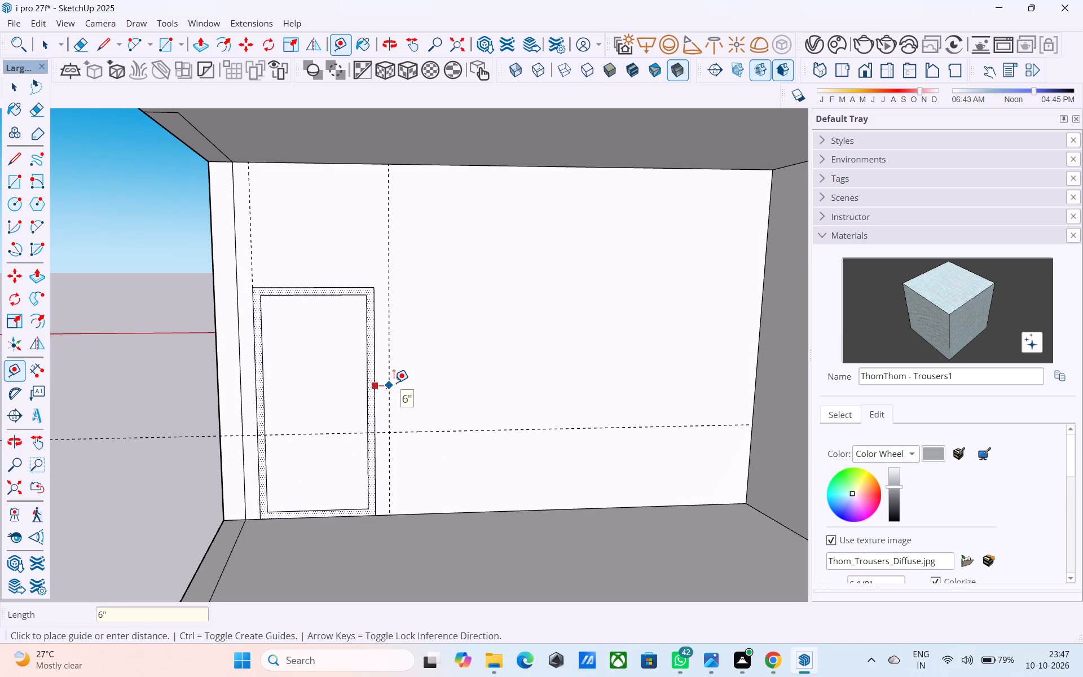
text(2')
key(Return)
text(1')
key(Return)
Draw a 5' by 5' window rectangle starting where the vertical guide beside the door crosses the horizontal guide.
key(r)
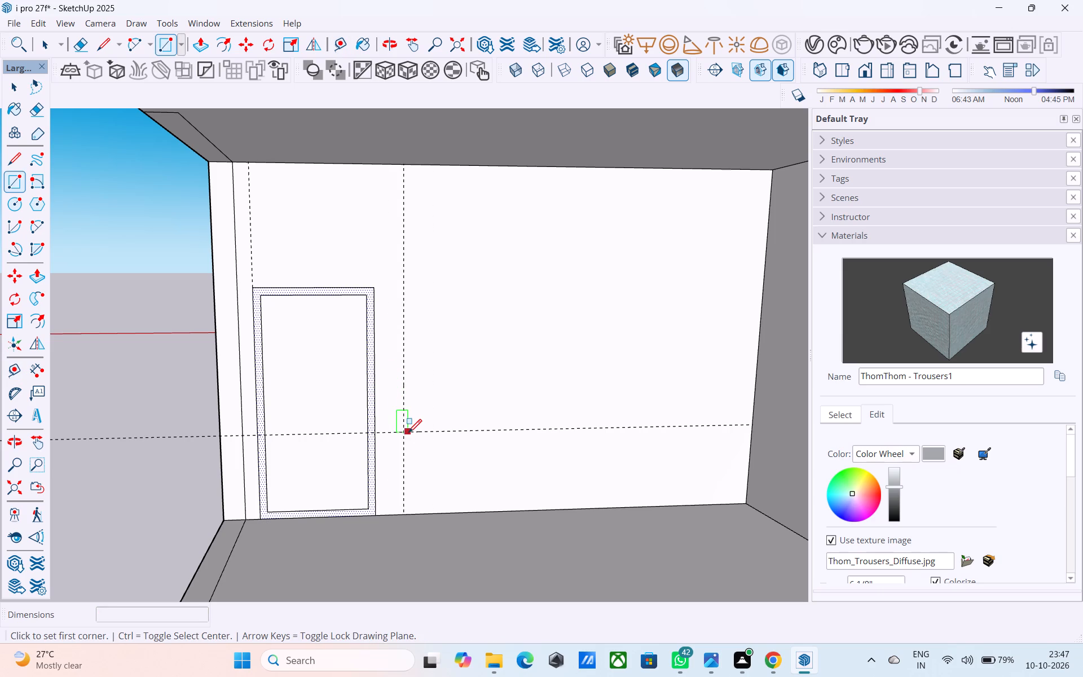
click(403, 434)
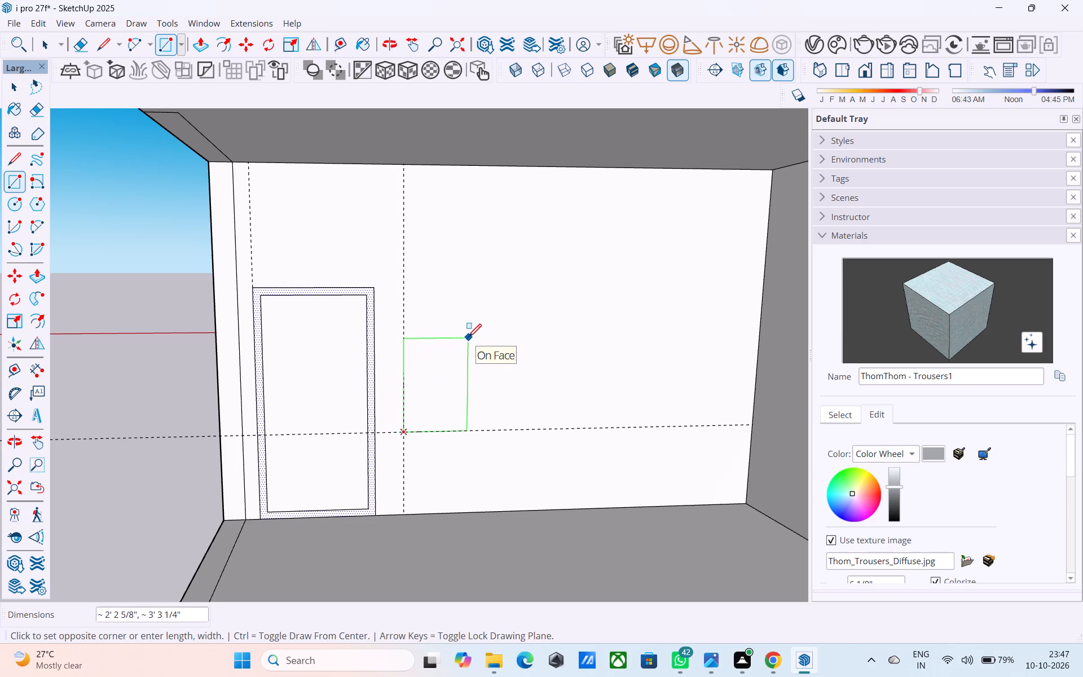
text(5',5')
key(Return)
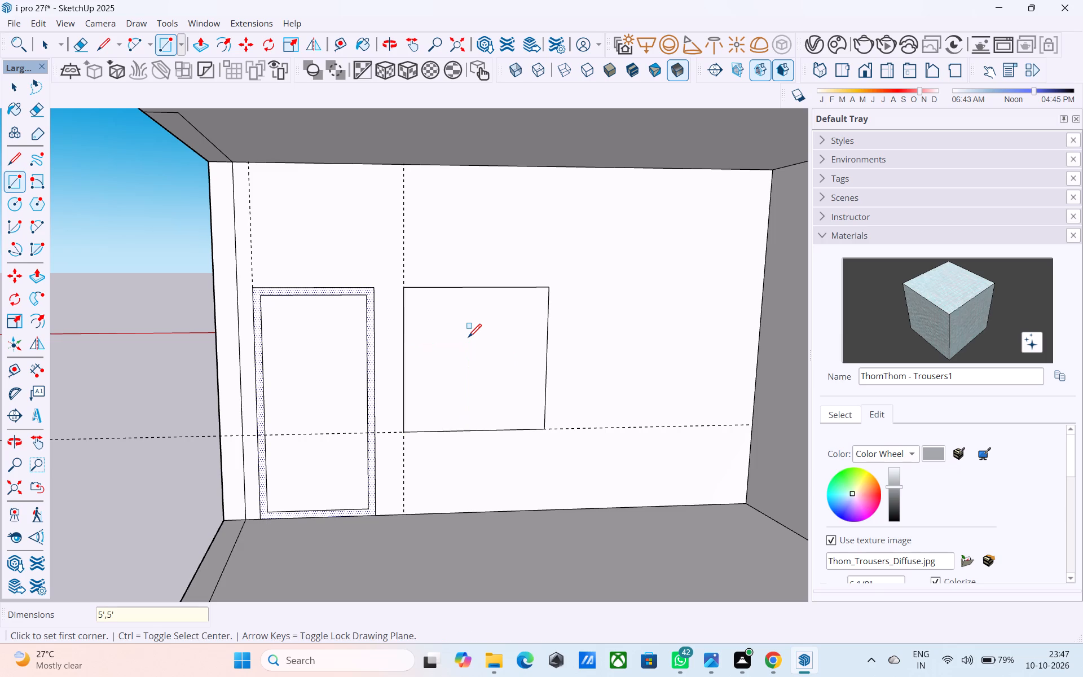
Offset the window rectangle's outline 3" inward to form its frame.
key(space)
click(468, 338)
key(f)
click(468, 338)
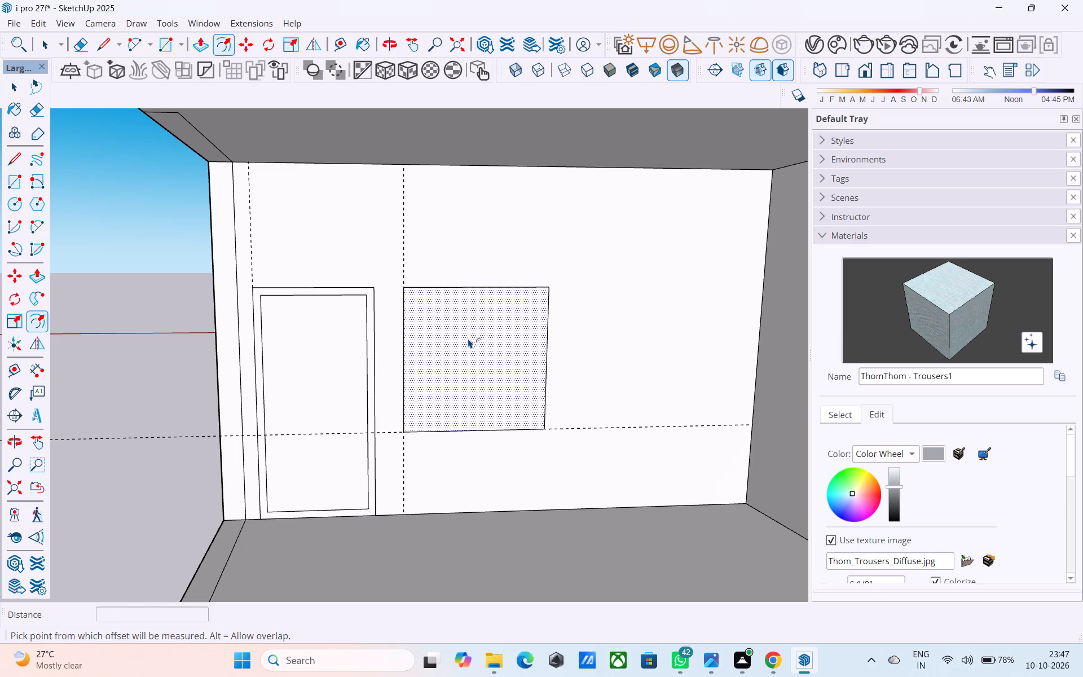
text(3")
key(Return)
scroll(475, 351, down, 1)
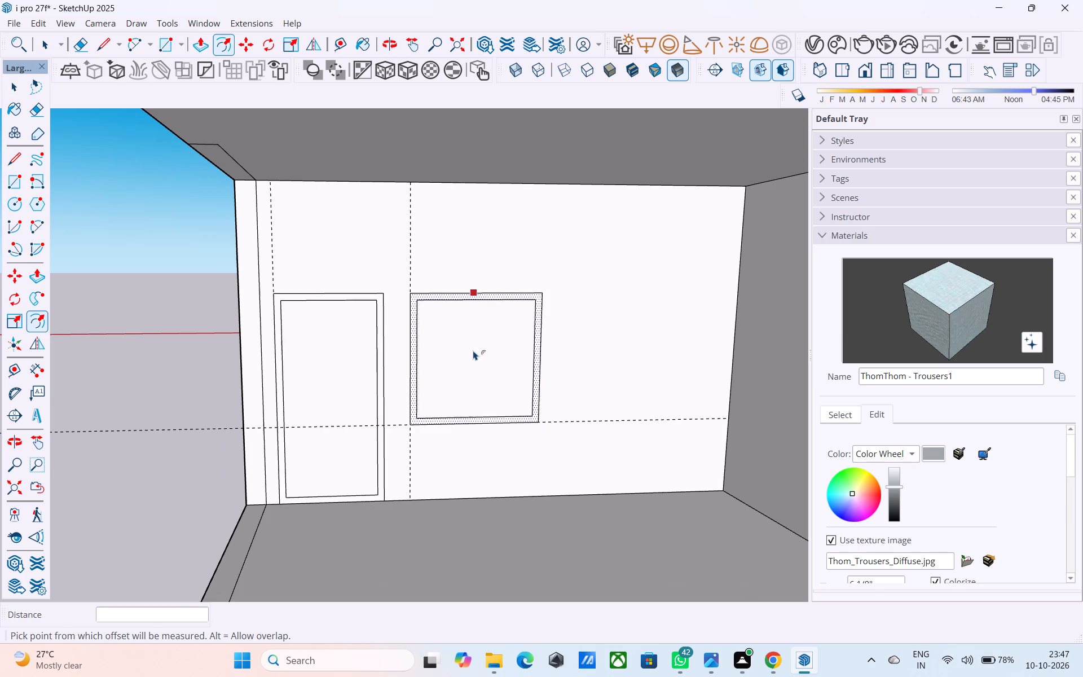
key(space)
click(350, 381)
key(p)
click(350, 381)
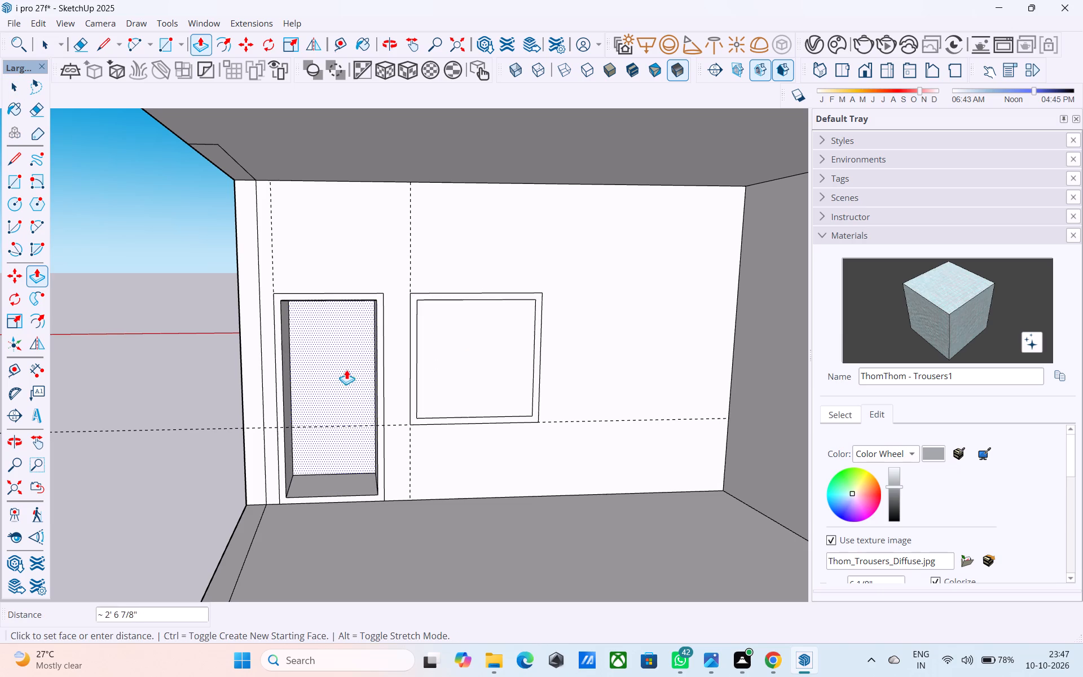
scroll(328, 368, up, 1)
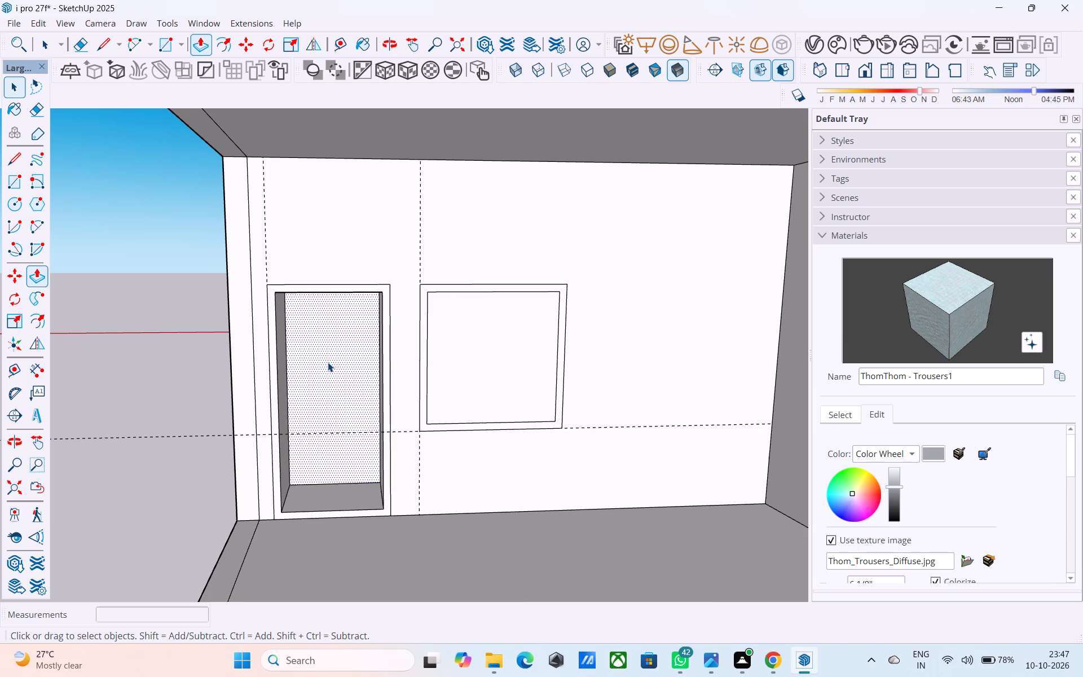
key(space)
Paint the ground-floor door panel with Plywood_01_1K from the Wood material collection.
middle_drag(328, 362, 457, 363)
scroll(457, 363, down, 2)
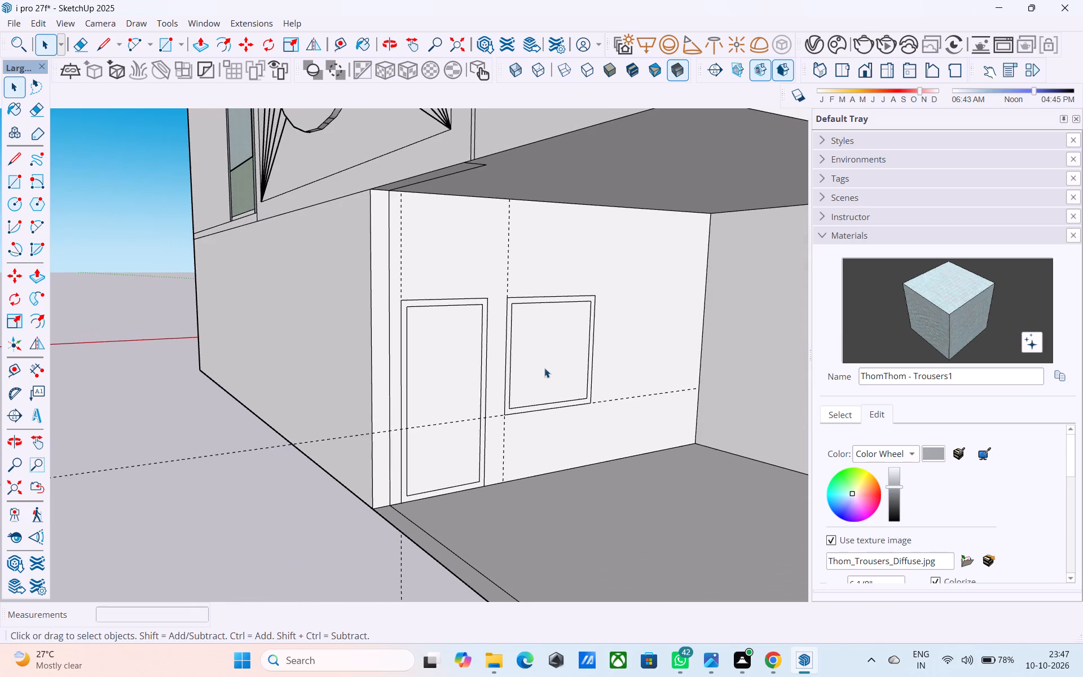
middle_drag(446, 366, 416, 353)
middle_drag(547, 420, 540, 417)
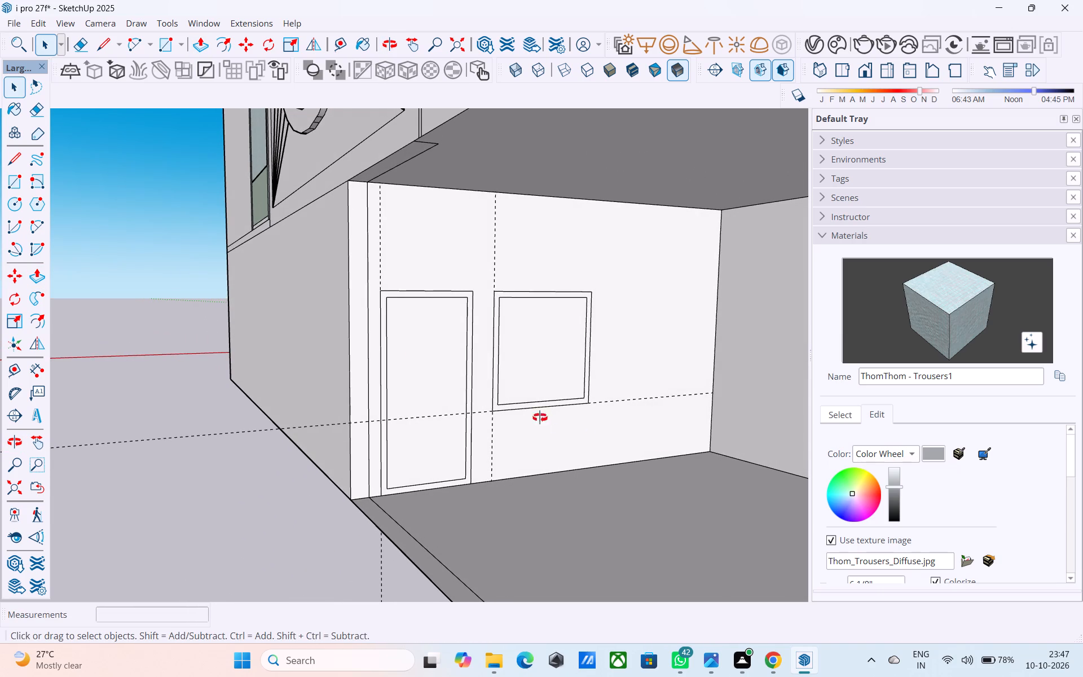
middle_drag(540, 417, 460, 415)
click(851, 412)
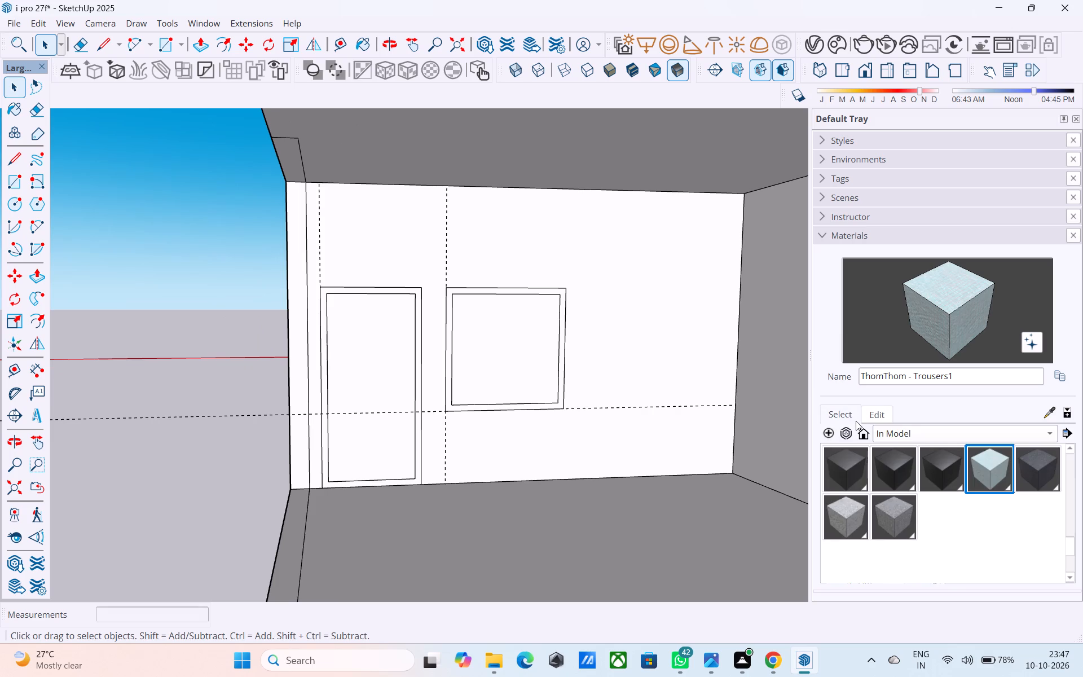
click(874, 430)
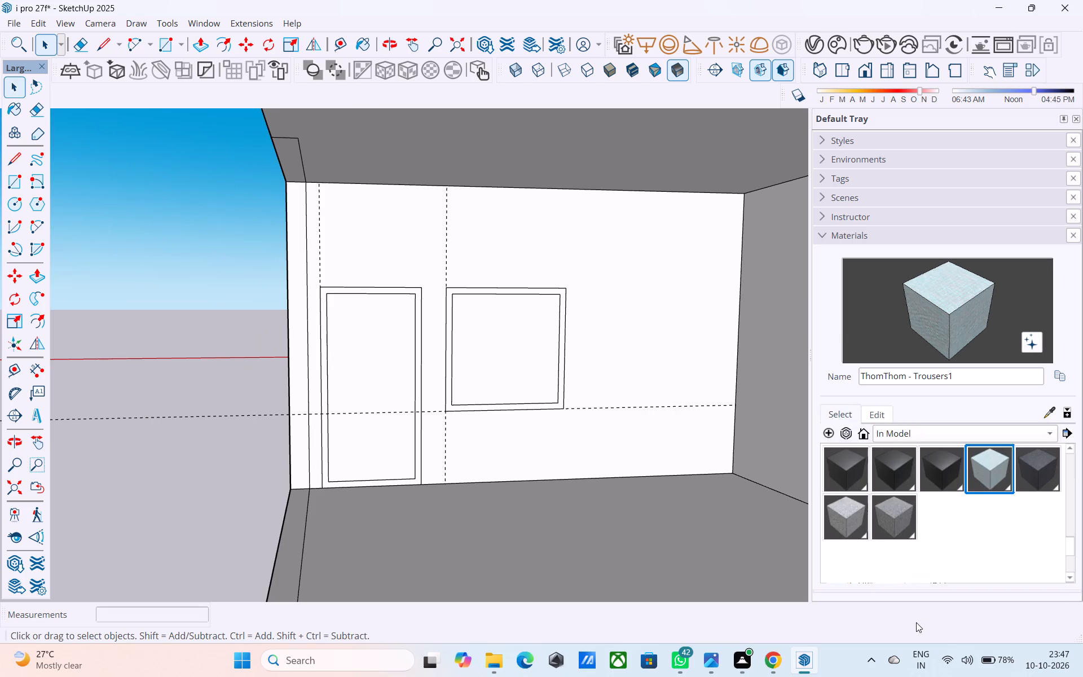
click(916, 622)
scroll(875, 490, up, 4)
scroll(899, 558, down, 6)
scroll(893, 522, up, 6)
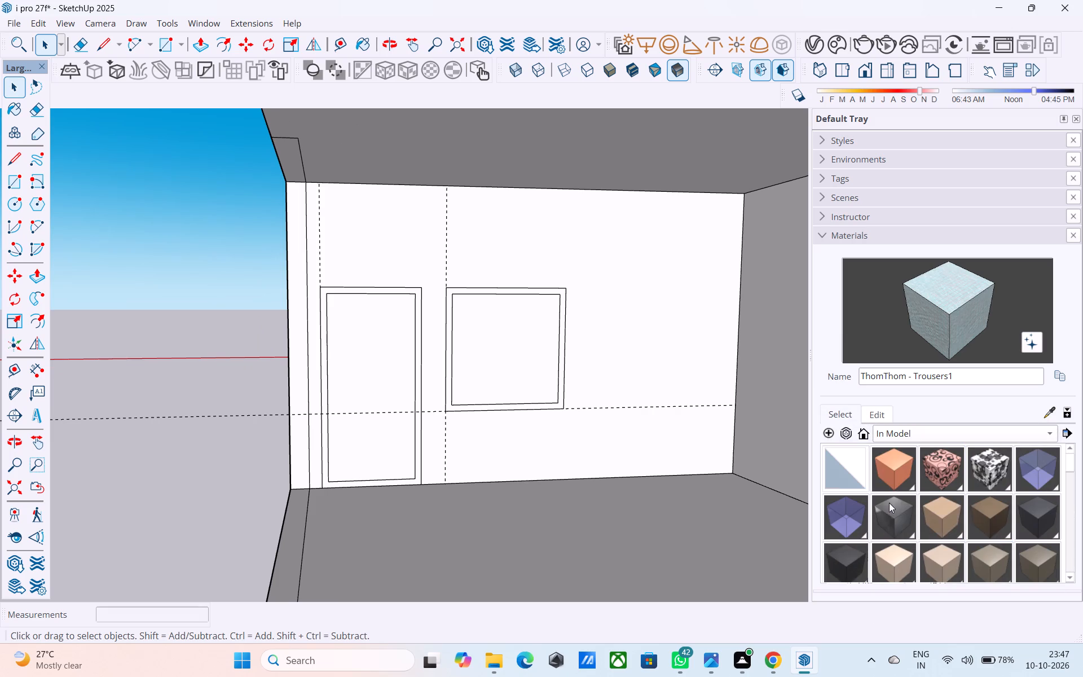
click(891, 437)
click(897, 425)
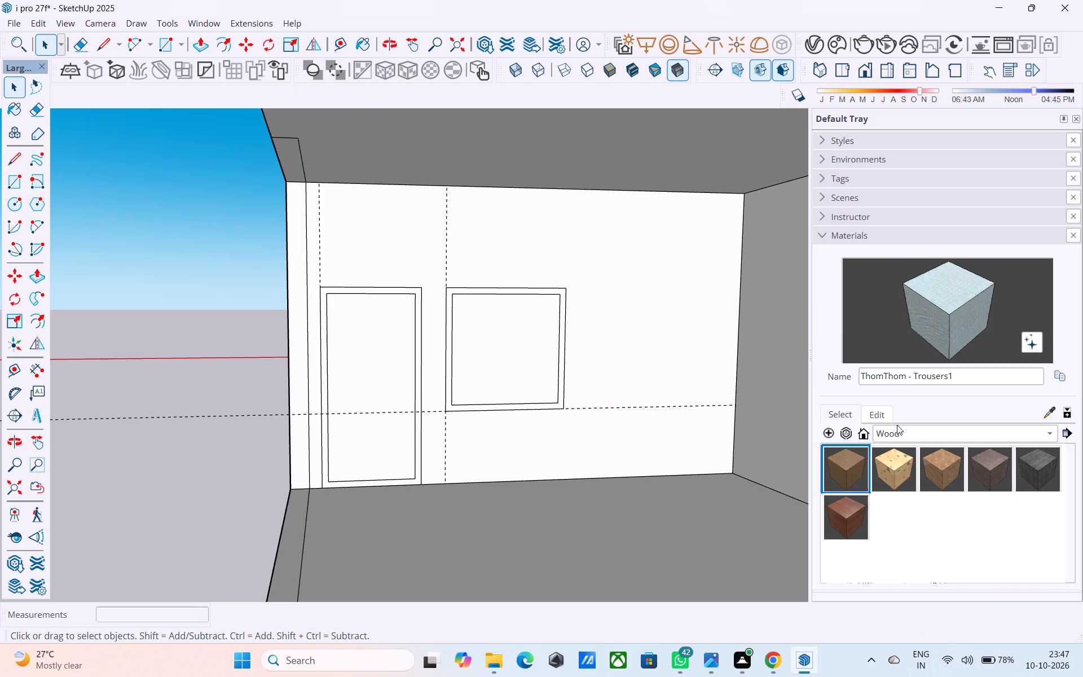
click(849, 480)
scroll(483, 415, up, 1)
scroll(328, 378, up, 3)
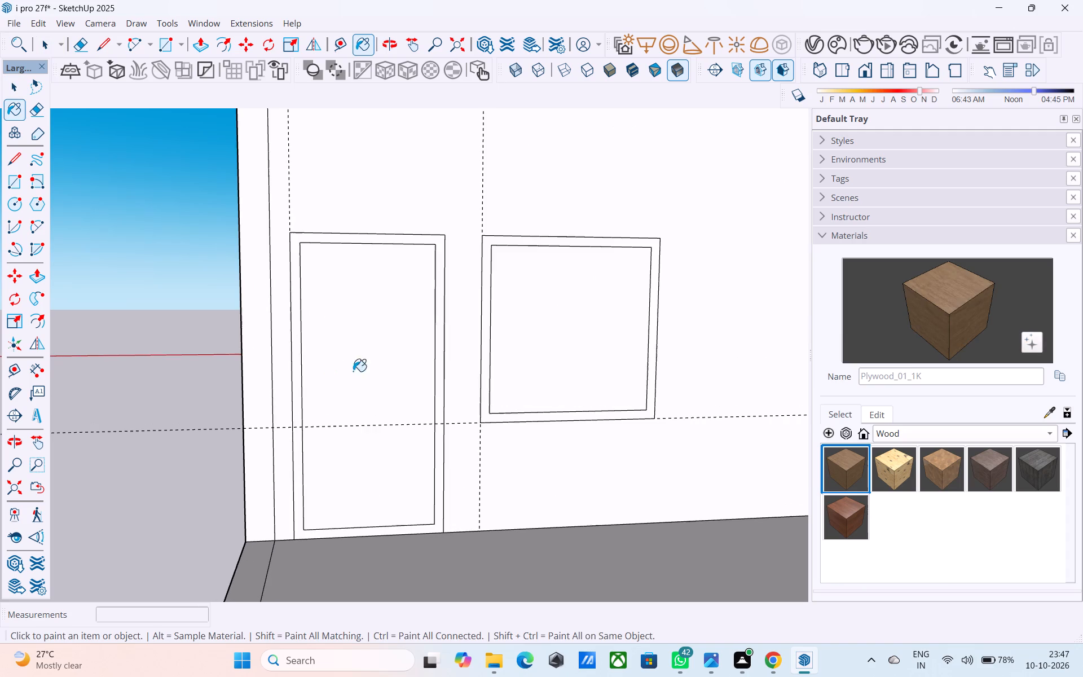
click(369, 368)
Paint the door frame and the window frame with the Wood_Veneer_15_1K material.
click(833, 530)
scroll(426, 476, up, 4)
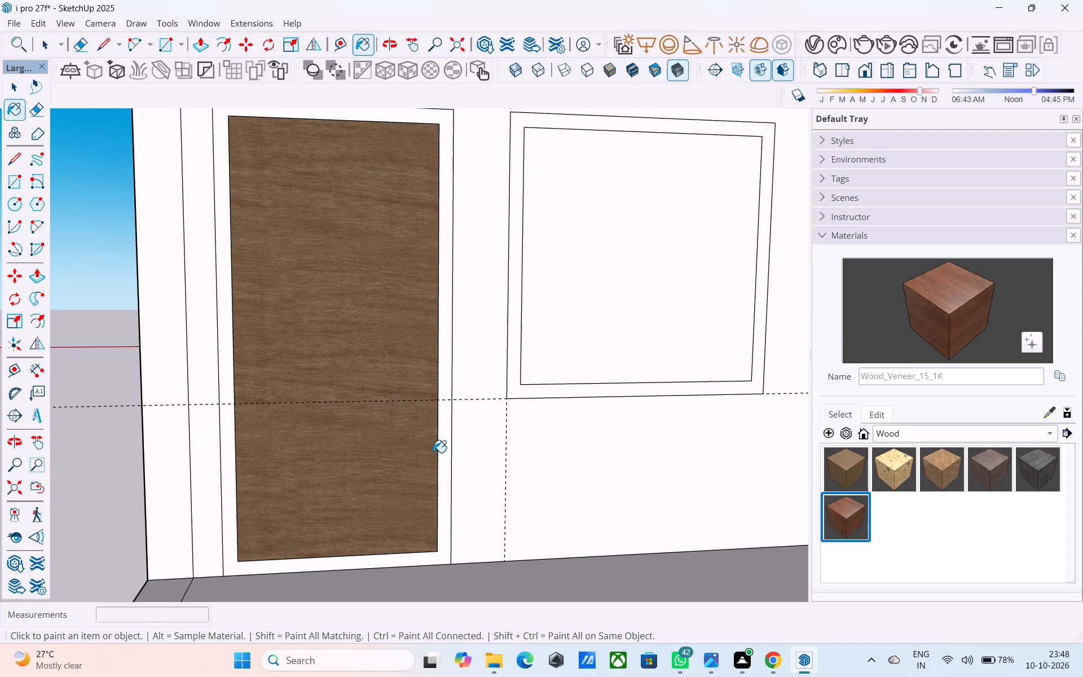
click(441, 447)
click(513, 393)
Paint the window pane from the Glass material collection, trying Glass_Safety_01 first and settling on Glass_Basic_2.
scroll(512, 419, down, 2)
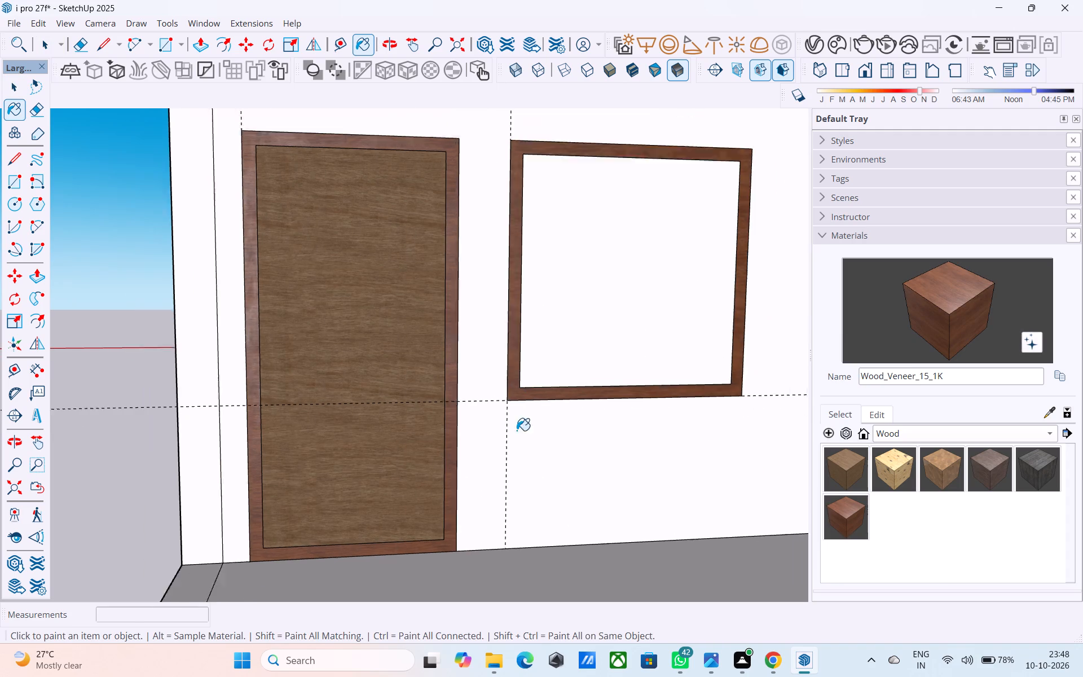
scroll(517, 430, down, 2)
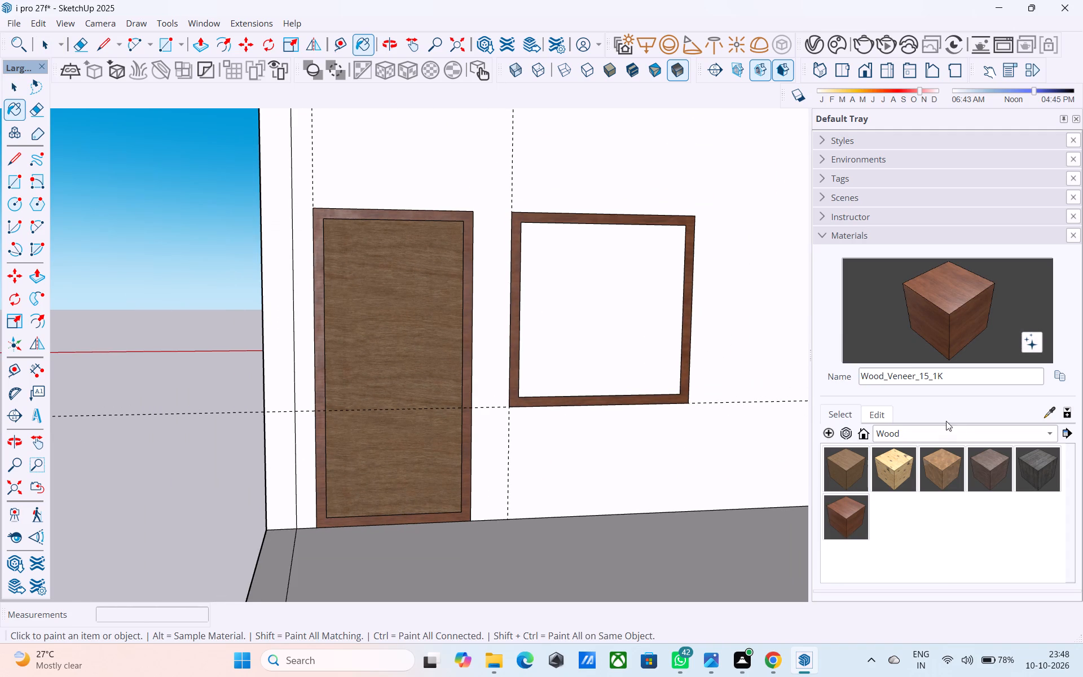
click(940, 434)
click(914, 309)
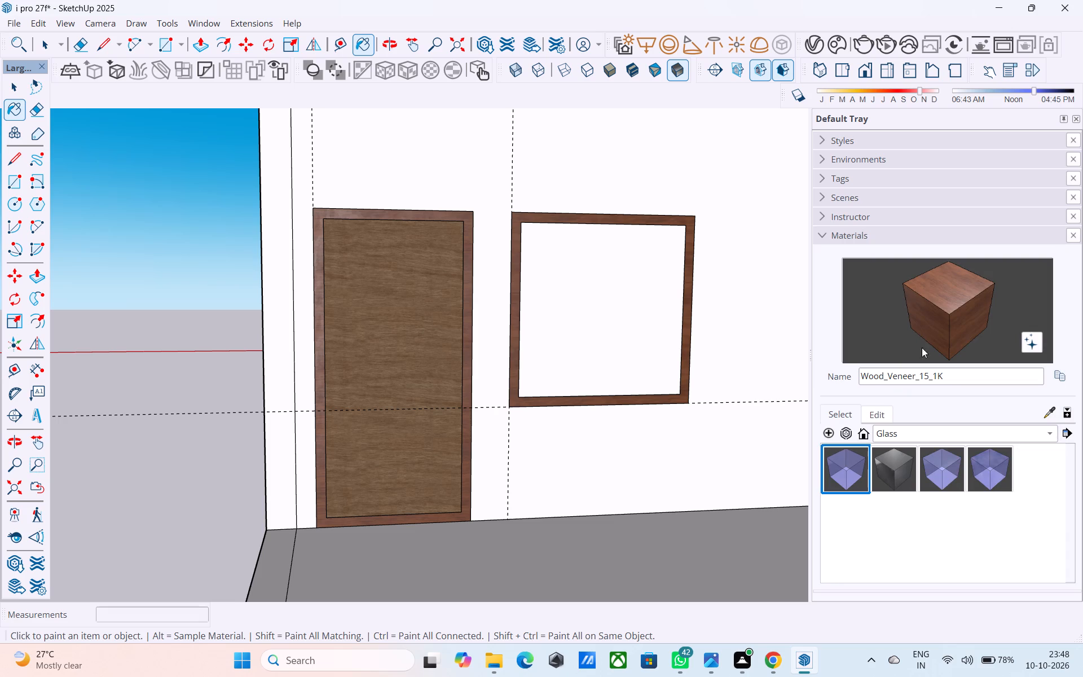
click(945, 477)
click(611, 328)
middle_drag(537, 362, 677, 368)
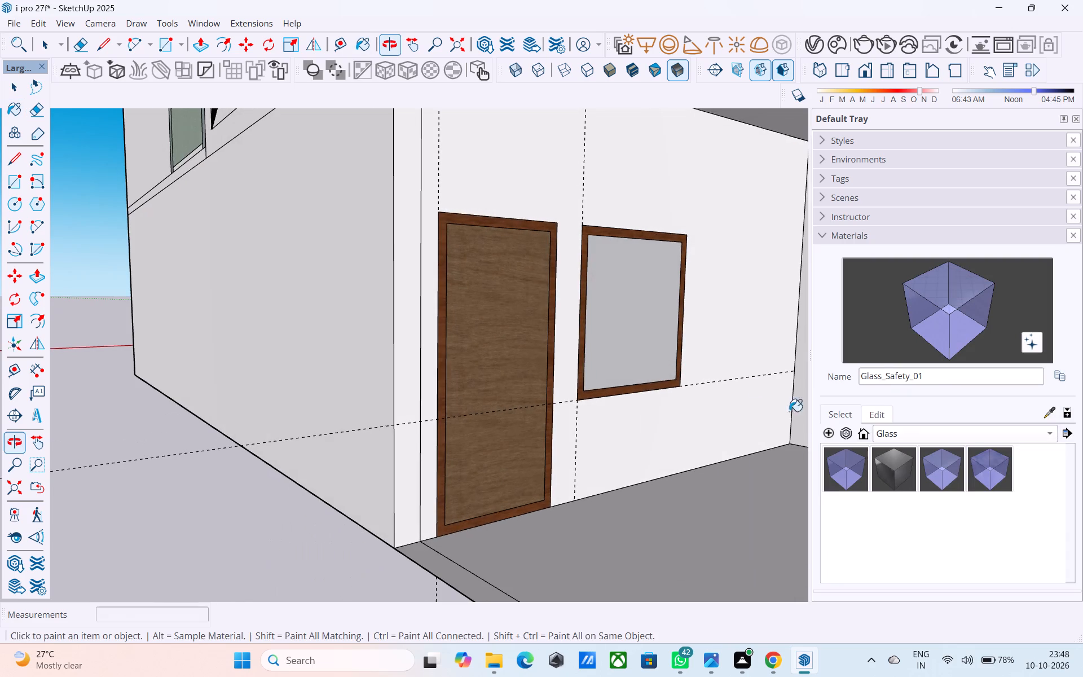
click(857, 475)
click(607, 327)
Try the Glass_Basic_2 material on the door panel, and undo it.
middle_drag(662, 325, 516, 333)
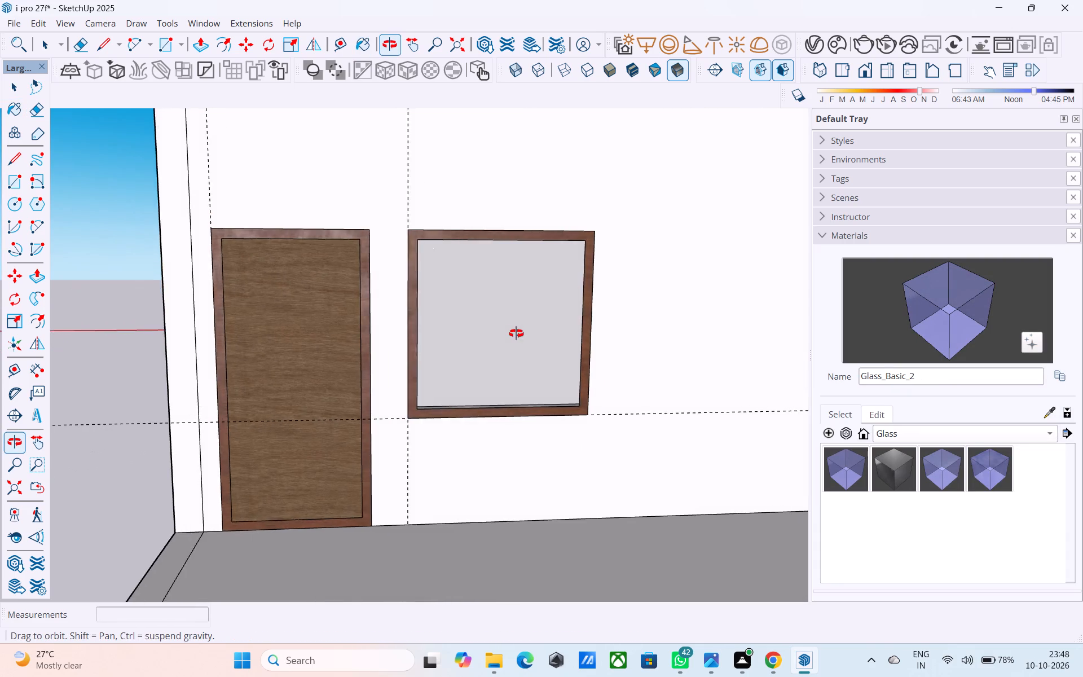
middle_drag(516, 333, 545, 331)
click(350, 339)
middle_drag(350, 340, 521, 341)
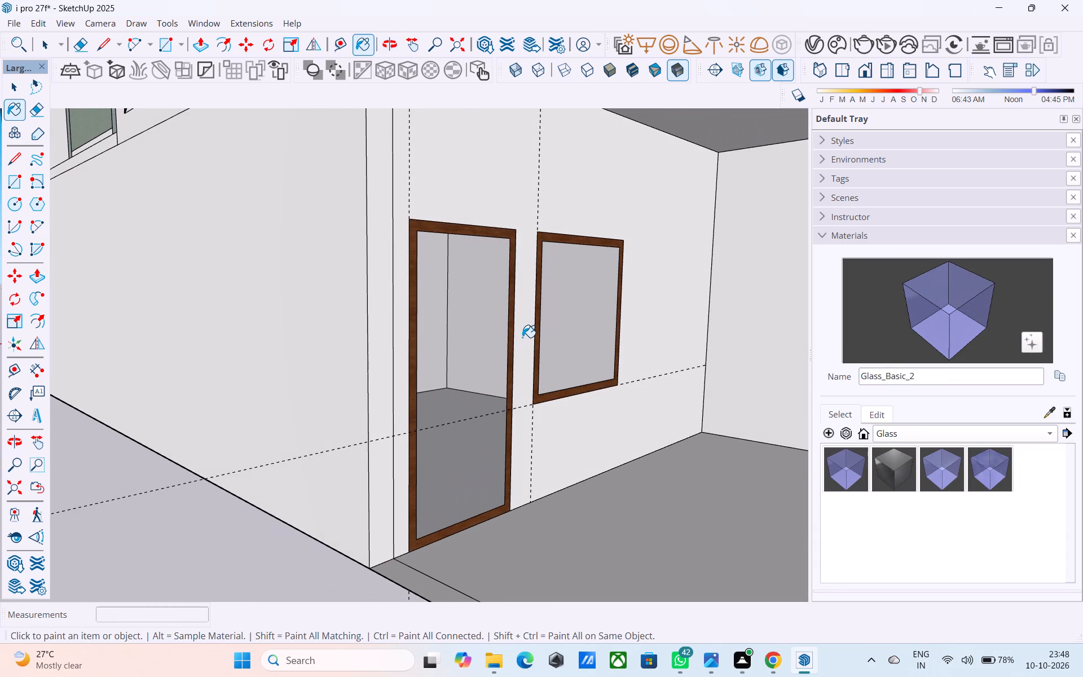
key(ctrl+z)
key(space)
Push/Pull the narrow end face of the ground-floor side wall 7' forward beneath the projecting tower frame.
scroll(526, 349, down, 6)
middle_drag(530, 372, 440, 404)
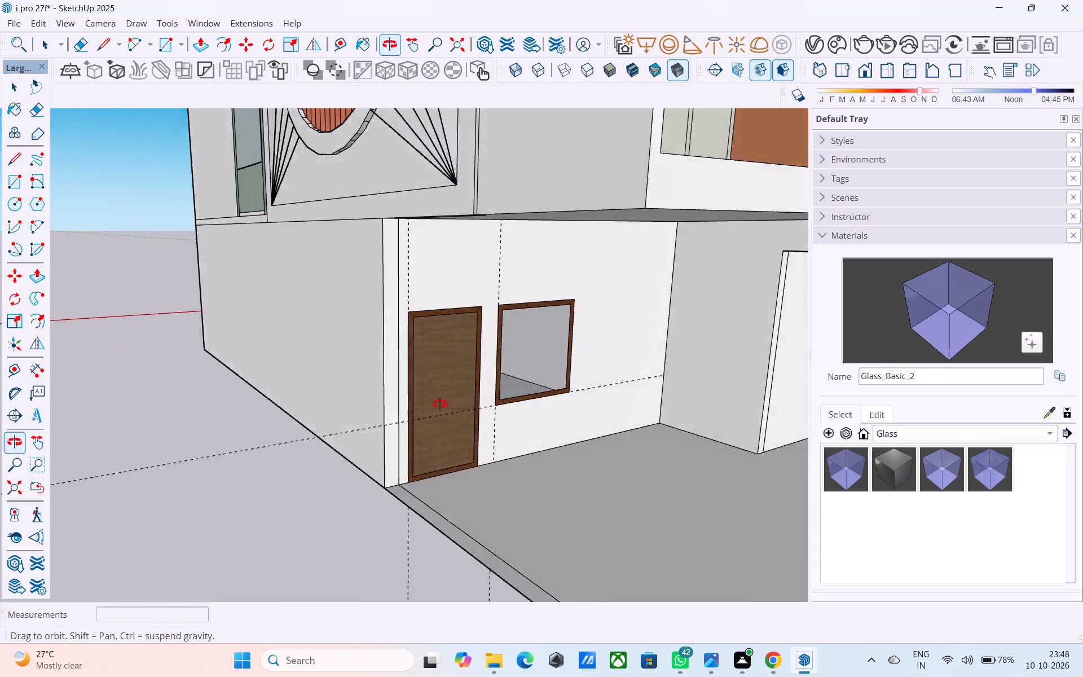
middle_drag(440, 404, 359, 418)
scroll(360, 417, down, 3)
middle_drag(360, 419, 477, 383)
scroll(478, 384, down, 2)
middle_drag(478, 384, 458, 393)
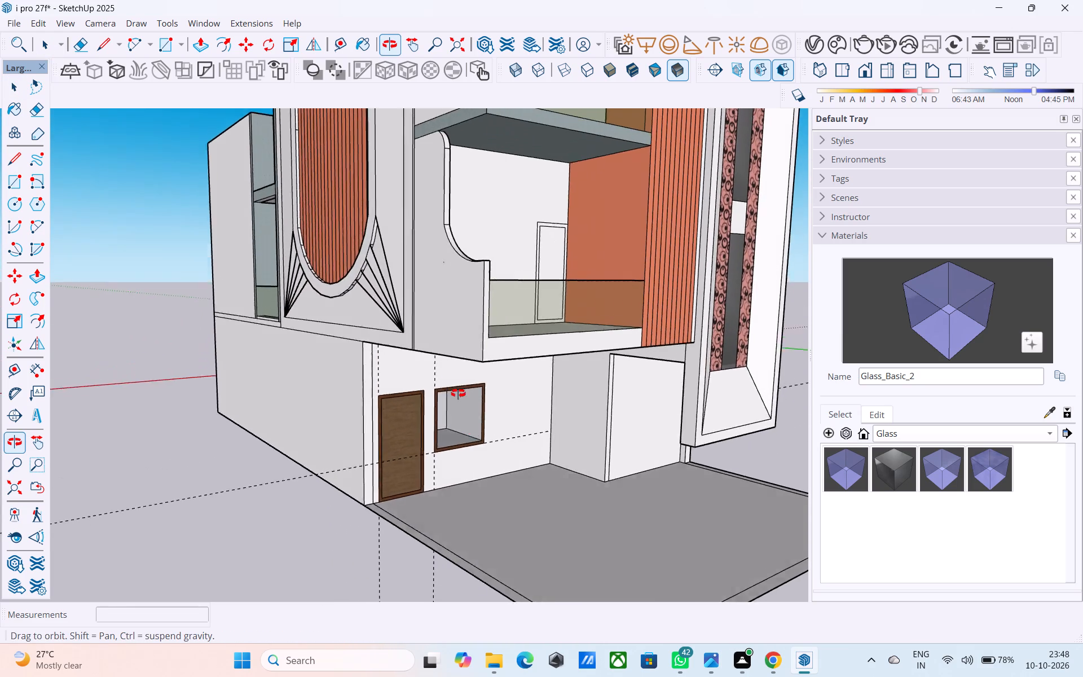
middle_drag(458, 393, 239, 382)
middle_drag(557, 406, 276, 331)
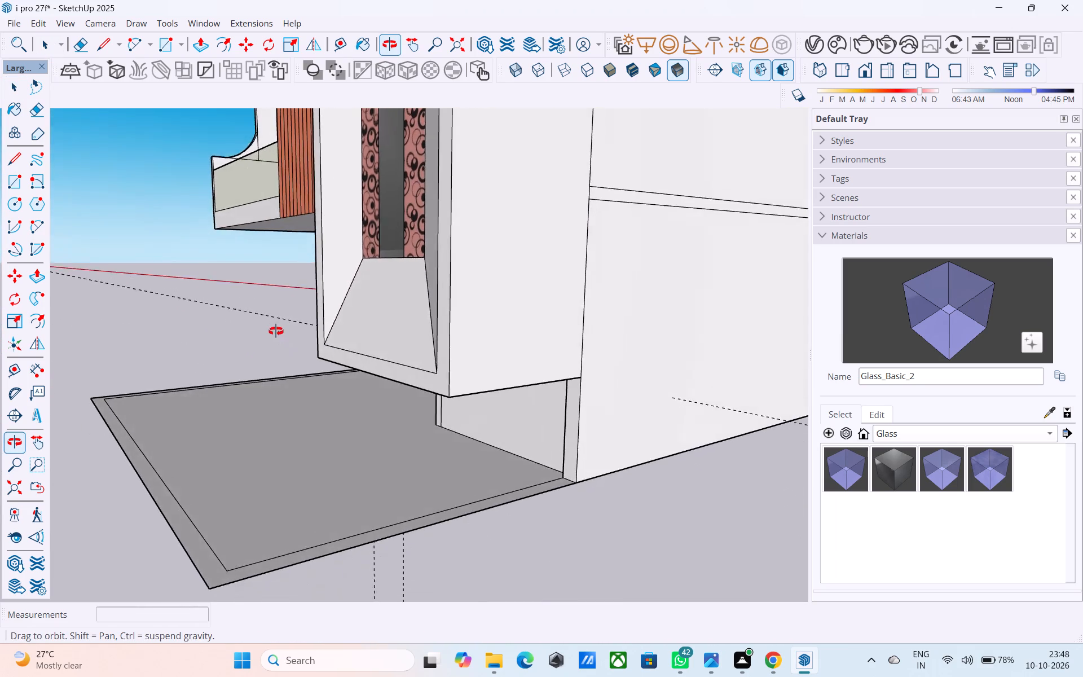
middle_drag(276, 331, 347, 310)
click(658, 377)
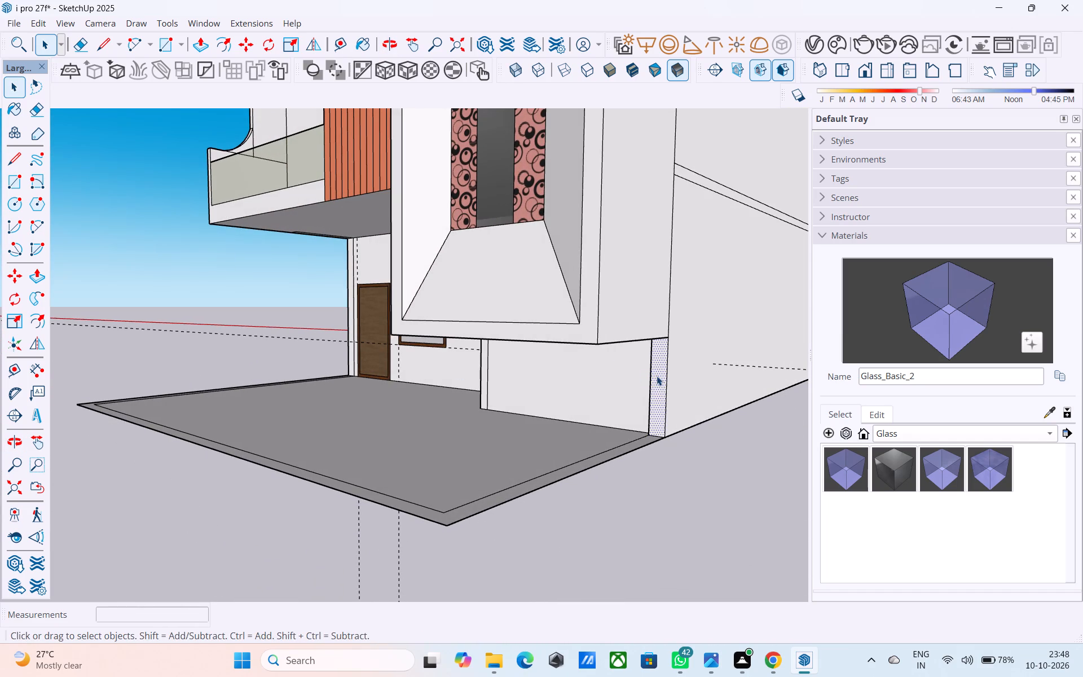
key(p)
click(655, 375)
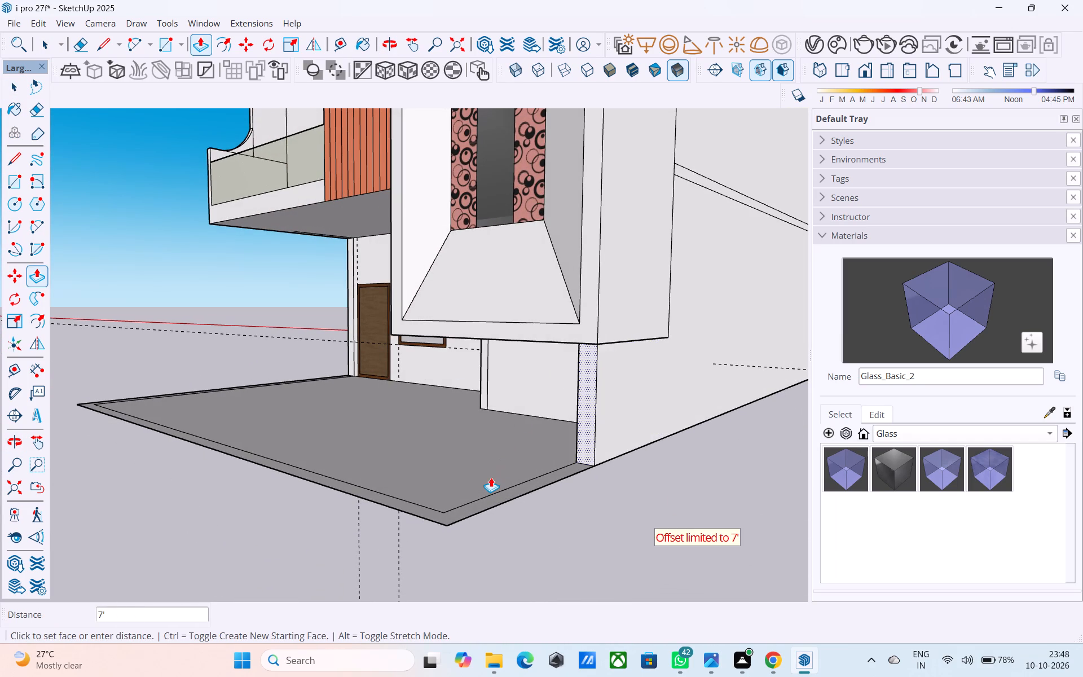
click(491, 477)
Draw a vertical line about 4' 8" long on the extended side wall's inner face, from the tower frame's underside to the floor.
shift+middle_drag(554, 461, 831, 470)
shift+middle_drag(680, 458, 583, 496)
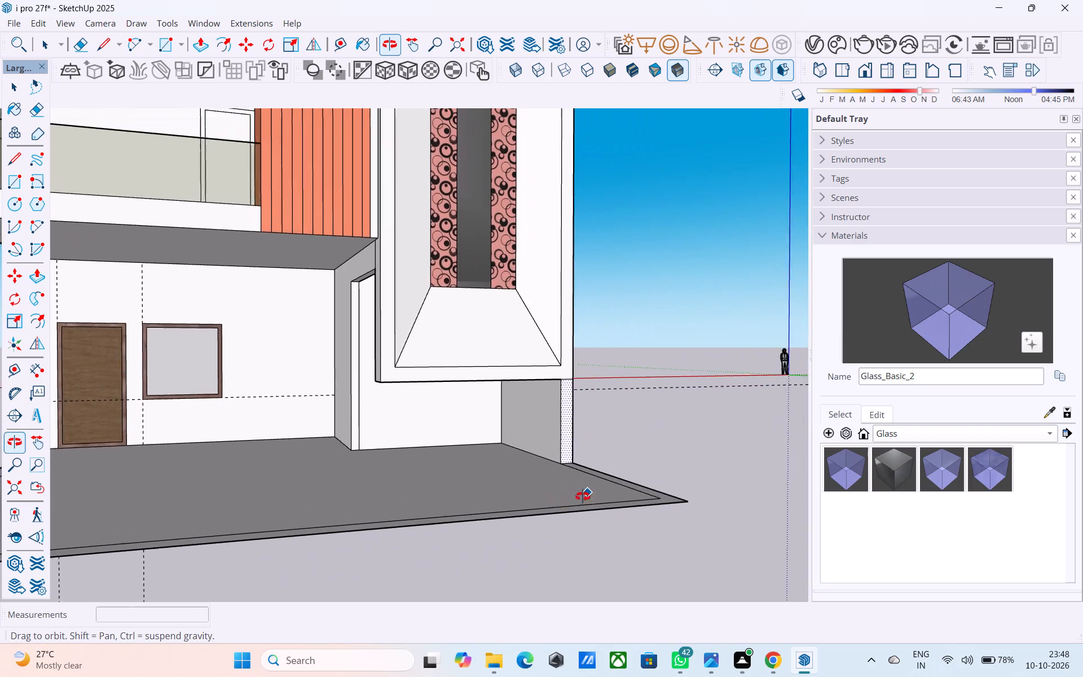
shift+middle_drag(583, 496, 802, 496)
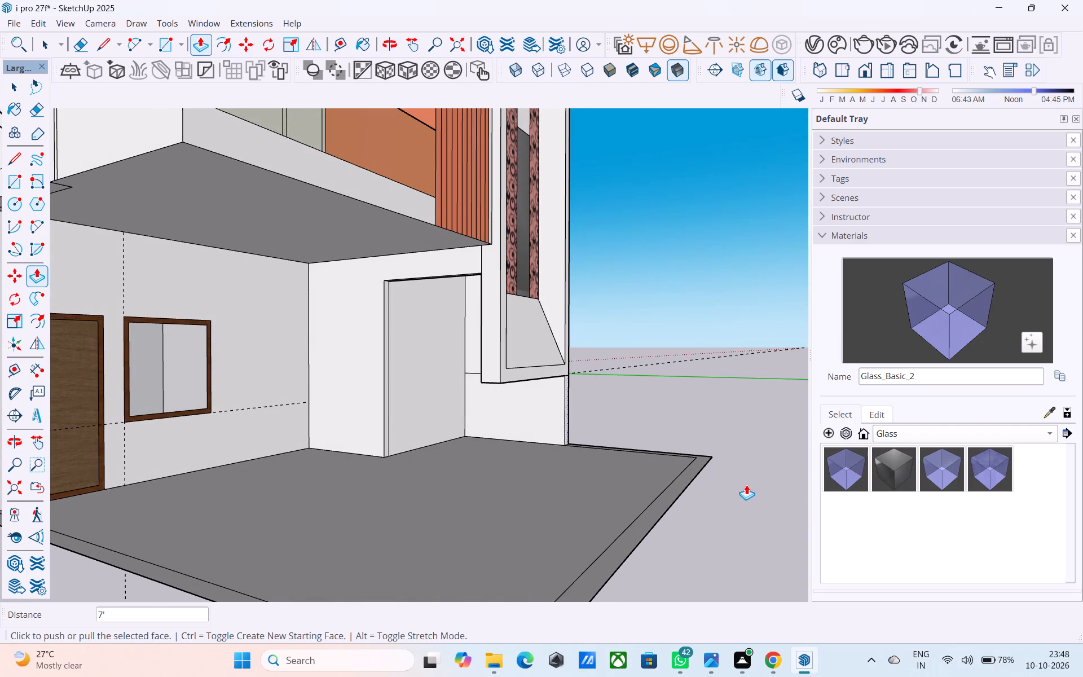
middle_drag(746, 485, 716, 460)
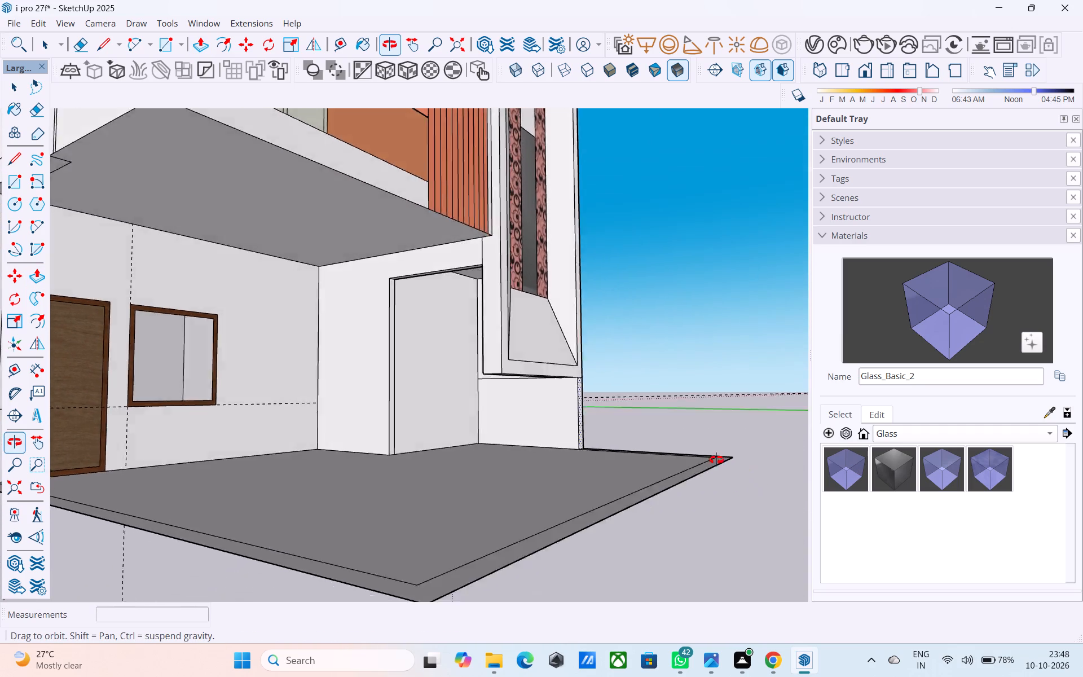
middle_drag(716, 460, 749, 514)
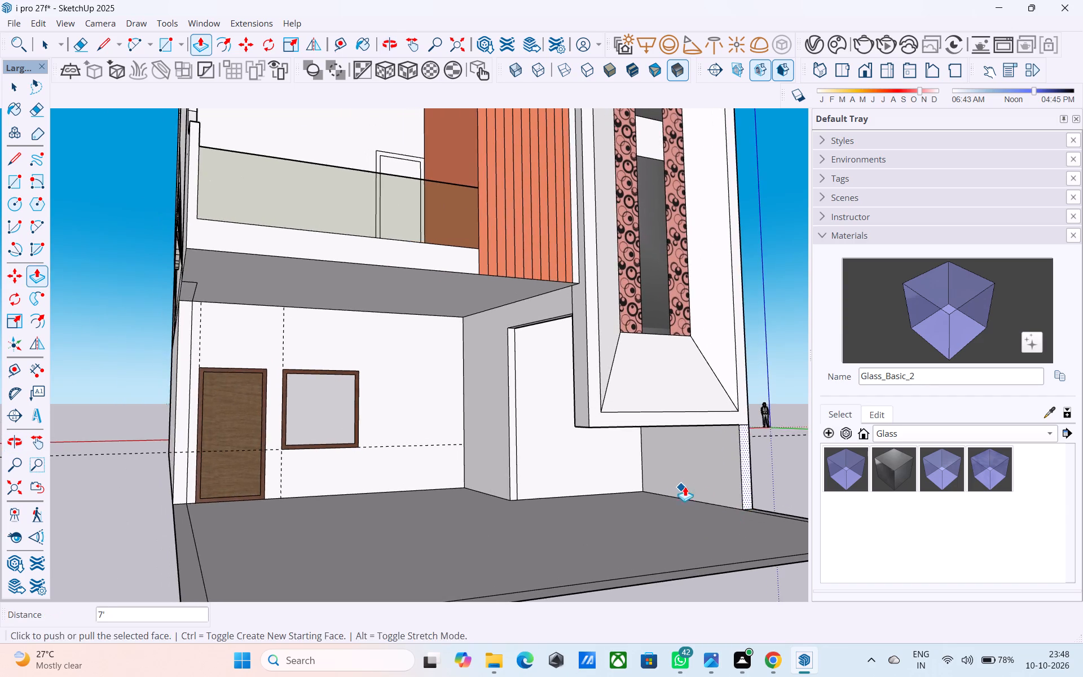
middle_drag(684, 486, 850, 453)
scroll(640, 459, up, 6)
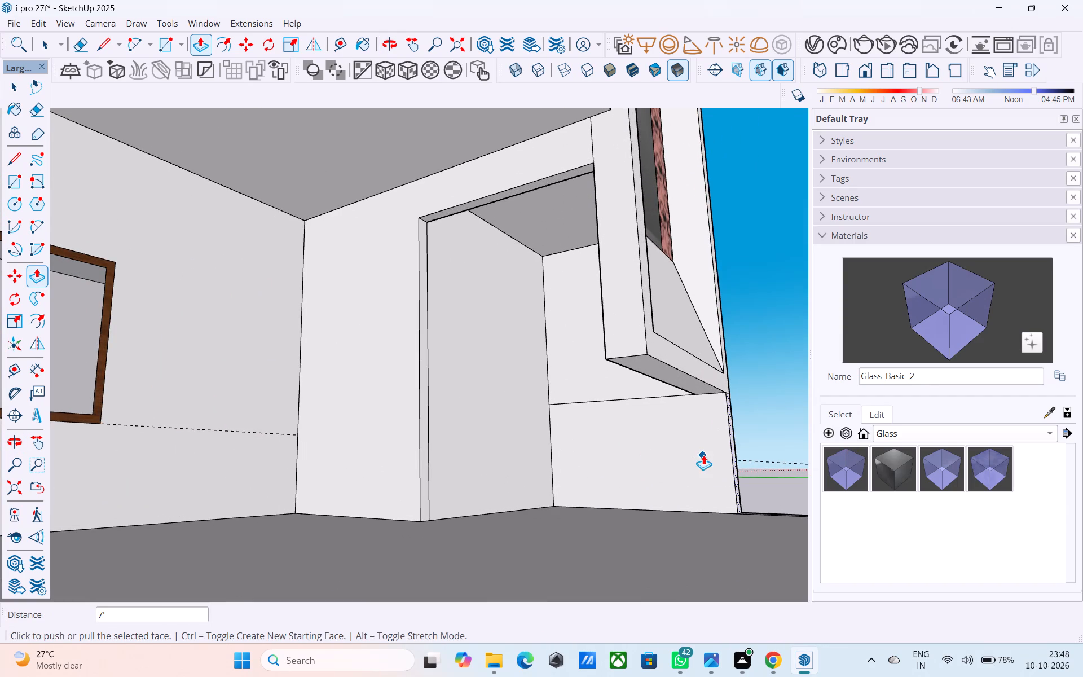
key(l)
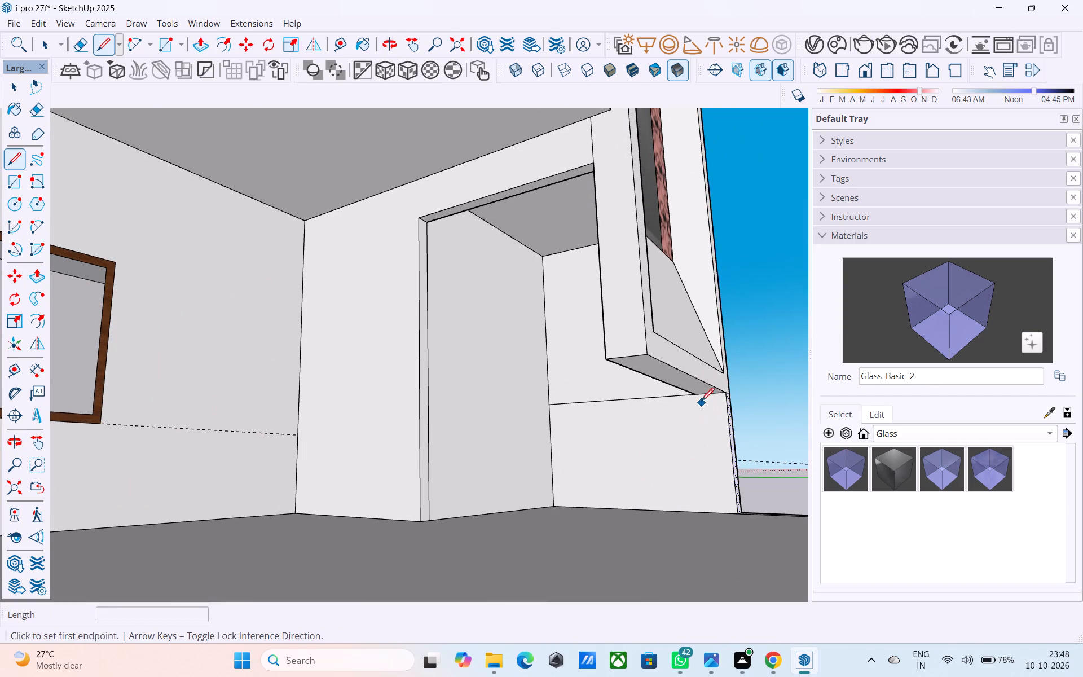
click(694, 397)
click(701, 517)
key(space)
Push/Pull the strip beyond the vertical line on the side wall's inner face 18' 3" across the front as a low wall.
click(732, 486)
key(p)
click(730, 483)
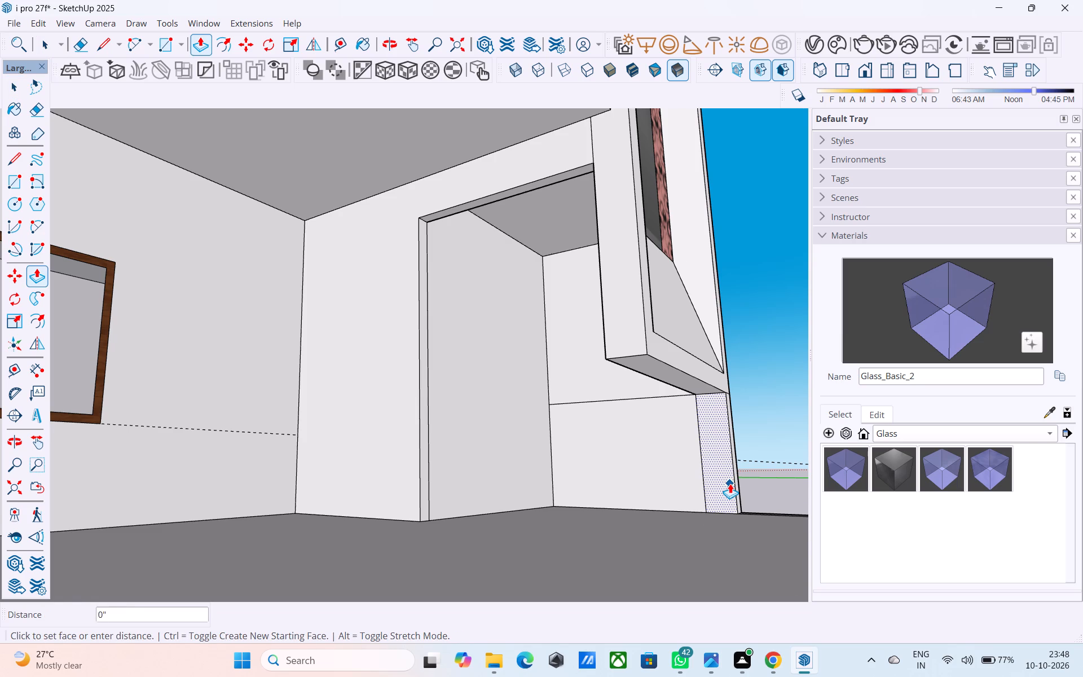
scroll(730, 483, down, 9)
click(628, 543)
click(688, 473)
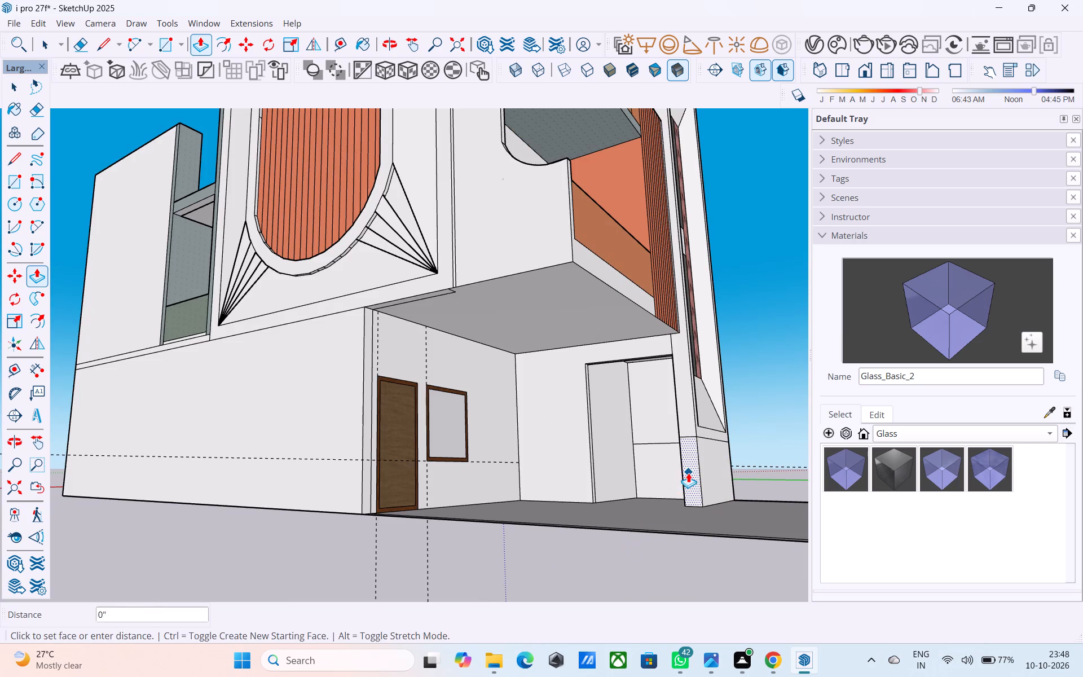
middle_drag(643, 509, 632, 617)
click(361, 476)
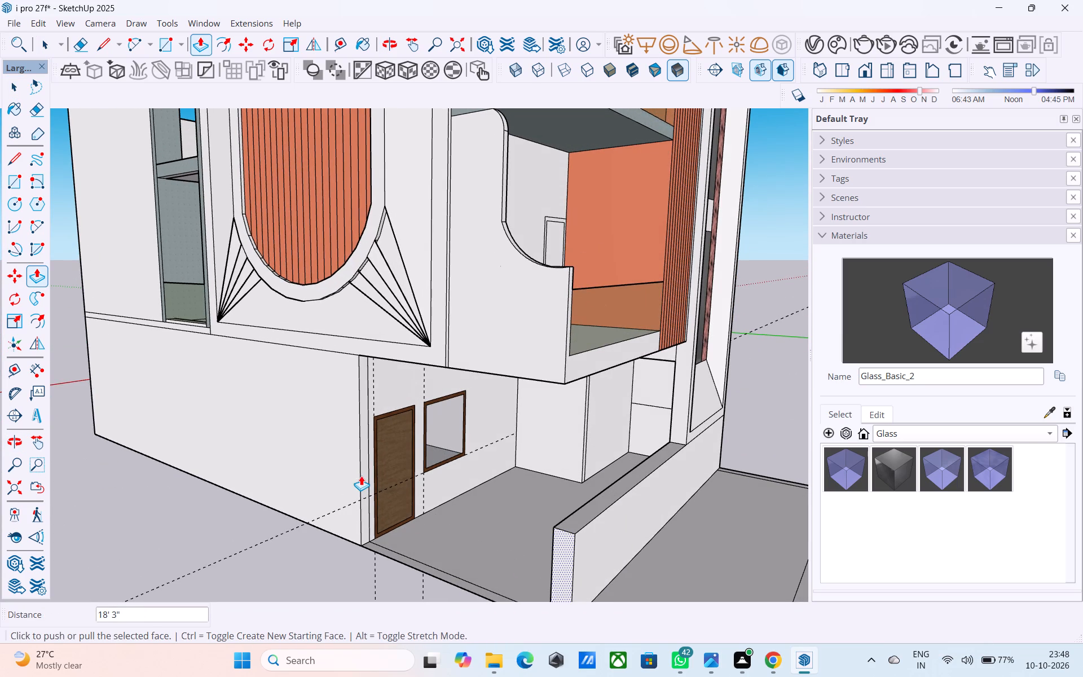
Copy the inner vertical edge at the low front wall's free end 6" inward along the wall's inner face.
shift+middle_drag(532, 507, 755, 486)
shift+middle_drag(607, 530, 648, 520)
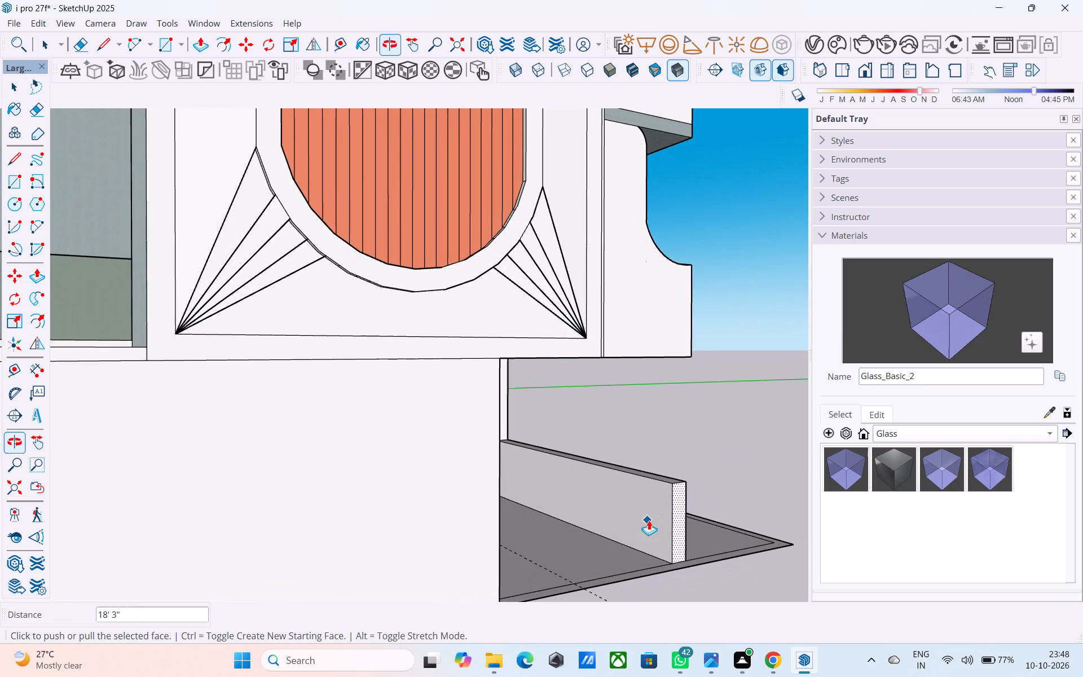
scroll(650, 520, up, 4)
key(space)
click(684, 516)
key(m)
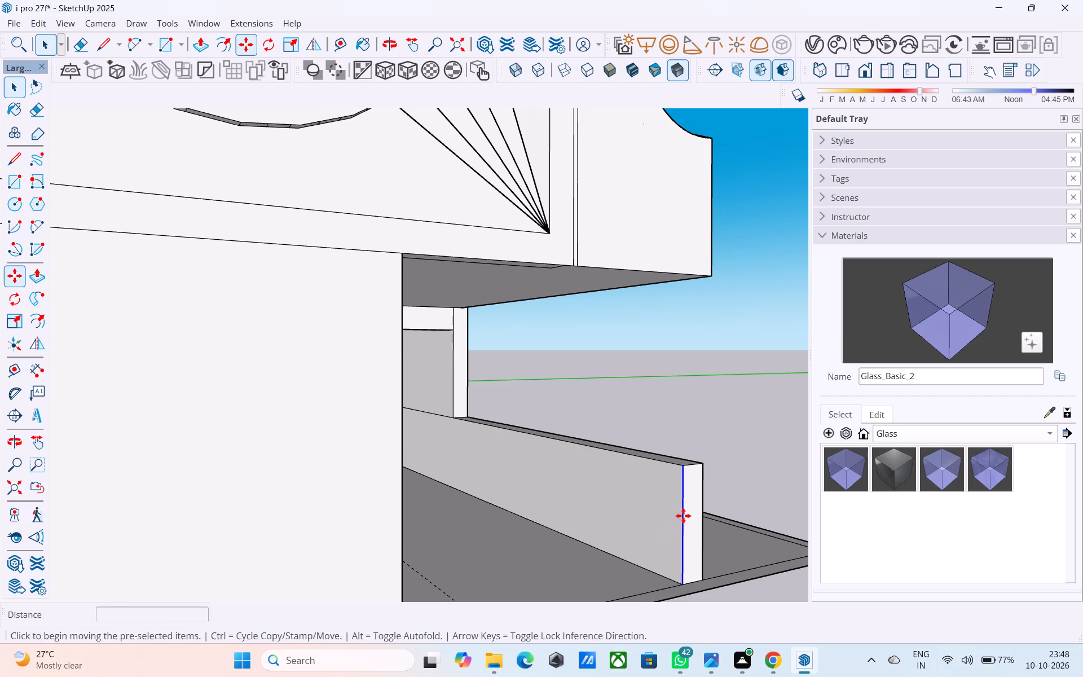
click(684, 472)
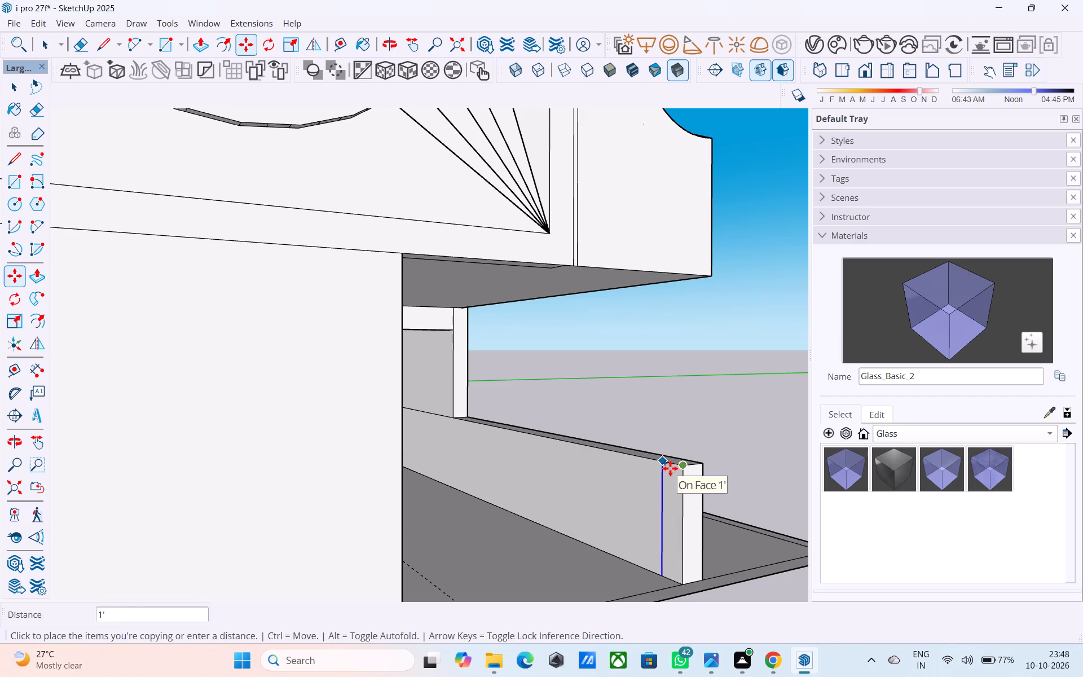
key(6)
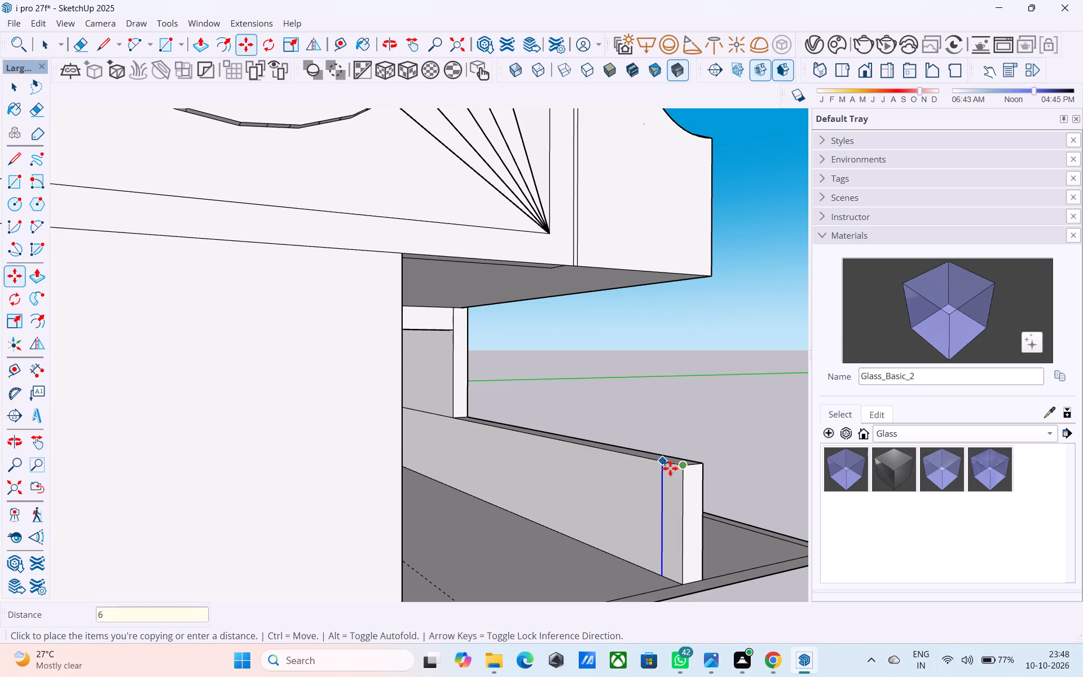
key(shift+quotedbl)
key(Return)
key(space)
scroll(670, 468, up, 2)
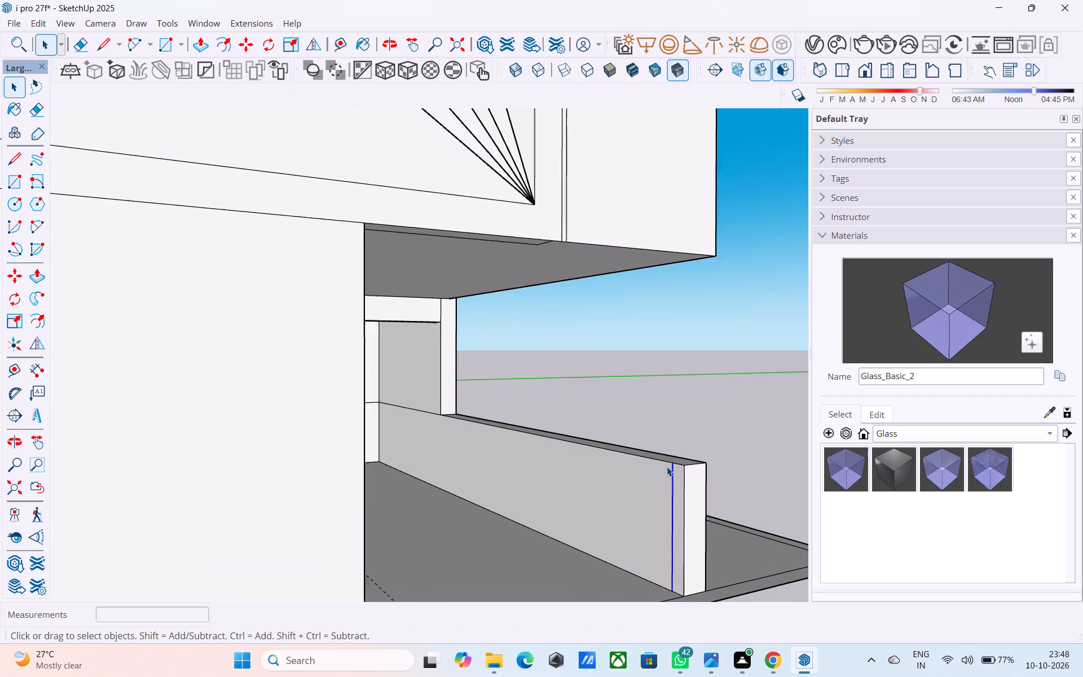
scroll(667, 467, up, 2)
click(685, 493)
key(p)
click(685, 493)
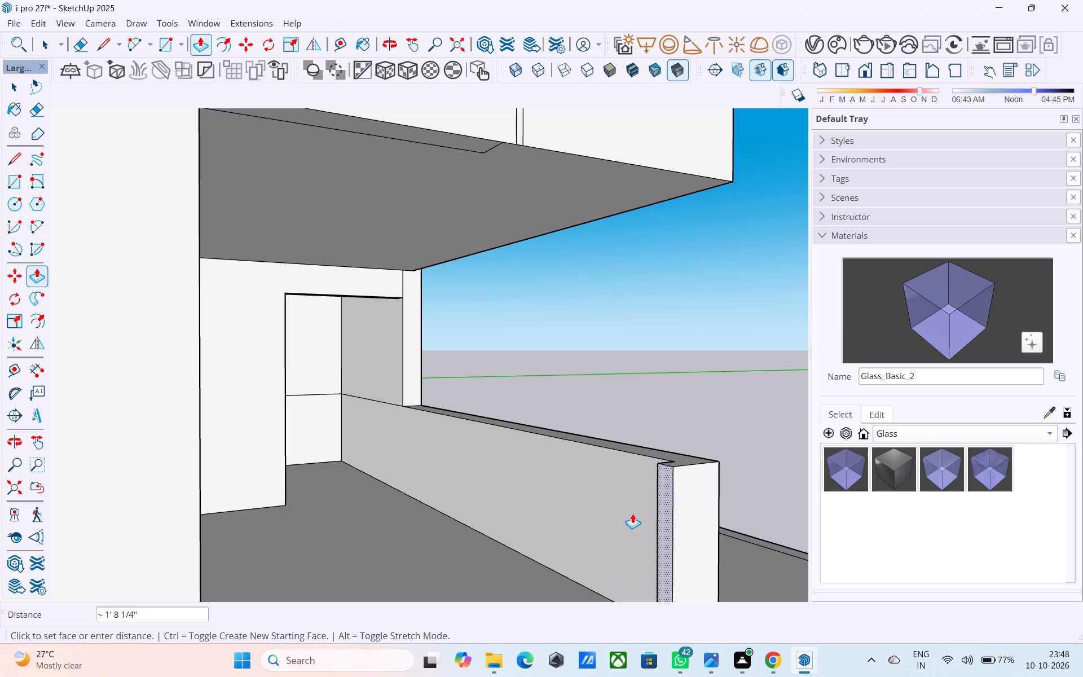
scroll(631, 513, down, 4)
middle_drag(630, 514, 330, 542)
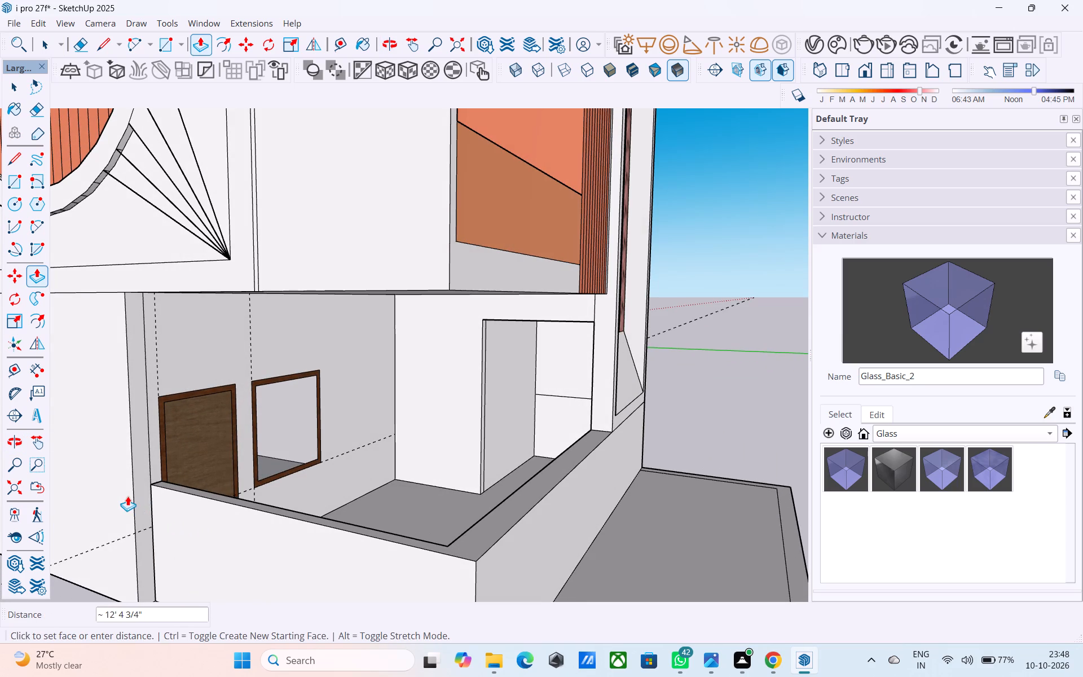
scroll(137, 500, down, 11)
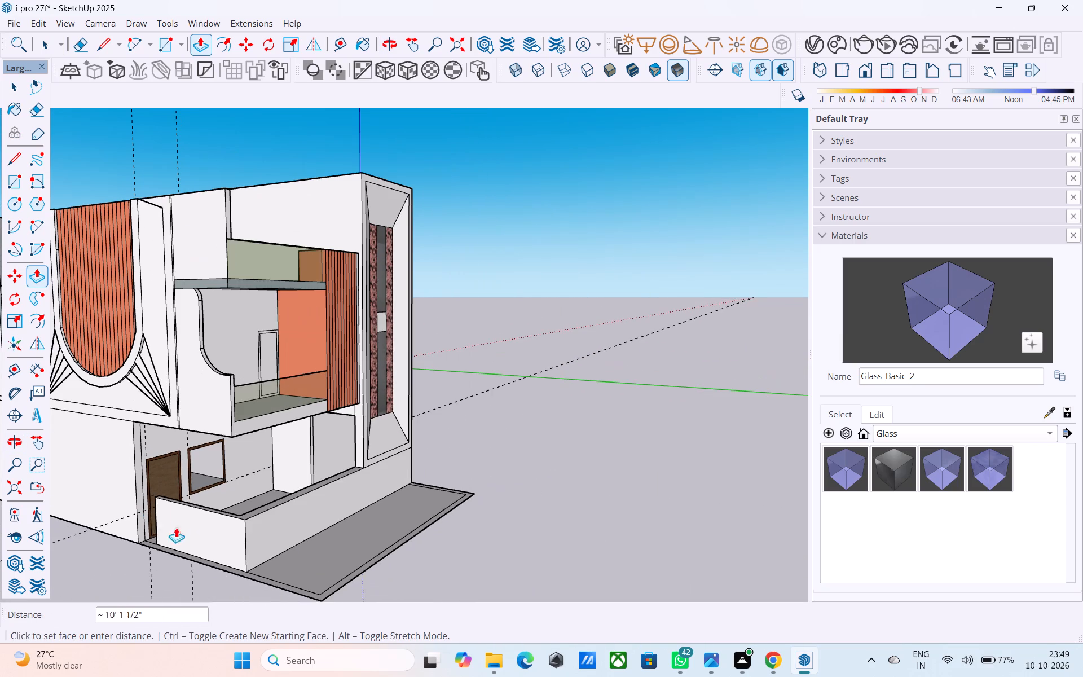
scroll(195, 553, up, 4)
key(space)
Push/Pull the free end face of the low front wall 9" outward.
scroll(270, 540, up, 2)
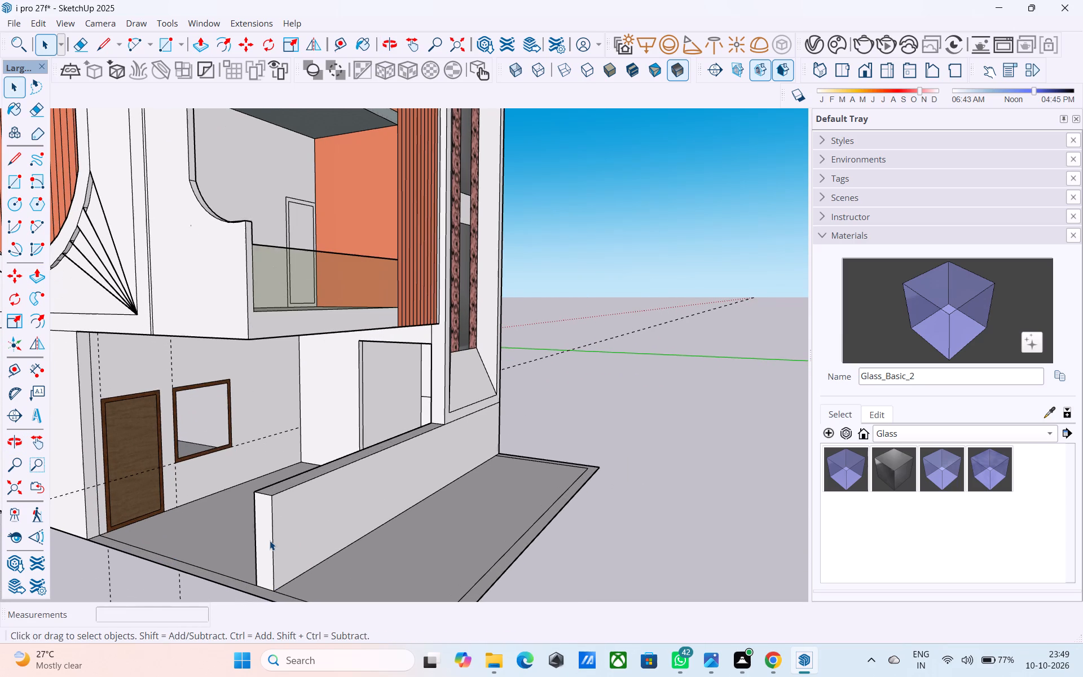
click(270, 540)
key(p)
click(270, 540)
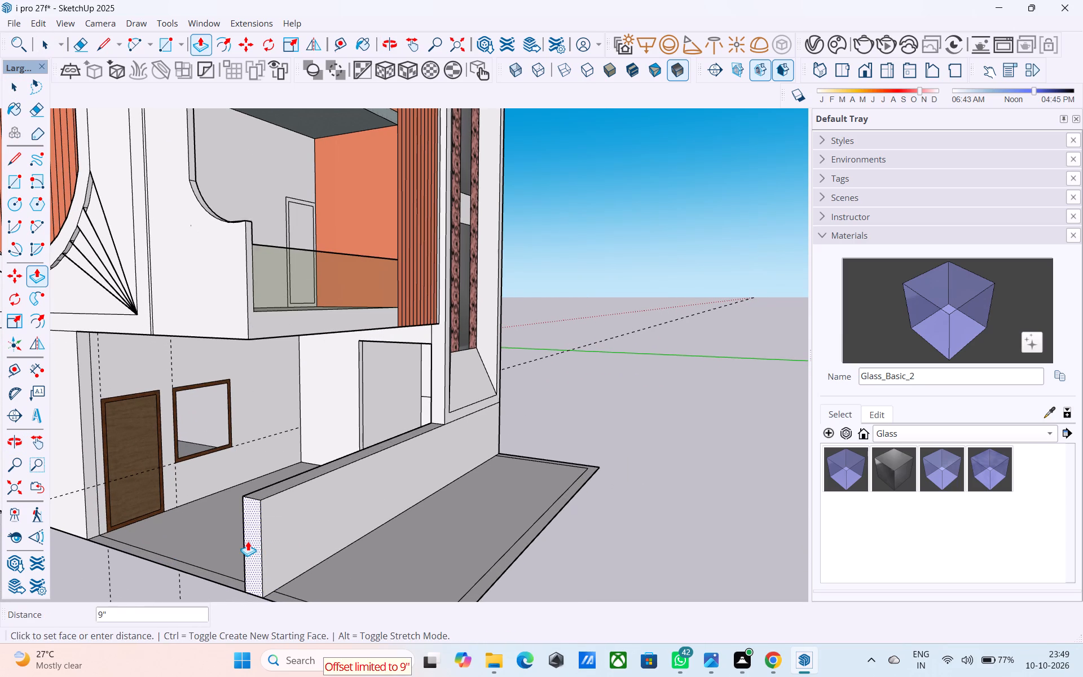
click(248, 541)
key(space)
Draw a vertical line about 4' 8" long on the low wall's inner face, between the copied edge and the free end.
middle_drag(249, 542, 616, 549)
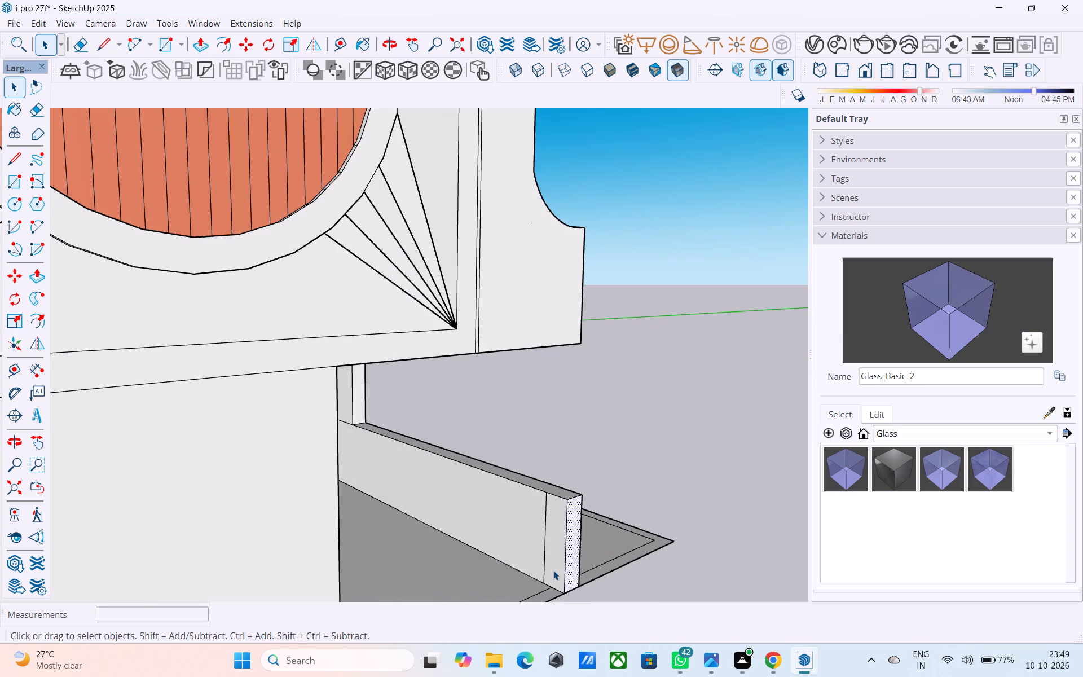
key(l)
click(553, 584)
click(558, 500)
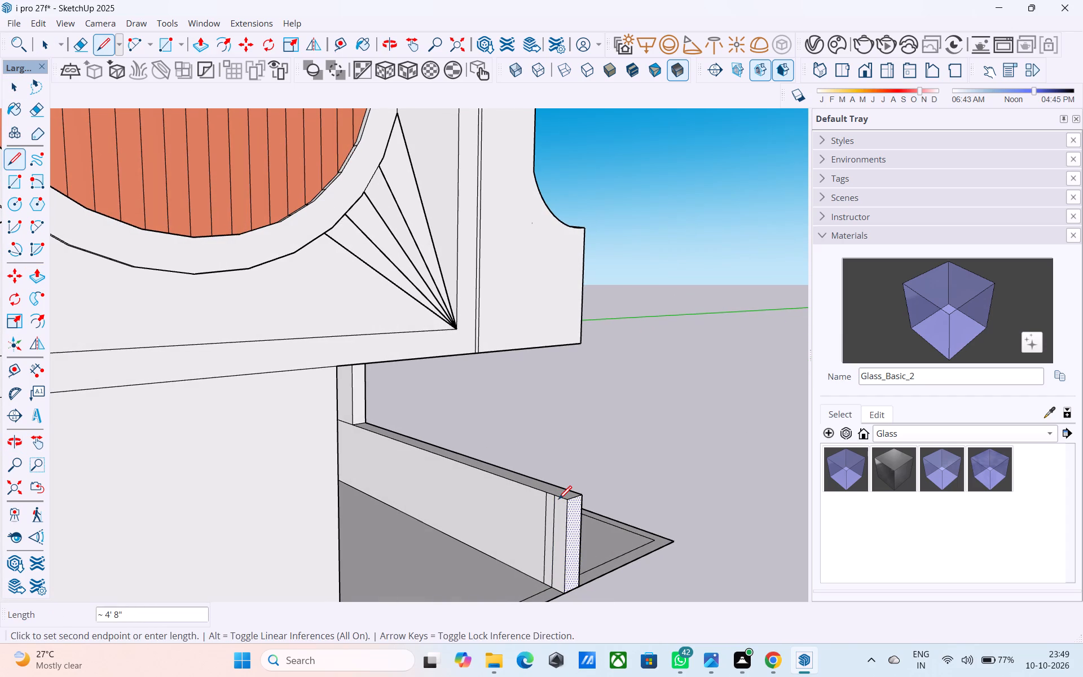
key(l)
Push/Pull the end strip of the low wall's inner face about 12' 4 3/4" back to the house wall beside the door.
click(558, 513)
key(p)
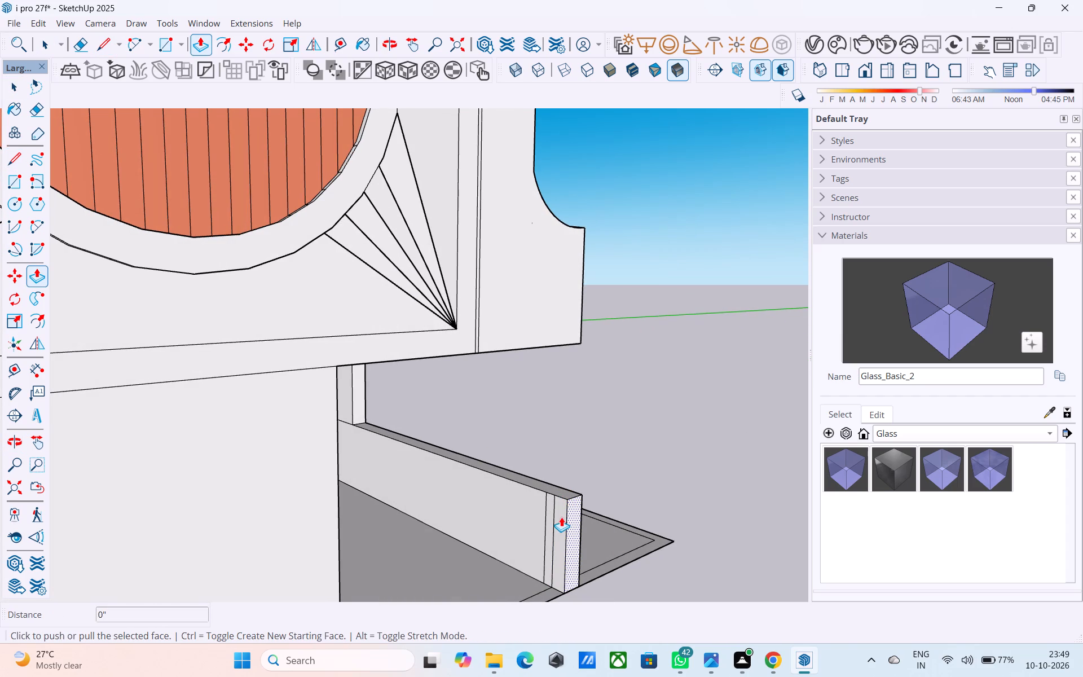
key(space)
click(561, 517)
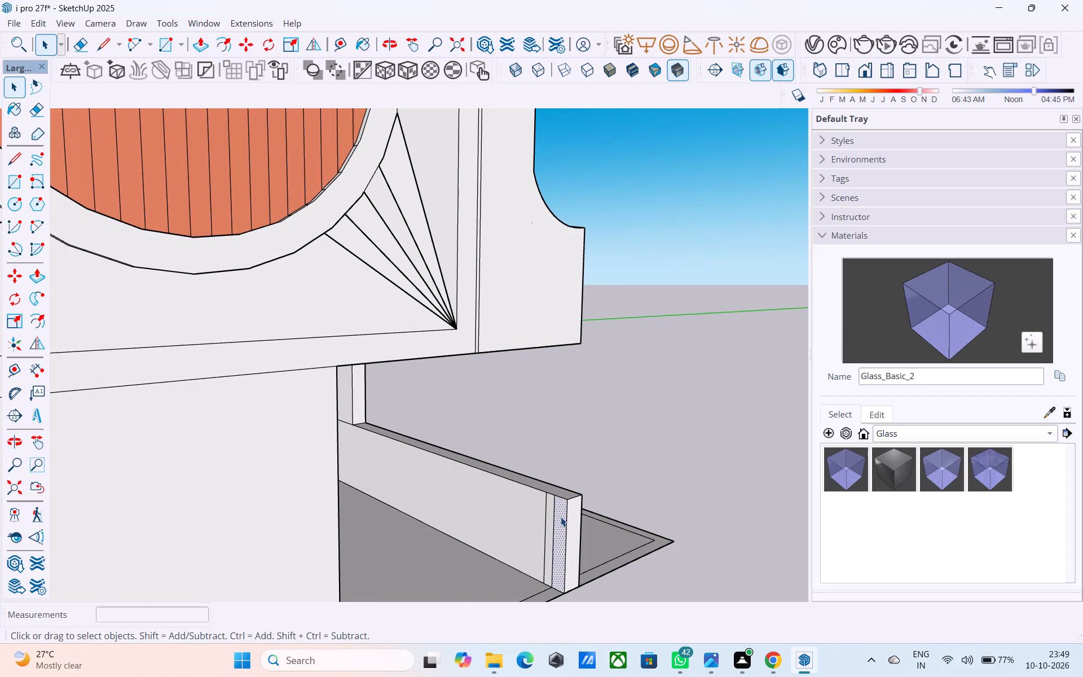
key(p)
click(561, 517)
scroll(556, 520, down, 4)
middle_drag(556, 521, 186, 541)
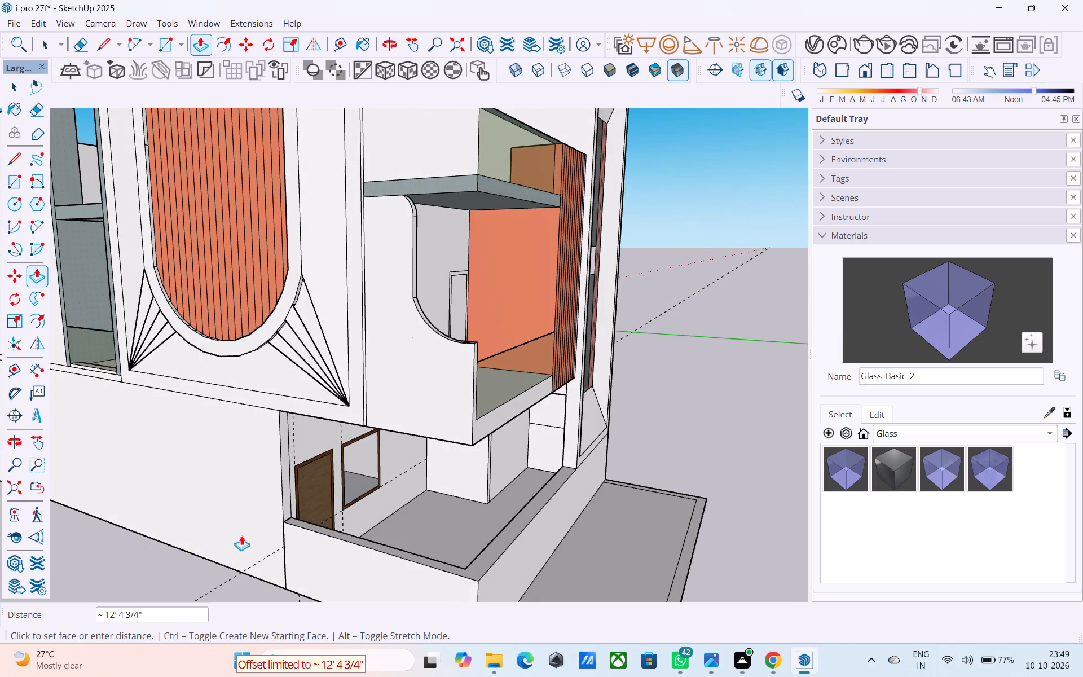
click(241, 535)
Erase the vertical edge on the house wall beside the ground-floor door, above the new low return wall.
middle_drag(300, 538, 183, 517)
key(e)
click(274, 447)
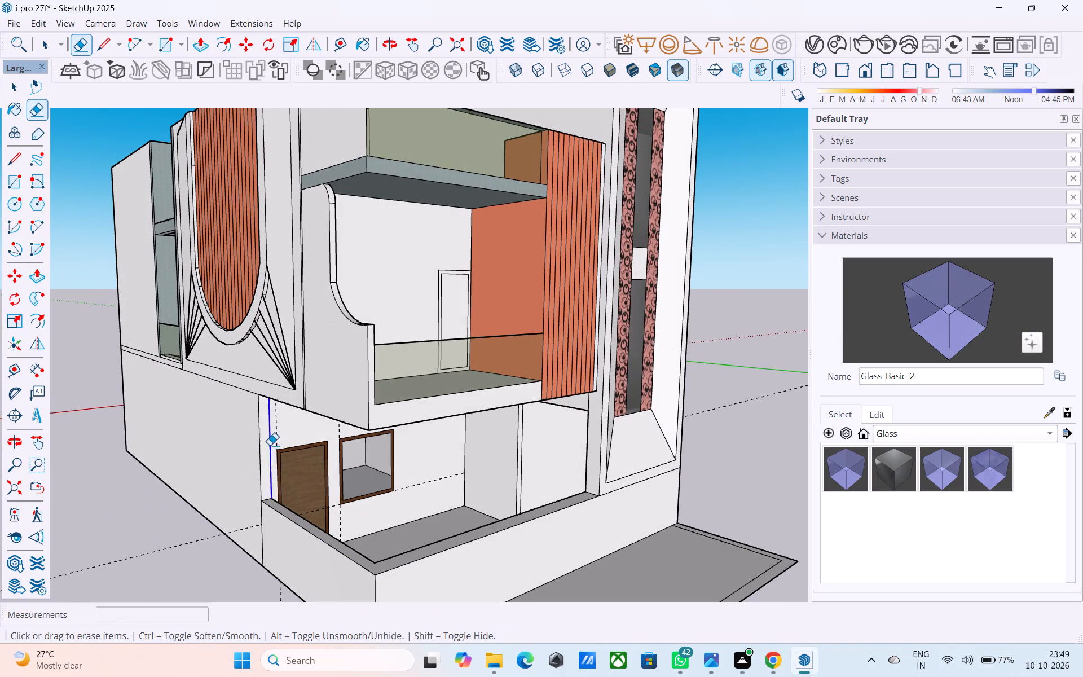
Save the model.
middle_drag(353, 511, 173, 548)
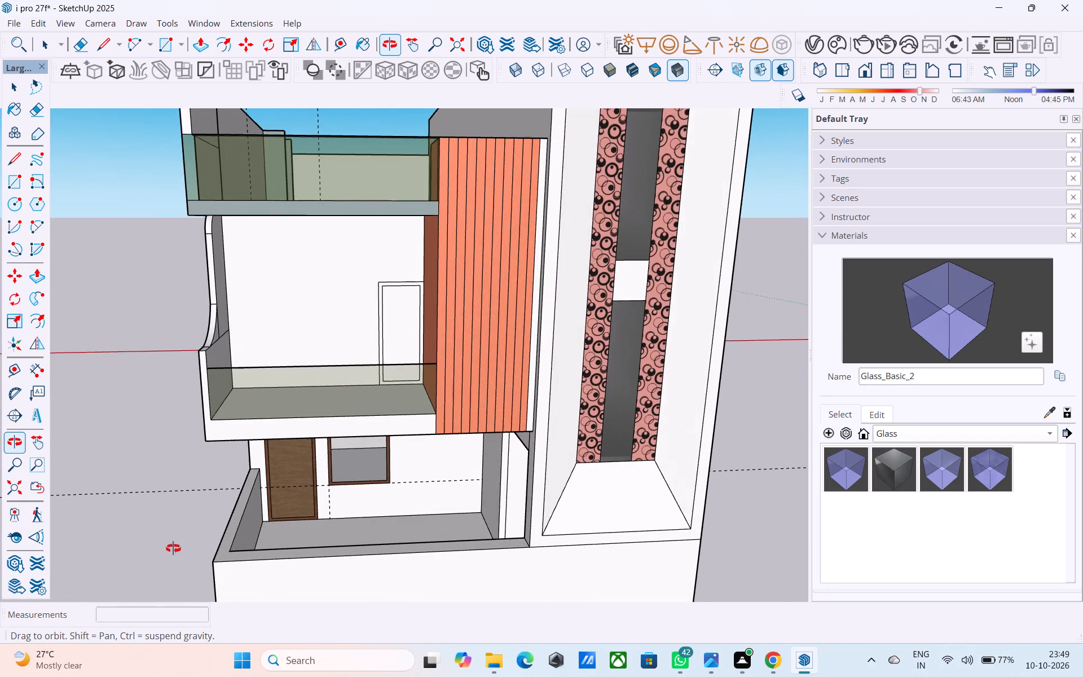
middle_drag(173, 548, 174, 539)
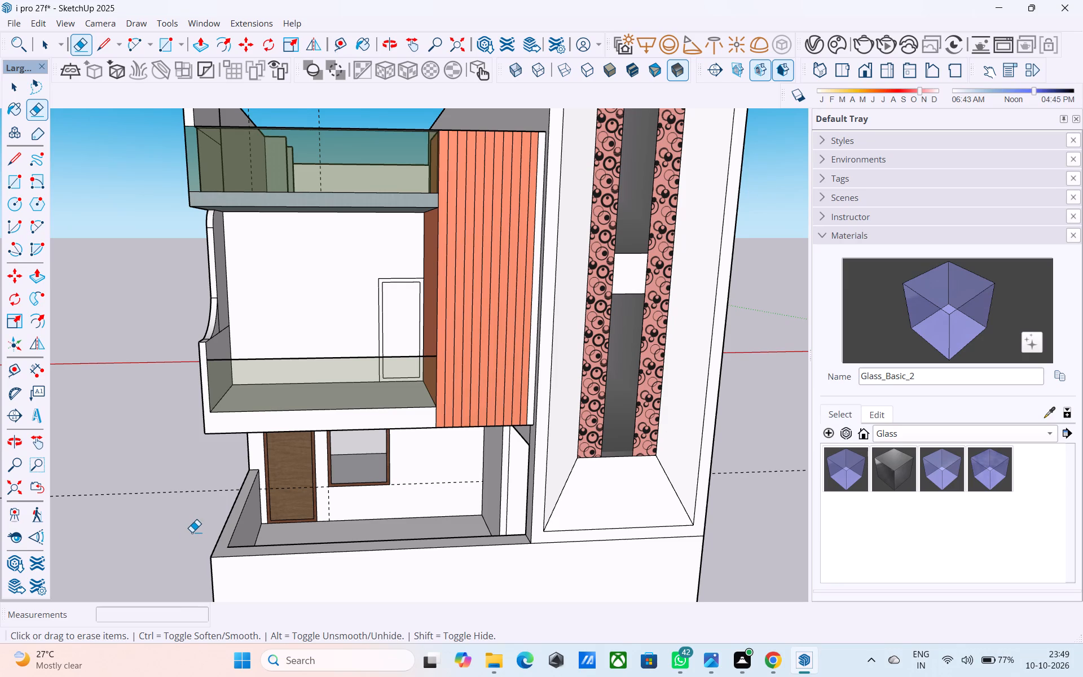
shift+middle_drag(192, 532, 231, 505)
key(ctrl+s)
Place a horizontal guide 3' above the floor line on the first-floor balcony's back wall.
key(space)
scroll(231, 505, down, 3)
middle_drag(231, 505, 212, 559)
scroll(323, 412, up, 4)
scroll(344, 399, down, 3)
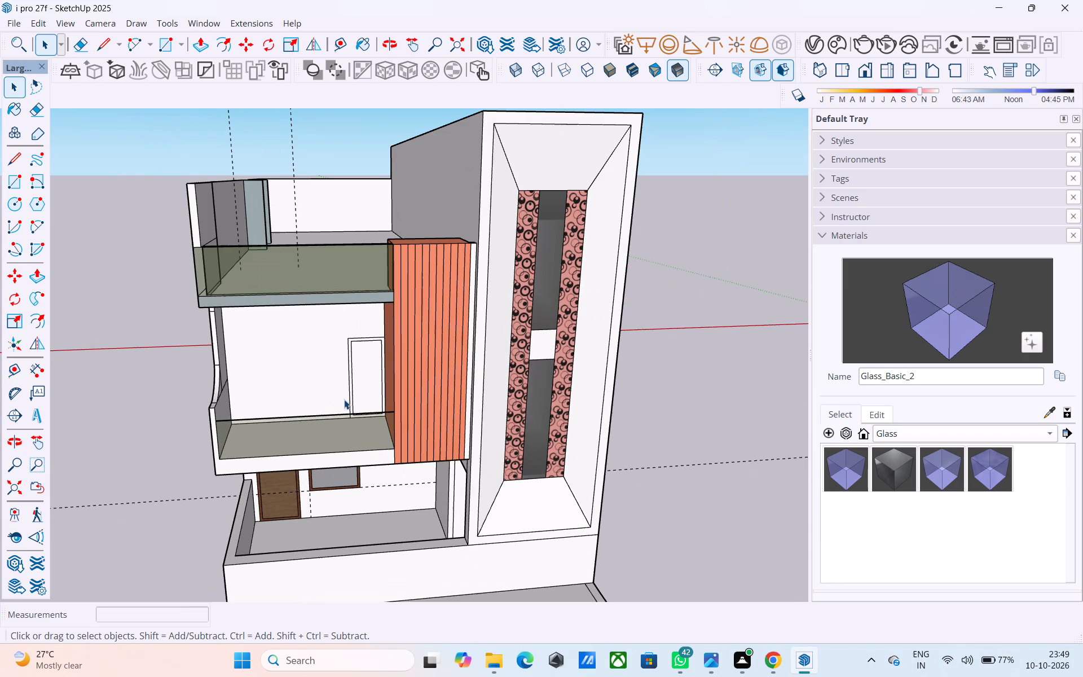
middle_click(344, 399)
scroll(346, 399, up, 4)
middle_drag(346, 400, 349, 430)
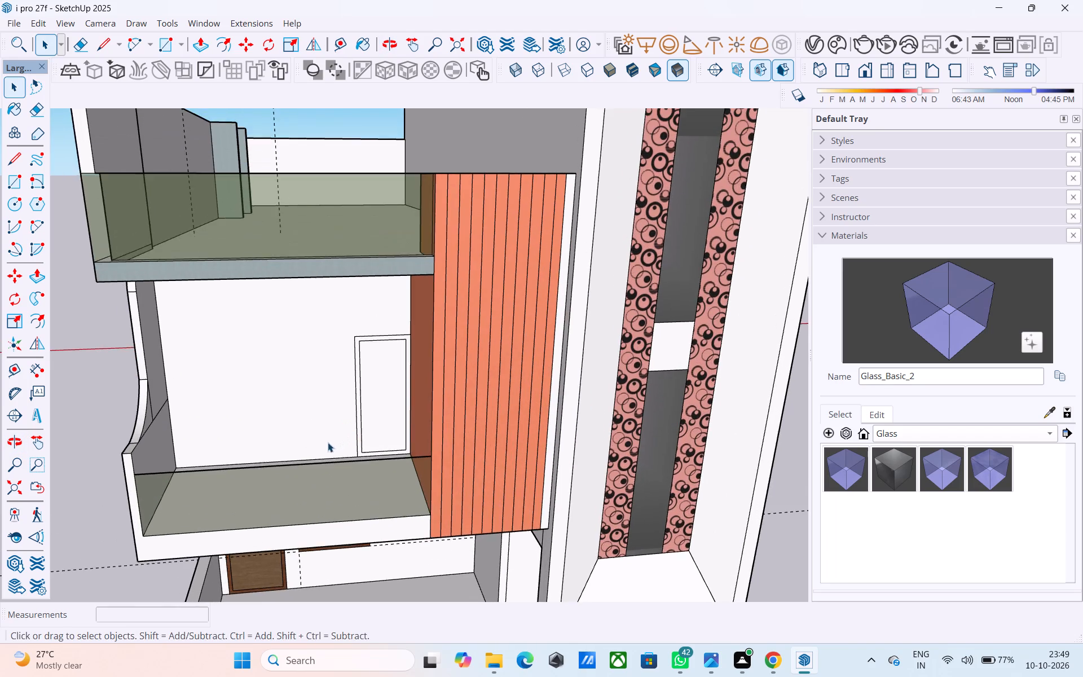
scroll(328, 442, up, 3)
middle_drag(319, 454, 322, 465)
key(t)
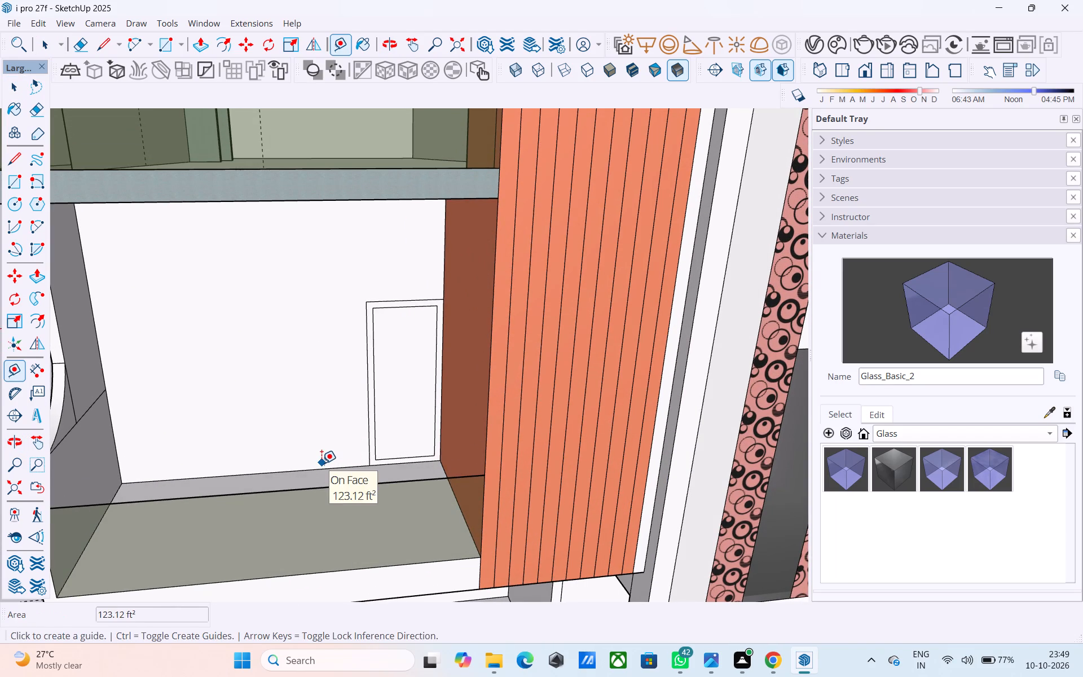
click(324, 467)
middle_drag(322, 405, 428, 360)
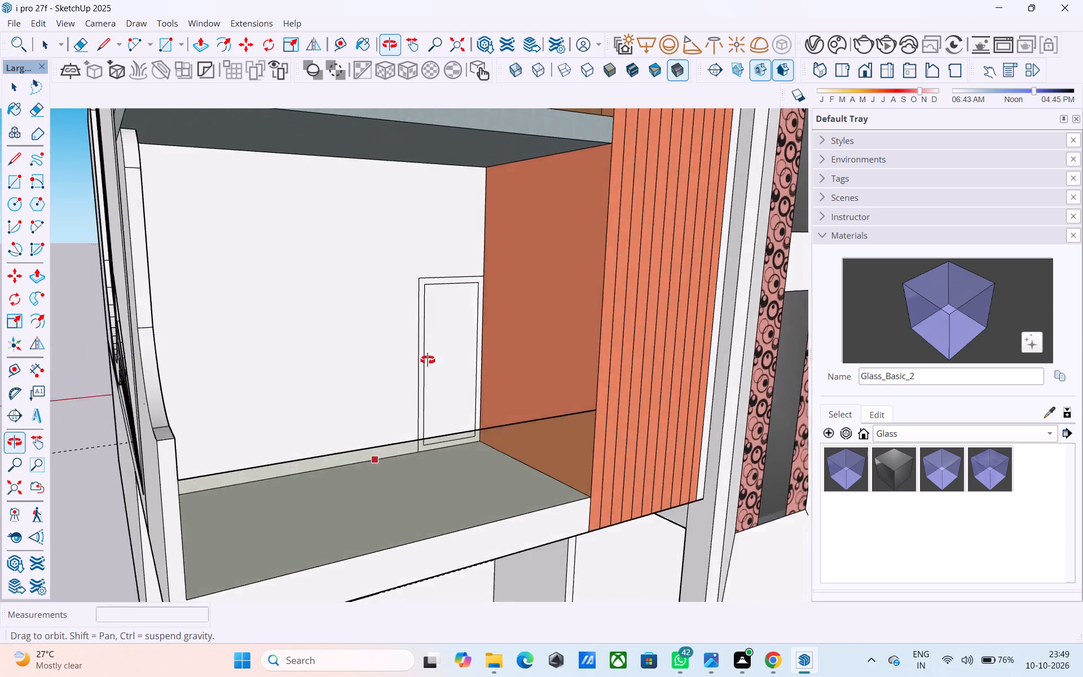
middle_drag(428, 360, 510, 364)
text(3')
key(Return)
Place a vertical guide beside the balcony door outline, trying an offset of 2' and settling on 1'.
click(456, 354)
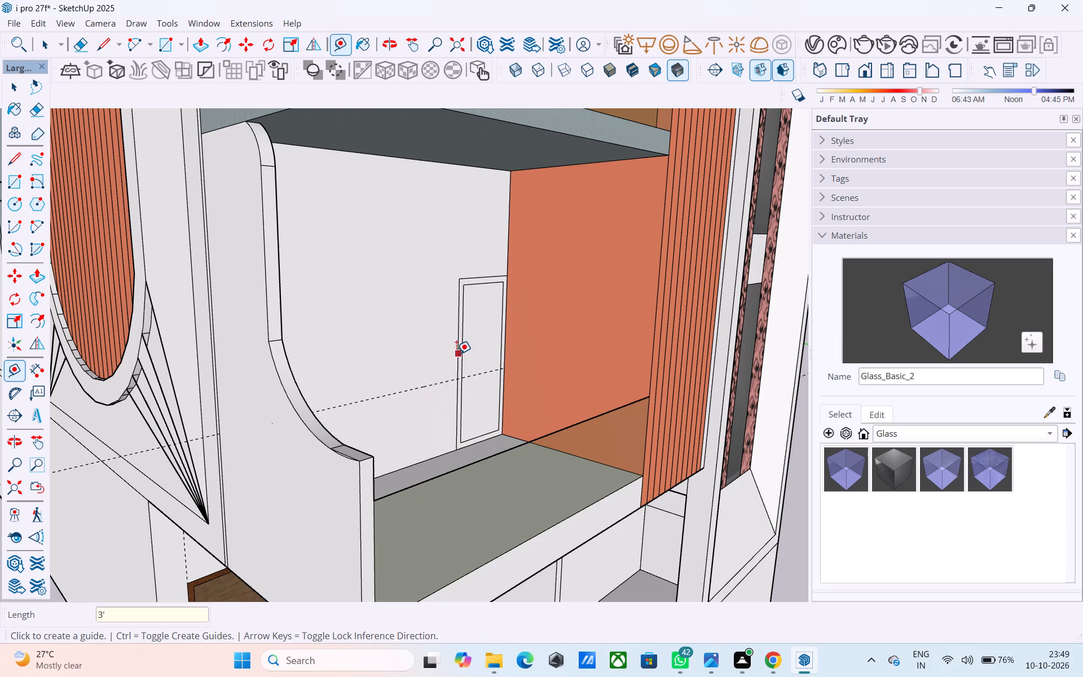
text(2')
key(Return)
text(1')
key(Return)
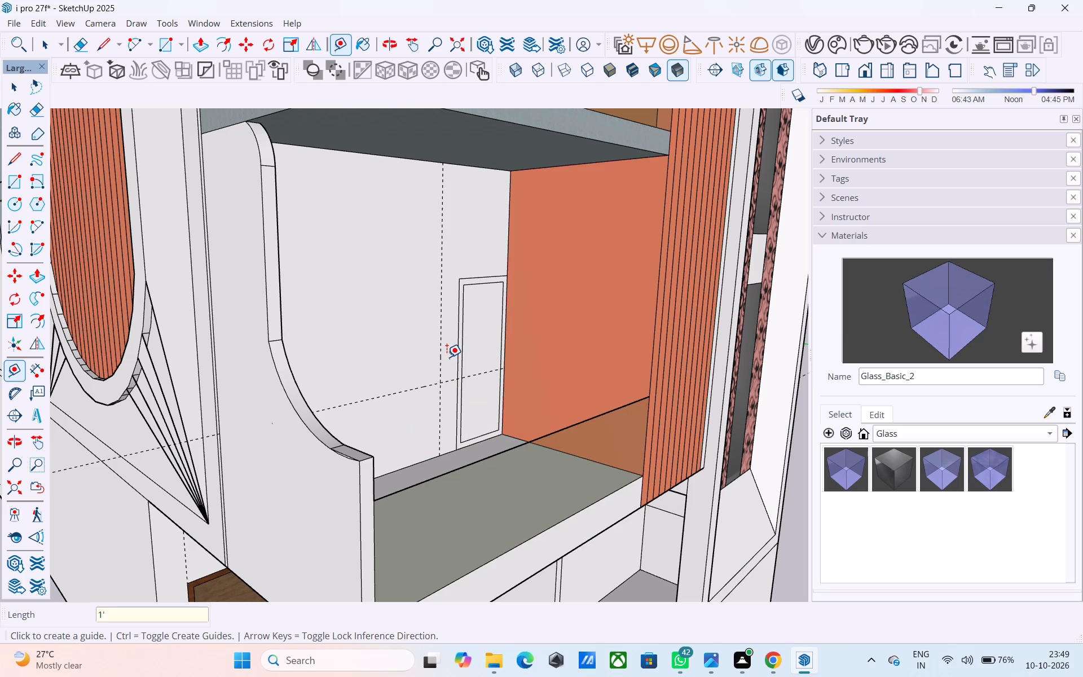
Draw a 4' by 4' window rectangle on the balcony's back wall from the intersection of the two guides.
key(r)
middle_drag(415, 349, 478, 432)
scroll(477, 431, up, 7)
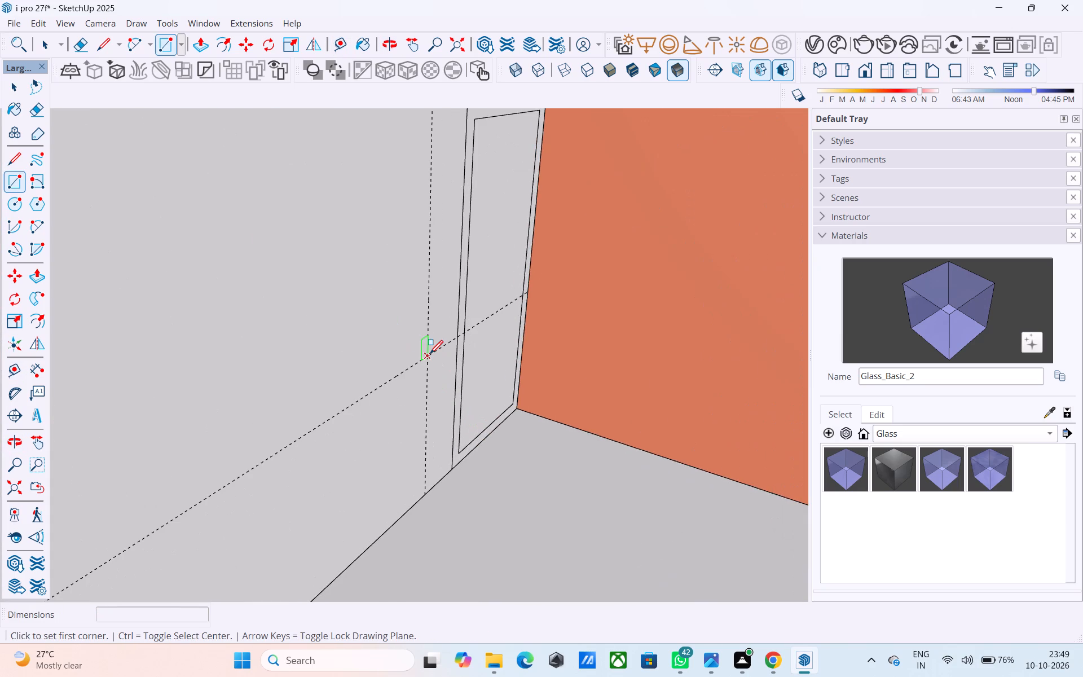
click(430, 355)
text(4',4')
key(Return)
key(space)
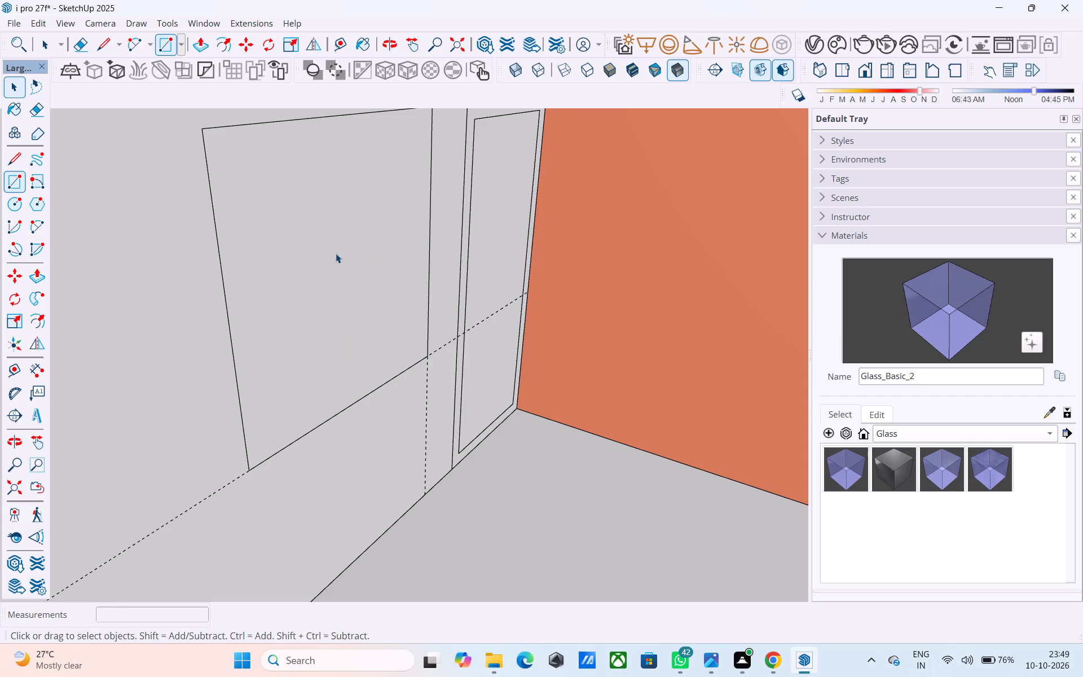
Offset the window rectangle's outline 3" inward to form the frame.
scroll(336, 253, up, 1)
scroll(336, 253, down, 4)
click(341, 257)
key(f)
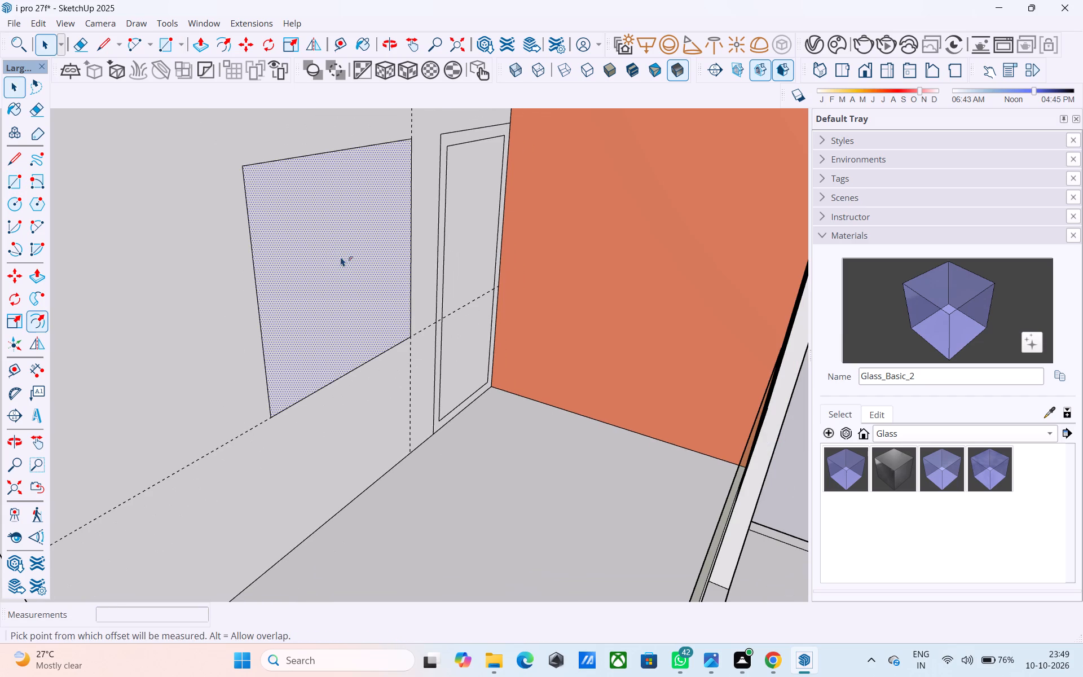
click(341, 257)
text(3")
key(Return)
key(space)
Paint the balcony window's pane, trying Glass_Basic_2 first and settling on Glass_Mirror_01.
click(347, 261)
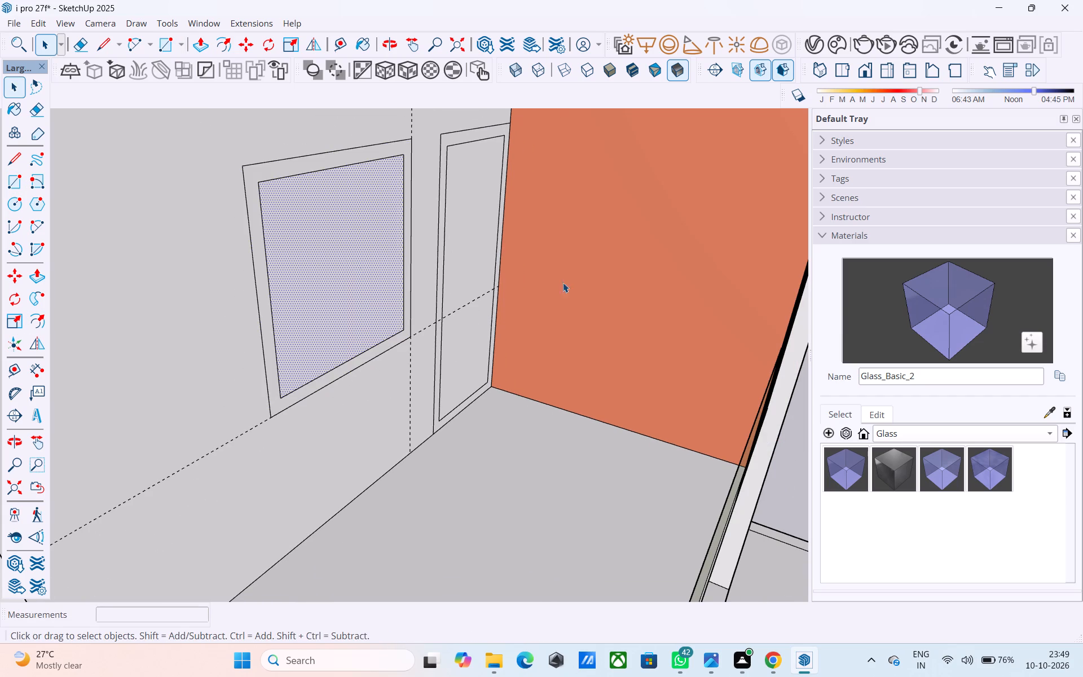
click(908, 307)
click(345, 261)
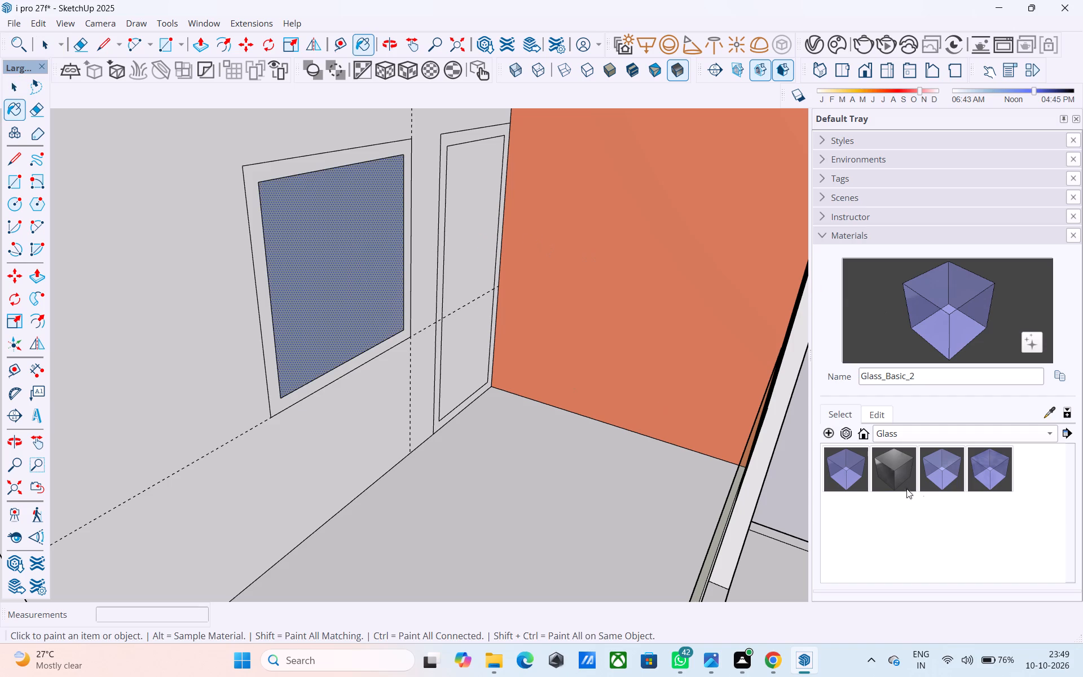
click(901, 469)
click(353, 279)
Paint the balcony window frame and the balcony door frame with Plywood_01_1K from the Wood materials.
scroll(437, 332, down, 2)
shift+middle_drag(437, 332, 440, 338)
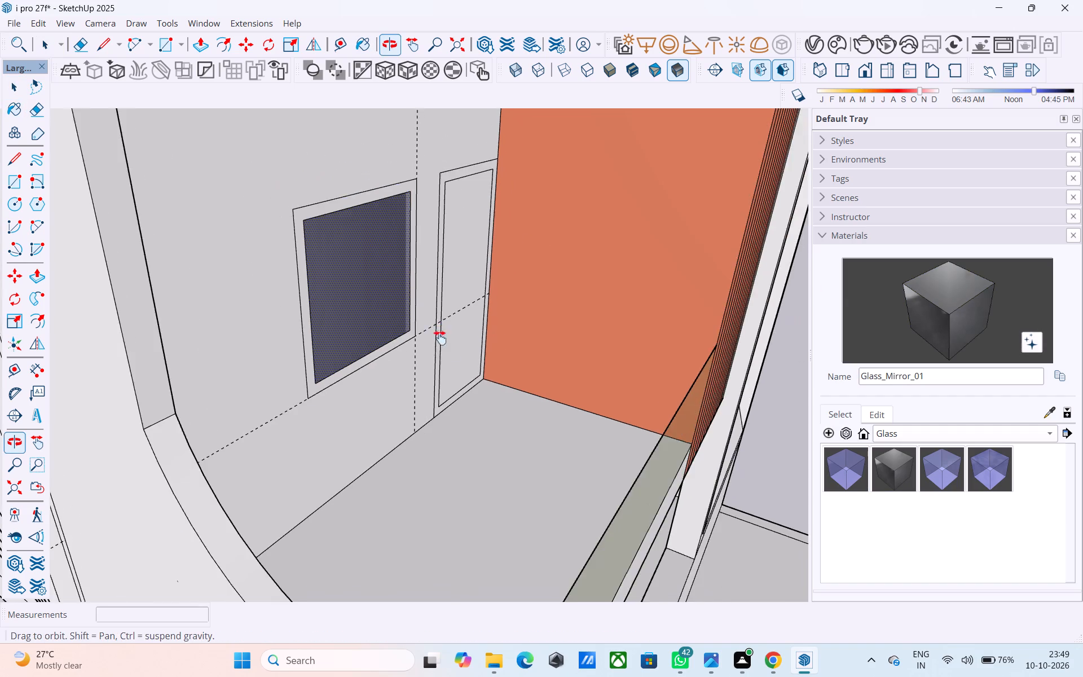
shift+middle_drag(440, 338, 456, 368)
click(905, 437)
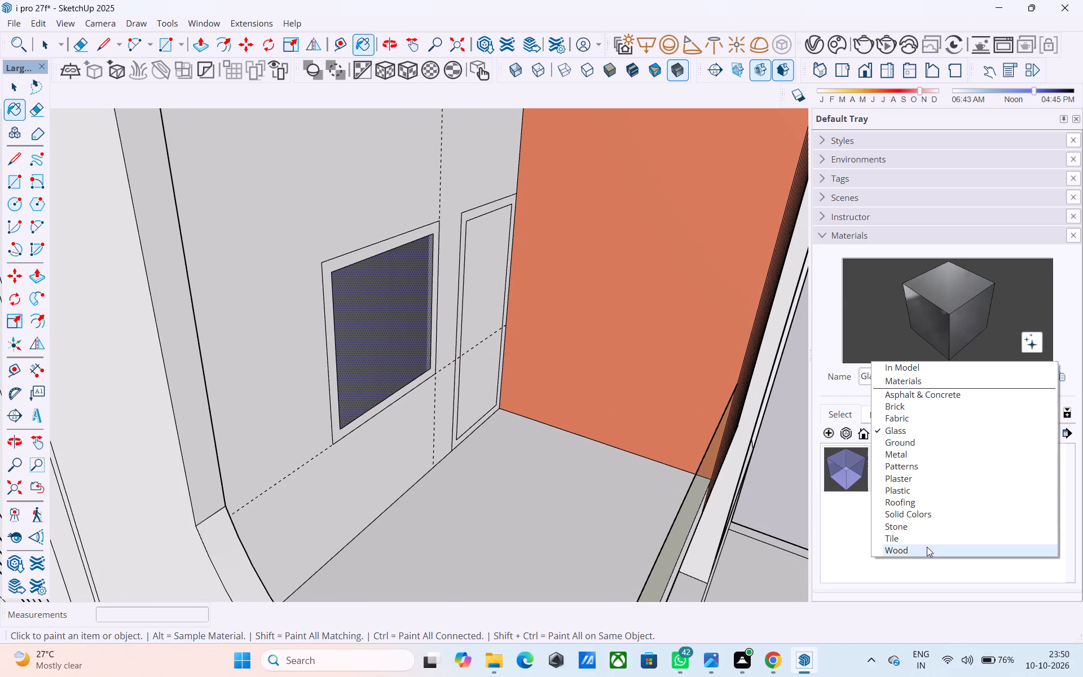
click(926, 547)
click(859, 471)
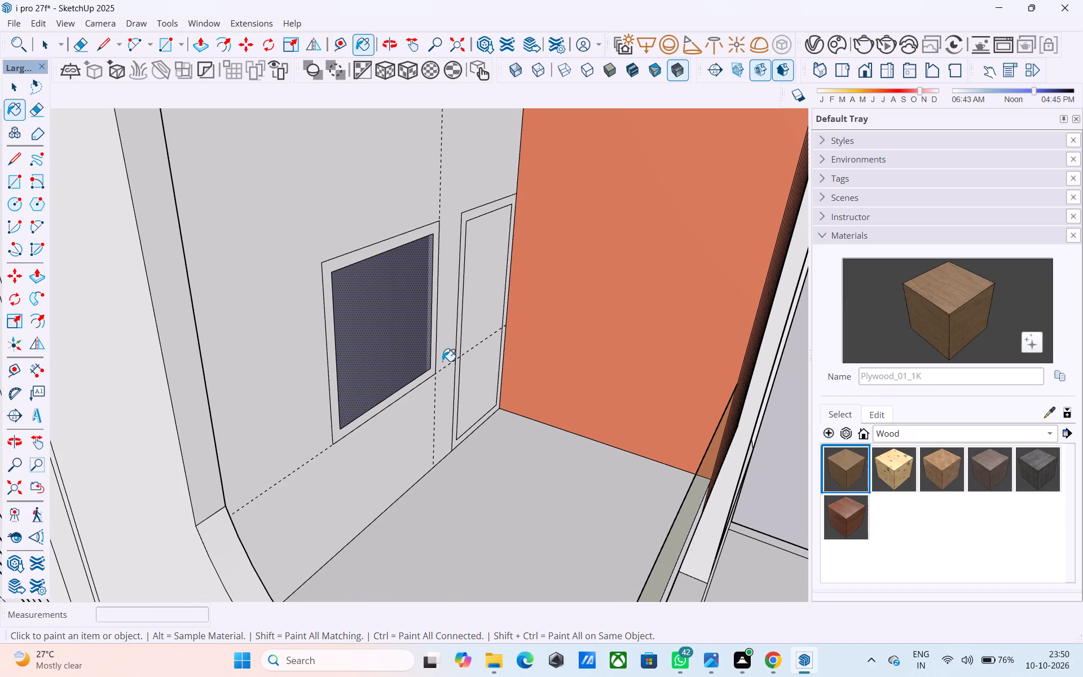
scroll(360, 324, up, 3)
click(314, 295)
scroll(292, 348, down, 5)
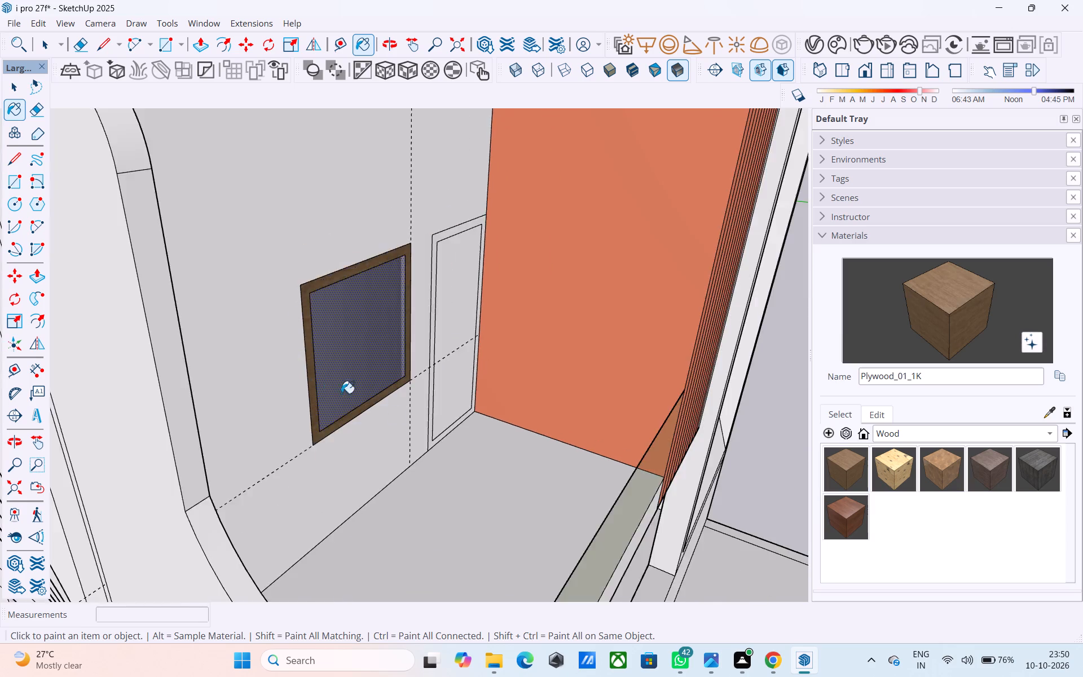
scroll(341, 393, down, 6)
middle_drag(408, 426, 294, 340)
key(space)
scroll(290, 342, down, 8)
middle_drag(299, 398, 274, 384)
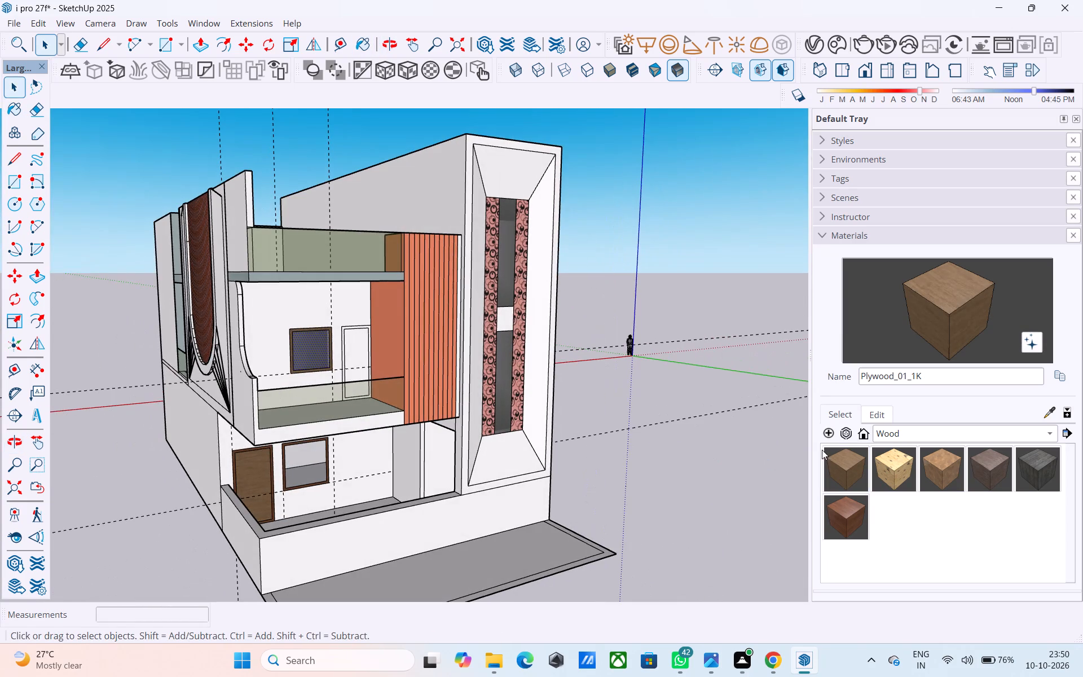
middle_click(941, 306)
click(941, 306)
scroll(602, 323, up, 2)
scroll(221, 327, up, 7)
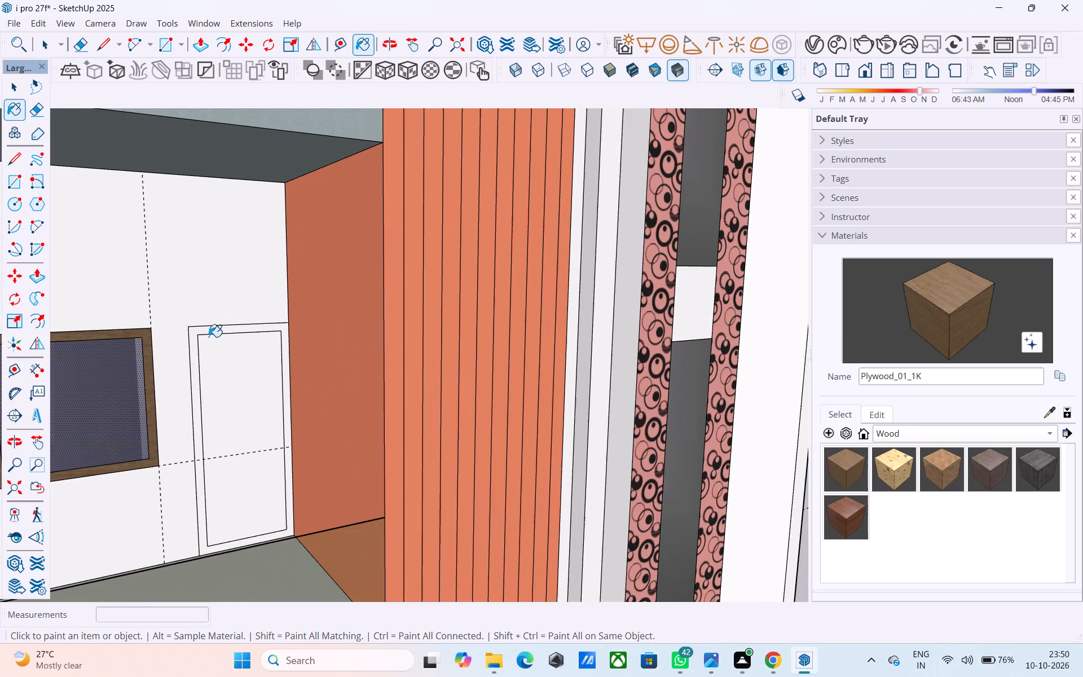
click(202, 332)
Paint the balcony door panel and the ground-floor door with Wood_Veneer_15_1K.
click(837, 517)
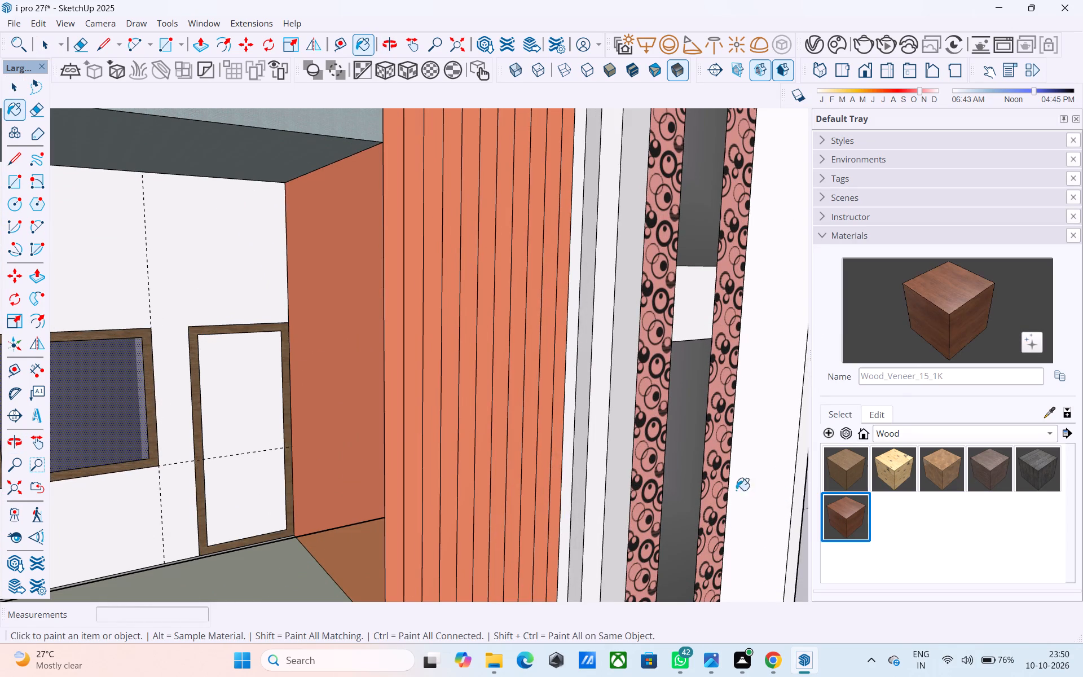
click(258, 396)
scroll(288, 403, down, 9)
scroll(243, 495, down, 5)
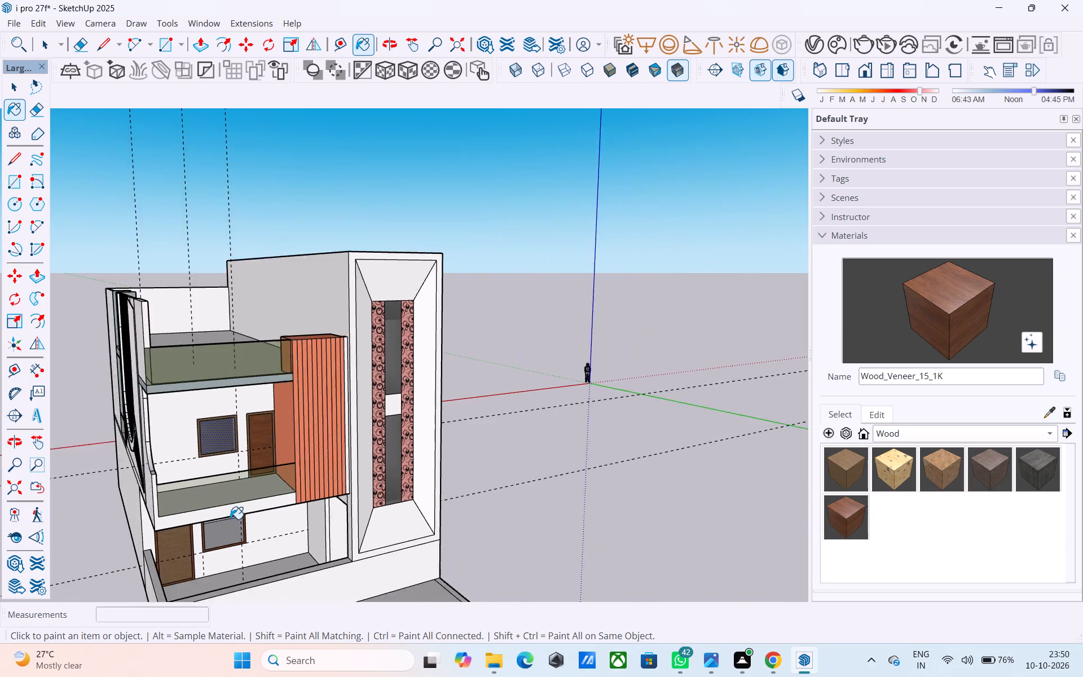
scroll(220, 538, up, 8)
click(164, 537)
scroll(166, 529, down, 6)
middle_drag(187, 522, 196, 480)
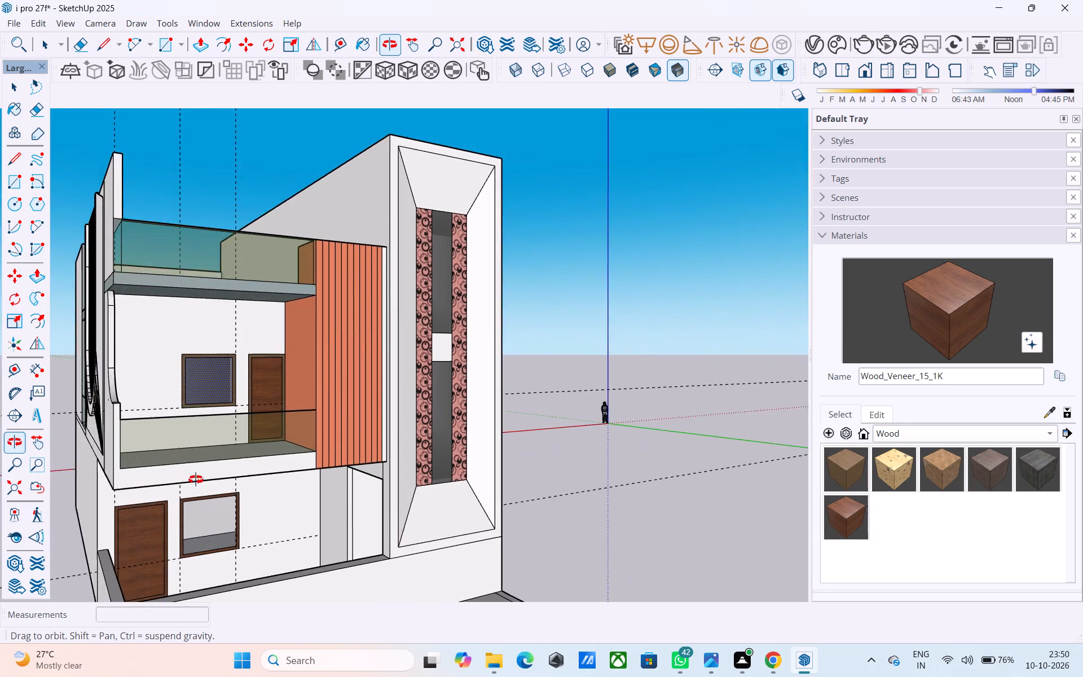
middle_drag(196, 480, 216, 489)
middle_drag(296, 394, 300, 434)
scroll(302, 430, down, 4)
Repaint the balcony window frame and balcony door frame with Wood_Veneer_15_1K to match the doors.
scroll(267, 406, up, 4)
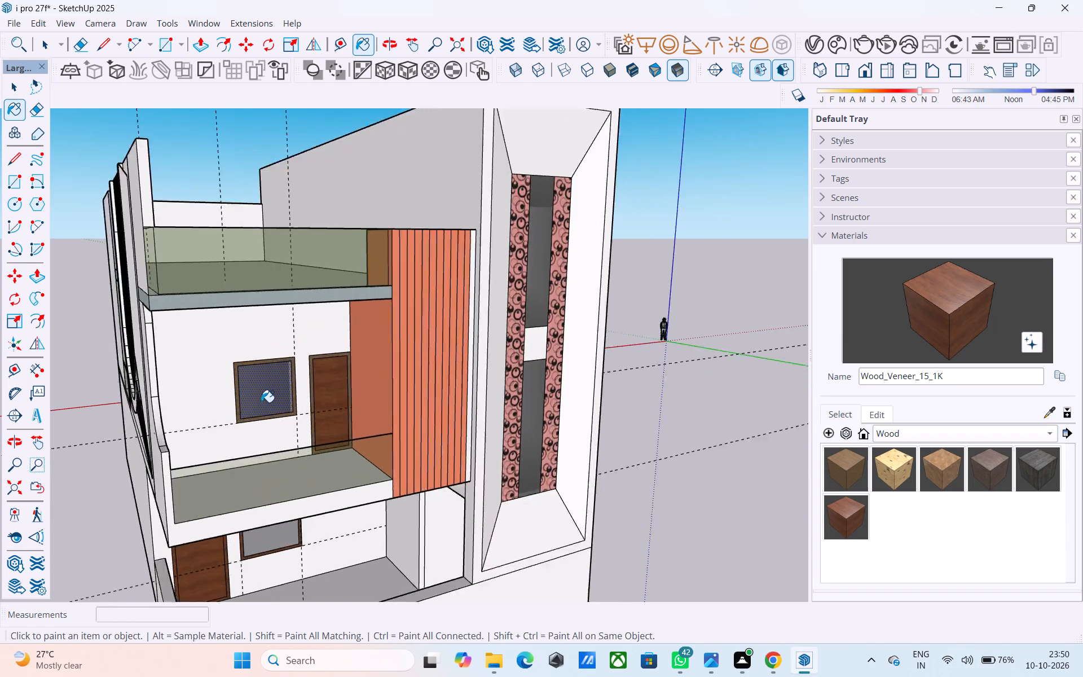
scroll(261, 402, up, 12)
click(206, 358)
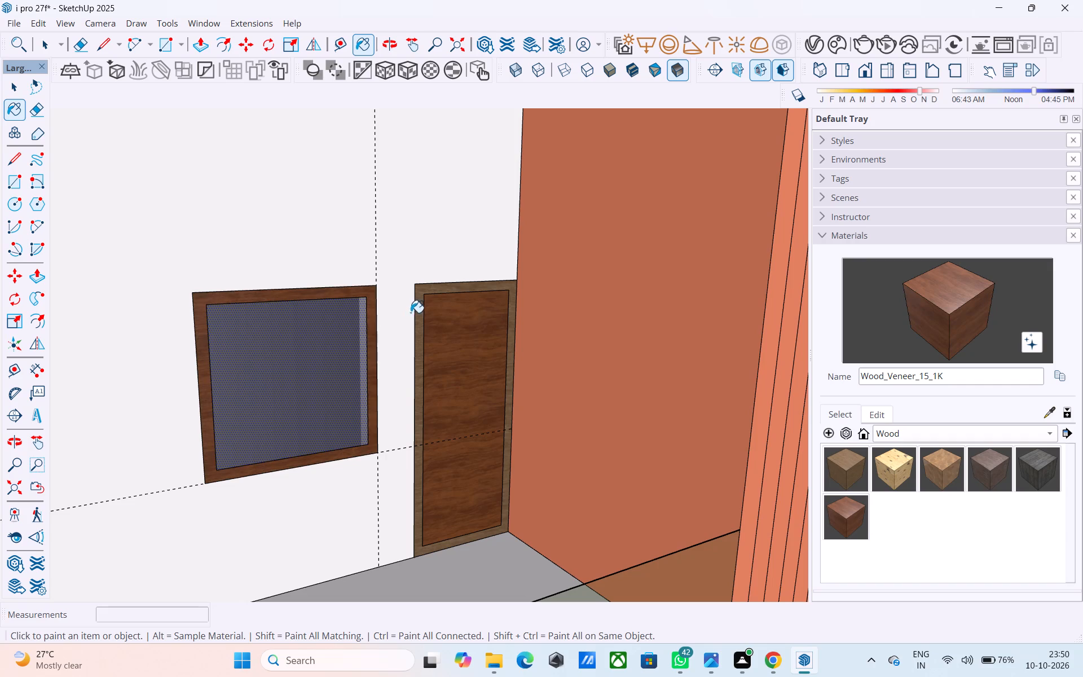
click(417, 310)
key(space)
scroll(416, 309, down, 16)
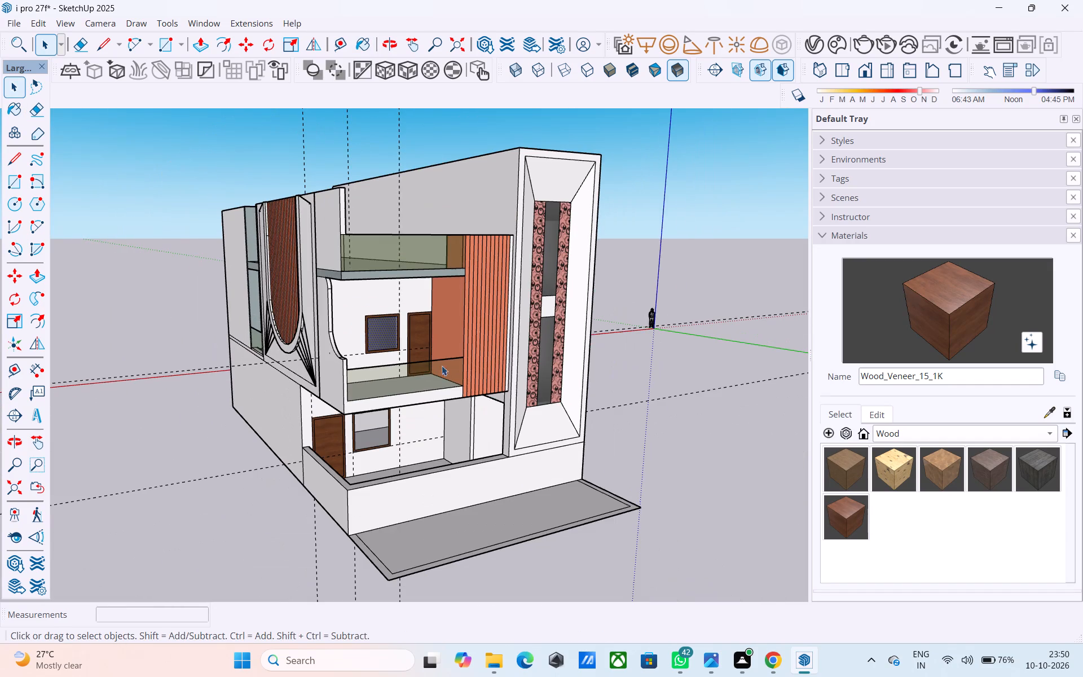
click(626, 367)
Erase all the remaining dashed construction guides around the building.
middle_drag(422, 396, 368, 394)
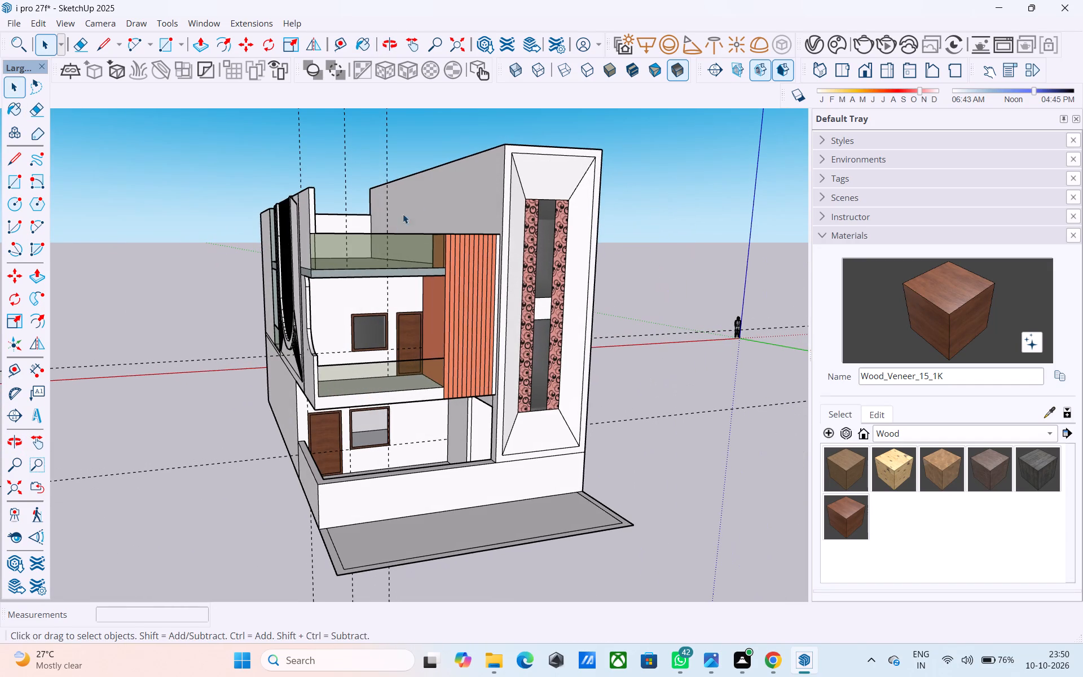
key(e)
drag(407, 129, 0, 143)
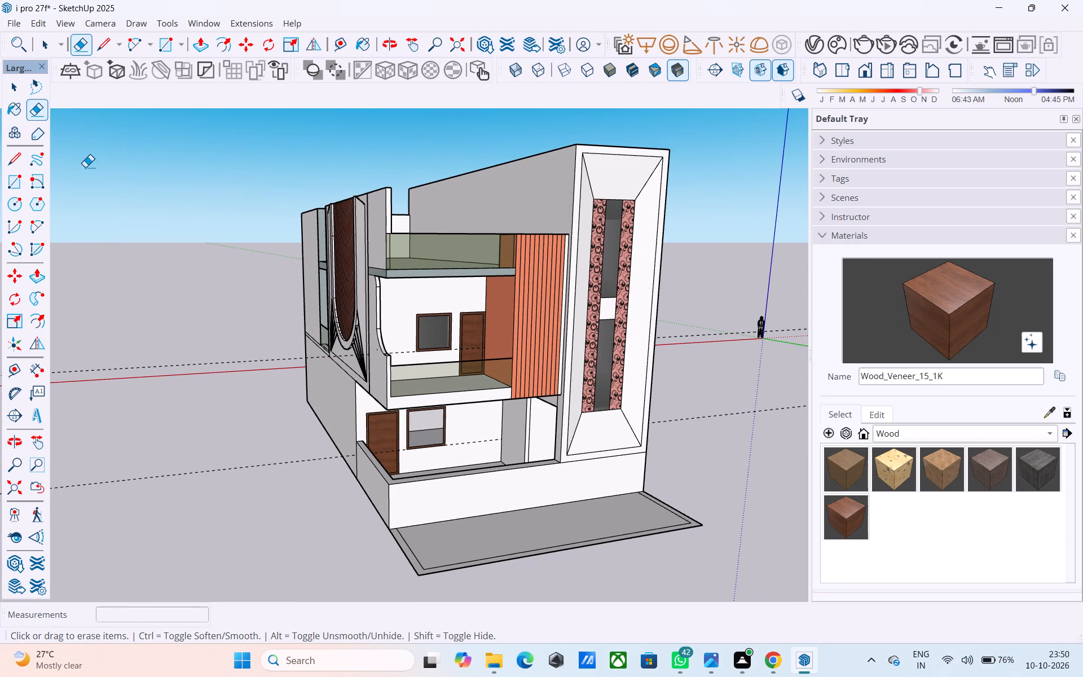
drag(232, 287, 257, 676)
key(space)
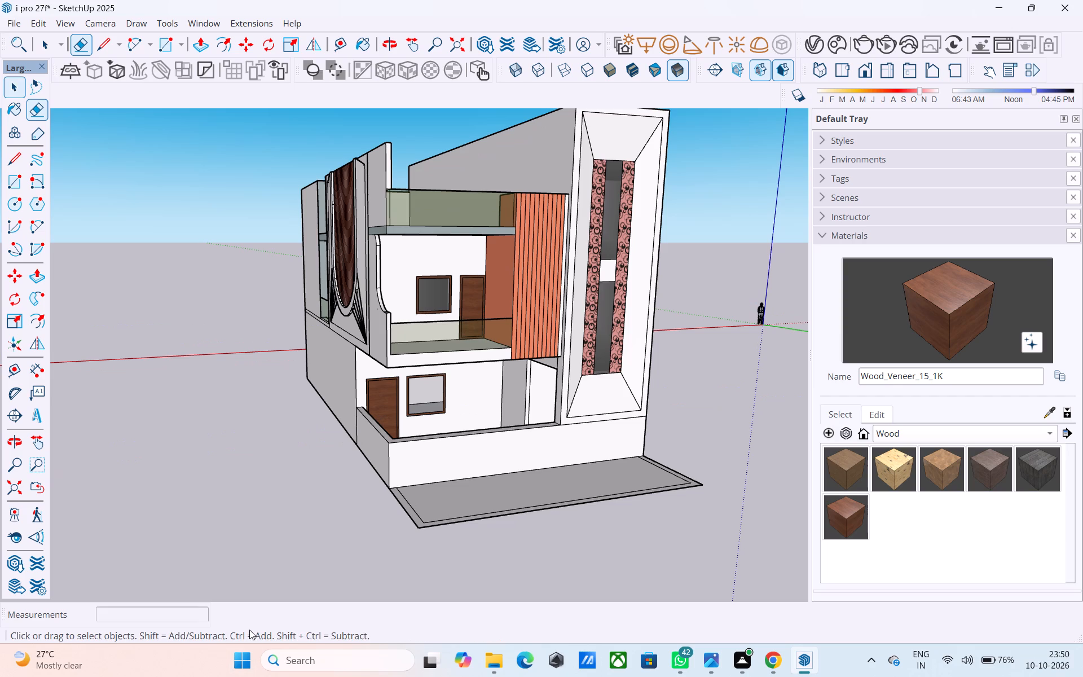
Save the model and purge its unused items.
key(ctrl+s)
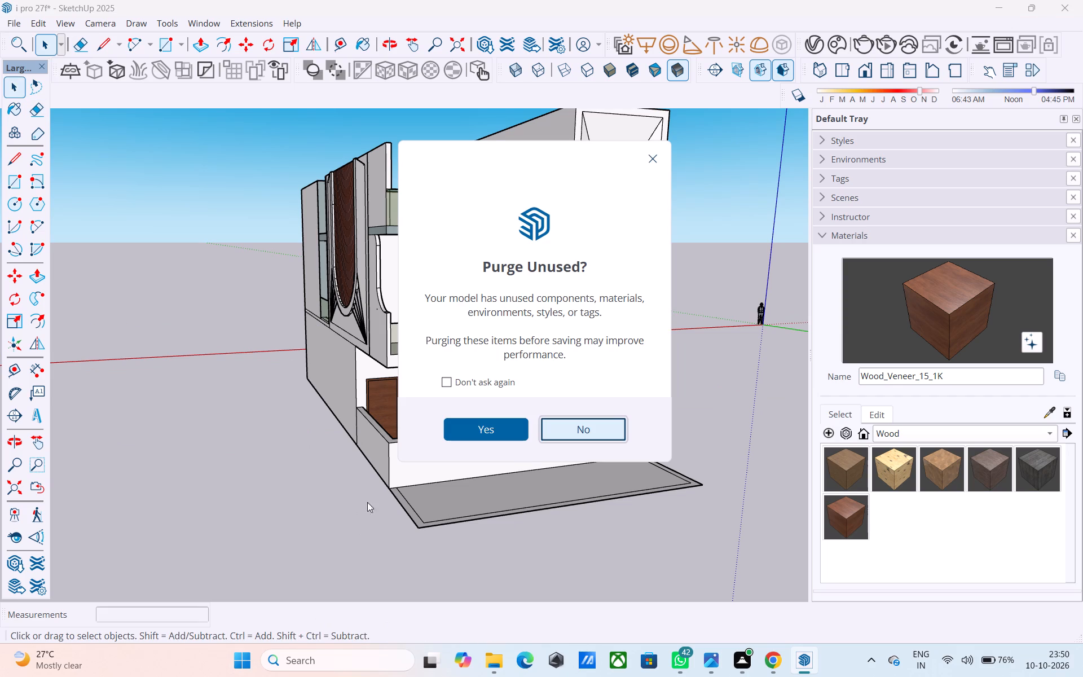
click(460, 424)
Examine the front facade, the side elevation and the tall block's wall above the roof terrace.
scroll(438, 441, down, 4)
middle_drag(438, 445, 340, 460)
key(space)
shift+middle_drag(379, 494, 368, 490)
shift+middle_drag(368, 490, 281, 487)
middle_drag(384, 493, 379, 492)
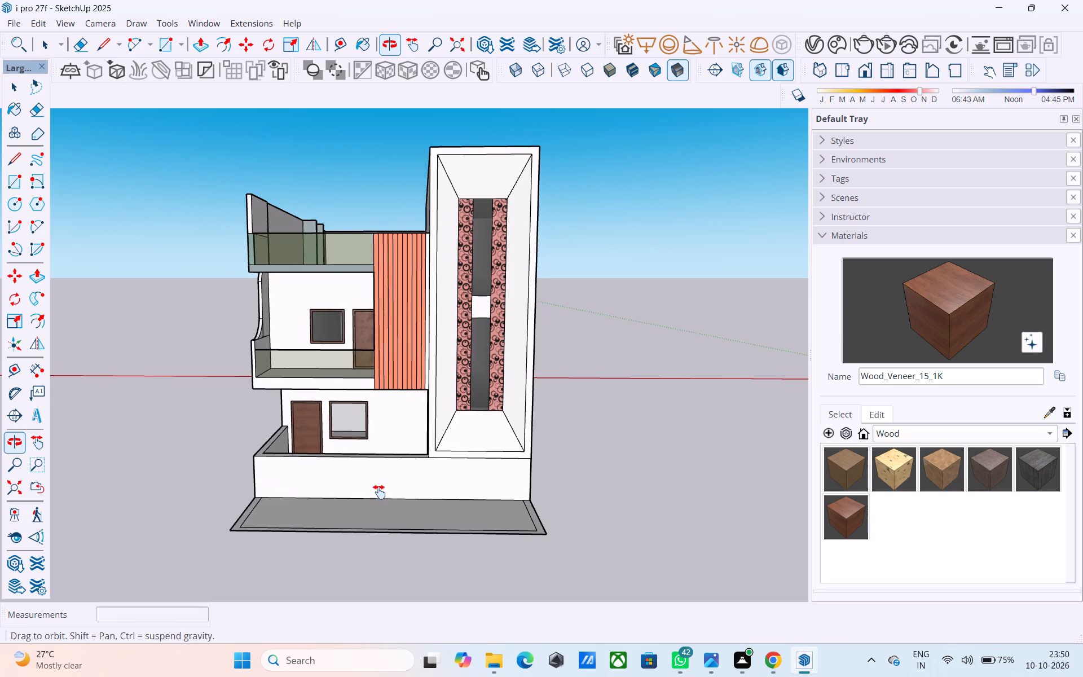
middle_drag(379, 492, 705, 546)
shift+middle_drag(569, 445, 639, 608)
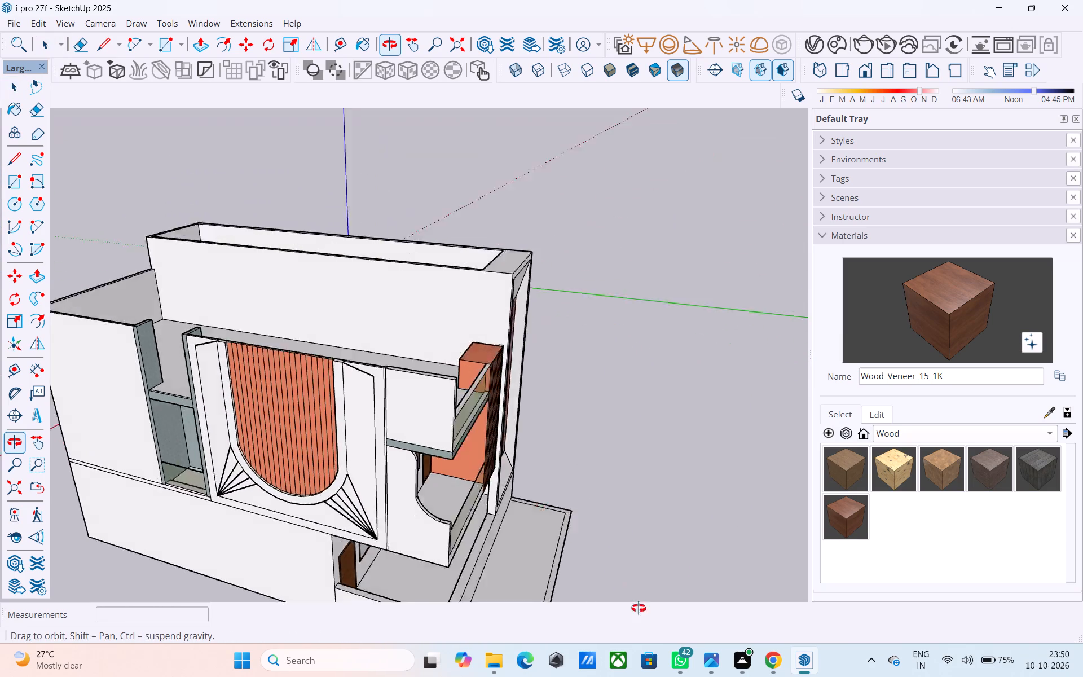
shift+middle_drag(639, 608, 774, 581)
middle_drag(551, 536, 862, 561)
shift+middle_drag(631, 436, 492, 467)
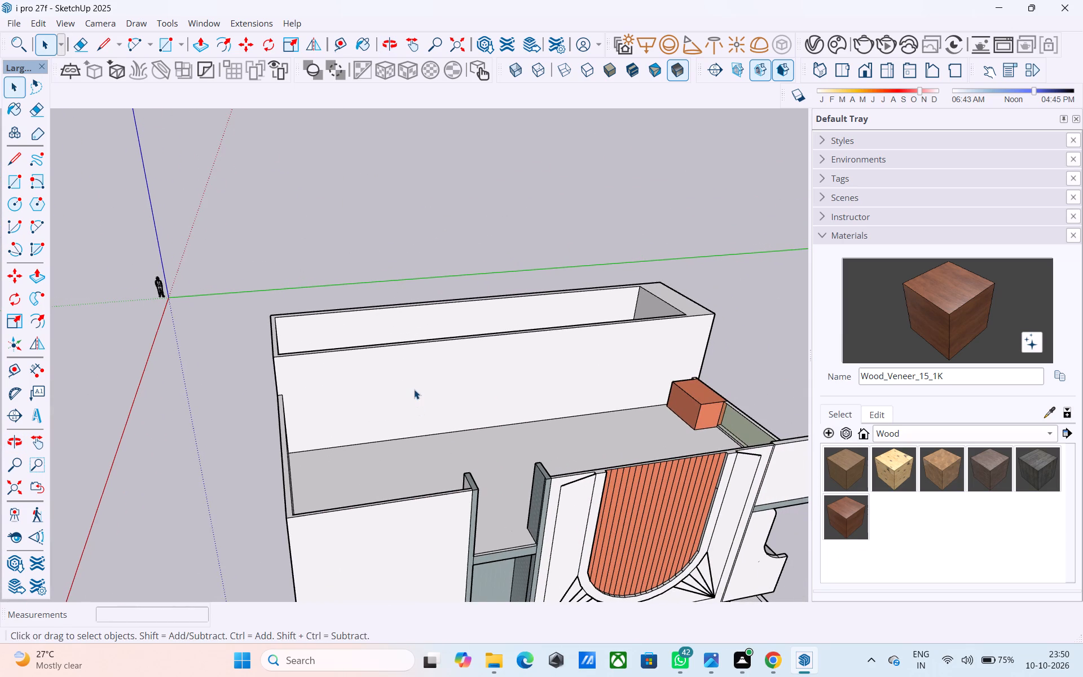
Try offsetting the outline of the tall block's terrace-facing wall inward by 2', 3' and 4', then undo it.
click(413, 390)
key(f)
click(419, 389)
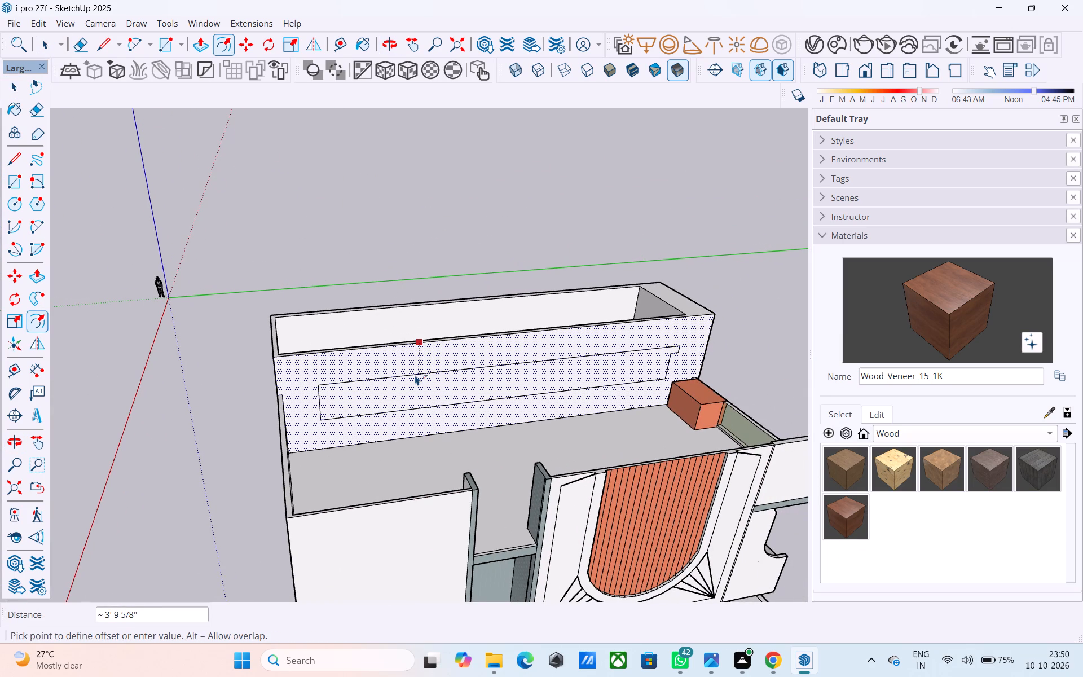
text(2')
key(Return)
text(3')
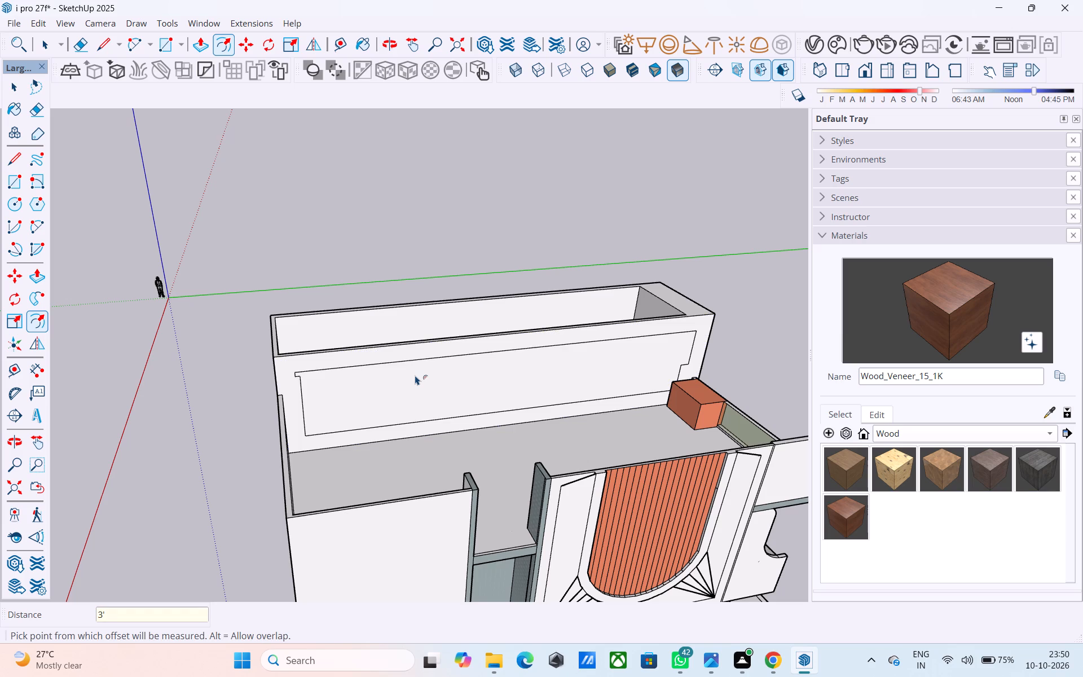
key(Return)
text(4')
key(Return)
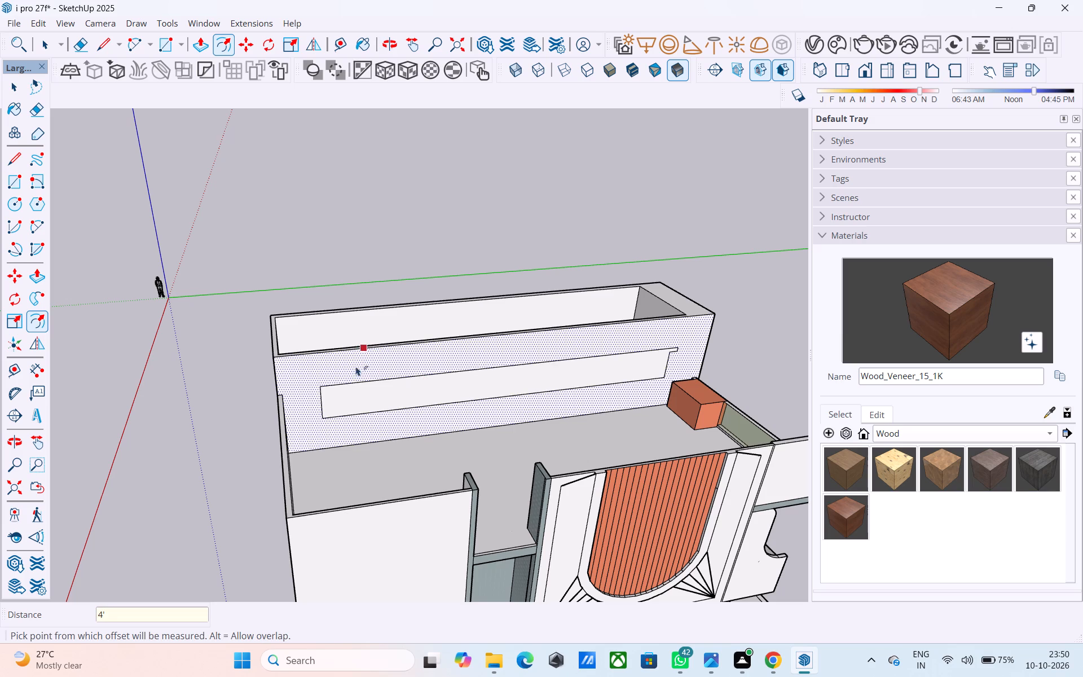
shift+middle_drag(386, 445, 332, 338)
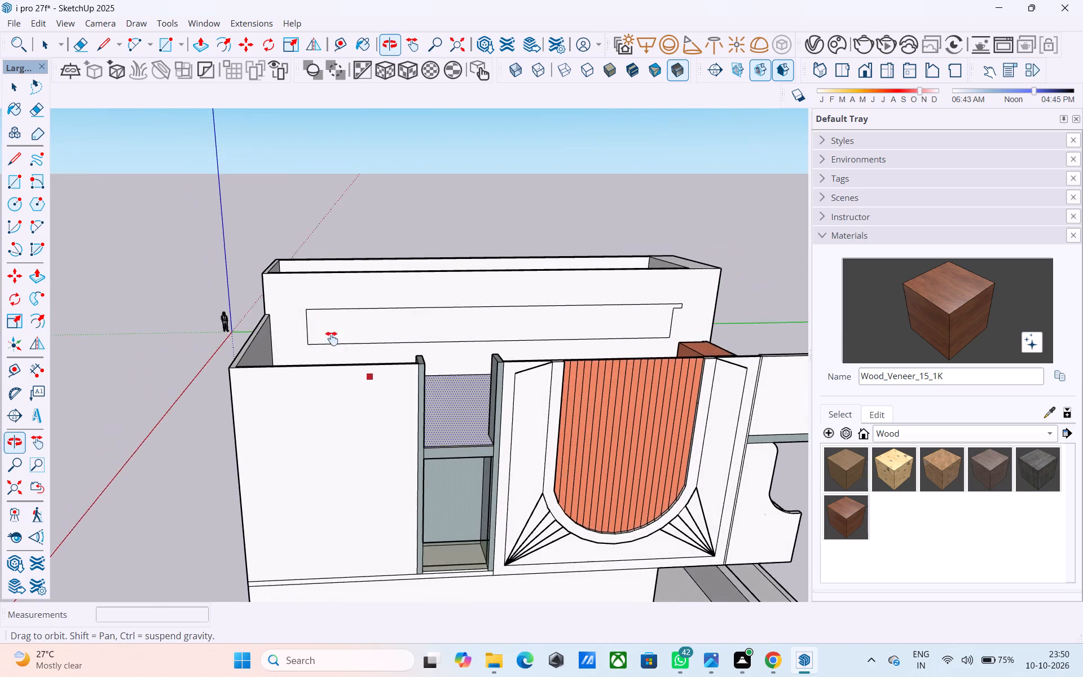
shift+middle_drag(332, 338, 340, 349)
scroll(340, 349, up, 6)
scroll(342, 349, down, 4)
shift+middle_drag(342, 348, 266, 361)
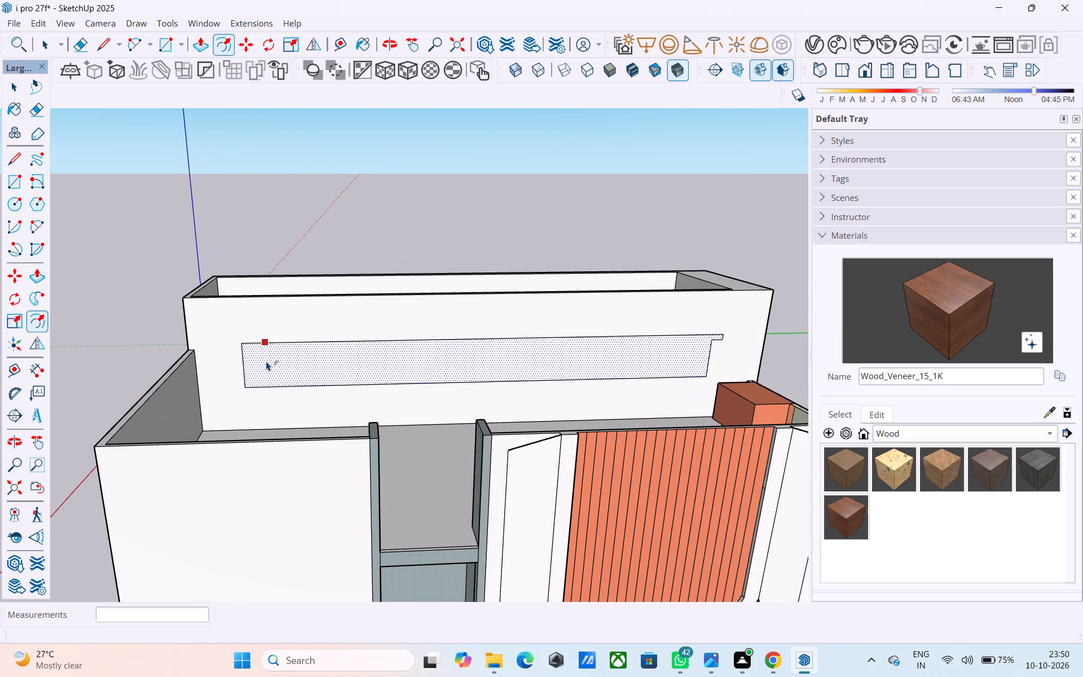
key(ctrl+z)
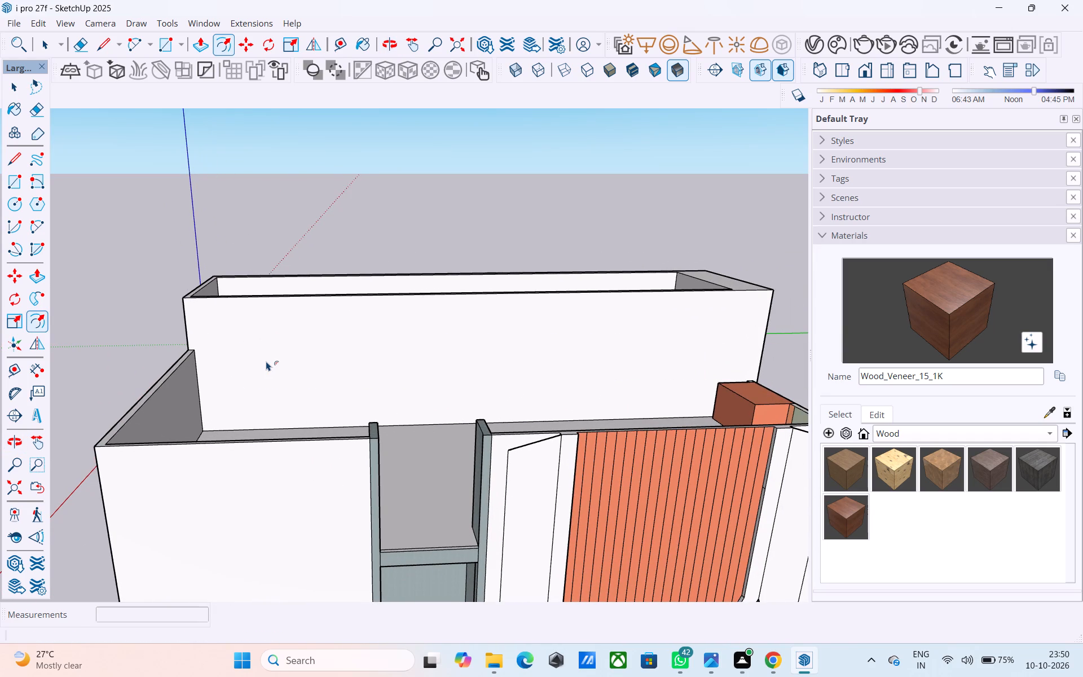
Offset the outline of the tall block's terrace-facing wall 3' inward.
key(f)
click(266, 361)
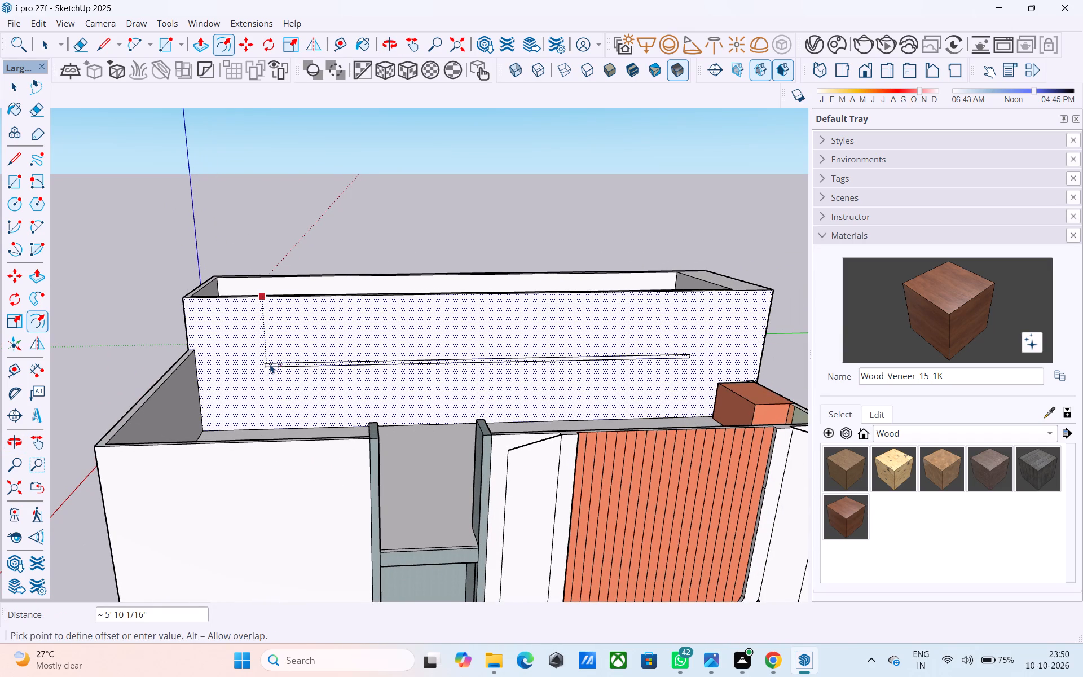
text(3')
key(Return)
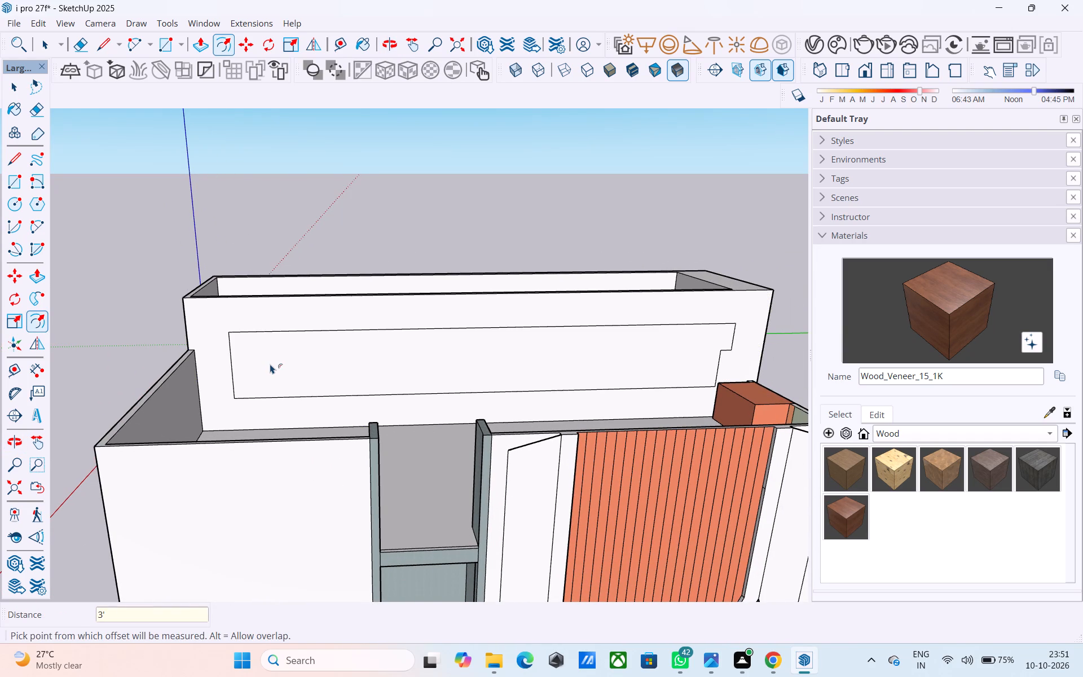
Draw a 3' vertical line from each lower corner of the inset outline down to the terrace floor.
key(l)
click(233, 392)
middle_drag(229, 414, 230, 424)
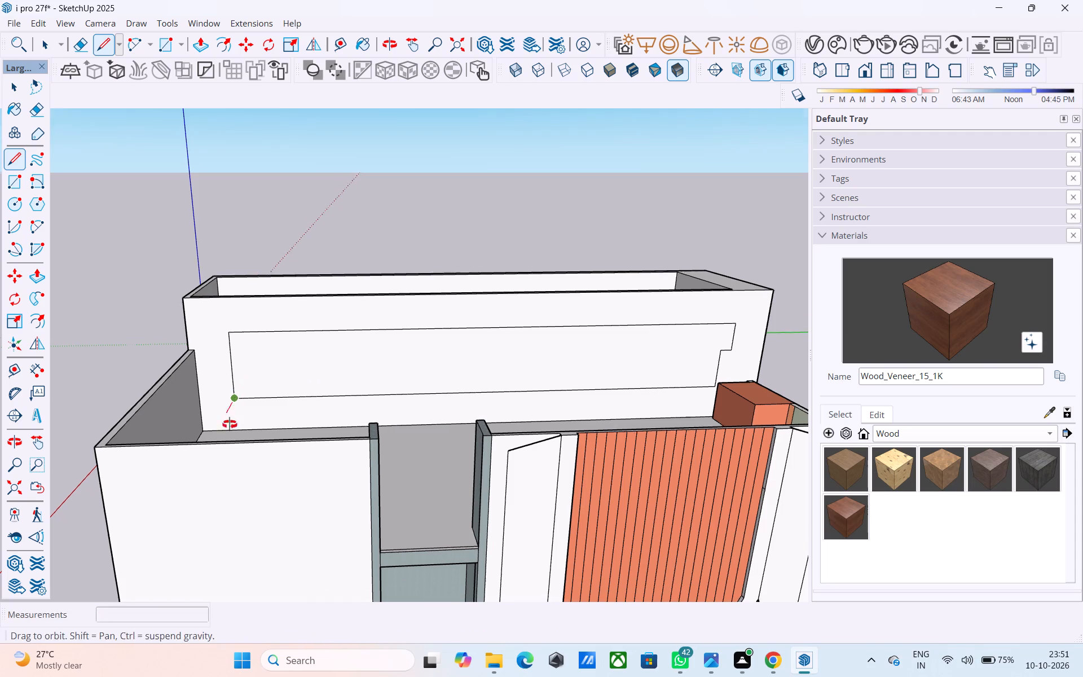
middle_drag(230, 424, 232, 444)
scroll(232, 446, up, 4)
click(239, 419)
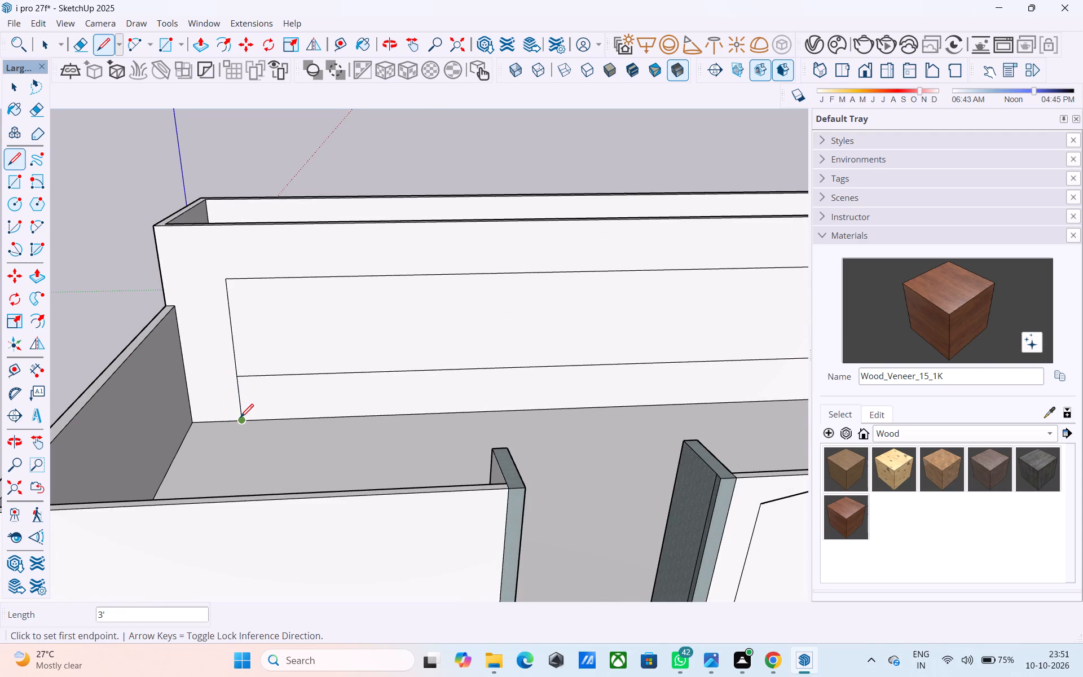
scroll(240, 419, down, 5)
shift+middle_drag(408, 401, 228, 398)
scroll(495, 379, up, 7)
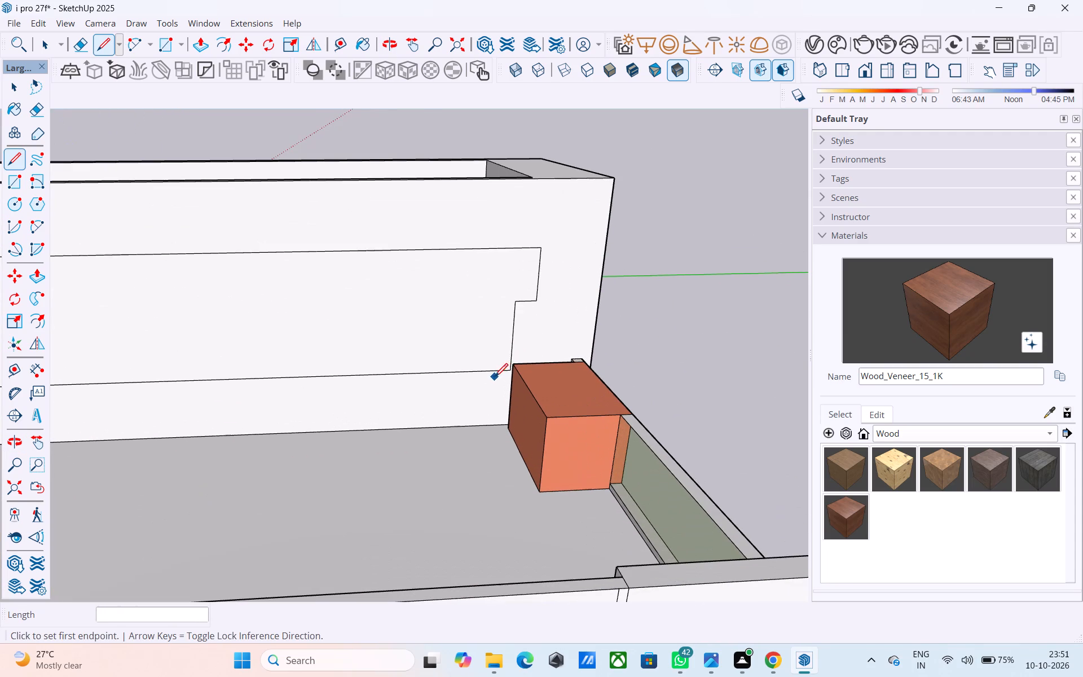
click(510, 371)
scroll(507, 416, up, 1)
middle_drag(507, 416, 711, 457)
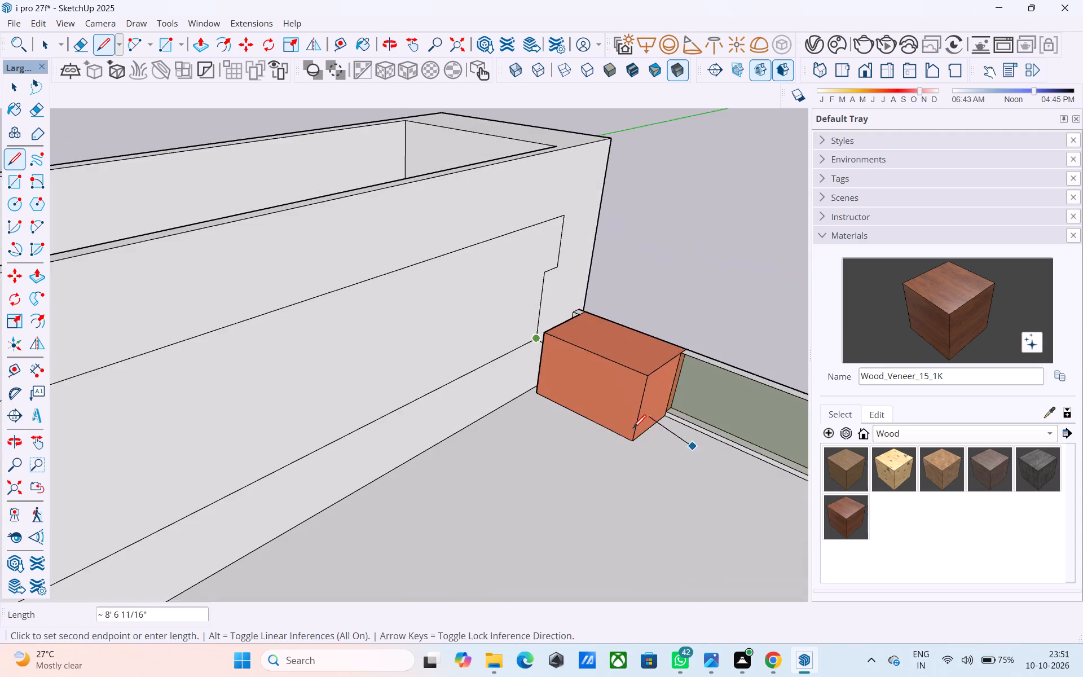
scroll(534, 411, up, 7)
click(525, 374)
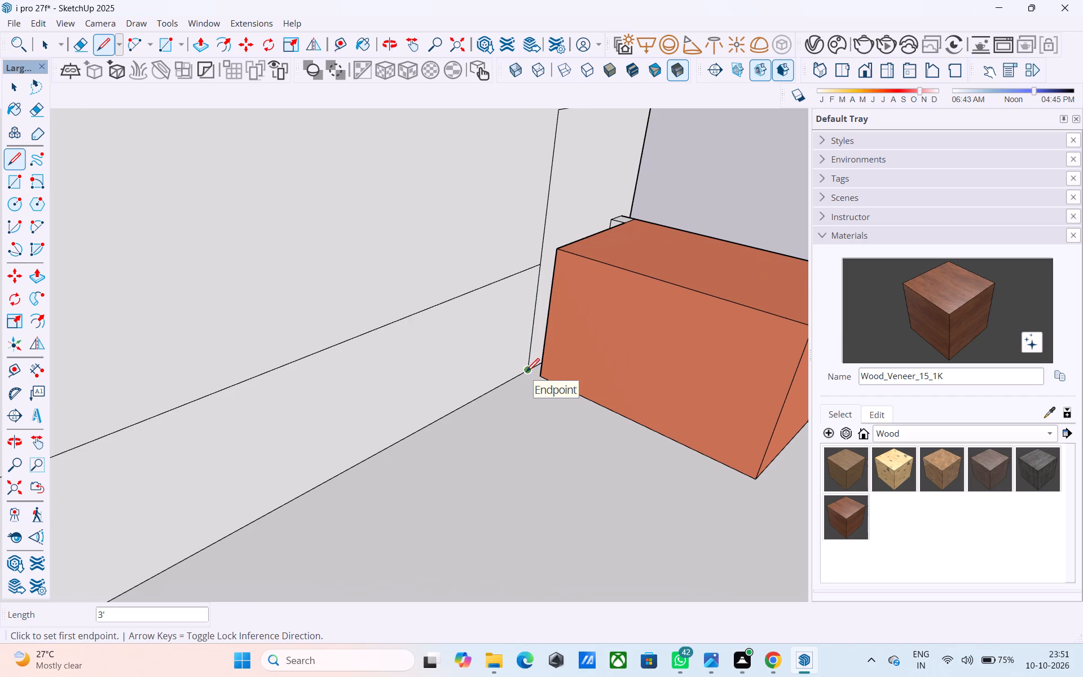
Erase the inset outline's bottom edge so the panel area extends down to the terrace floor.
key(e)
drag(461, 271, 478, 333)
Draw a 6' 6" vertical line from the inset outline's stepped corner beside the orange block down to the terrace floor.
scroll(476, 330, down, 9)
middle_drag(512, 298, 287, 334)
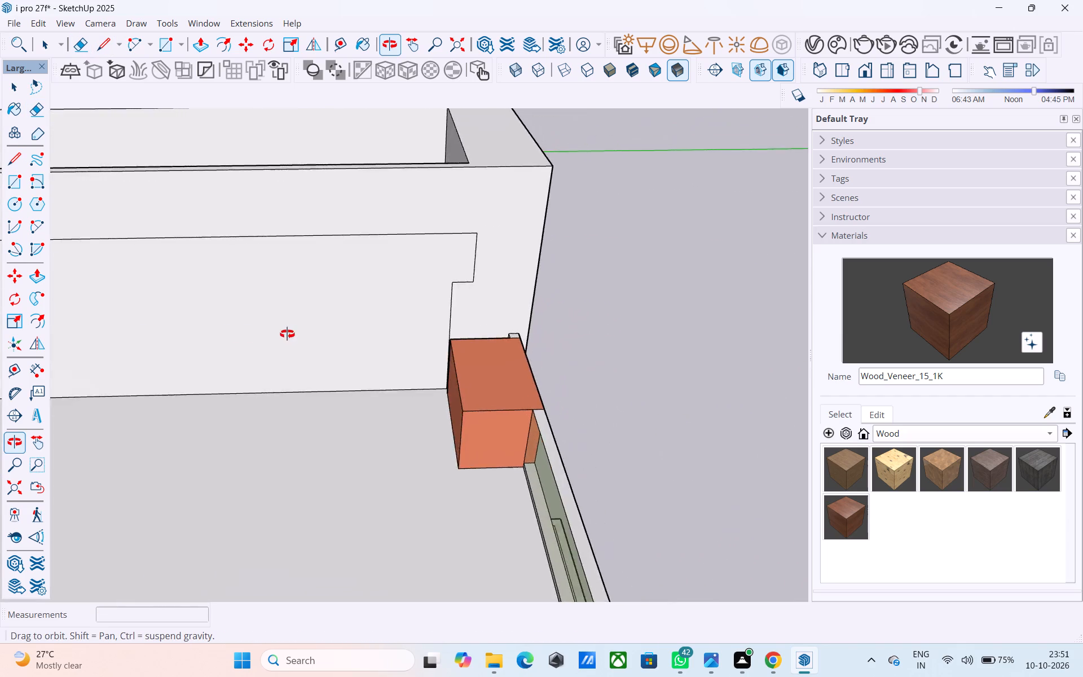
middle_drag(287, 334, 409, 467)
scroll(507, 366, up, 7)
key(space)
key(l)
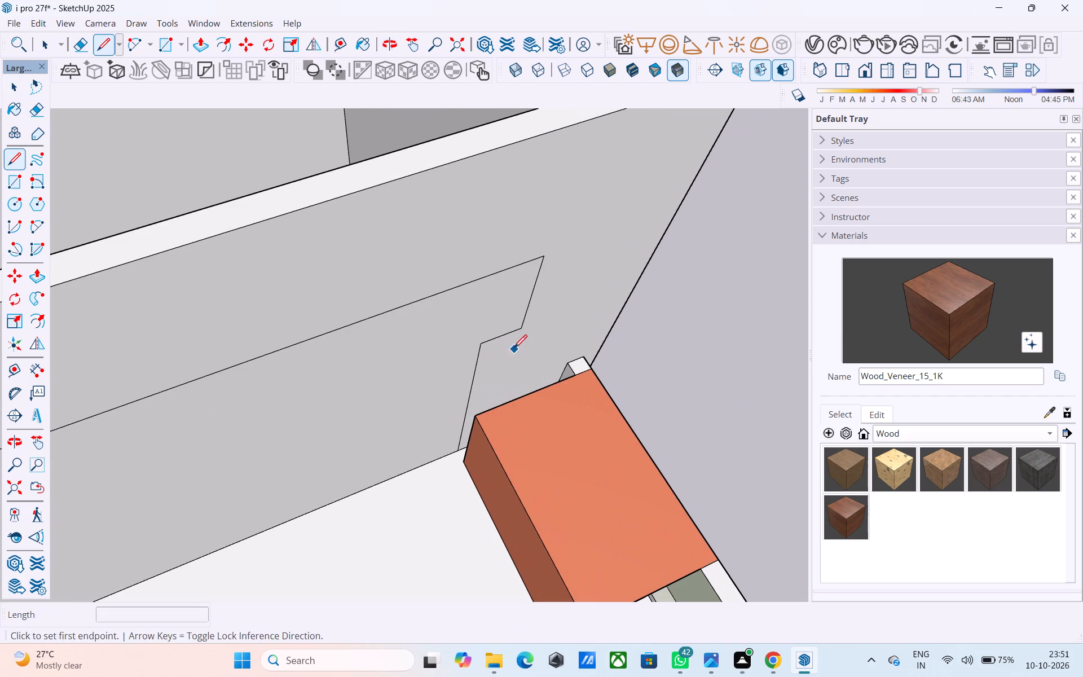
middle_drag(514, 349, 543, 327)
scroll(543, 328, up, 3)
click(521, 293)
middle_drag(501, 368, 613, 309)
scroll(521, 368, up, 3)
middle_drag(510, 376, 619, 358)
scroll(505, 393, up, 4)
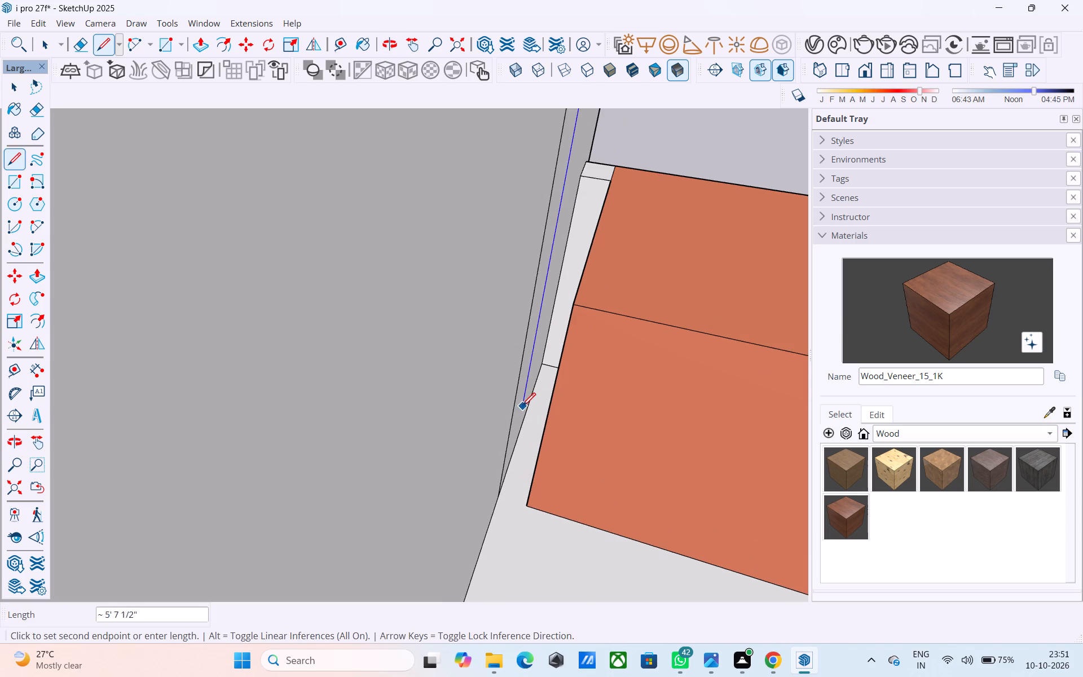
middle_drag(525, 406, 504, 418)
scroll(504, 417, up, 2)
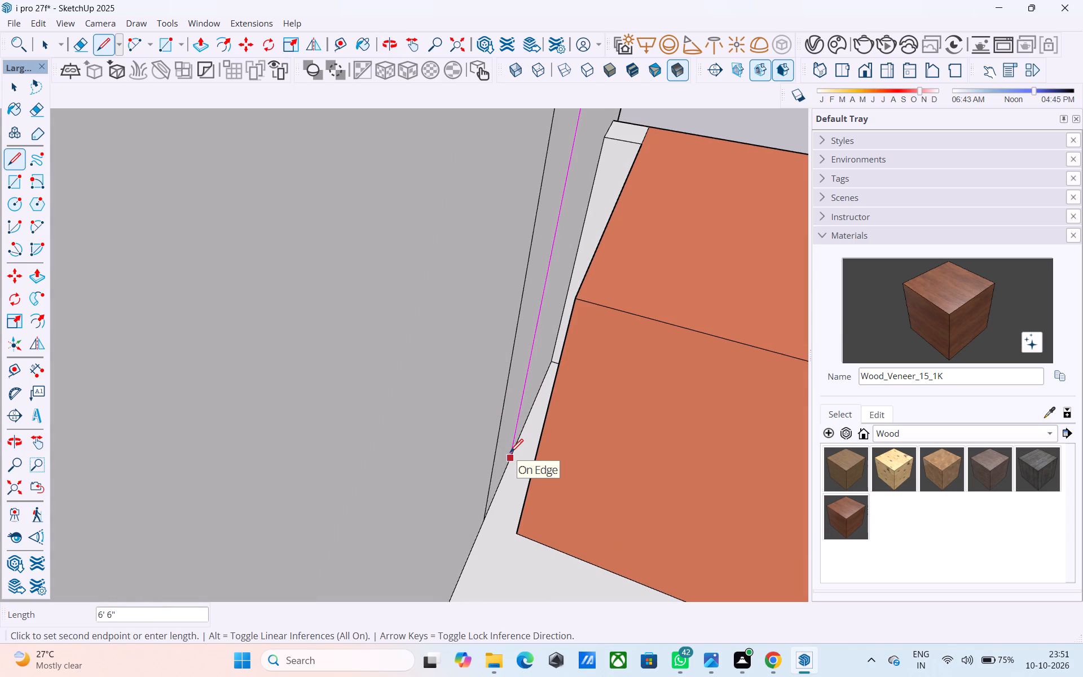
click(510, 454)
Erase the leftover stepped edges beside the orange block so the inset panel has a straight side.
middle_drag(510, 452, 356, 533)
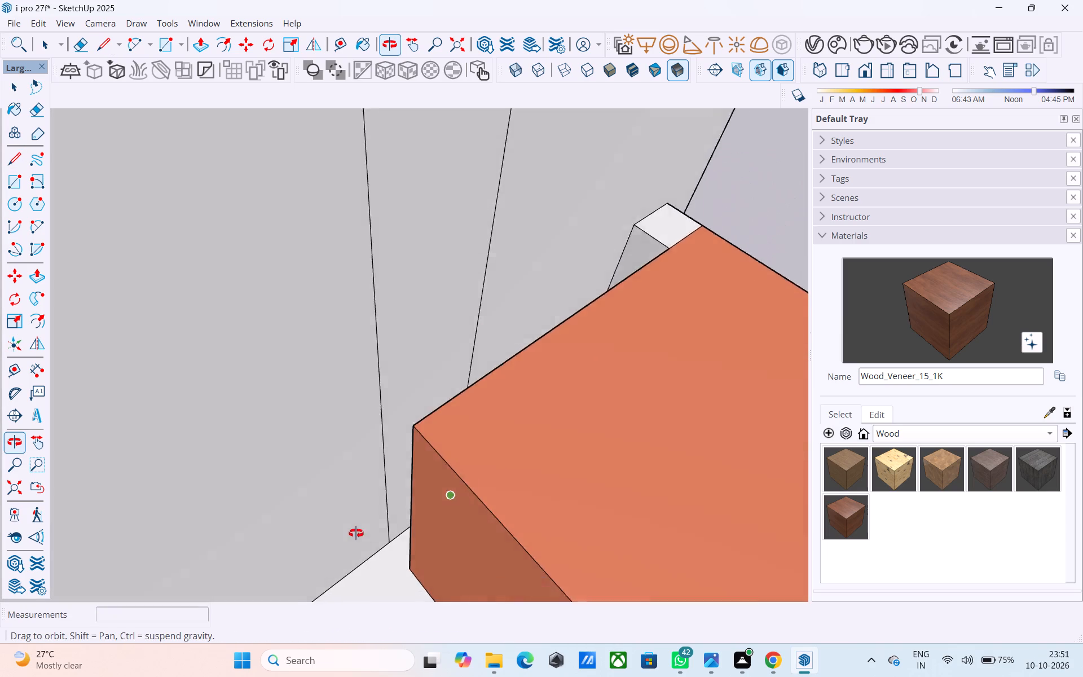
middle_drag(356, 533, 333, 537)
scroll(348, 539, down, 7)
key(e)
drag(289, 363, 309, 439)
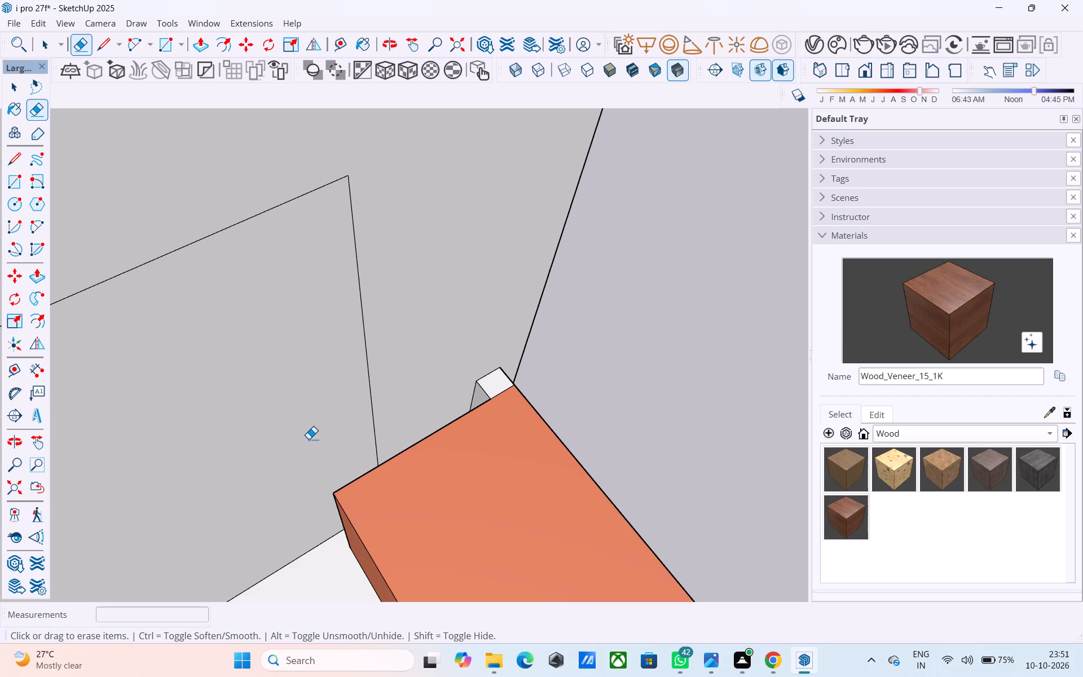
key(space)
Push/Pull the wall border surrounding the inset panel outward by 6".
scroll(311, 424, down, 3)
middle_drag(324, 445, 364, 428)
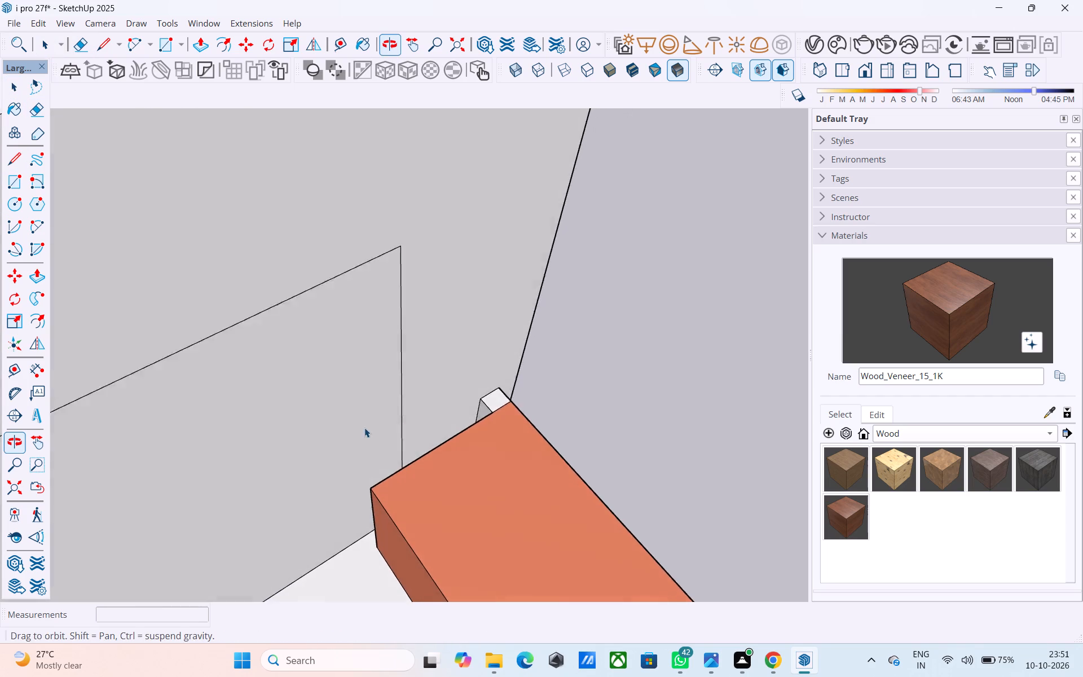
middle_drag(364, 428, 365, 430)
scroll(355, 408, down, 9)
middle_drag(357, 443, 399, 366)
click(340, 262)
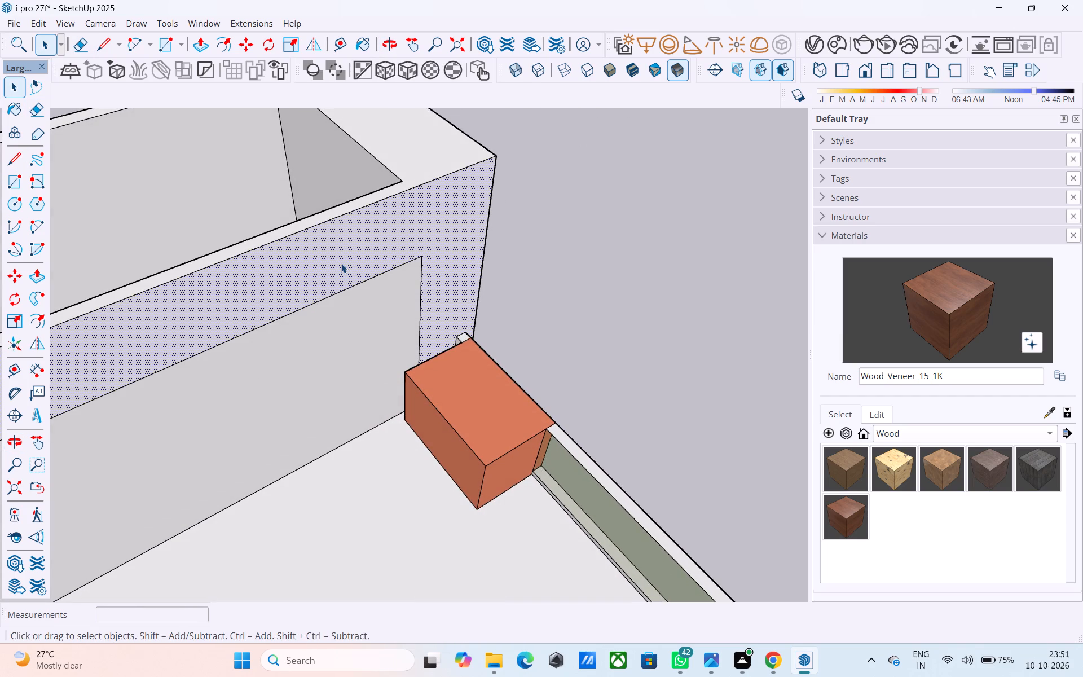
key(p)
click(341, 263)
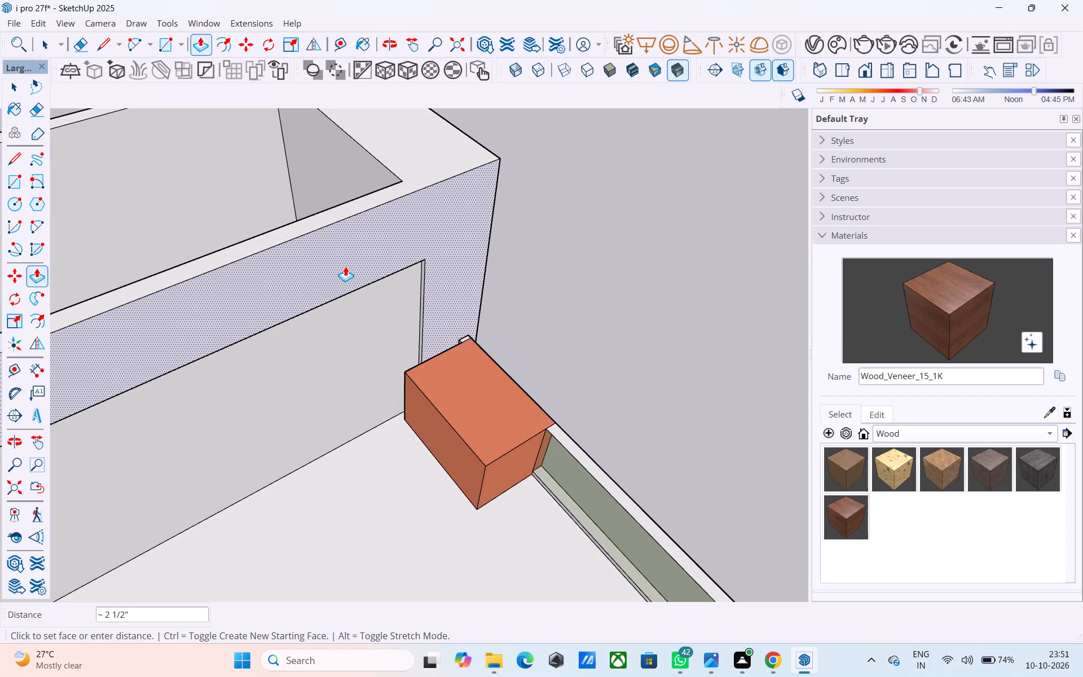
key(6)
key(shift+quotedbl)
key(Return)
key(space)
Examine the inset panel, the terrace side and the front facade from several angles.
scroll(345, 266, down, 3)
middle_drag(369, 295, 505, 283)
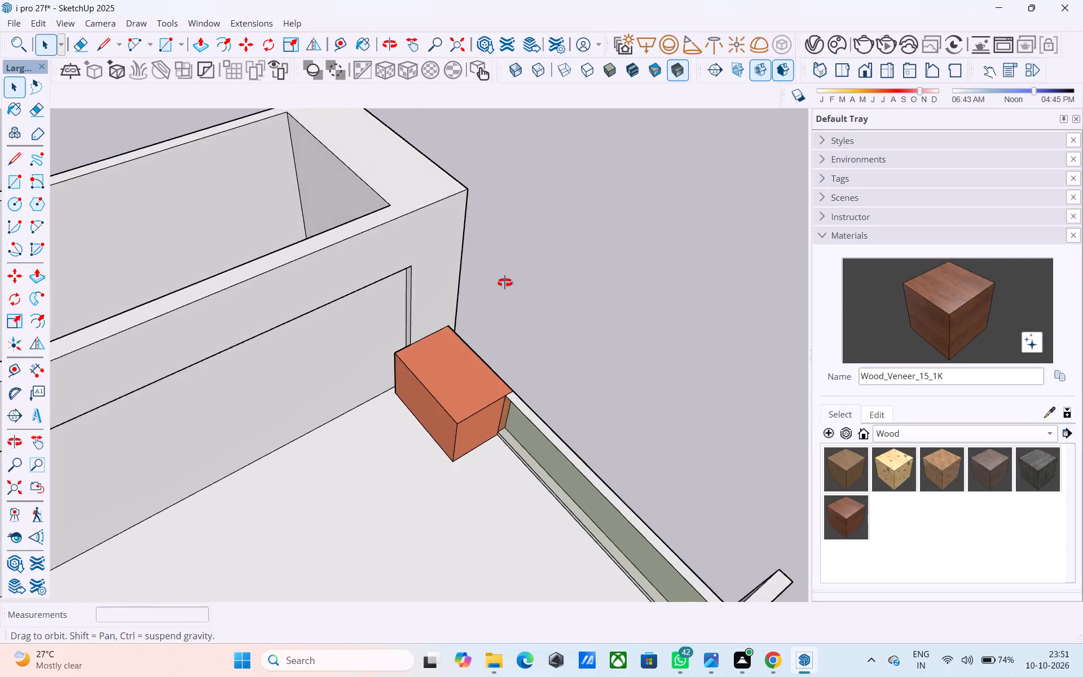
middle_drag(505, 283, 252, 268)
scroll(249, 263, down, 4)
scroll(294, 284, down, 2)
middle_drag(294, 288, 529, 185)
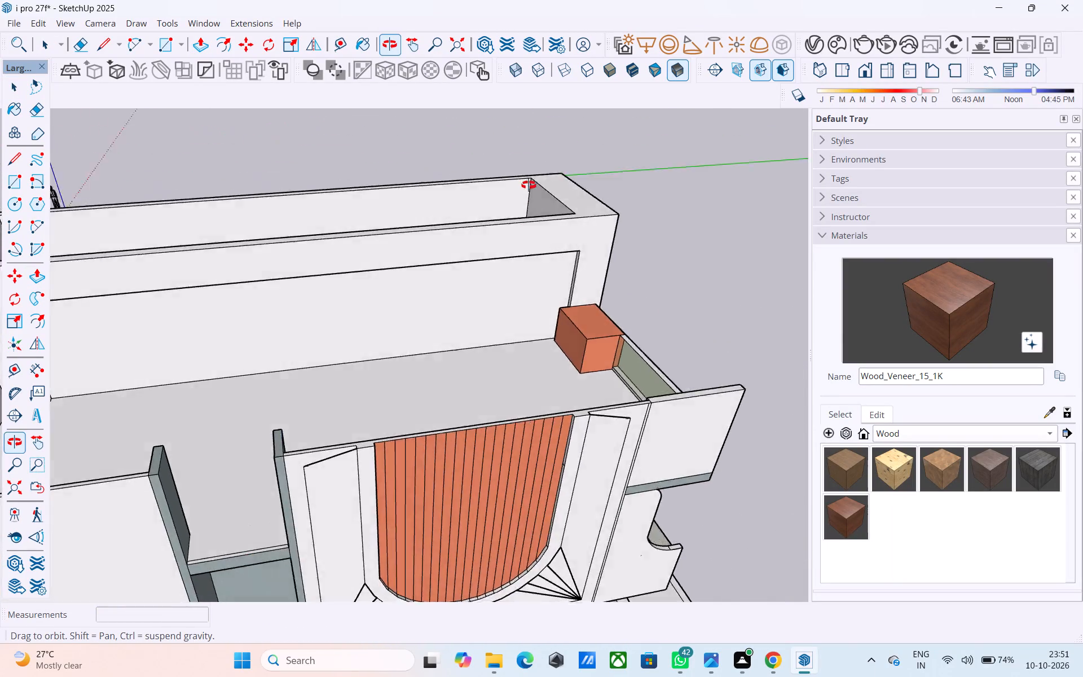
middle_drag(529, 185, 110, 184)
shift+middle_drag(338, 304, 167, 319)
scroll(233, 307, up, 9)
click(260, 291)
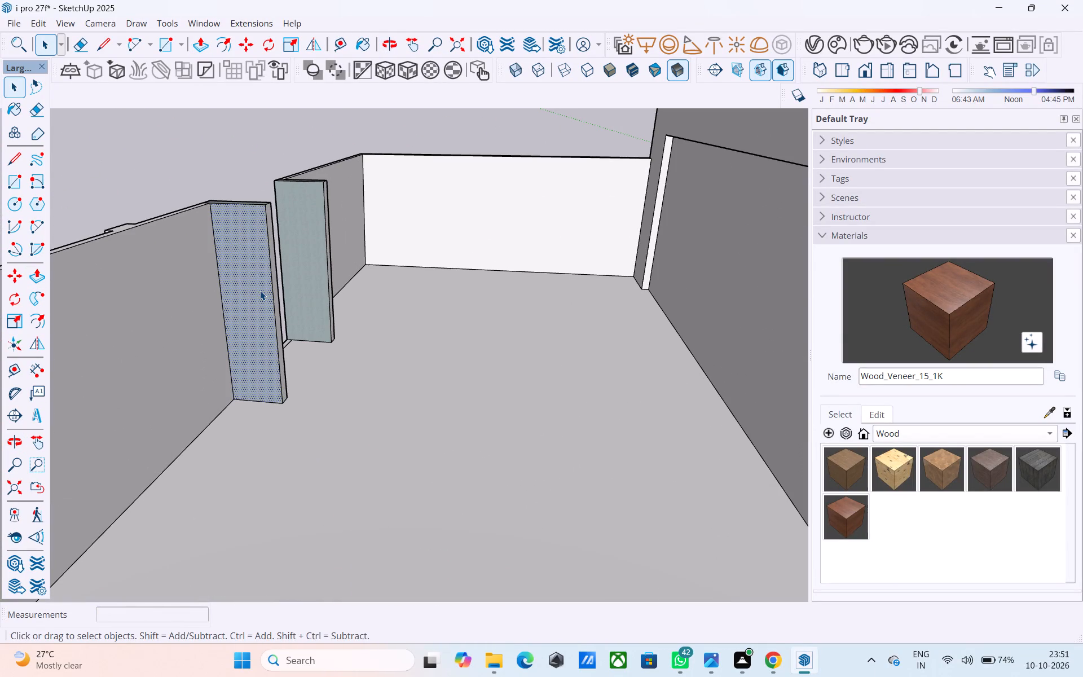
scroll(260, 291, down, 7)
middle_drag(259, 294, 658, 248)
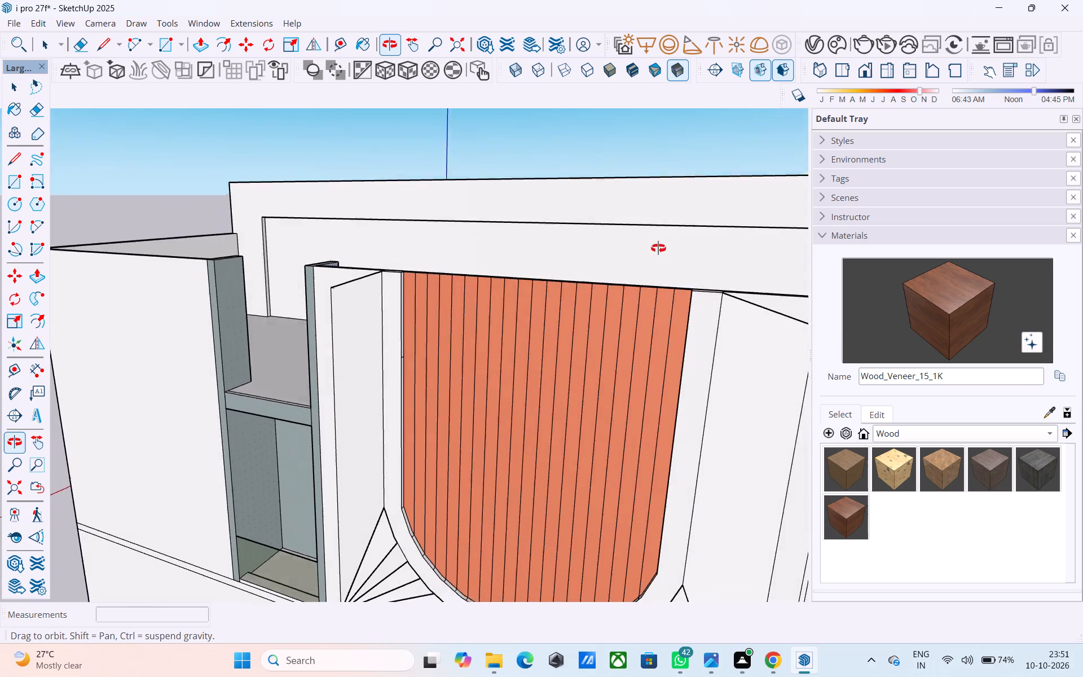
middle_drag(658, 248, 628, 207)
scroll(361, 436, up, 7)
middle_drag(210, 464, 360, 440)
scroll(362, 438, down, 5)
shift+middle_drag(375, 442, 446, 415)
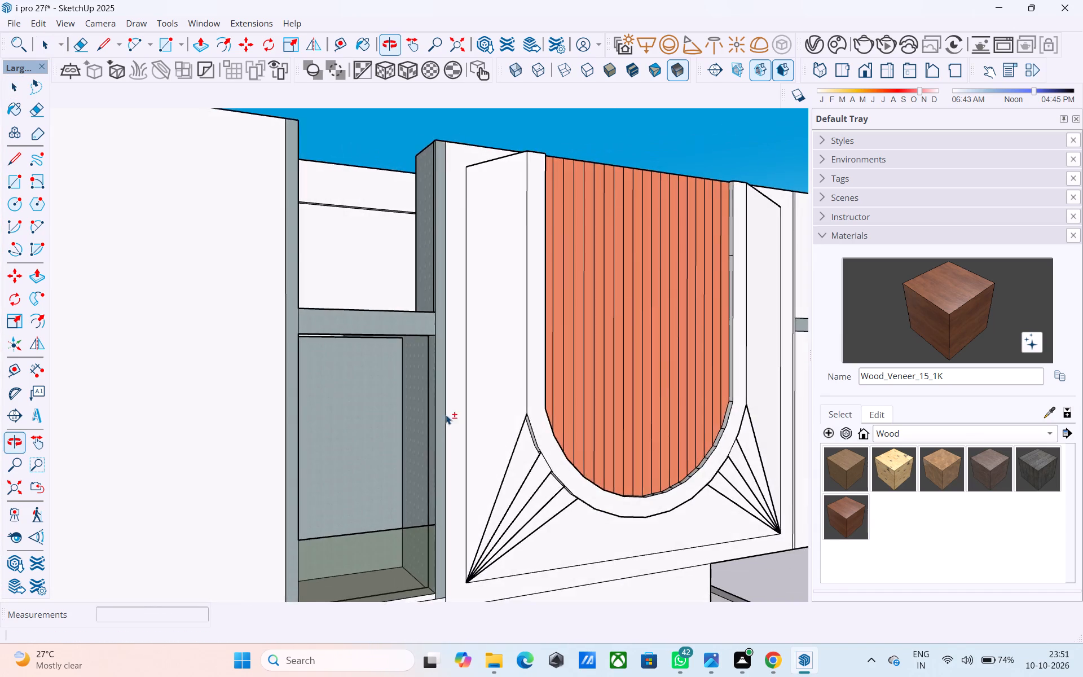
scroll(446, 415, down, 12)
middle_drag(366, 443, 201, 452)
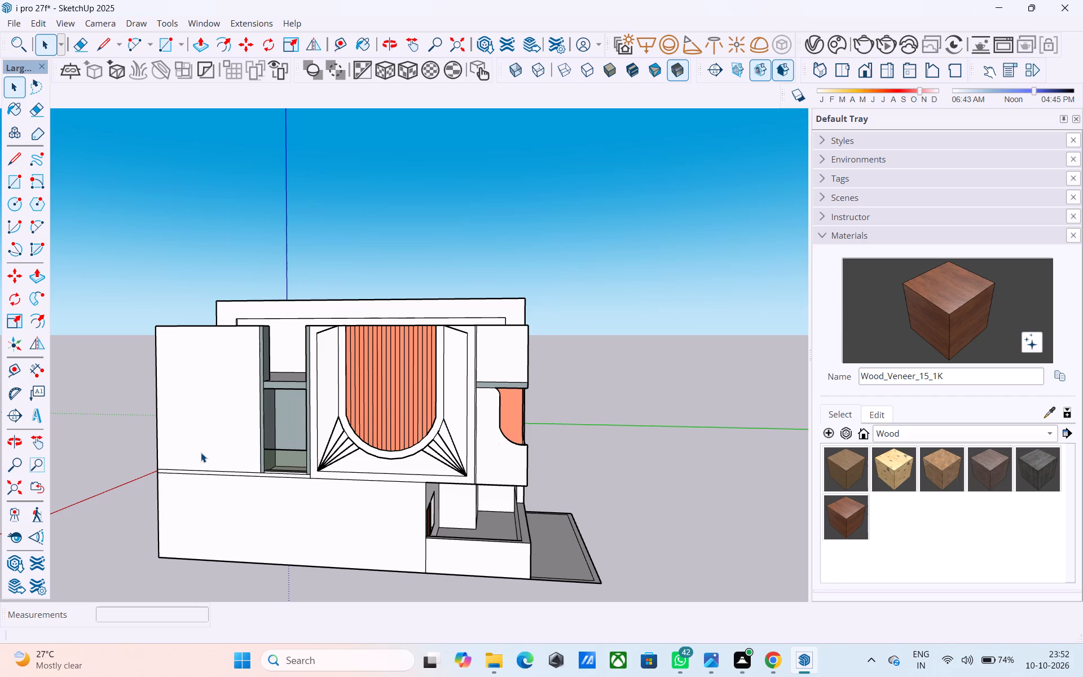
Copy the plain upper wall's vertical edge beside the glazed bay about 13' 5 9/16" toward its far end, then copy it again slightly inward, outlining a narrow strip.
middle_drag(203, 458, 342, 473)
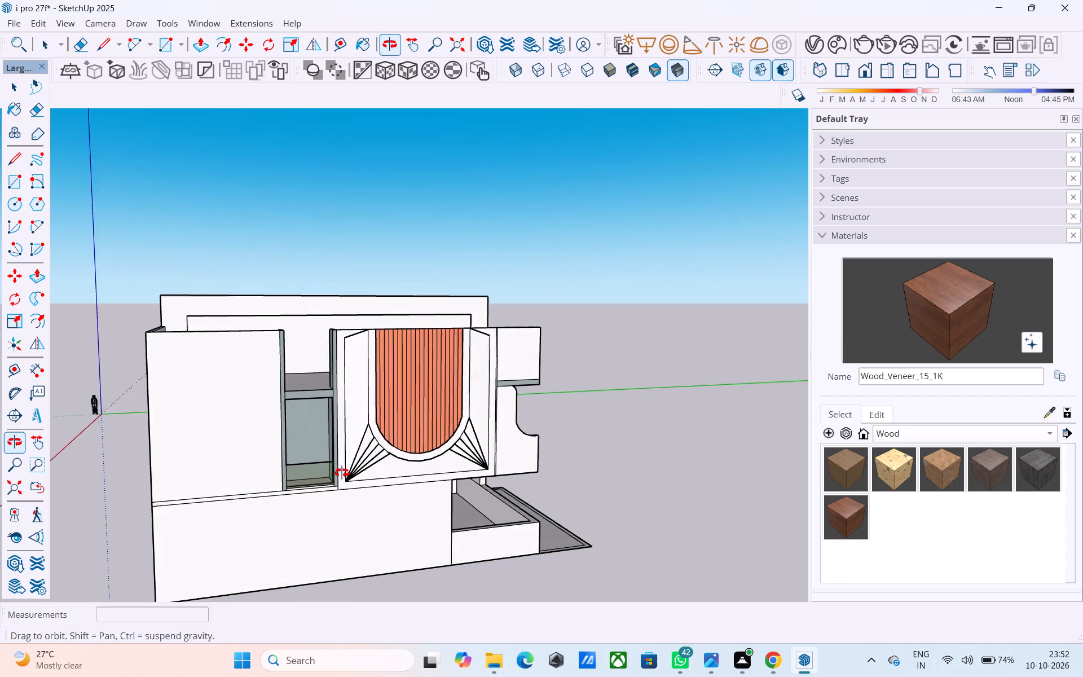
middle_drag(342, 473, 386, 474)
scroll(290, 433, up, 2)
click(294, 431)
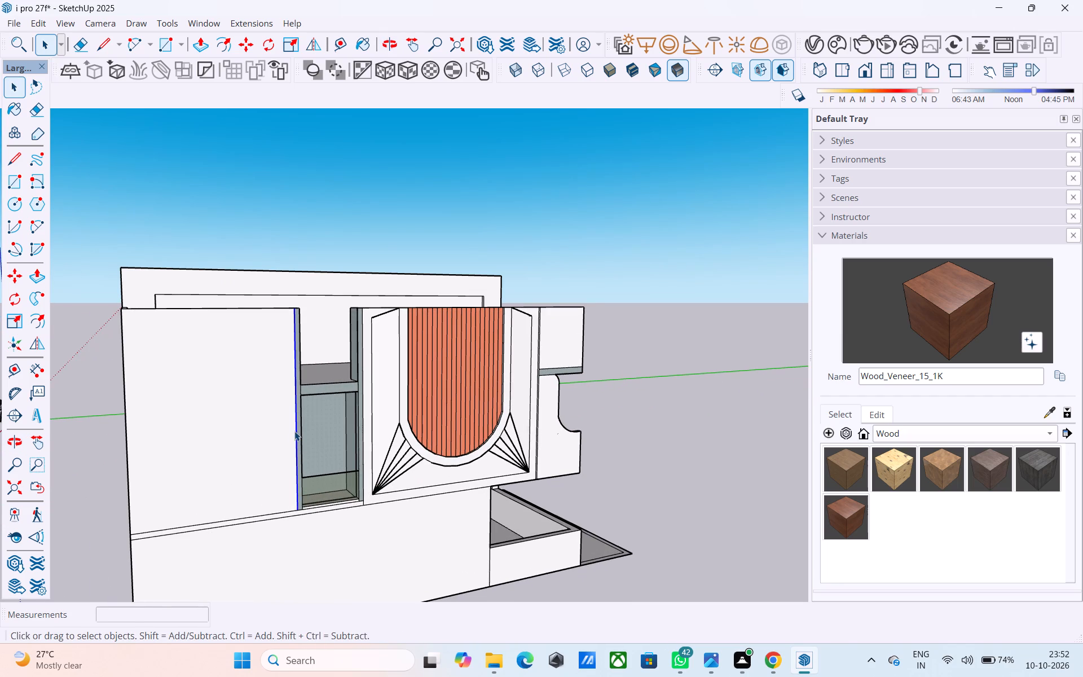
key(m)
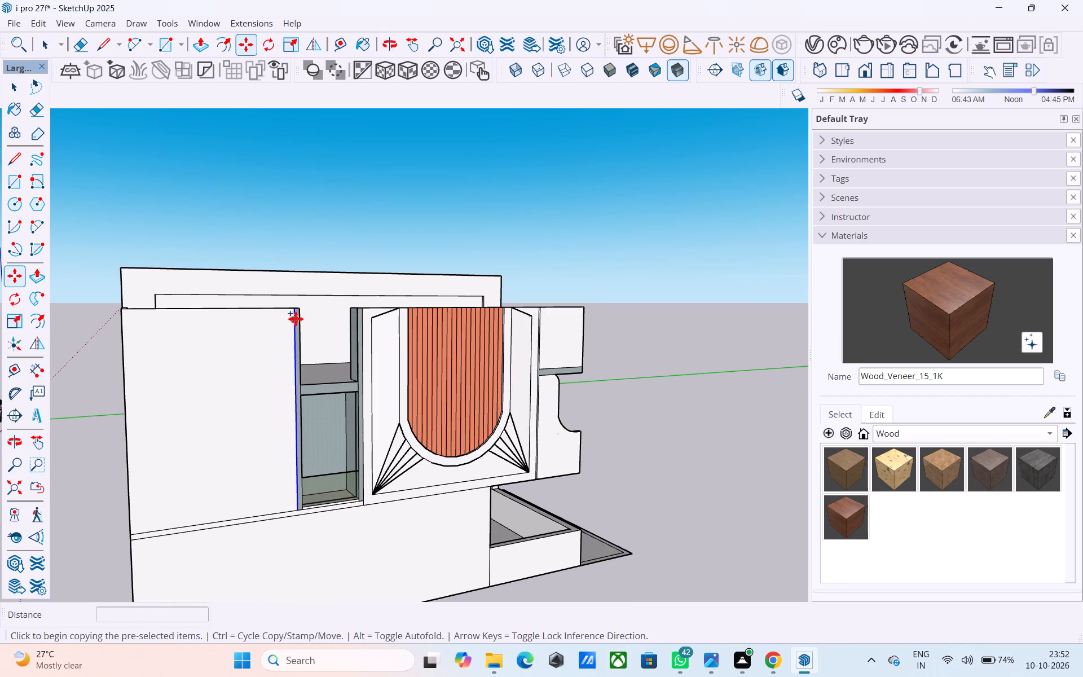
click(294, 314)
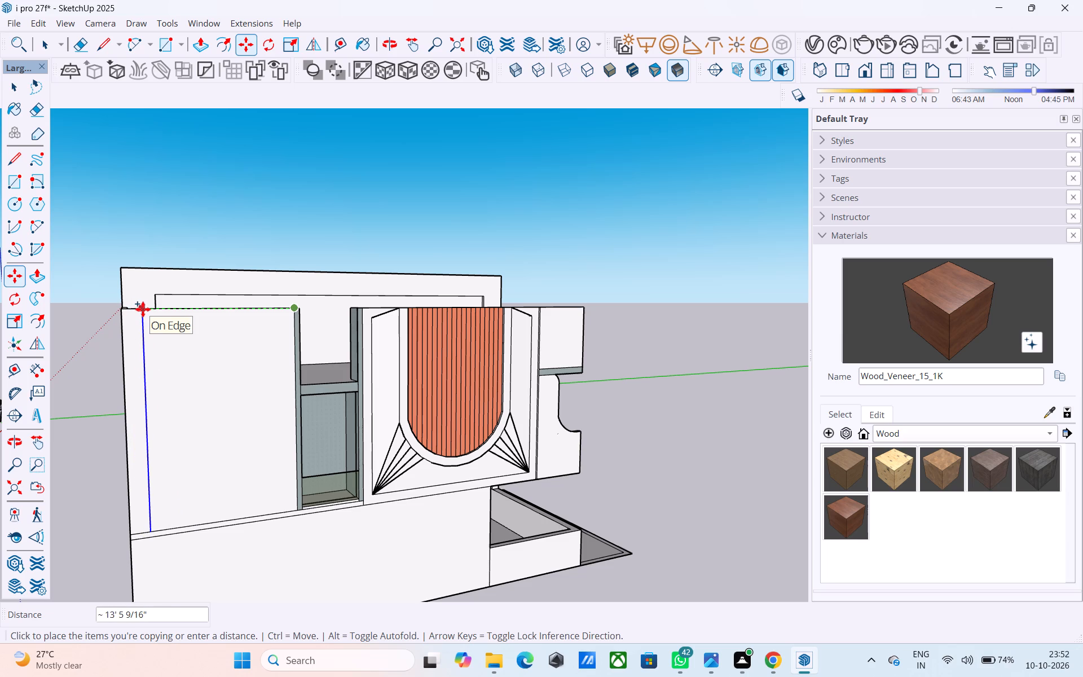
click(143, 309)
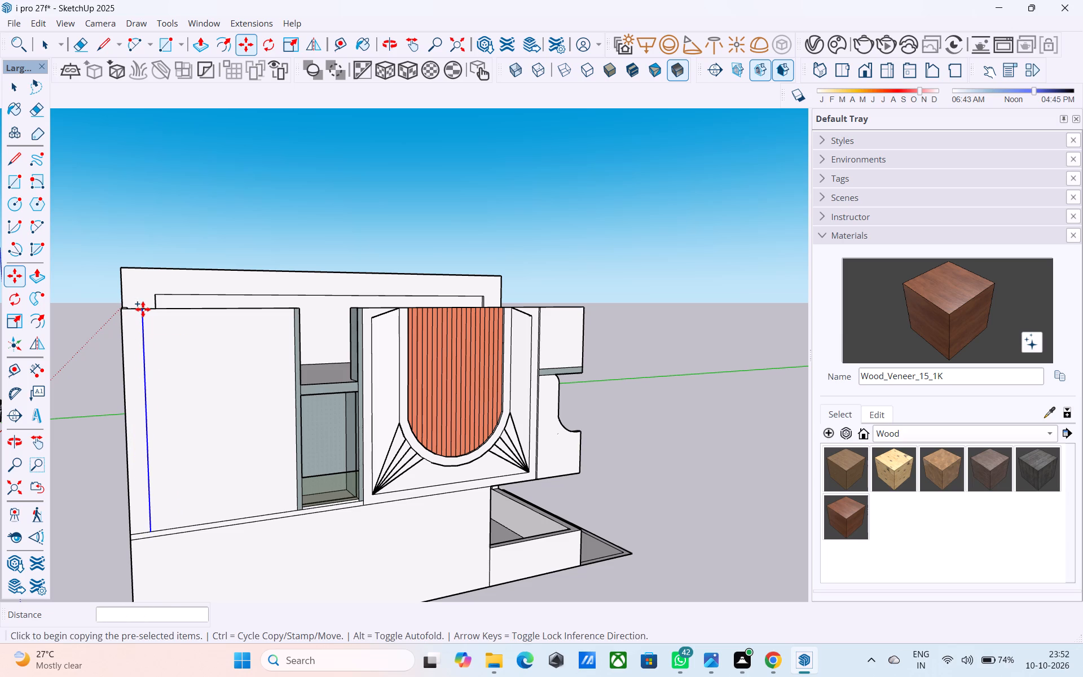
key(m)
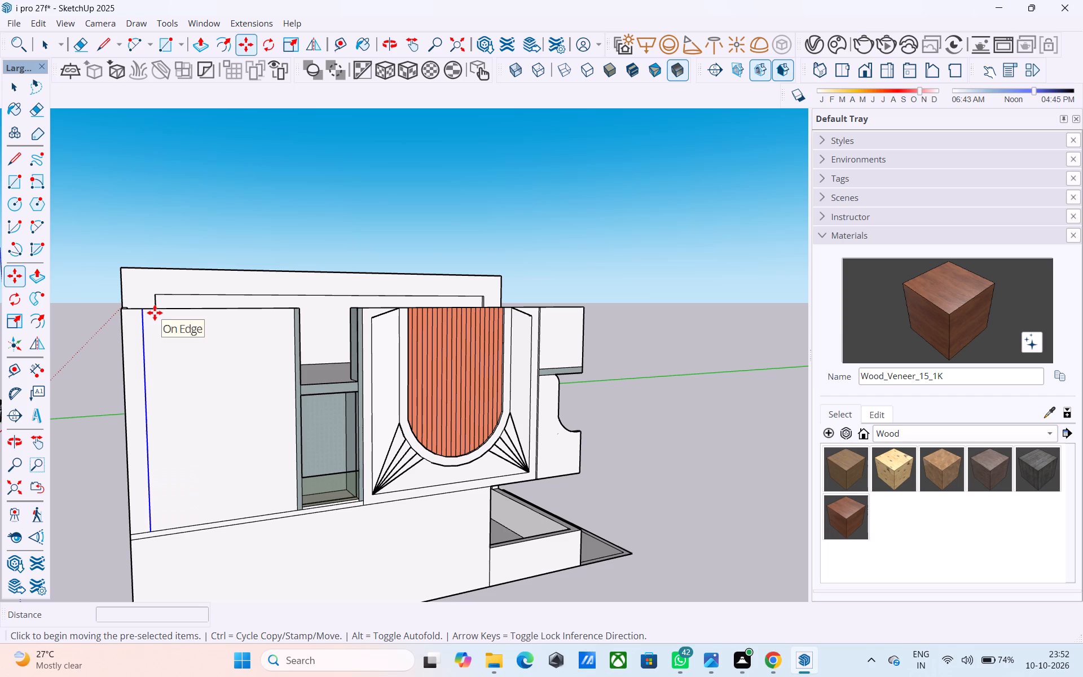
click(144, 311)
click(154, 312)
key(space)
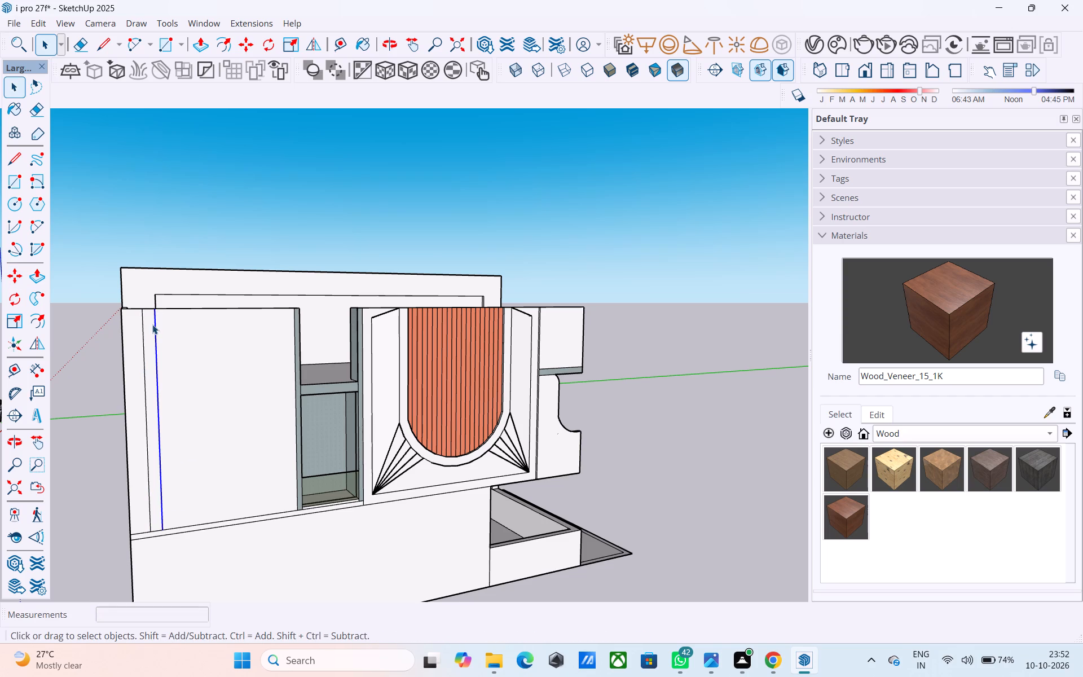
Paint the narrow vertical strip on the plain upper wall with the in-model material ThomThom - Waistcoat2.
click(147, 337)
click(890, 430)
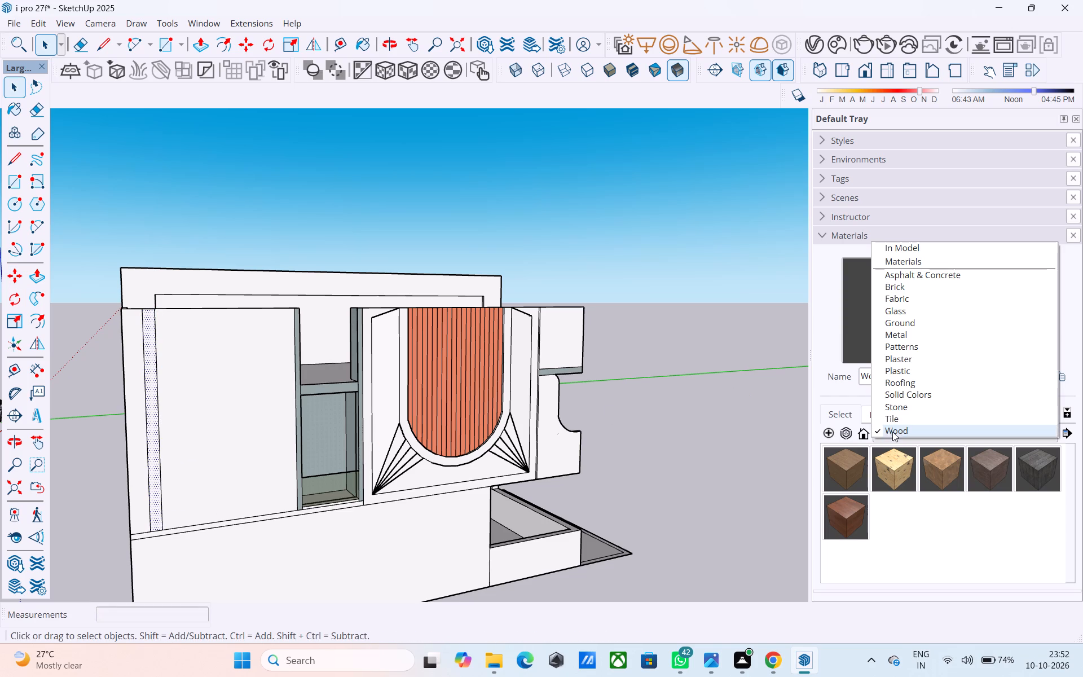
click(901, 253)
scroll(951, 502, down, 1)
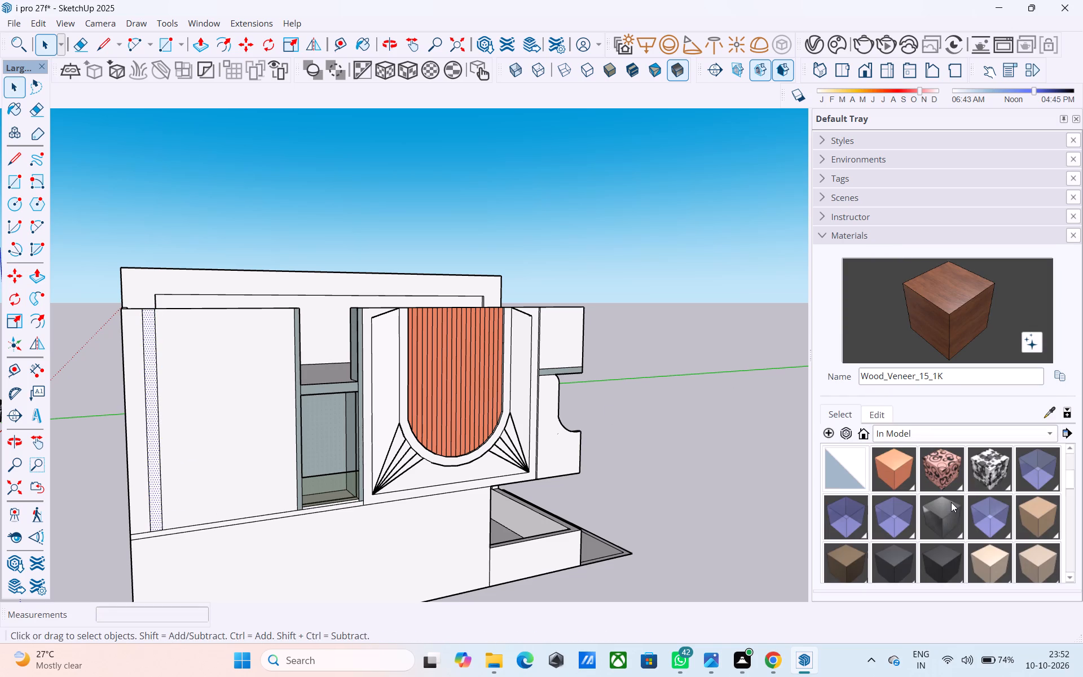
scroll(951, 502, down, 1)
scroll(951, 502, up, 2)
scroll(951, 502, down, 5)
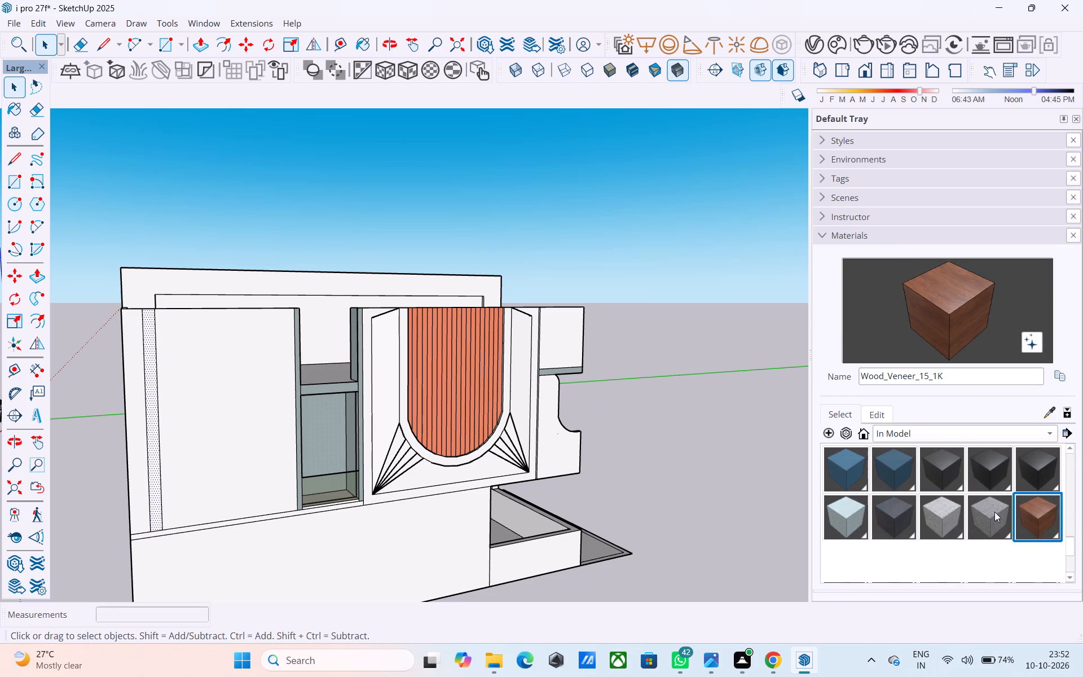
click(995, 512)
scroll(160, 392, up, 3)
click(150, 386)
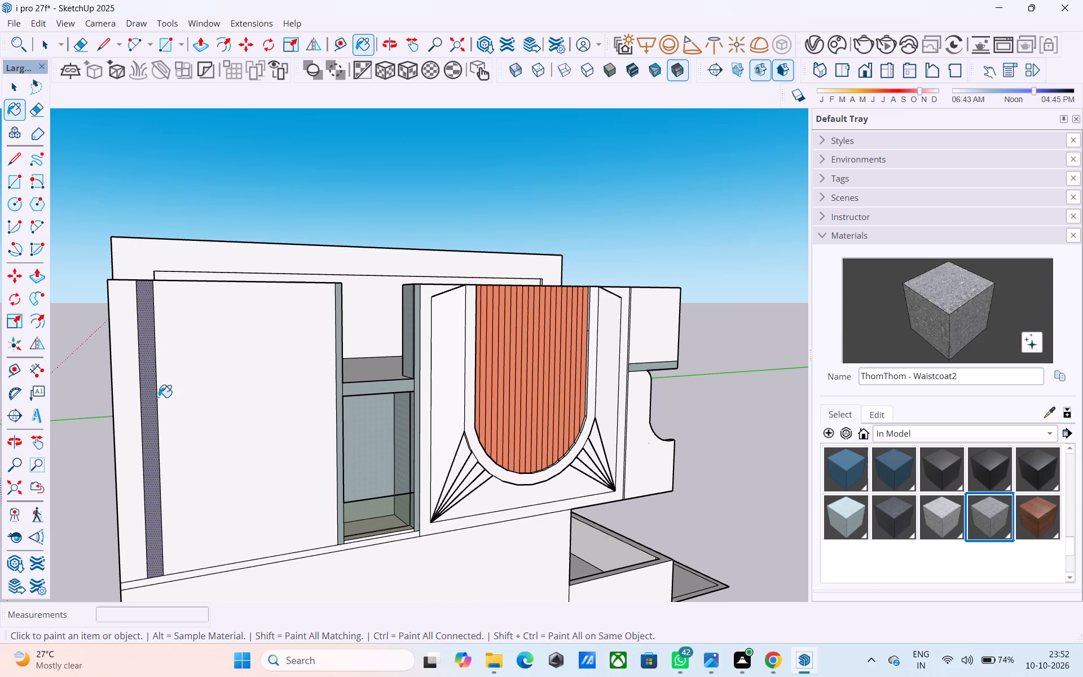
key(space)
scroll(276, 409, down, 7)
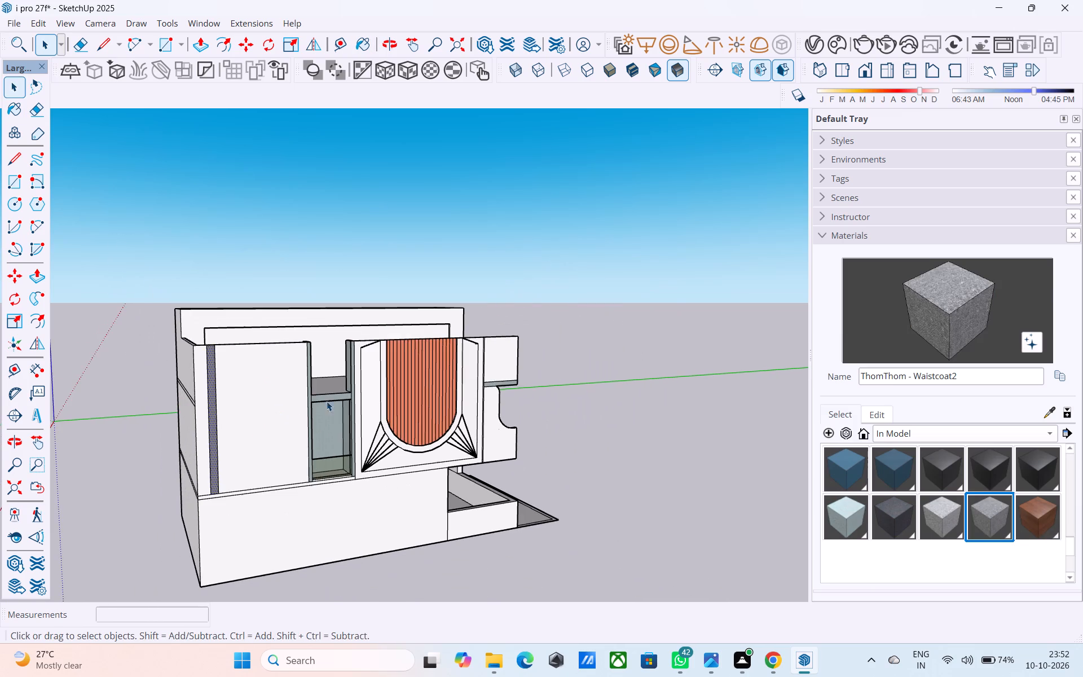
click(556, 298)
Paint the large plain upper wall face beside the narrow strip with Crushed_Rock_Gravel_1K from the Patterns materials.
middle_drag(378, 346, 217, 383)
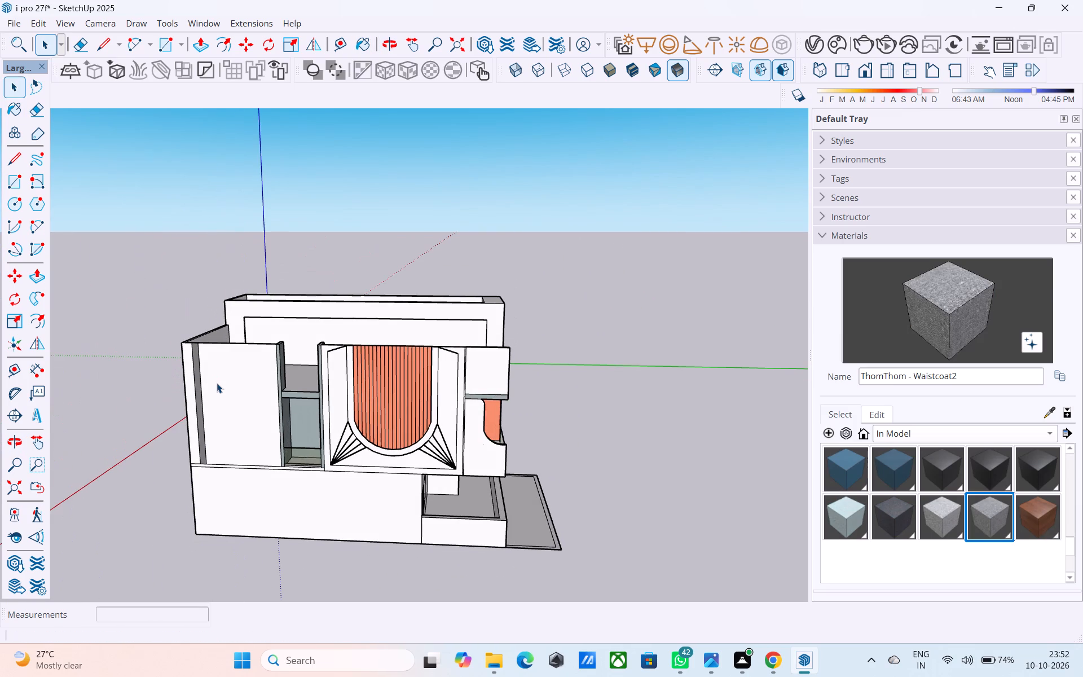
click(227, 395)
middle_drag(208, 385, 210, 385)
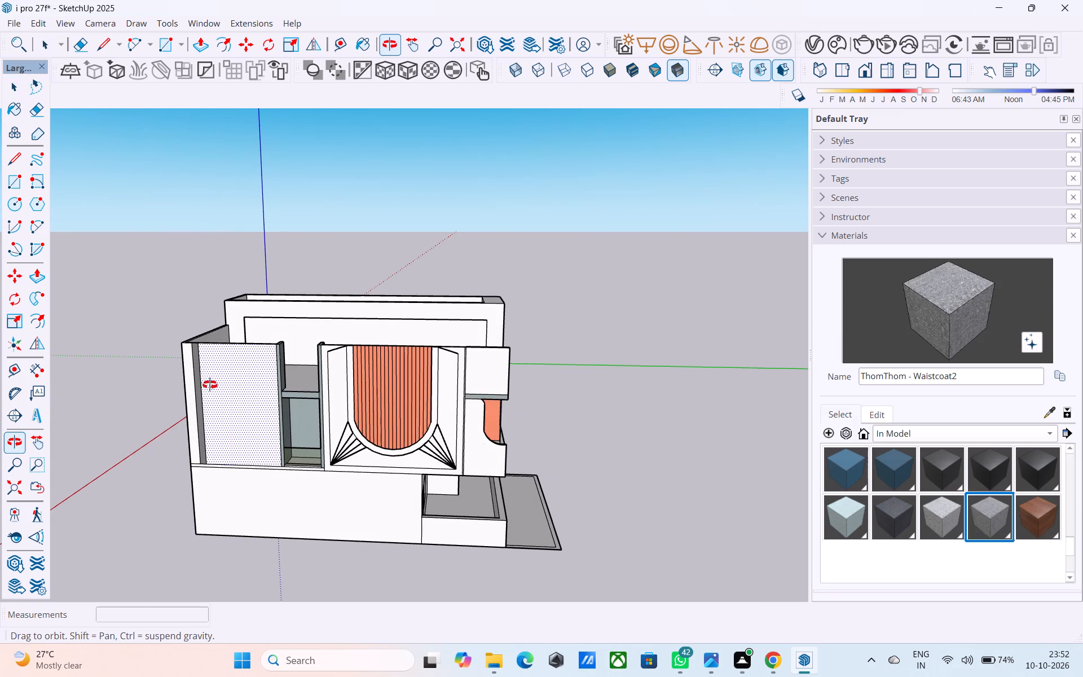
middle_drag(210, 385, 345, 357)
click(917, 433)
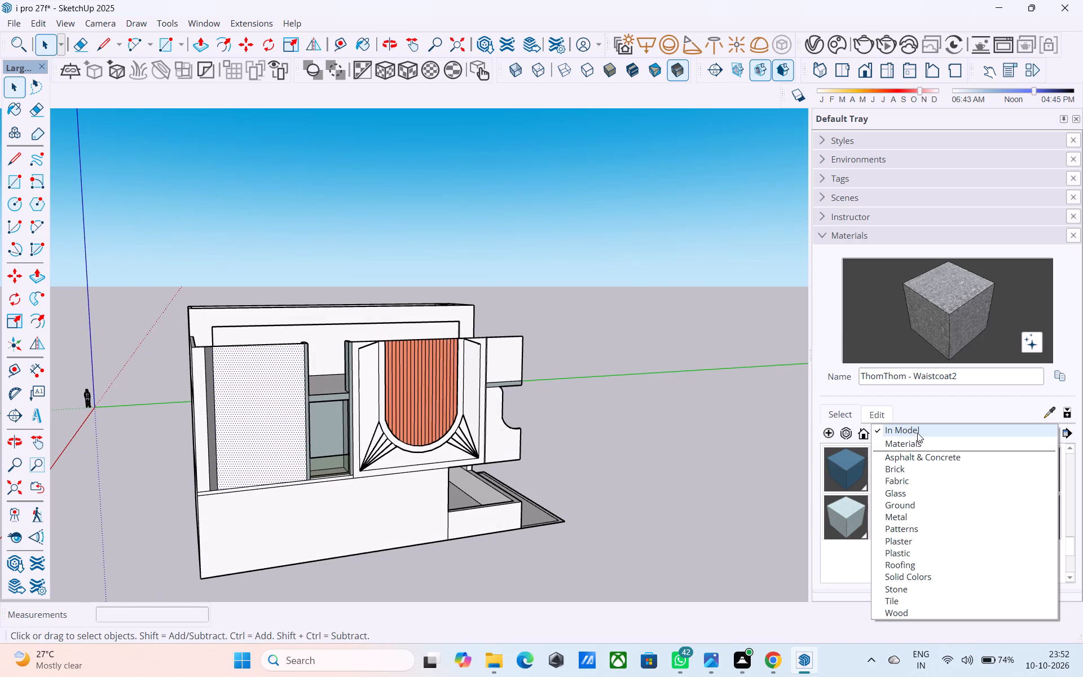
click(922, 529)
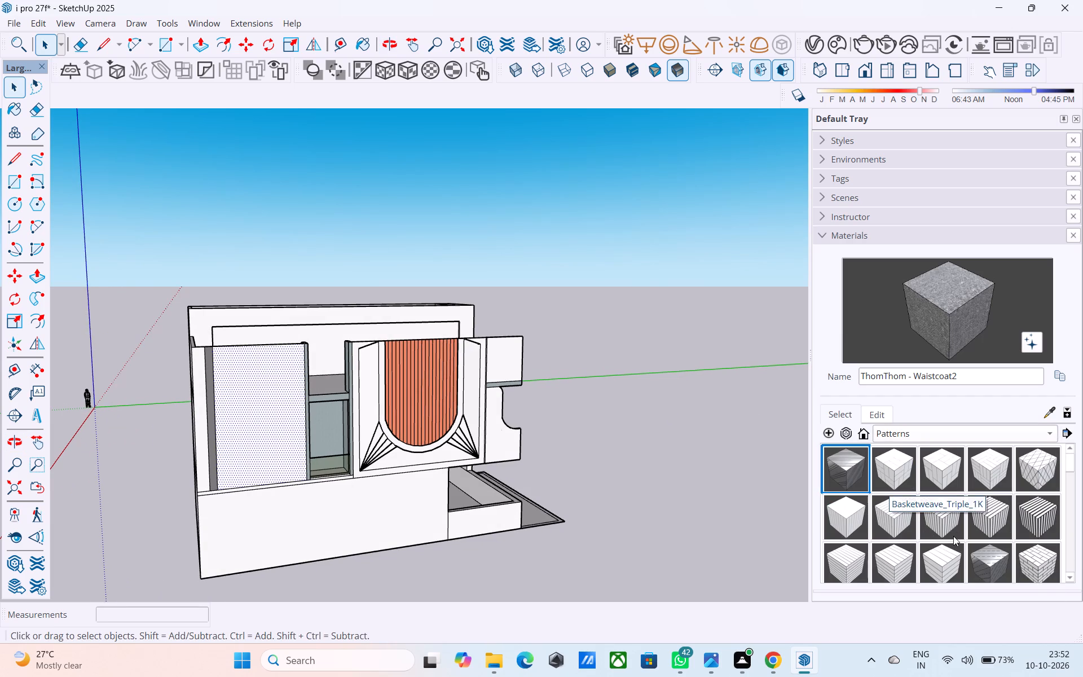
scroll(952, 536, down, 3)
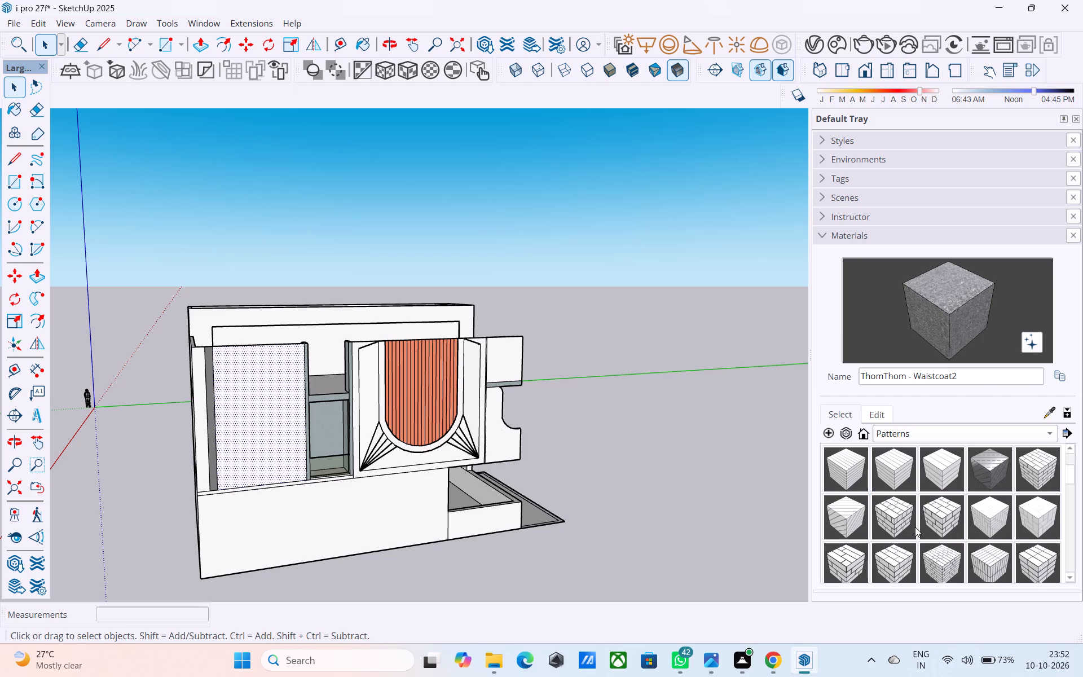
scroll(915, 525, down, 4)
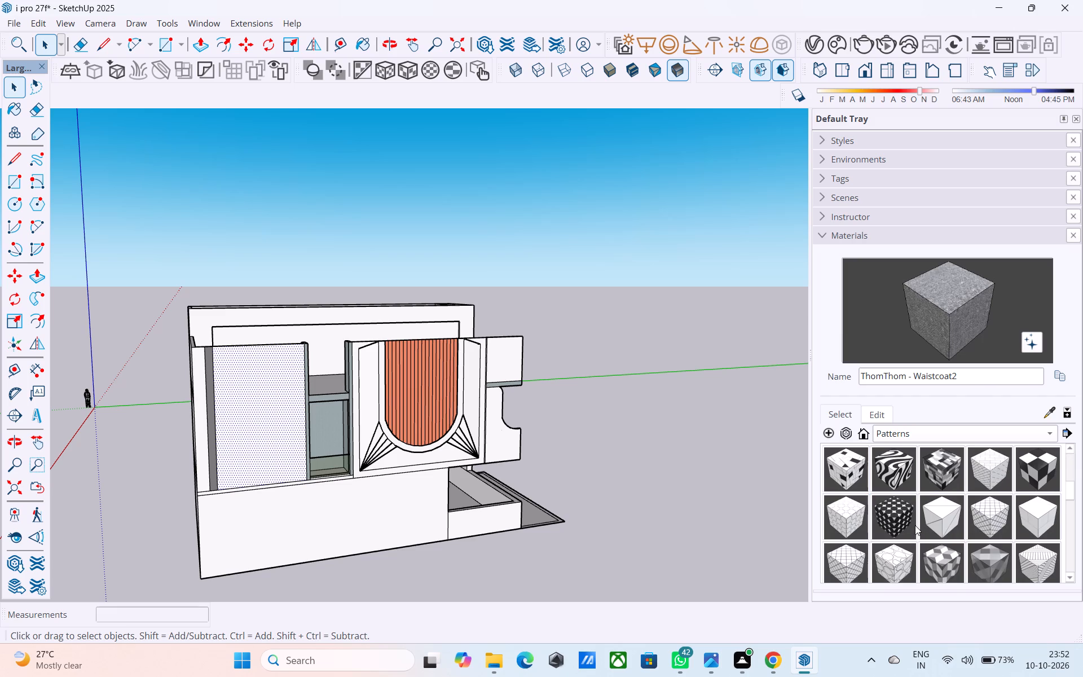
scroll(915, 525, down, 1)
click(883, 517)
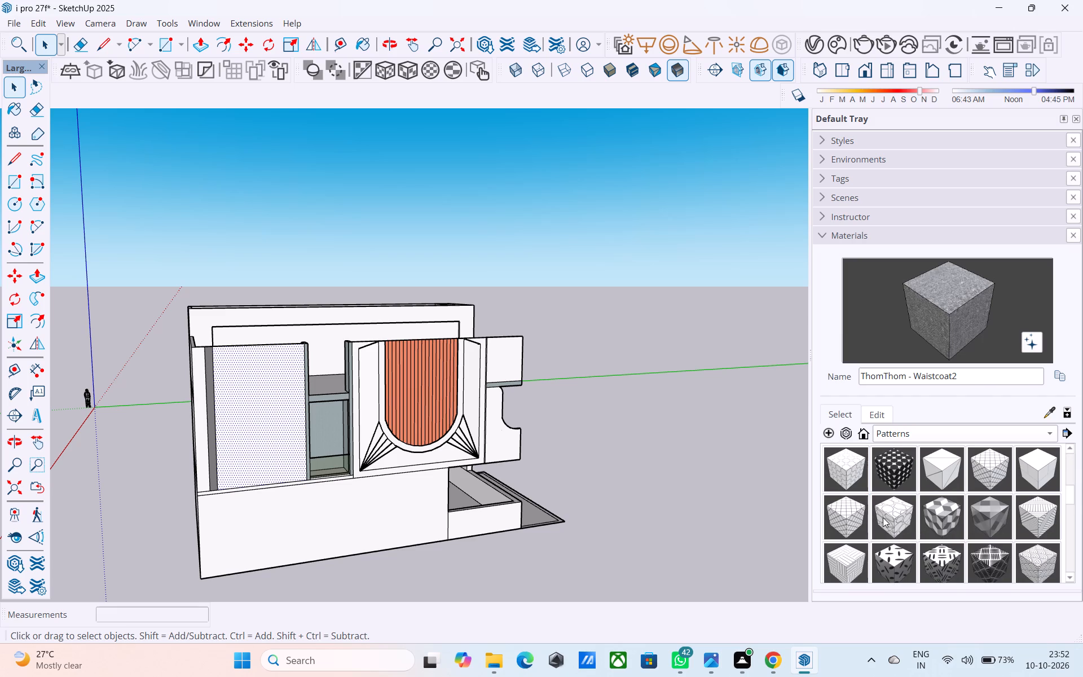
click(233, 403)
scroll(238, 405, up, 4)
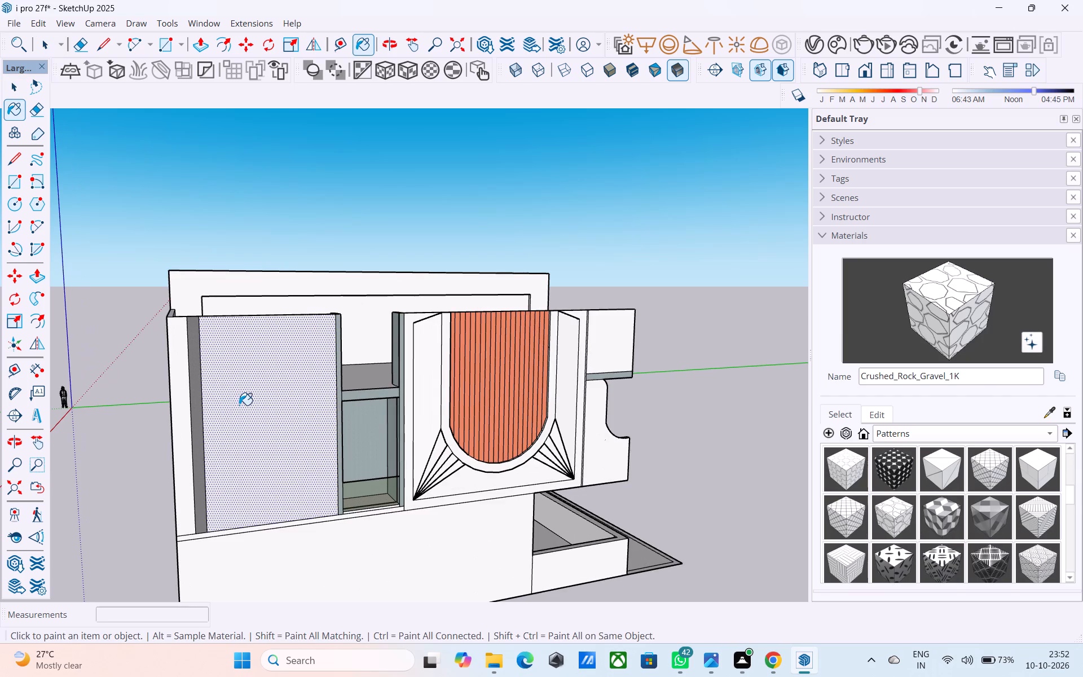
Set the Crushed_Rock_Gravel_1K texture size to 5' by 5'.
click(877, 410)
scroll(873, 498, down, 2)
click(873, 498)
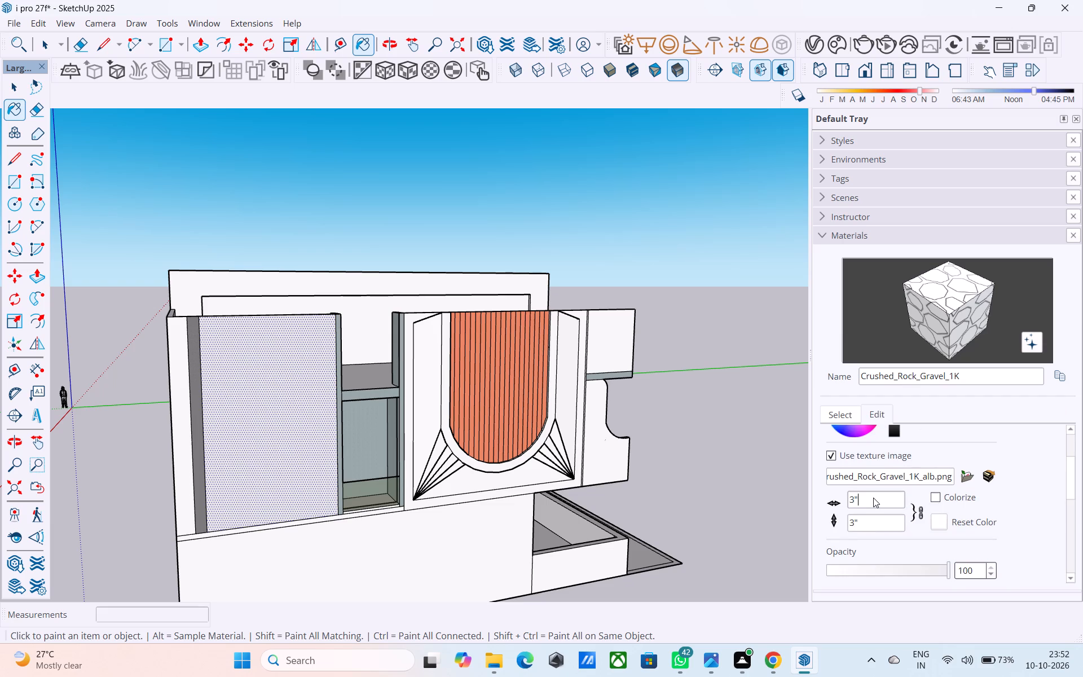
key(BackSpace)
key(BackSpace)
key(BackSpace)
key(6)
key(shift+quotedbl)
key(Return)
key(BackSpace)
key(BackSpace)
key(BackSpace)
text(5')
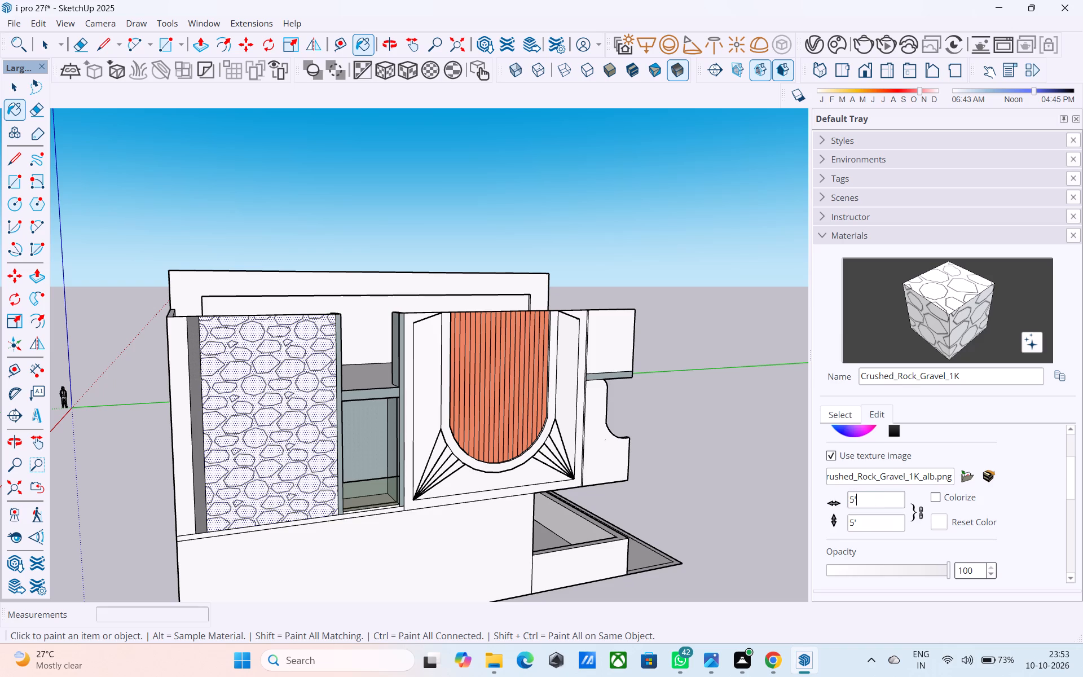
key(space)
key(space)
key(space)
key(space)
scroll(865, 442, up, 1)
click(842, 415)
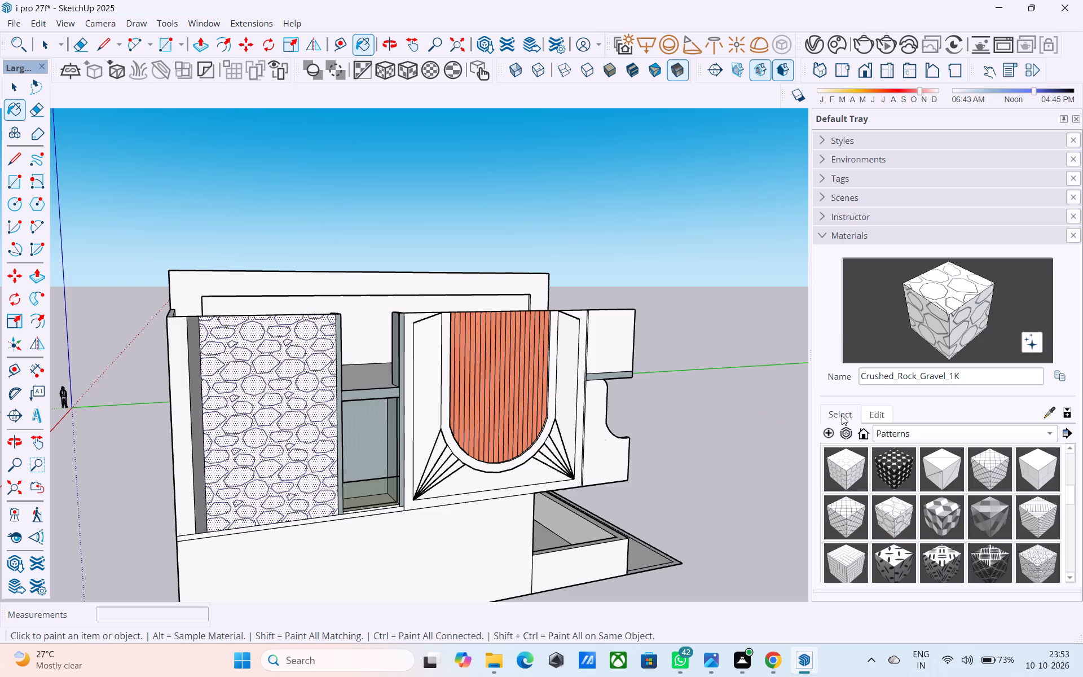
click(782, 415)
Paint the two upright posts and the crossbar of the bay beside the stone wall with the in-model material ThomThom - Waistcoat2.
scroll(679, 416, down, 5)
middle_drag(679, 416, 262, 466)
key(space)
click(636, 401)
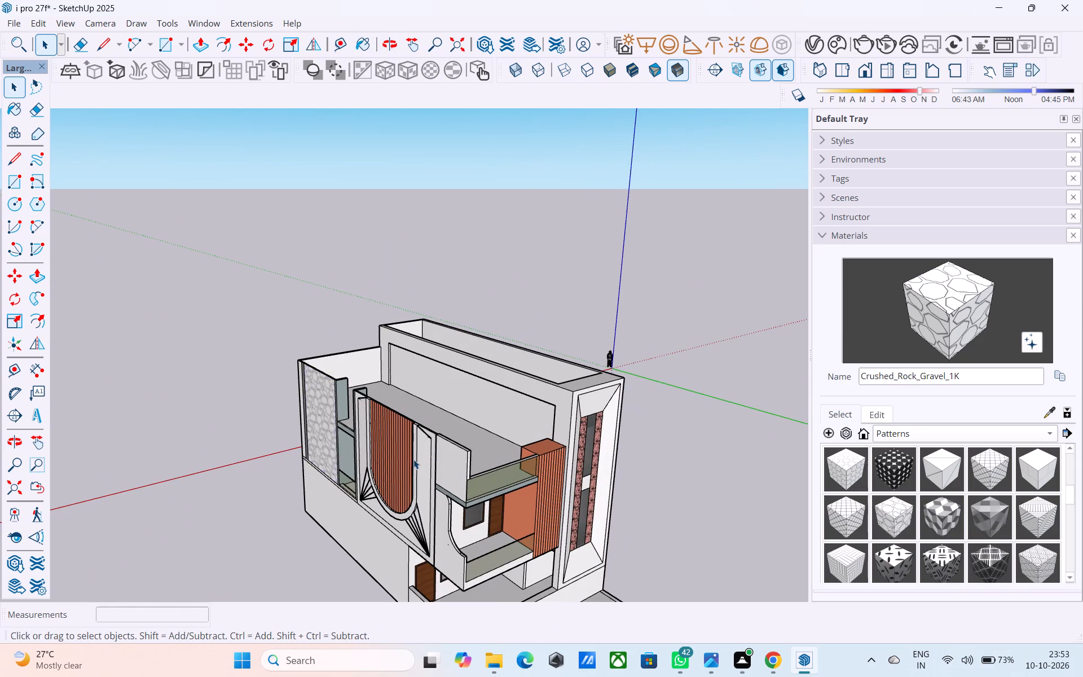
middle_drag(413, 459, 525, 344)
scroll(510, 346, down, 4)
middle_drag(421, 389, 447, 402)
scroll(421, 423, up, 11)
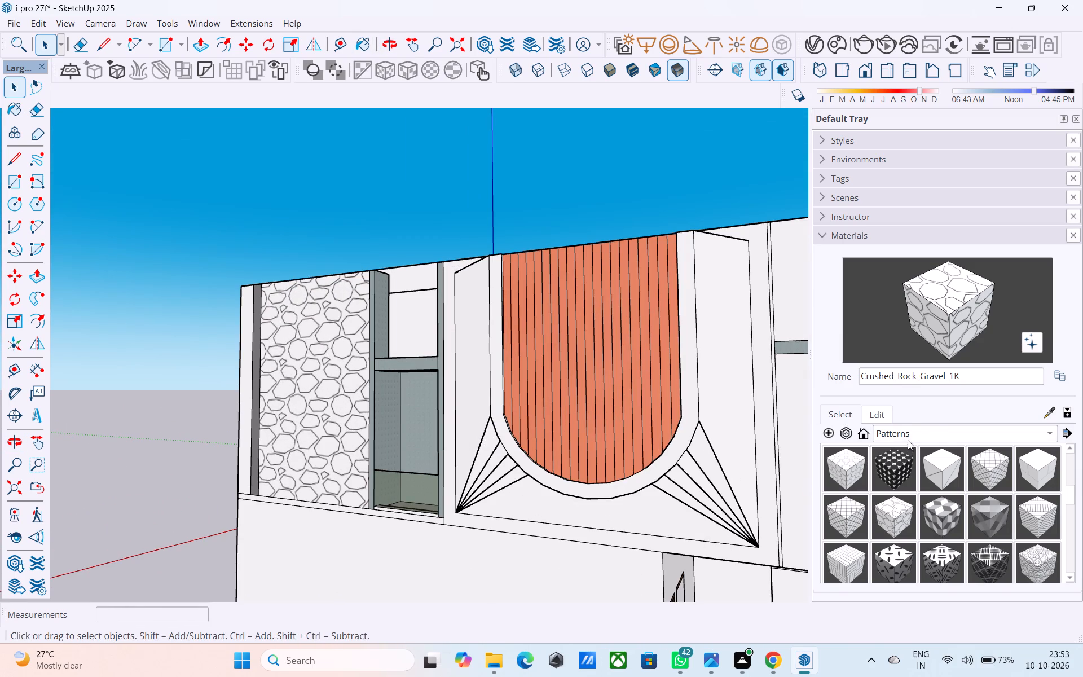
click(905, 436)
click(895, 326)
scroll(957, 496, down, 5)
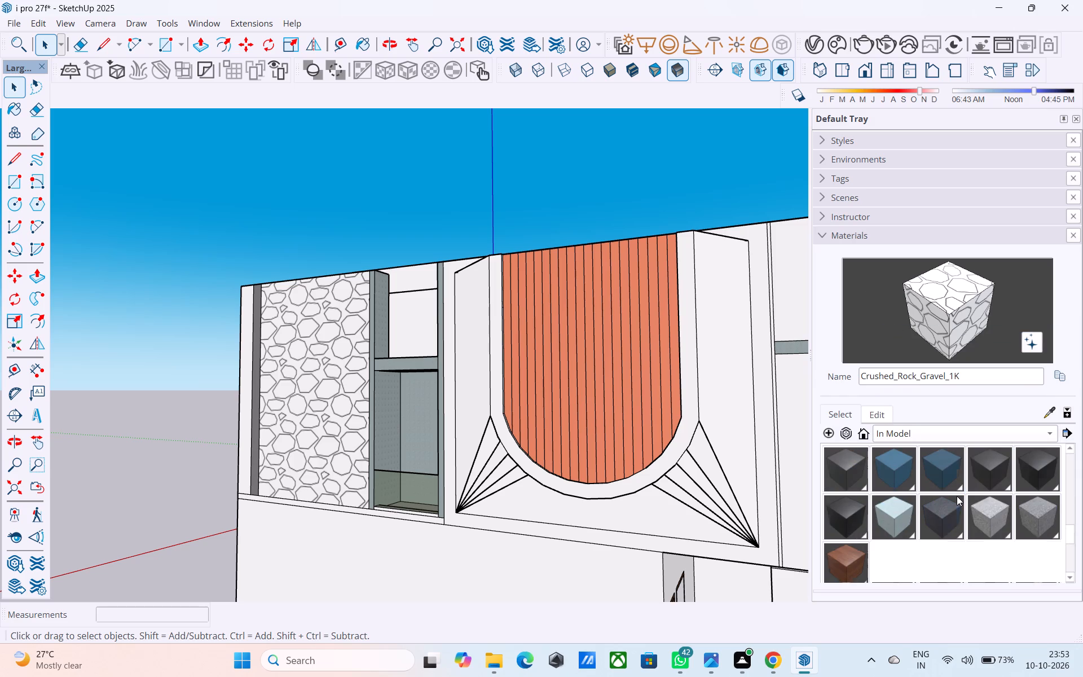
click(1043, 518)
scroll(395, 346, up, 6)
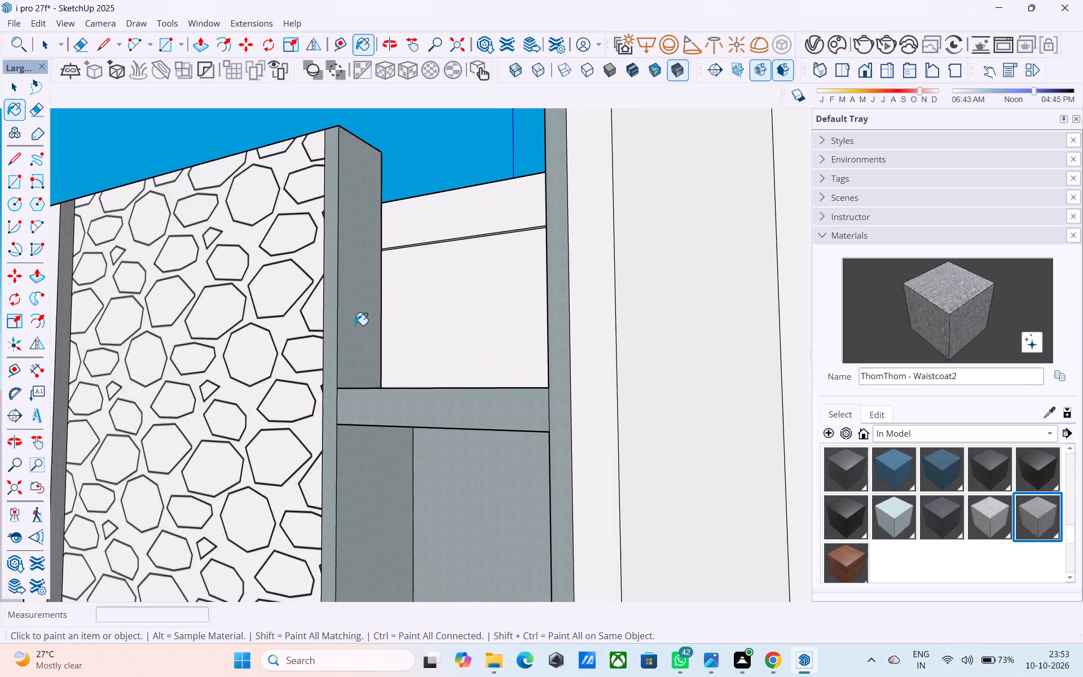
click(355, 325)
click(333, 322)
click(367, 408)
middle_drag(366, 404, 521, 379)
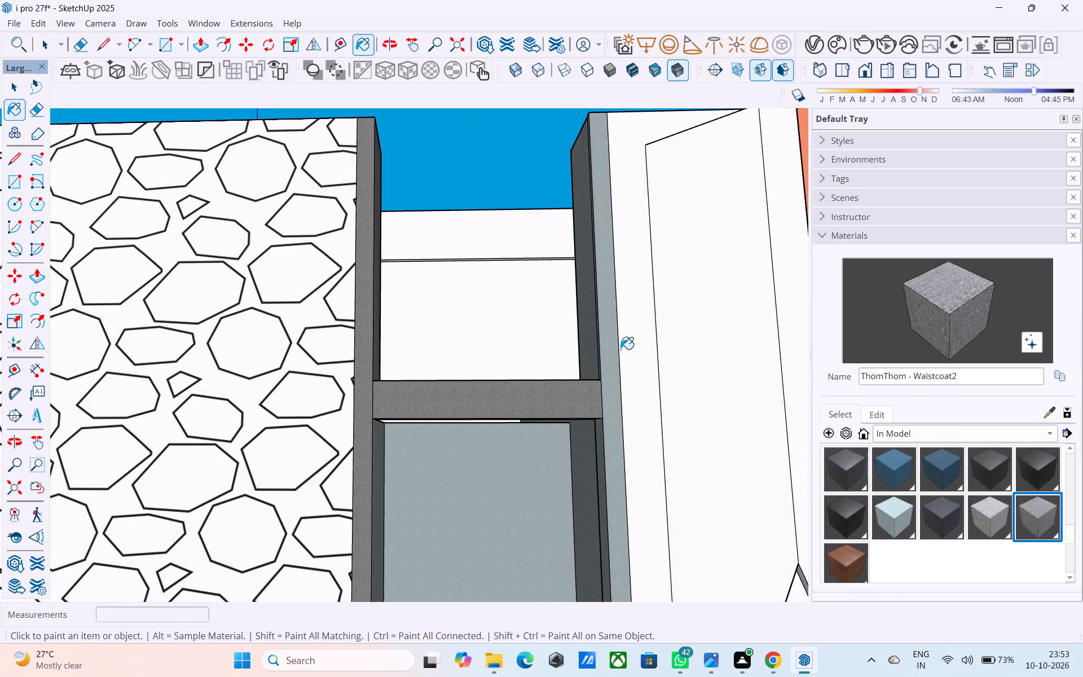
click(607, 345)
click(593, 330)
Paint the back and side faces inside the bay's recess below the crossbar with ThomThom - Waistcoat2.
scroll(580, 349, down, 4)
middle_drag(586, 397, 664, 443)
scroll(608, 466, up, 3)
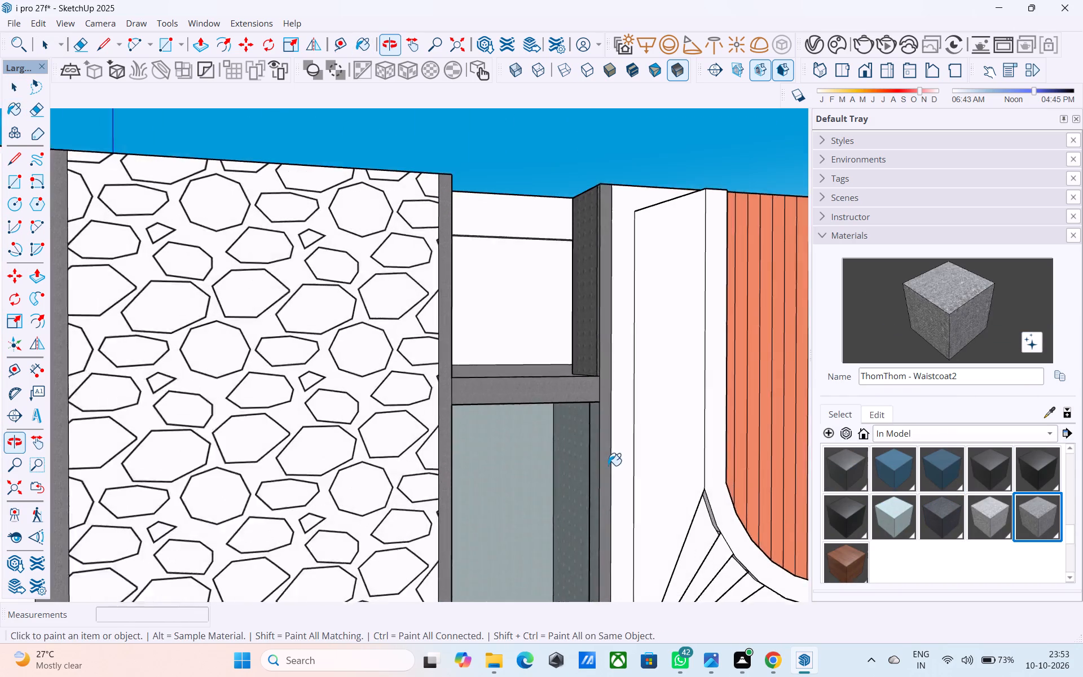
scroll(608, 465, up, 2)
click(565, 447)
click(513, 445)
scroll(508, 445, up, 1)
middle_drag(457, 446, 345, 442)
scroll(345, 441, down, 1)
click(305, 431)
Paint the remaining terrace-side face and the top faces of the bay's two posts with ThomThom - Waistcoat2.
scroll(316, 402, down, 12)
middle_drag(356, 413, 237, 594)
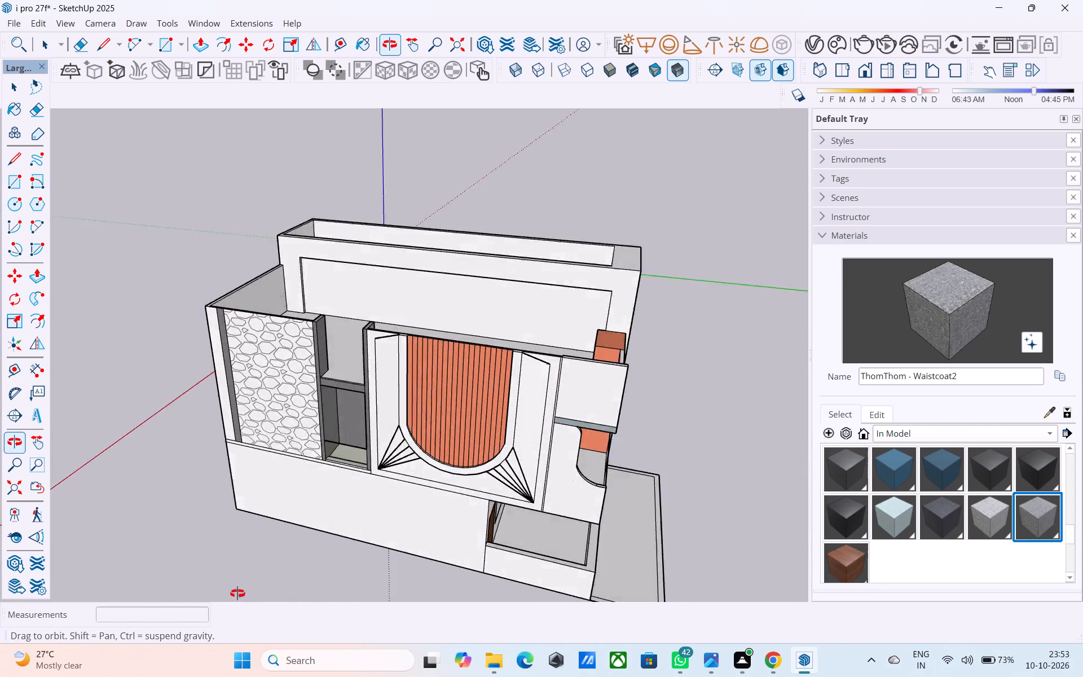
middle_drag(237, 594, 178, 617)
middle_drag(463, 353, 262, 379)
scroll(312, 333, up, 4)
key(space)
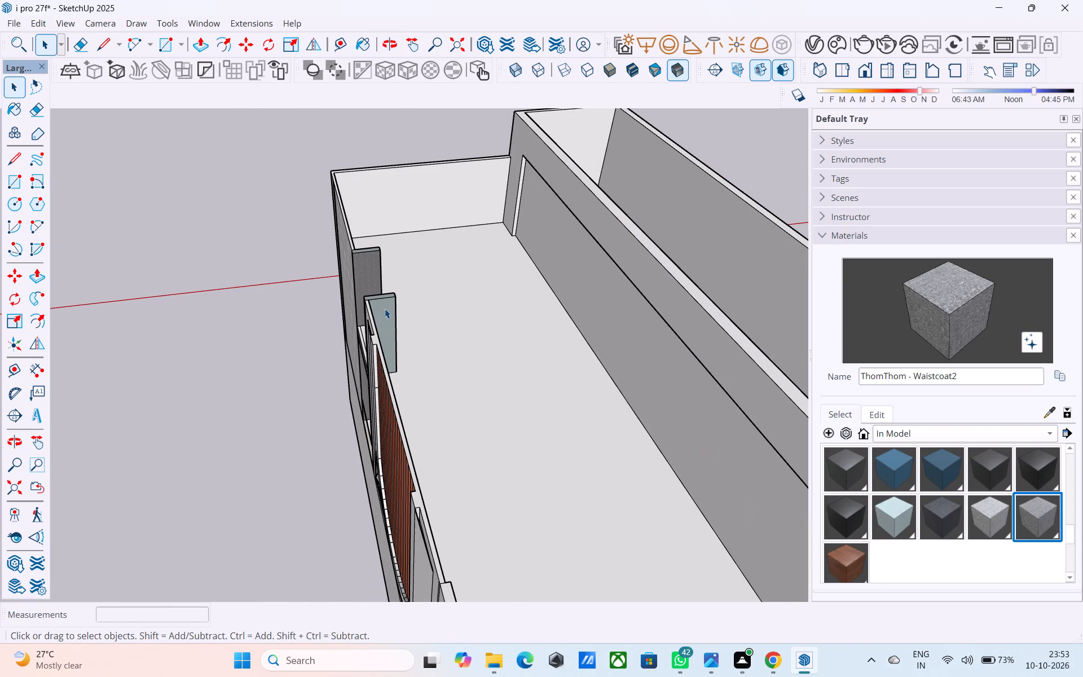
key(b)
click(385, 309)
middle_drag(386, 306, 142, 367)
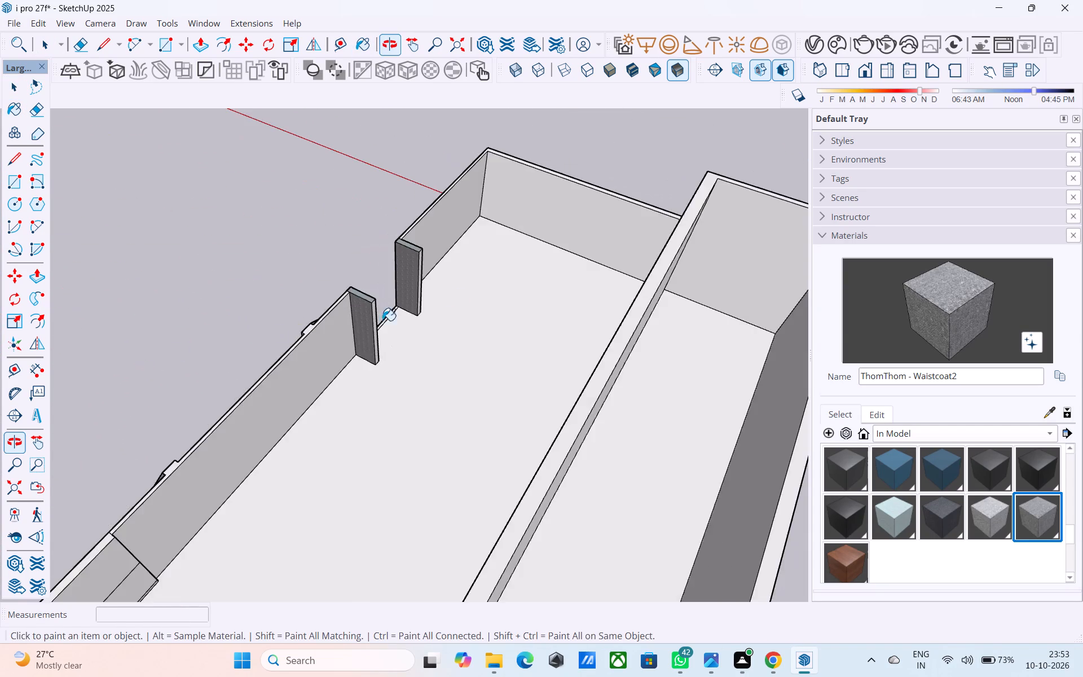
scroll(449, 302, up, 7)
click(305, 289)
click(409, 181)
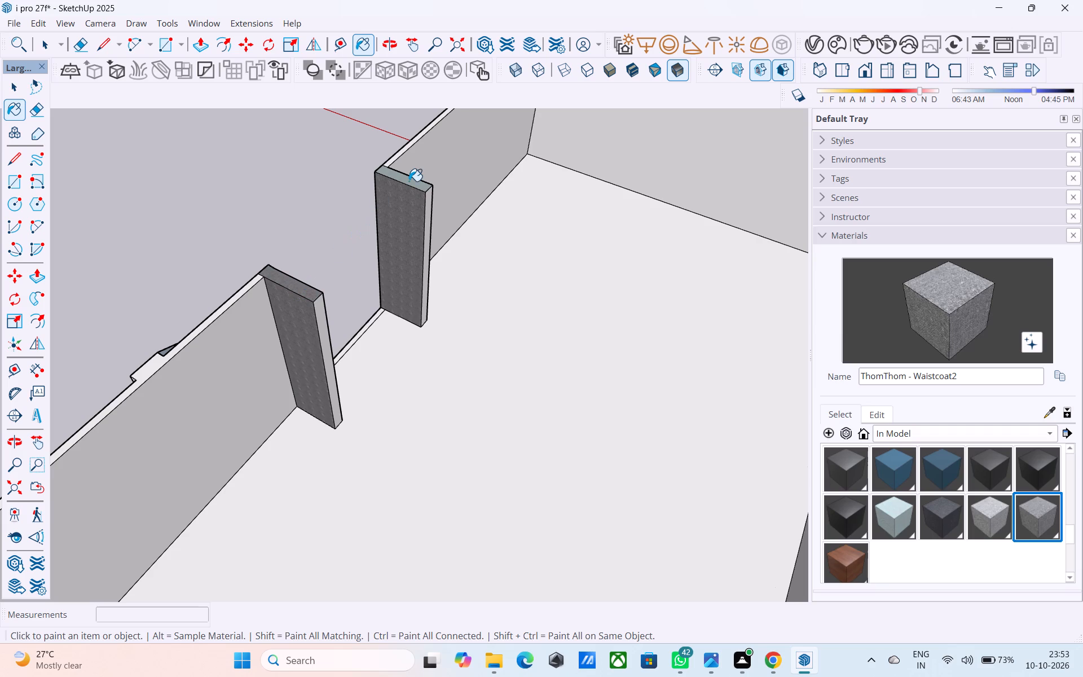
Save the model.
key(space)
middle_drag(267, 242, 578, 189)
scroll(271, 243, down, 1)
scroll(540, 196, down, 4)
middle_drag(252, 315, 503, 234)
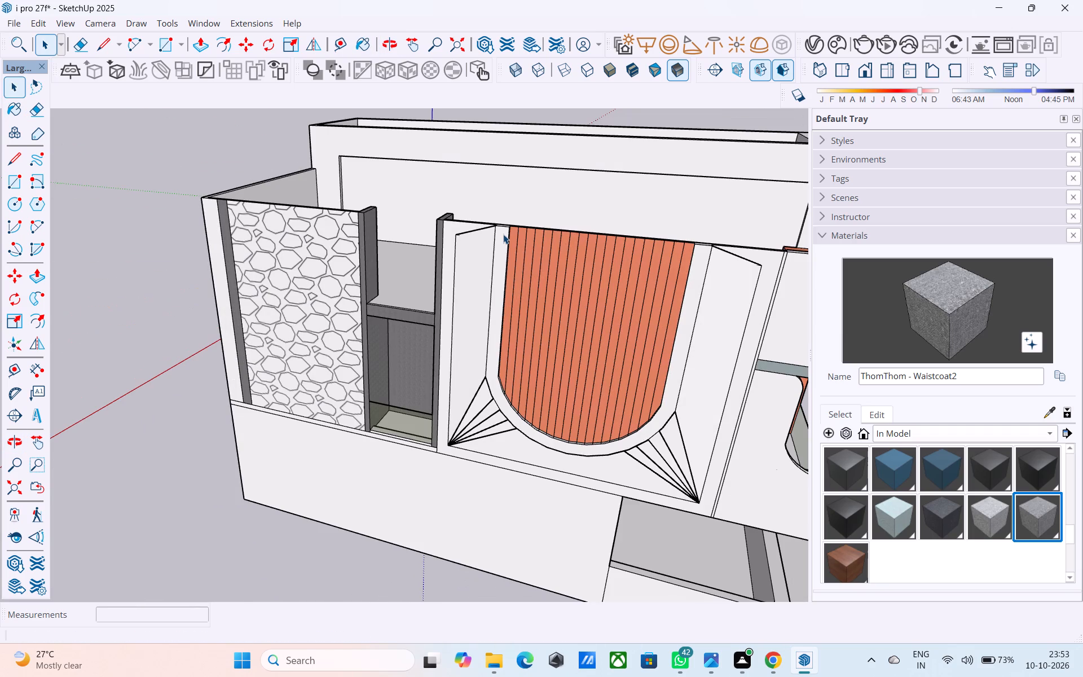
key(ctrl+s)
Examine the stone-clad side, the balconies and the front facade from several angles.
scroll(496, 241, down, 3)
middle_drag(495, 269, 340, 265)
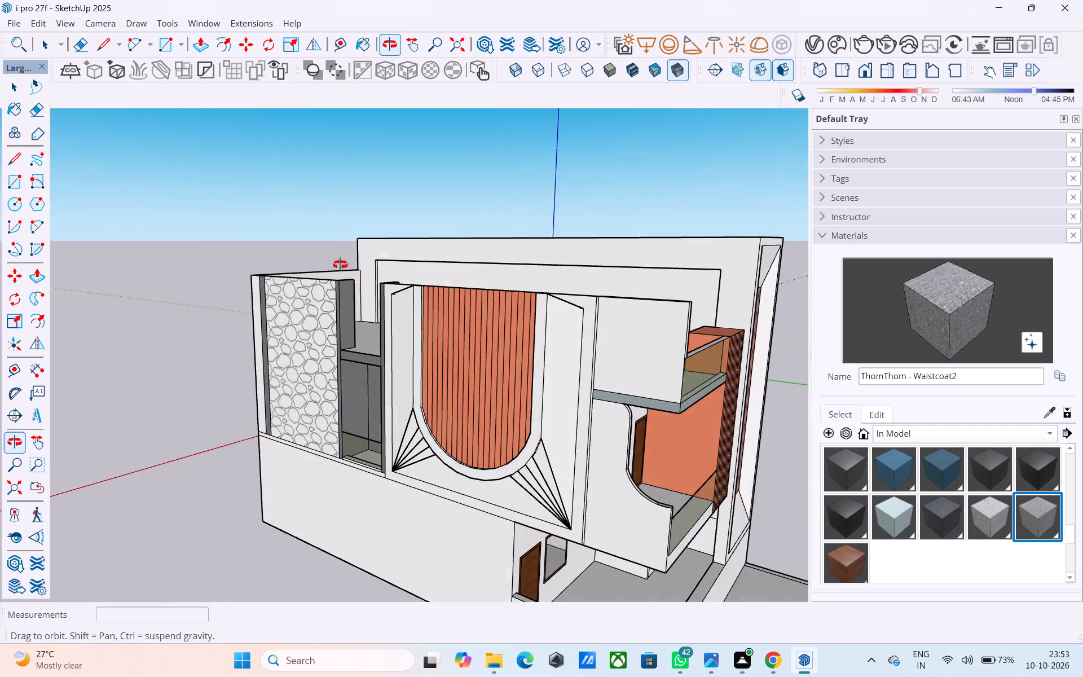
middle_drag(340, 265, 334, 261)
shift+middle_drag(423, 362, 241, 291)
scroll(400, 278, down, 1)
scroll(411, 341, down, 1)
middle_drag(413, 342, 347, 320)
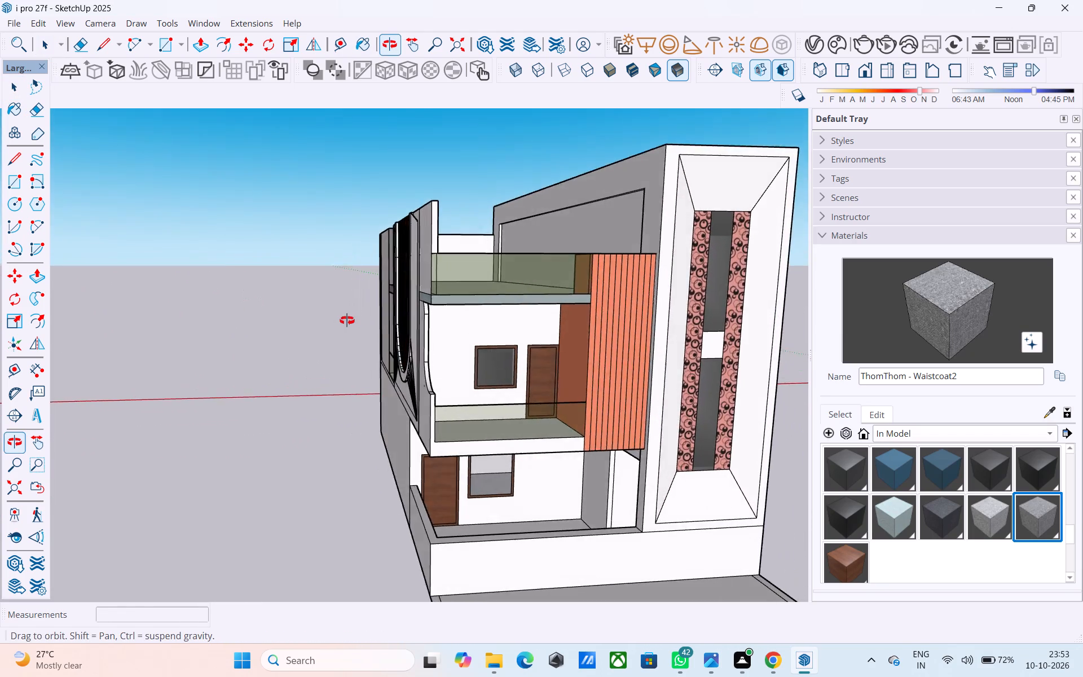
middle_drag(347, 320, 402, 297)
scroll(397, 297, down, 2)
middle_drag(394, 310, 329, 328)
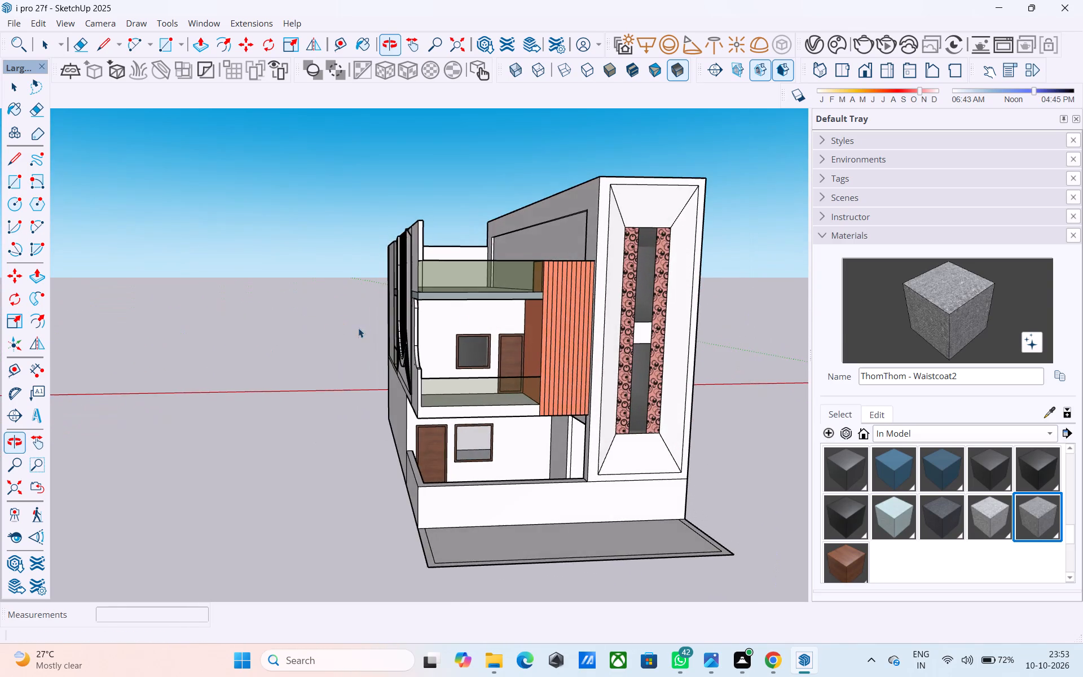
middle_drag(493, 307, 644, 315)
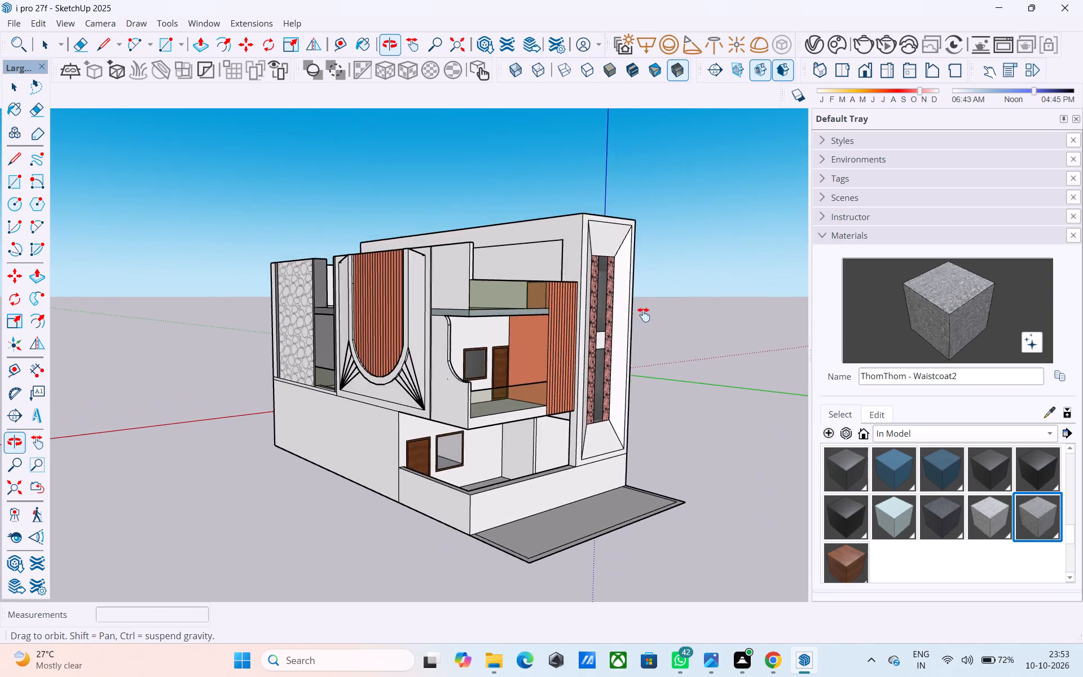
middle_drag(644, 315, 447, 326)
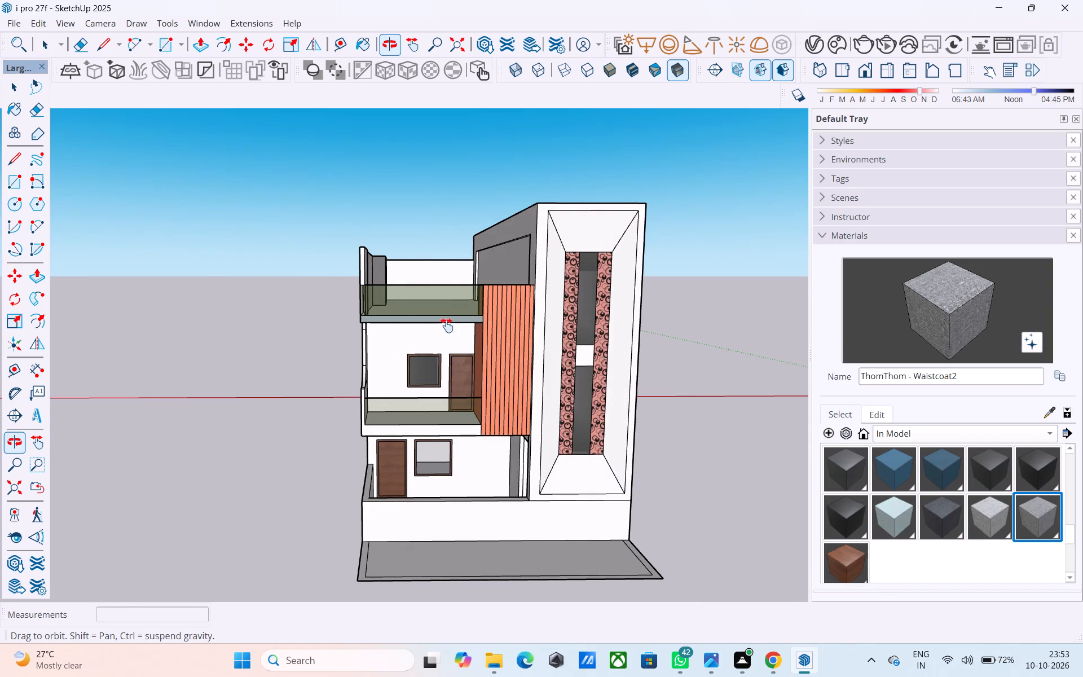
middle_drag(447, 326, 512, 316)
scroll(505, 328, down, 1)
shift+middle_drag(505, 326, 479, 315)
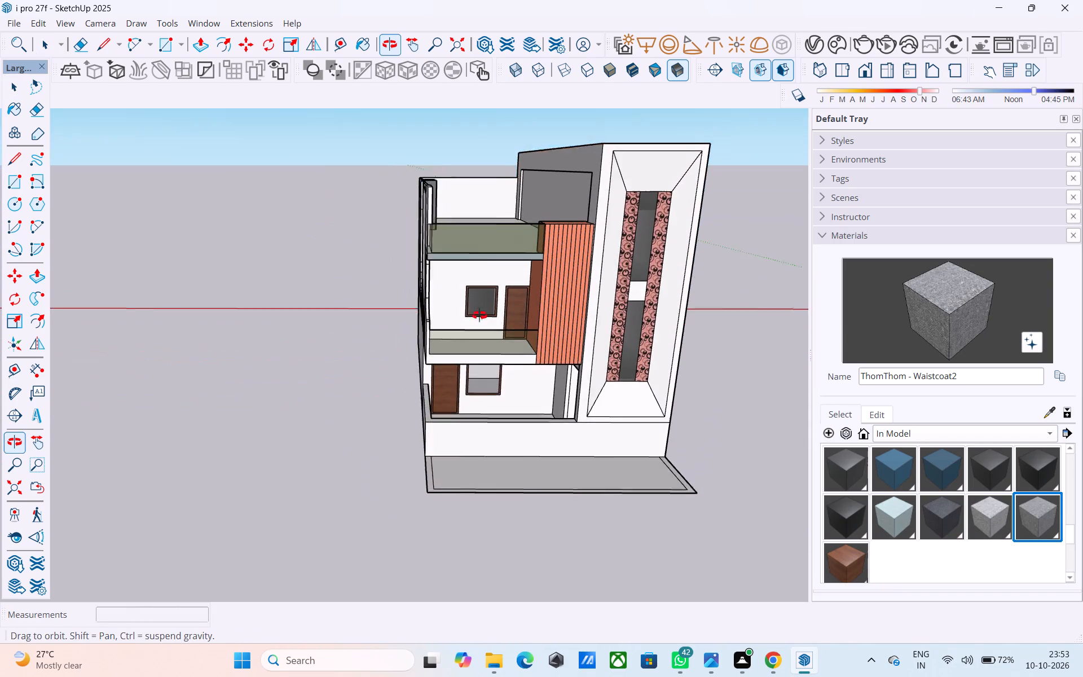
shift+middle_drag(479, 315, 476, 319)
Draw a short line across the top face of the low front compound wall, near its corner on the ground-floor door side.
scroll(410, 455, up, 3)
middle_drag(457, 442, 417, 522)
scroll(417, 517, up, 4)
key(l)
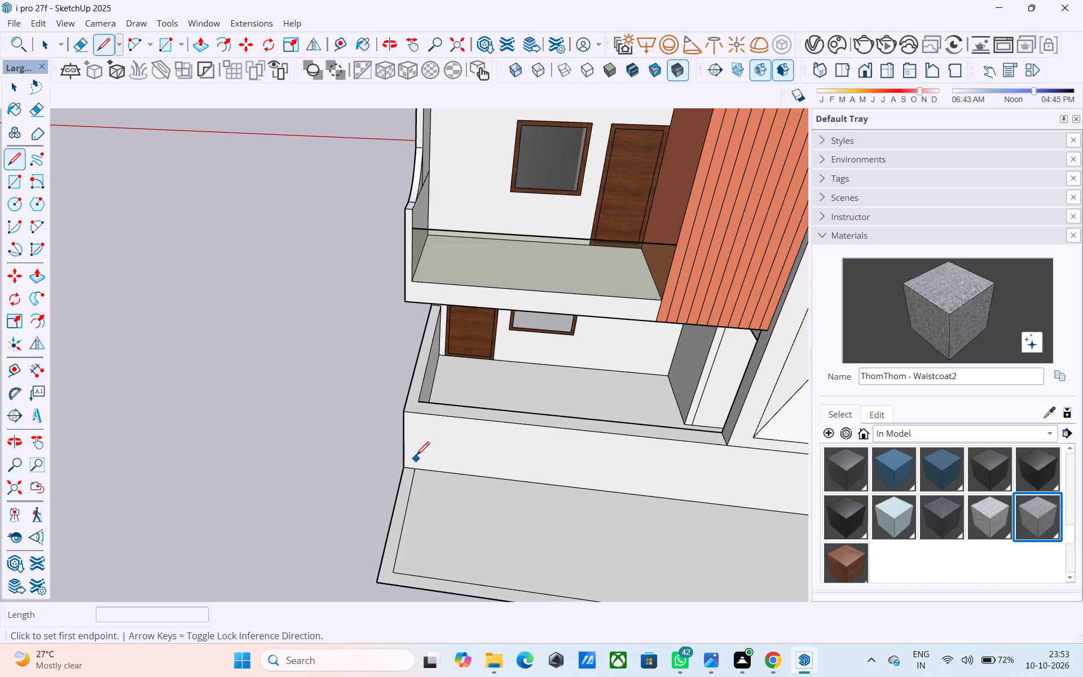
click(435, 407)
click(433, 417)
key(space)
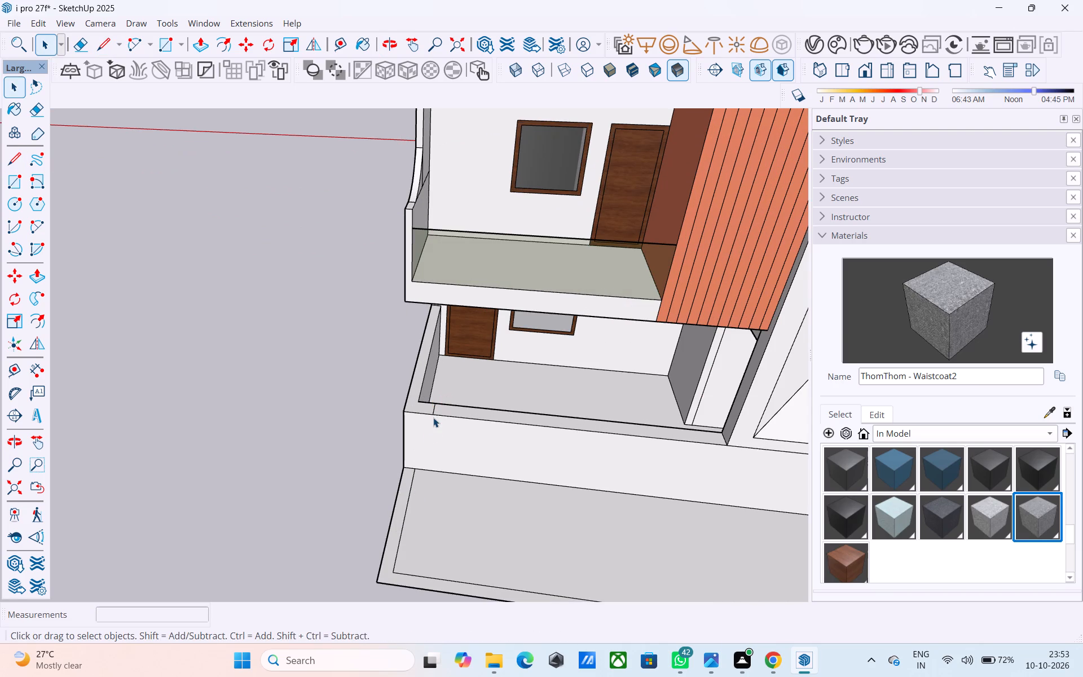
Copy the short line on the low compound wall's top face 10' along the wall's front edge.
click(432, 411)
key(m)
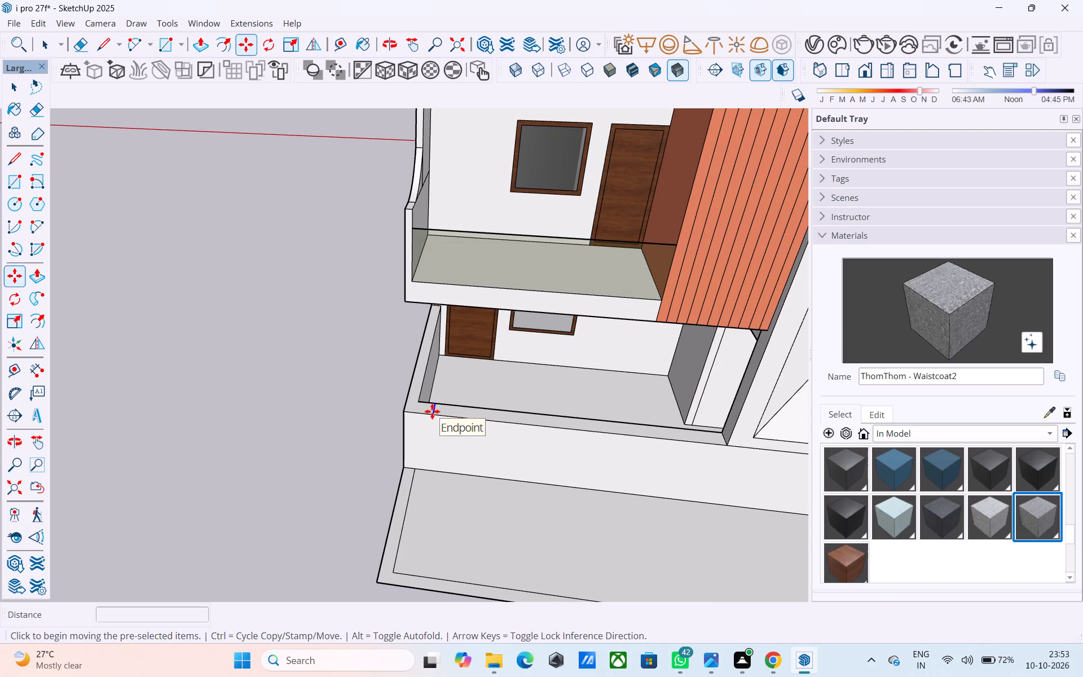
scroll(432, 412, up, 4)
click(432, 420)
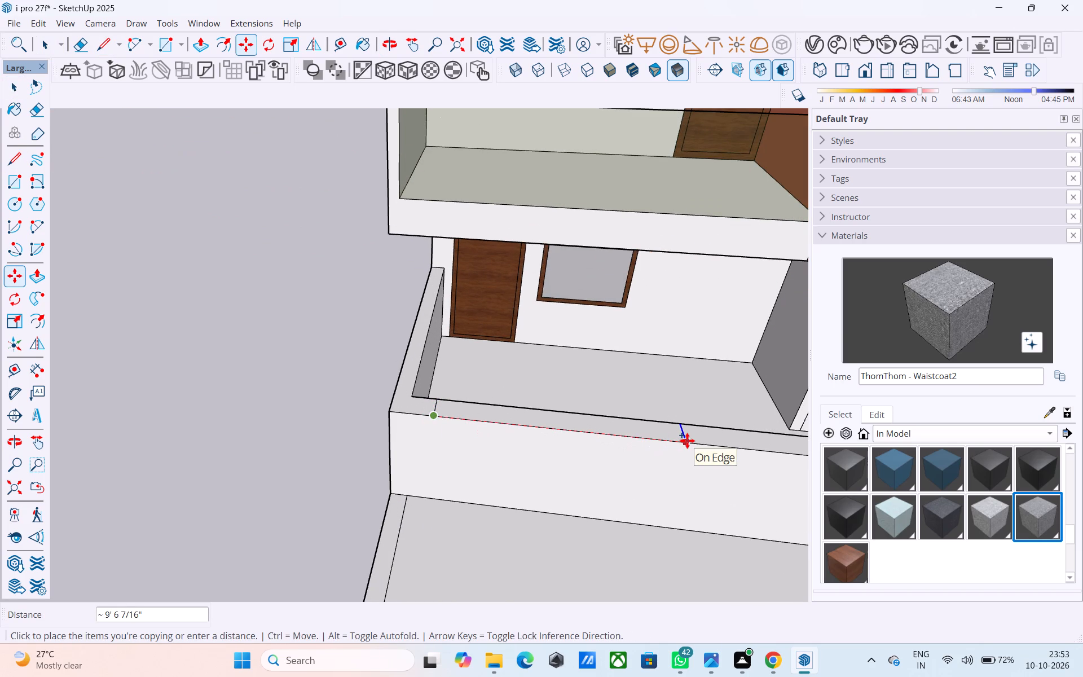
text(15')
key(Return)
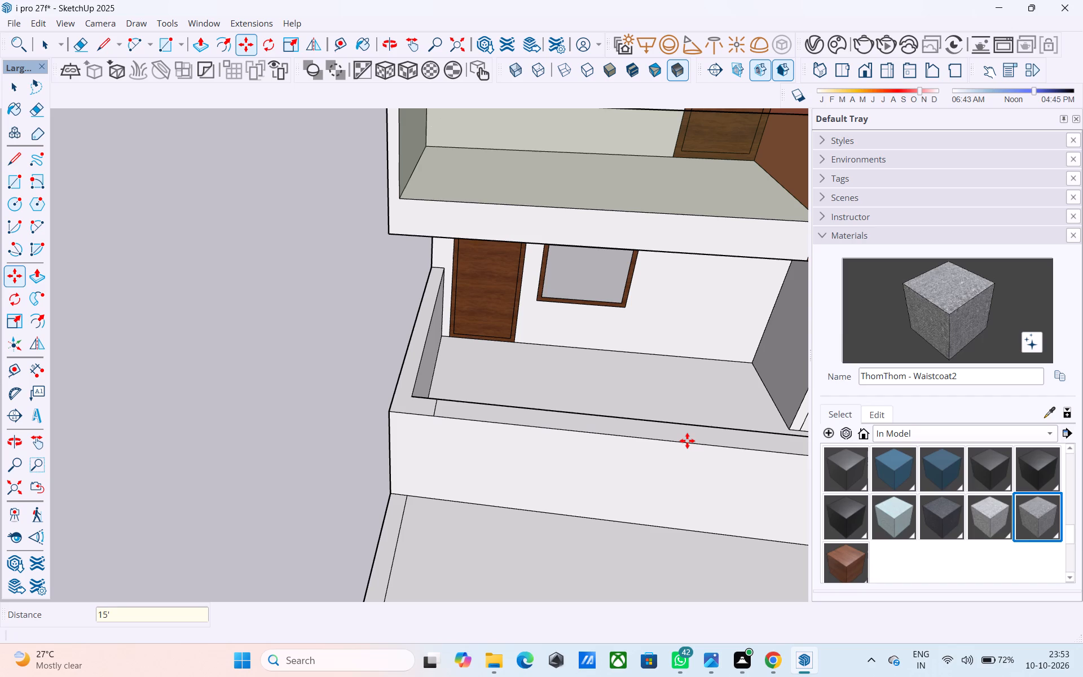
text(10')
key(Return)
key(space)
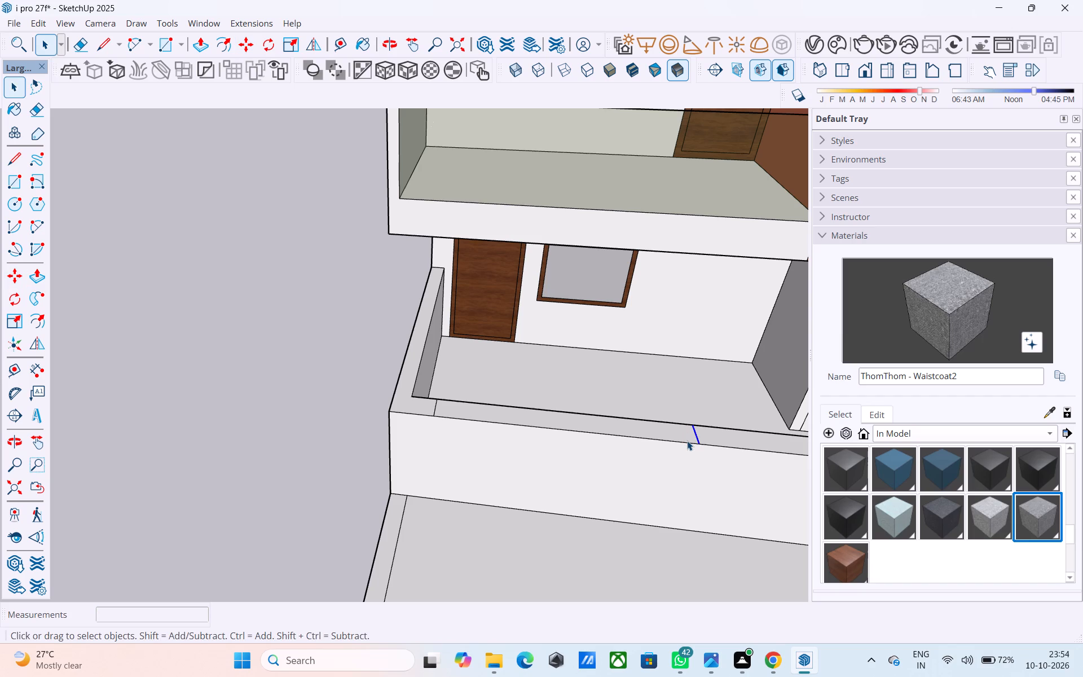
key(l)
key(space)
Push the wall's top face between the two short lines down to the wall's base, cutting a gate opening.
click(484, 415)
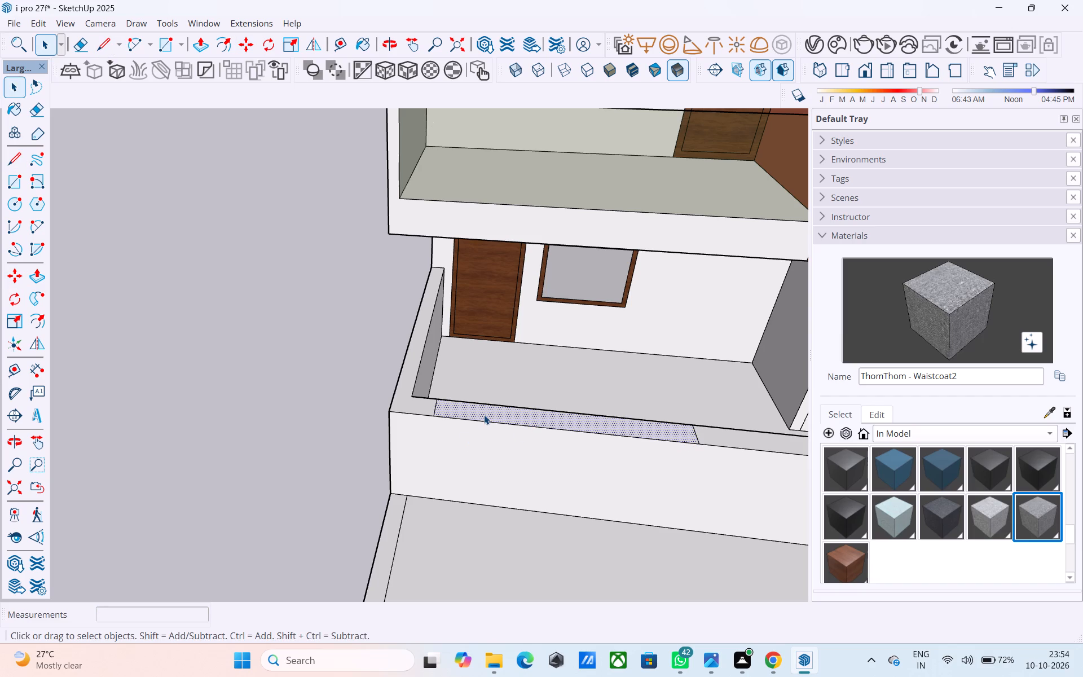
key(p)
click(484, 415)
click(494, 526)
key(space)
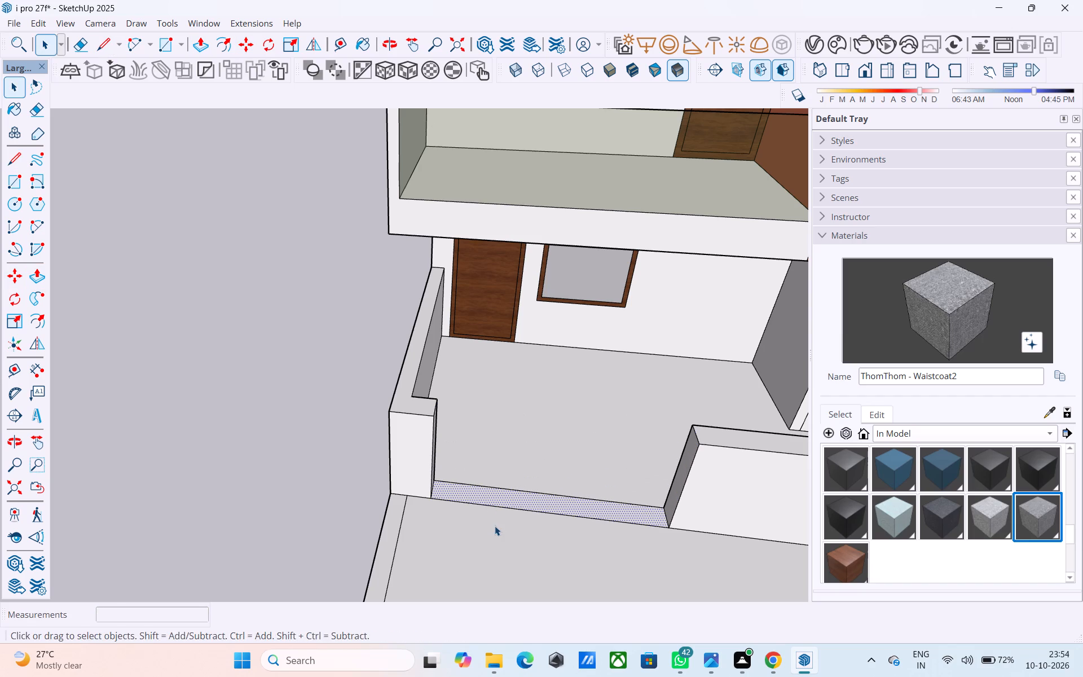
Paint the ground-floor window pane beside the door with Glass_Mirror_01.
shift+middle_drag(495, 510, 498, 461)
scroll(482, 385, down, 6)
shift+middle_drag(480, 411, 478, 343)
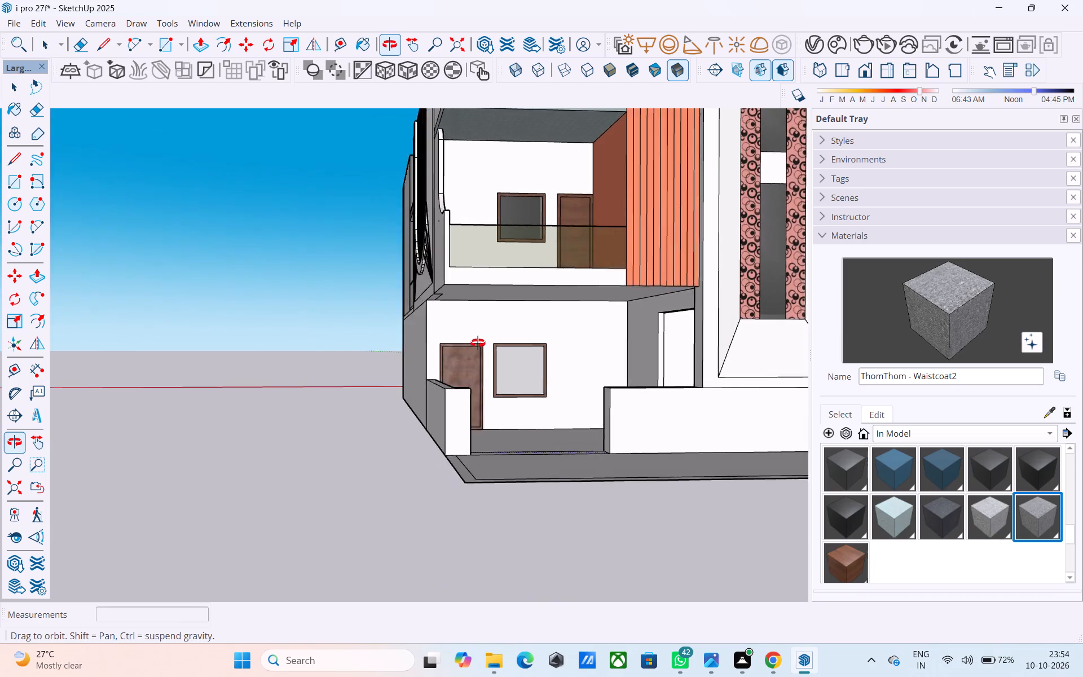
shift+middle_drag(478, 343, 472, 352)
scroll(904, 482, up, 6)
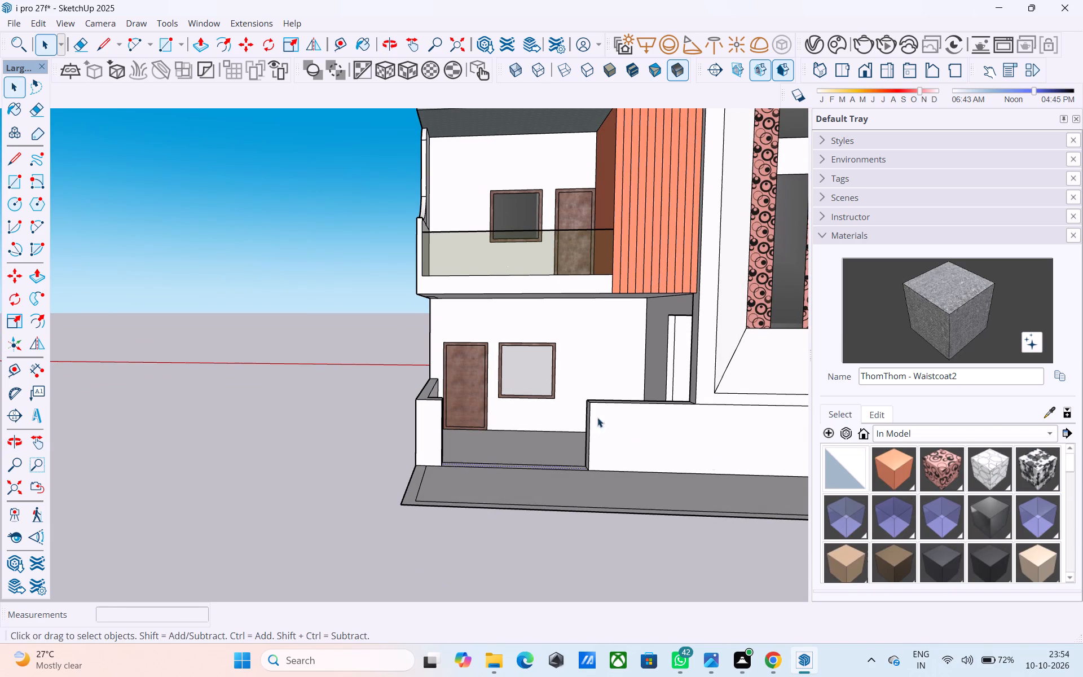
click(1000, 520)
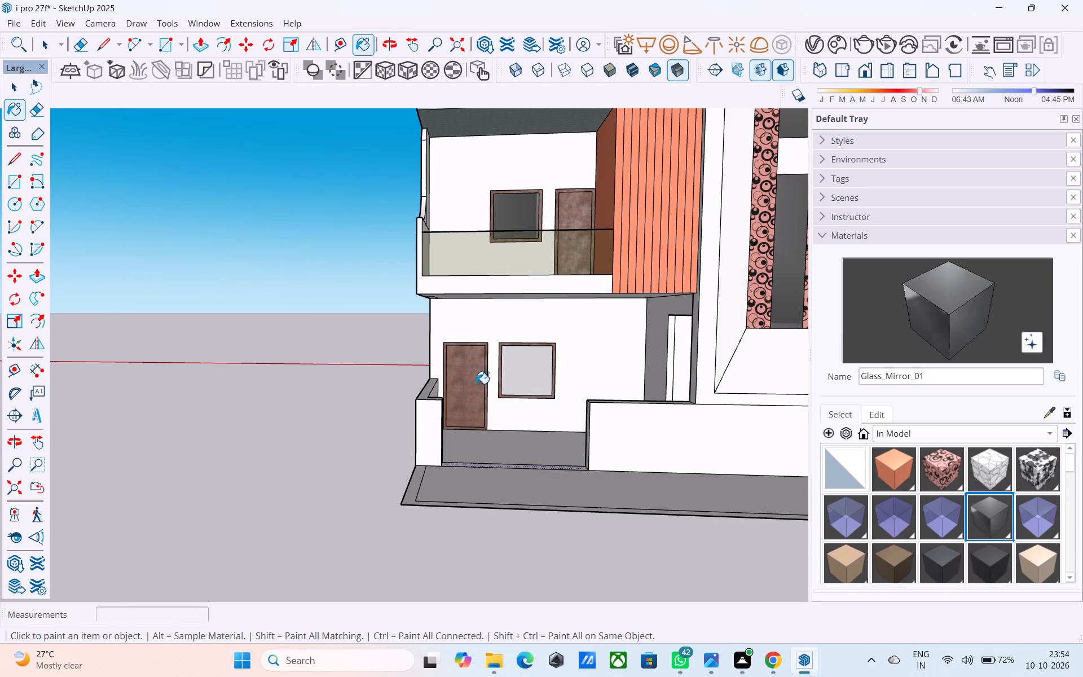
click(517, 374)
key(space)
Import the Modern+Gate+1 model from the Downloads folder and place it on the ground in front of the house.
scroll(340, 390, down, 3)
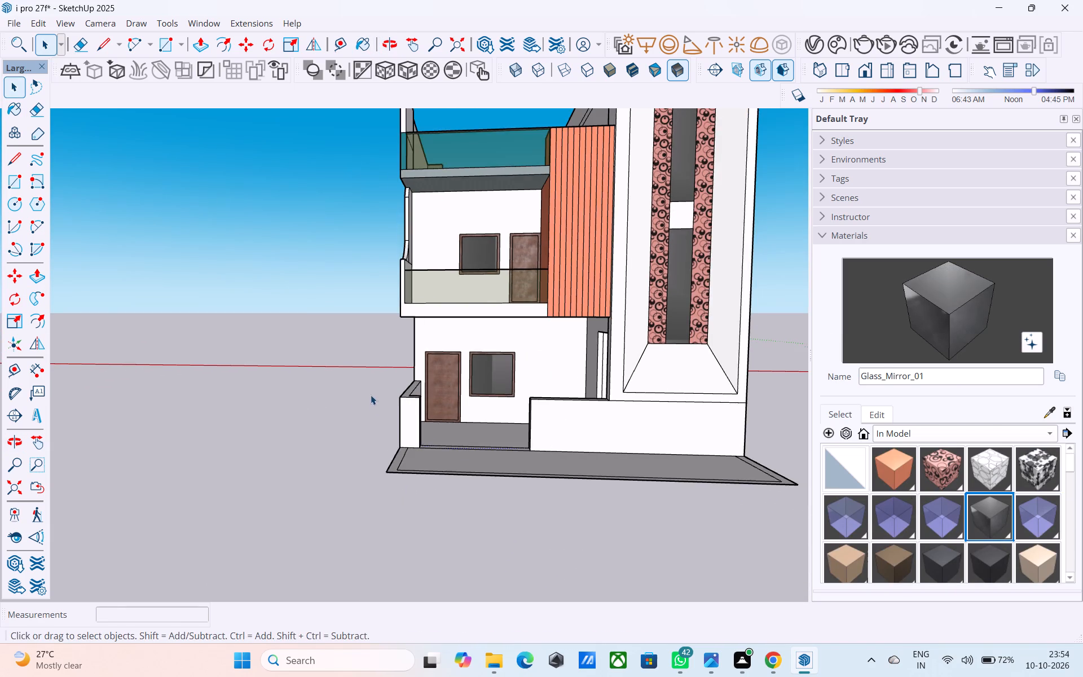
middle_drag(376, 401, 434, 415)
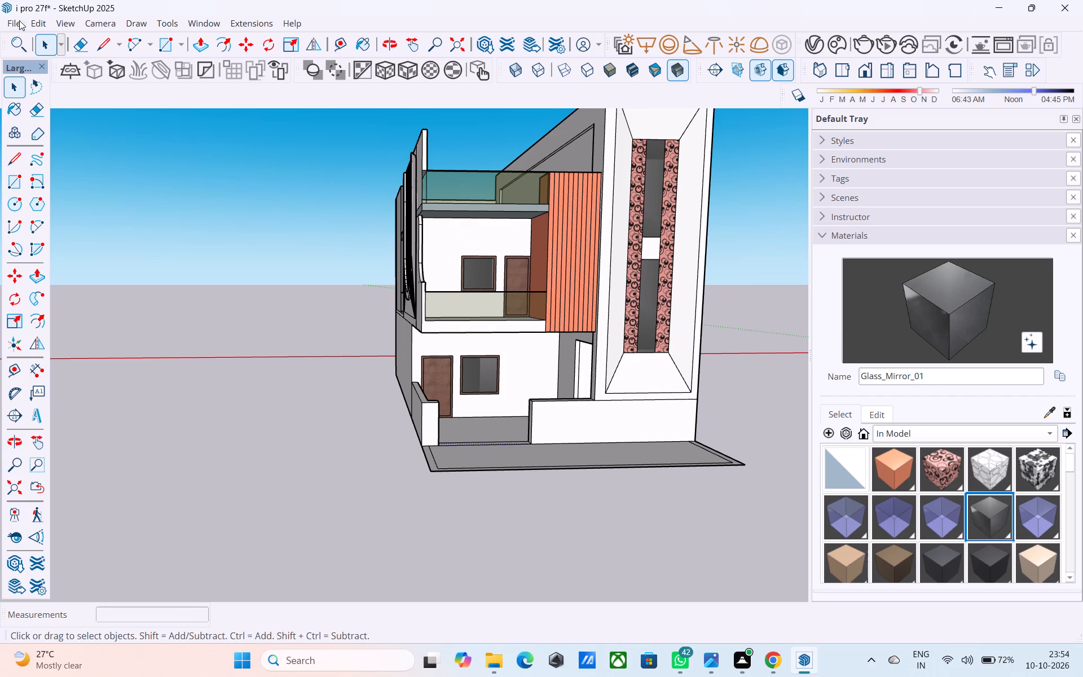
click(16, 23)
click(73, 221)
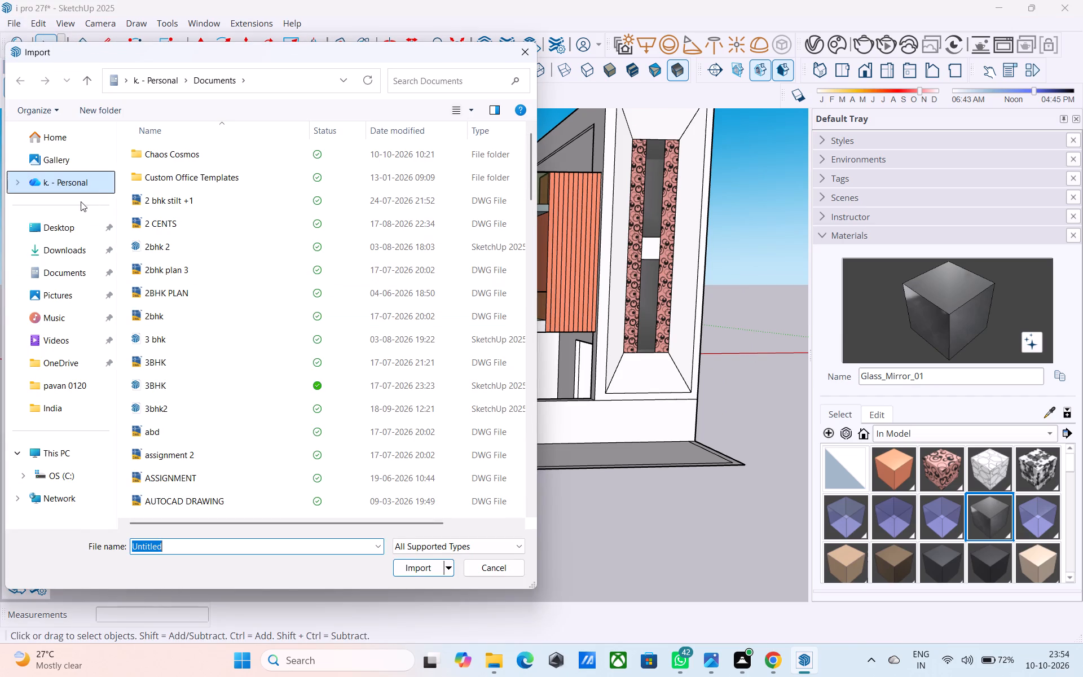
click(76, 244)
scroll(190, 218, down, 4)
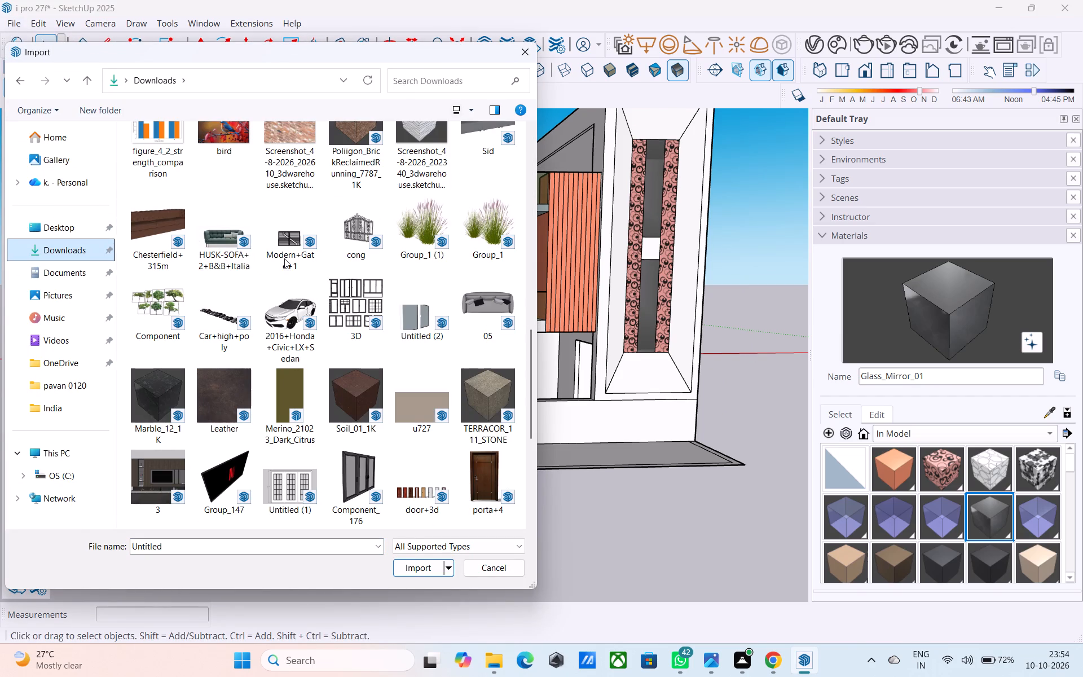
scroll(327, 262, up, 2)
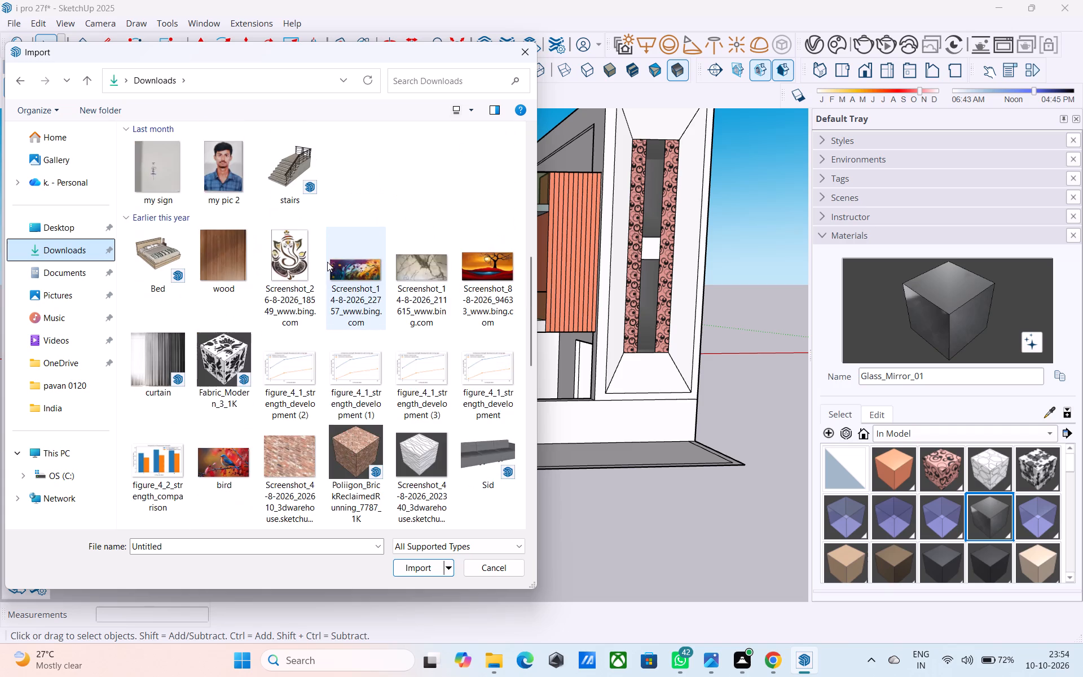
scroll(327, 262, down, 3)
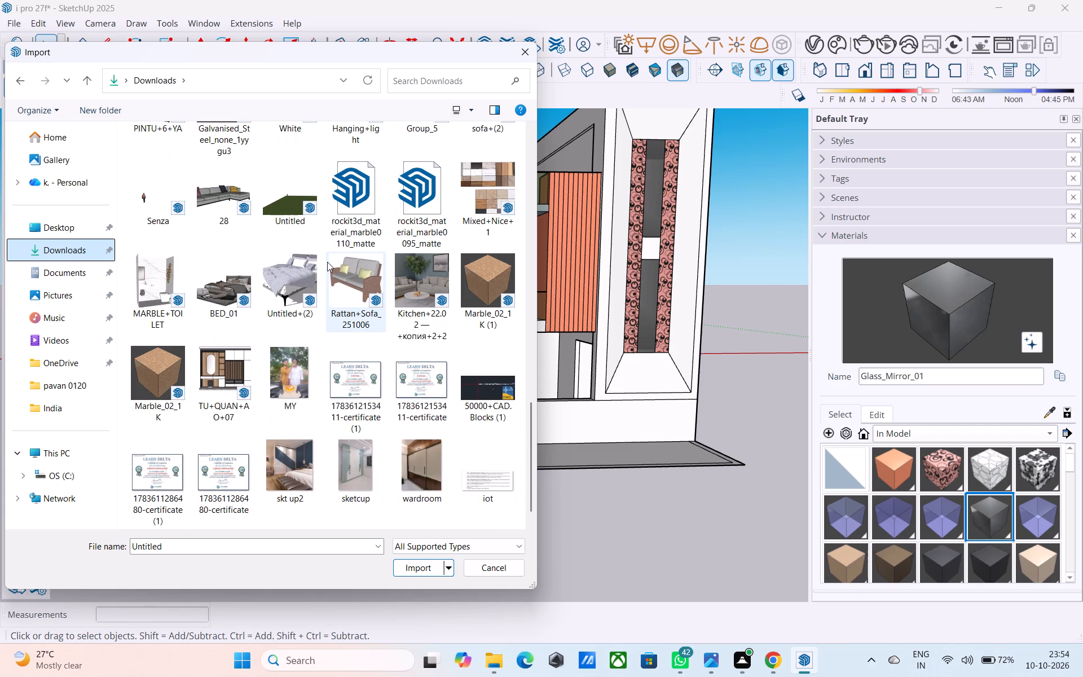
scroll(327, 262, up, 1)
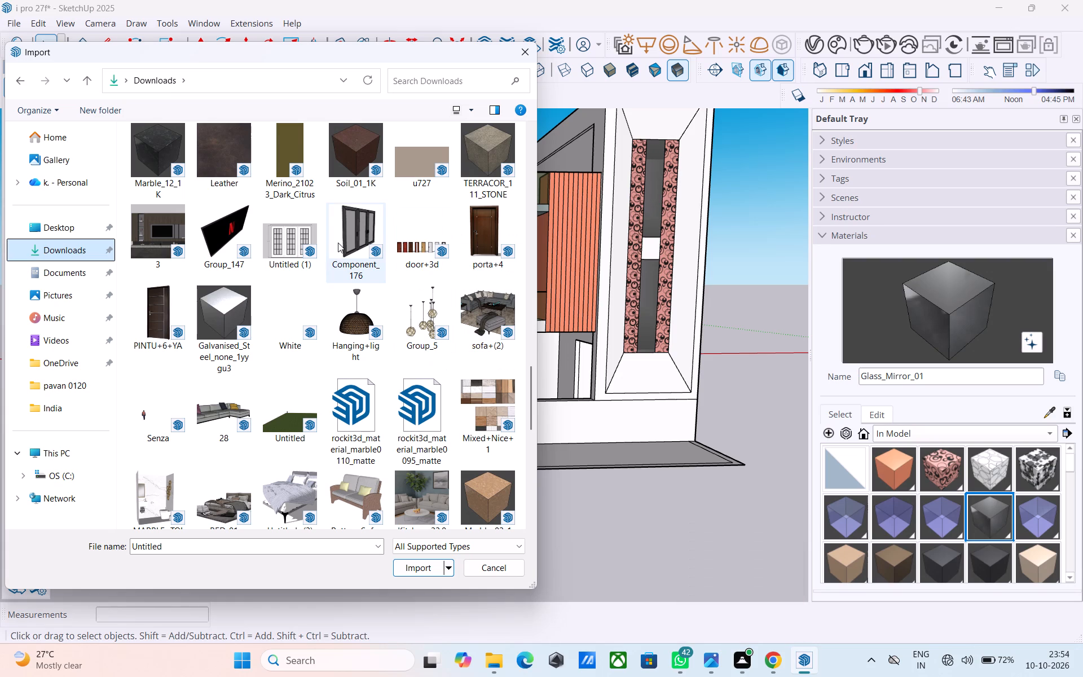
scroll(338, 243, up, 1)
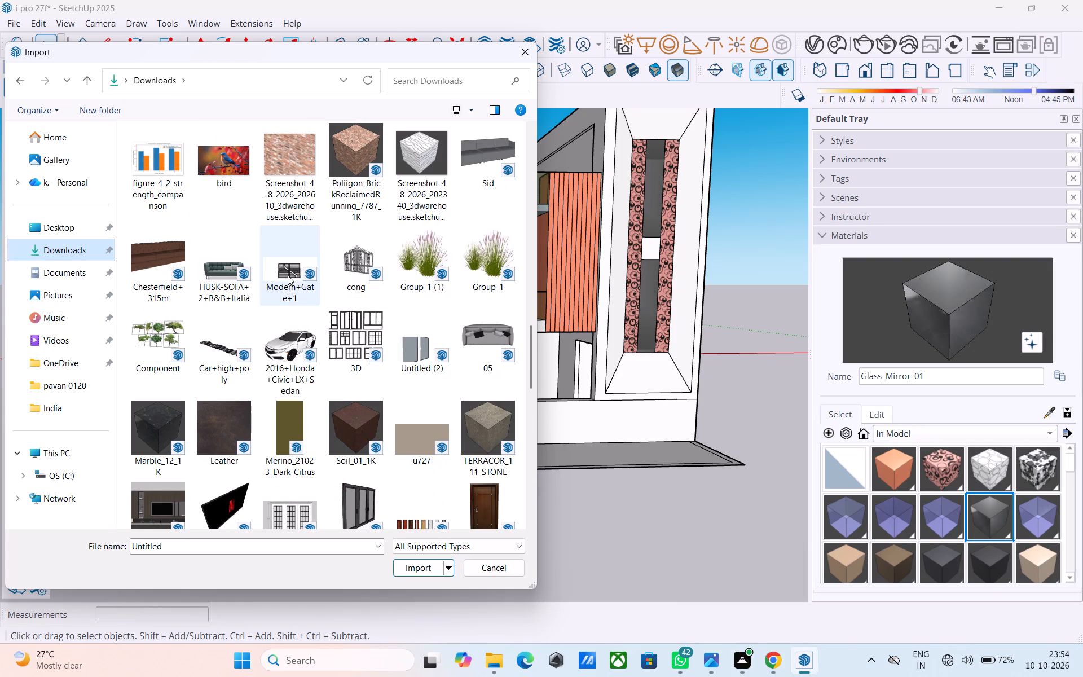
click(288, 275)
click(428, 562)
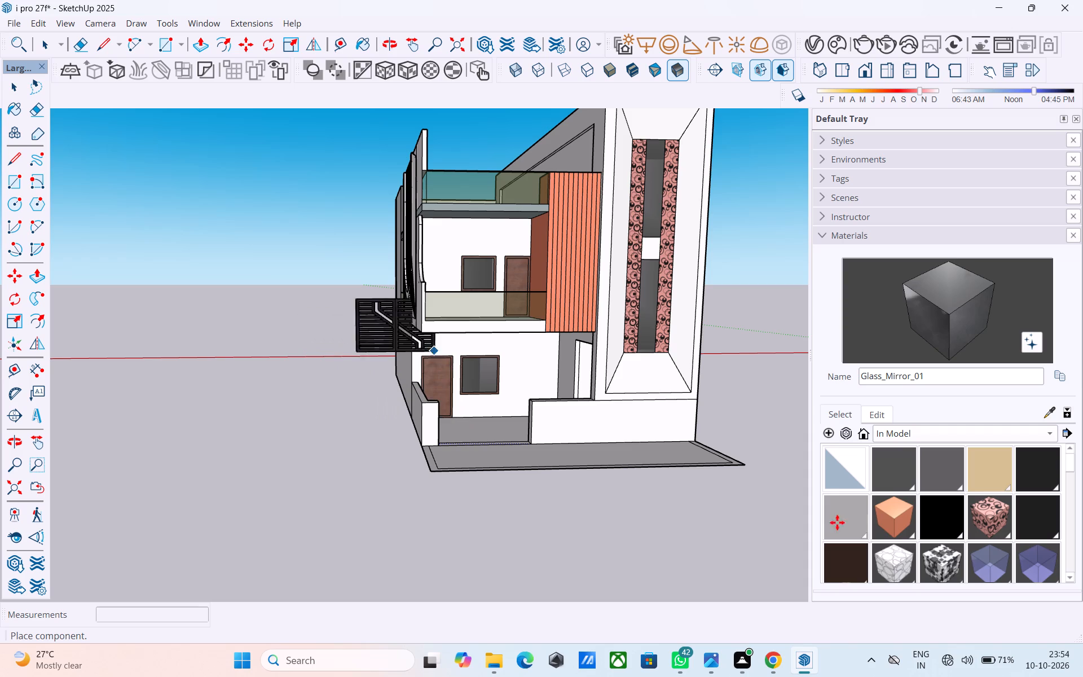
click(495, 517)
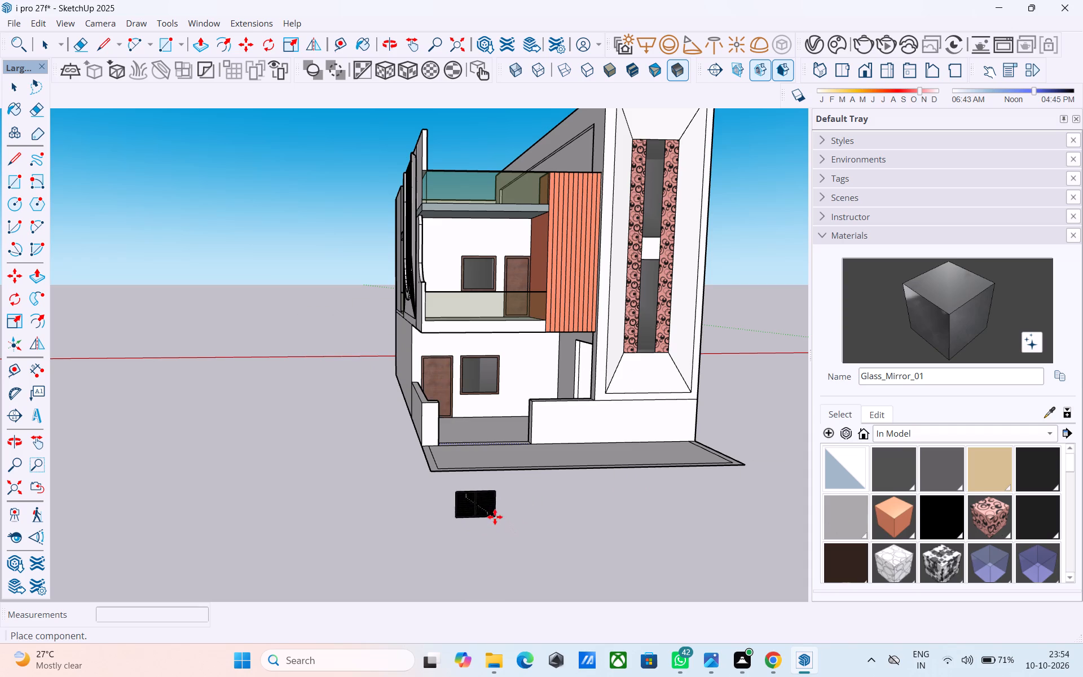
key(space)
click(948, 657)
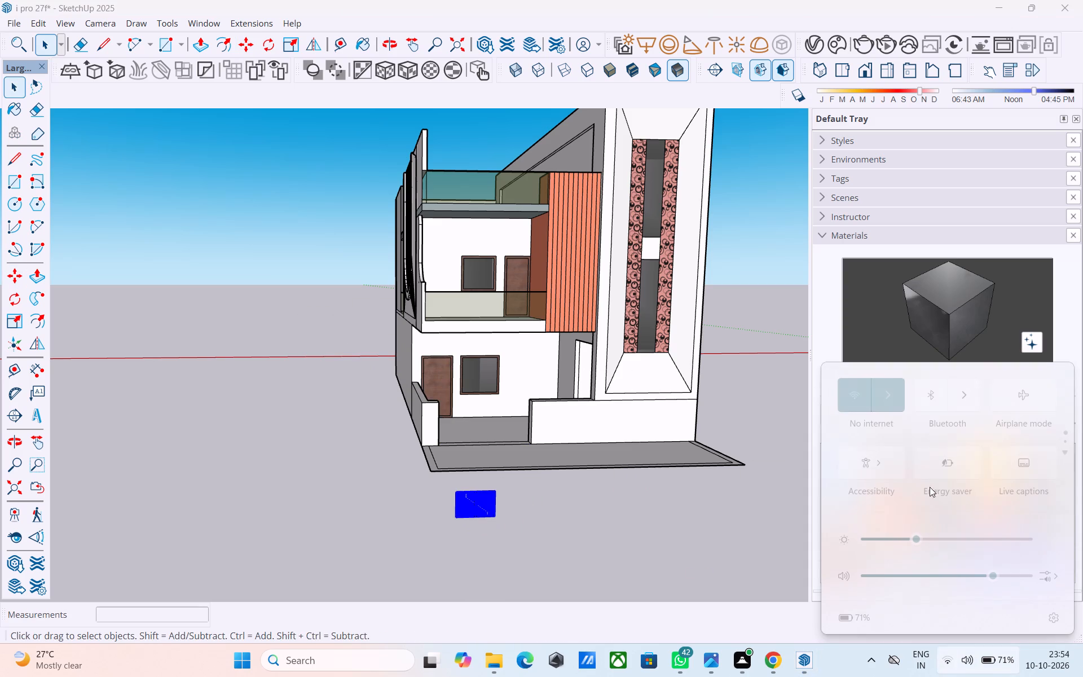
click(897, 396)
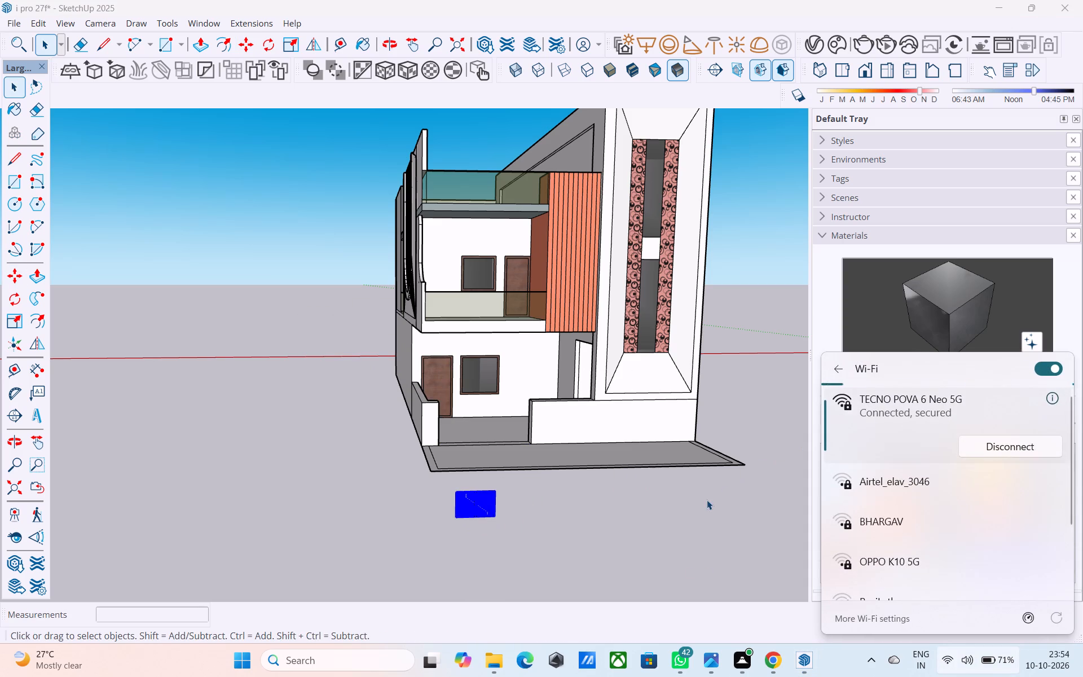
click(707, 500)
Move the gate by its bottom corner onto the base corner of the compound wall opening, on the ground-floor door side.
scroll(457, 513, up, 4)
click(457, 513)
key(m)
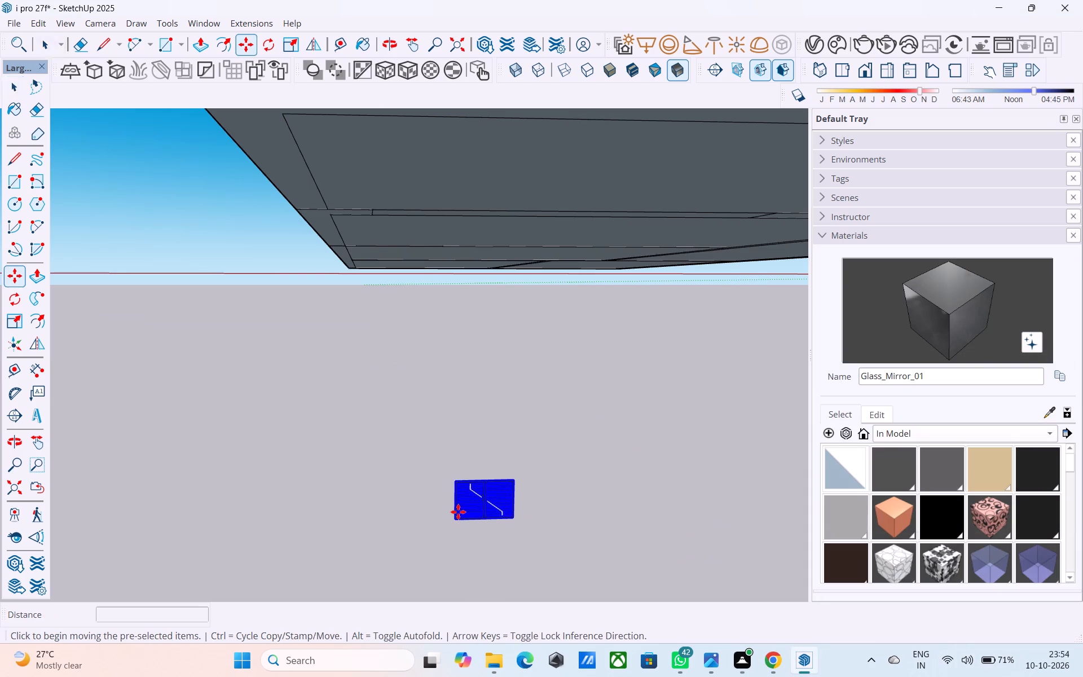
scroll(452, 518, up, 10)
click(456, 523)
scroll(456, 523, down, 15)
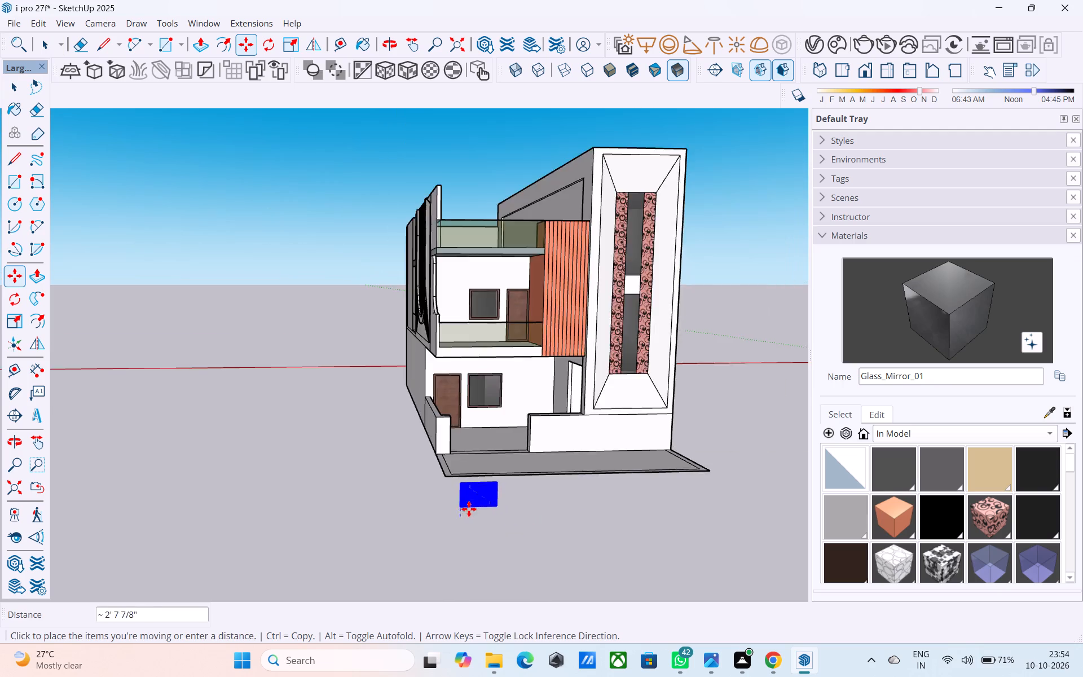
scroll(469, 509, down, 4)
scroll(473, 485, up, 19)
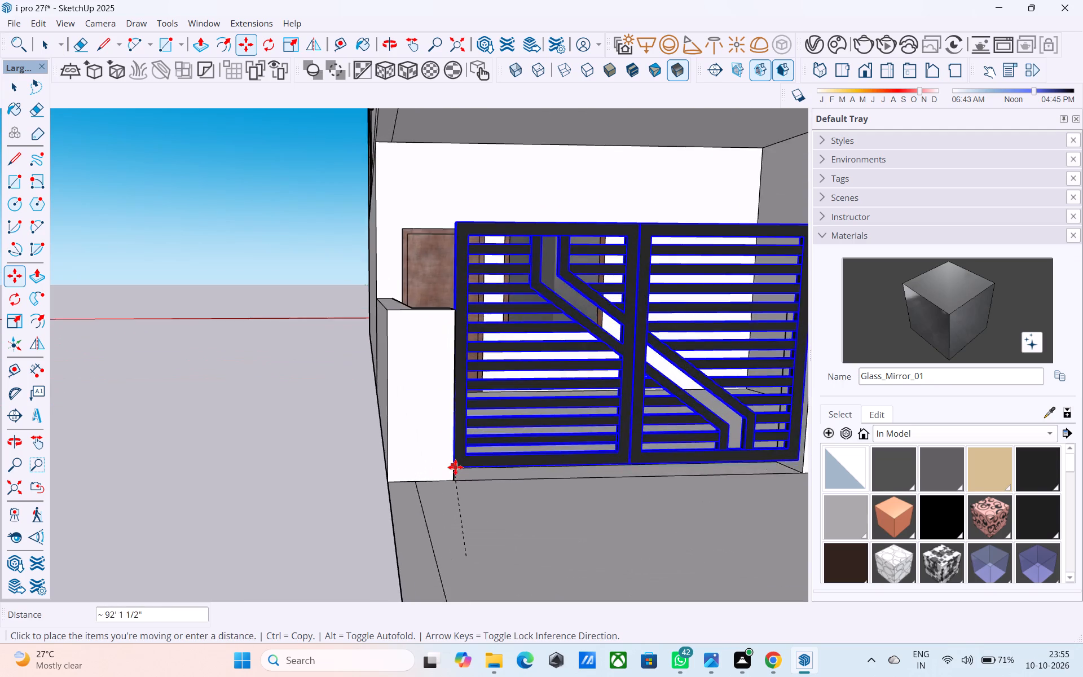
scroll(455, 467, up, 9)
middle_drag(457, 470, 421, 465)
scroll(445, 487, up, 1)
scroll(445, 487, down, 1)
scroll(445, 487, up, 5)
middle_drag(490, 491, 476, 491)
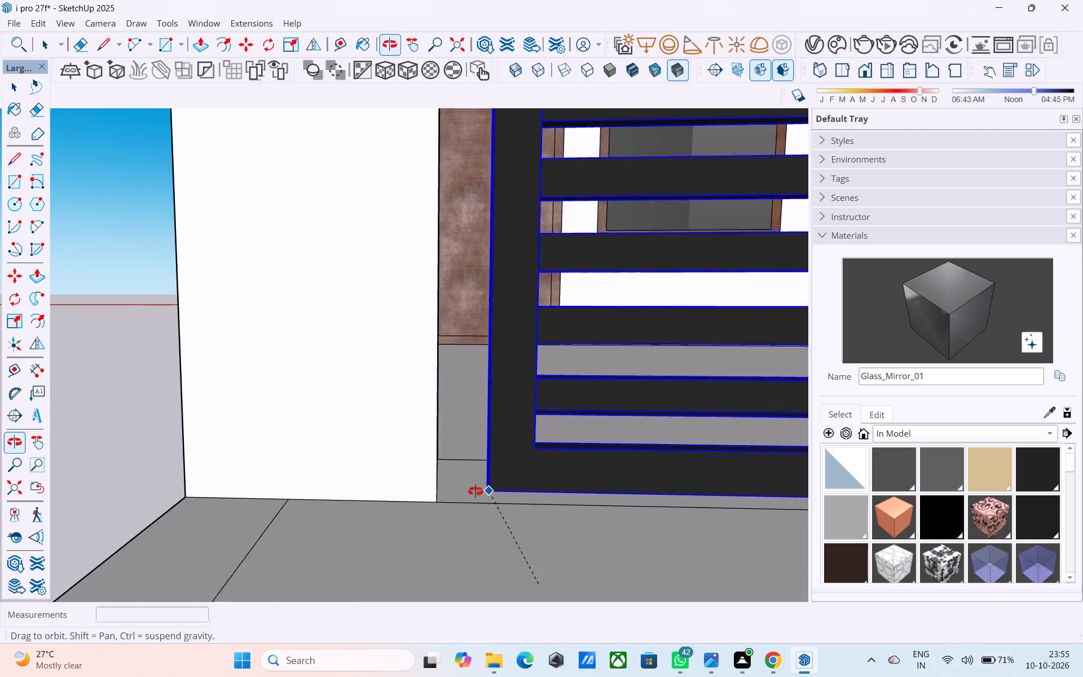
middle_drag(476, 491, 429, 482)
click(422, 501)
Examine how the gate fits the compound wall opening from the front and from the side.
scroll(431, 504, down, 1)
middle_drag(439, 504, 632, 498)
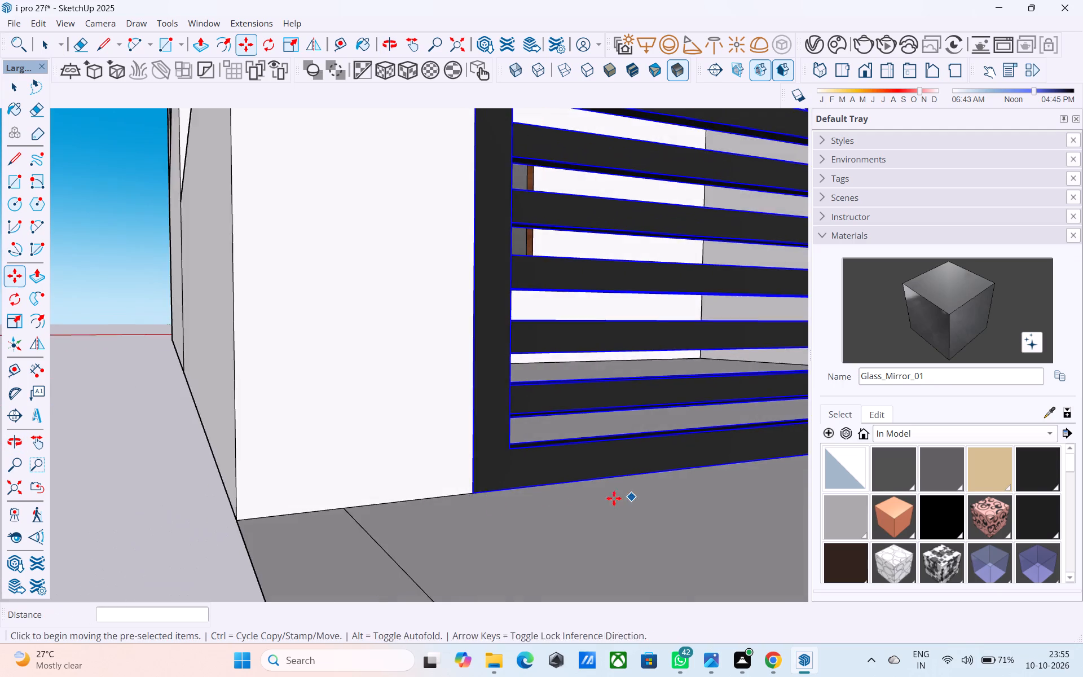
scroll(498, 504, down, 14)
middle_drag(744, 434, 580, 446)
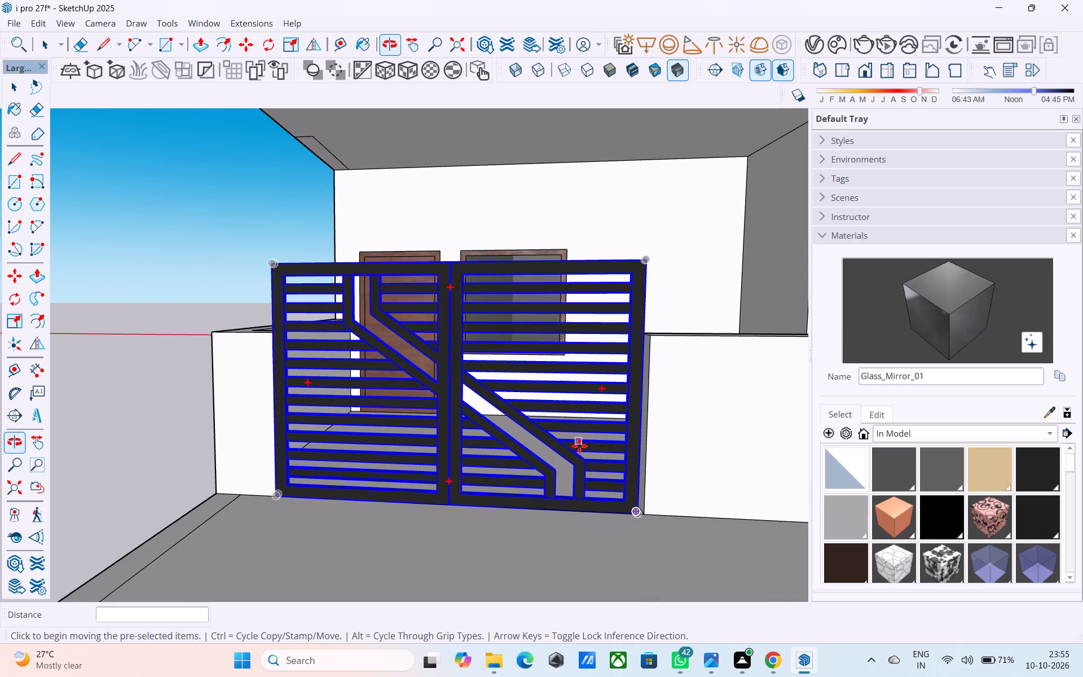
scroll(602, 438, down, 1)
middle_drag(613, 434, 569, 452)
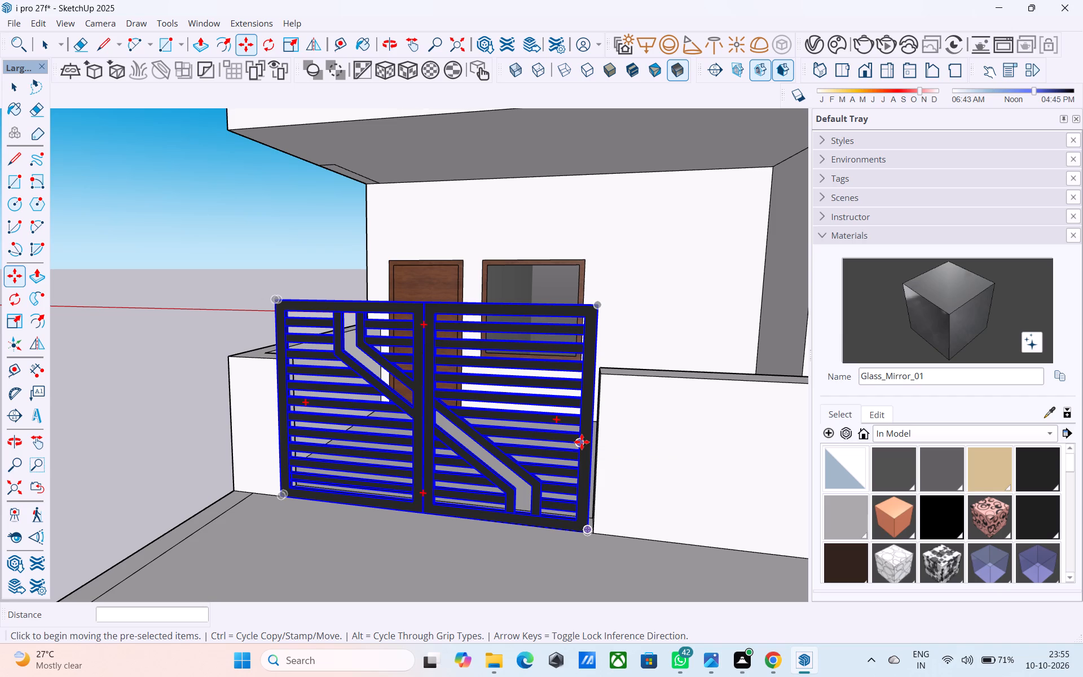
scroll(507, 460, down, 3)
middle_drag(507, 460, 610, 458)
key(space)
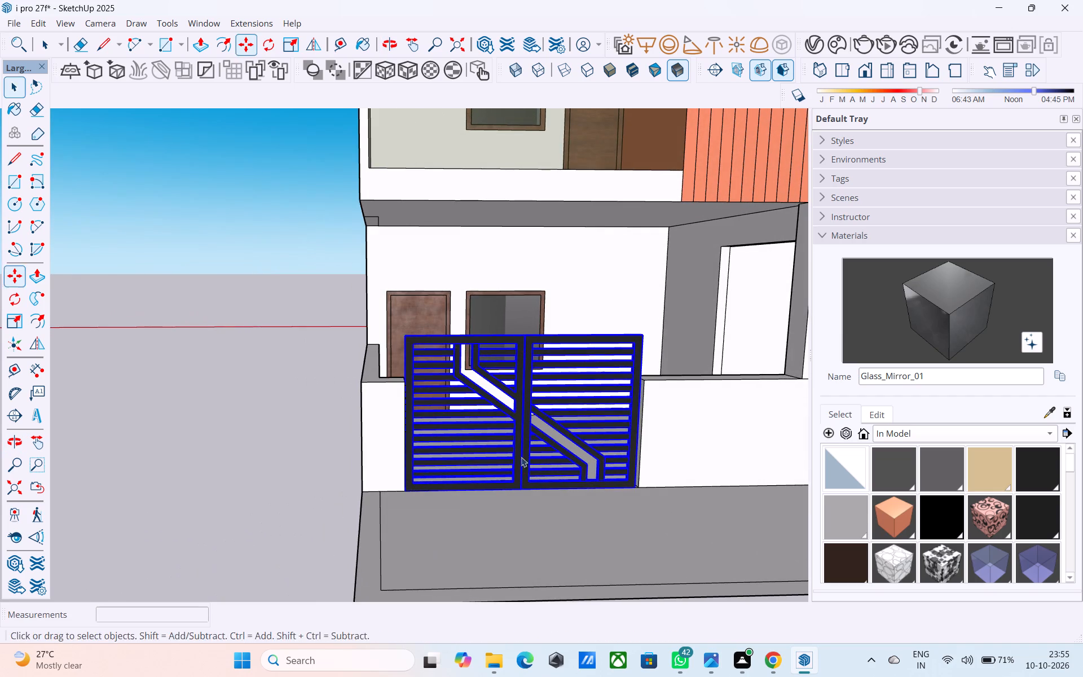
middle_drag(511, 457, 679, 523)
shift+middle_drag(646, 513, 601, 521)
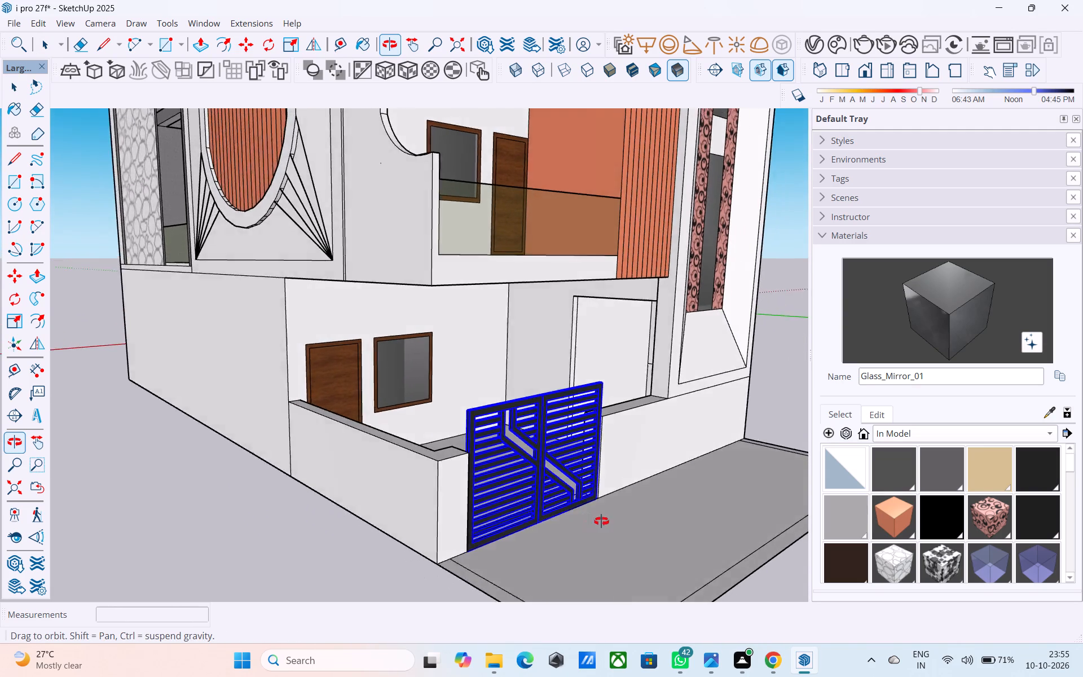
shift+middle_drag(601, 521, 804, 509)
shift+middle_drag(785, 504, 658, 478)
middle_drag(658, 478, 645, 487)
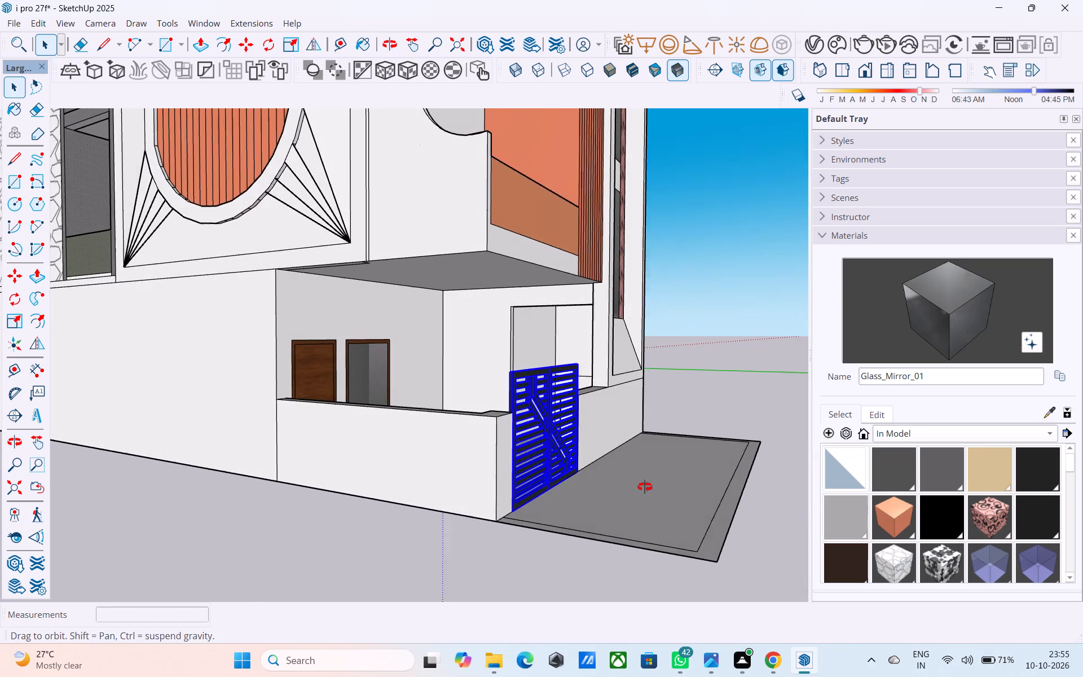
middle_drag(645, 487, 639, 481)
Erase the flat ground strip and its remaining edge lines in front of the compound wall.
scroll(614, 472, down, 5)
middle_drag(629, 473, 647, 514)
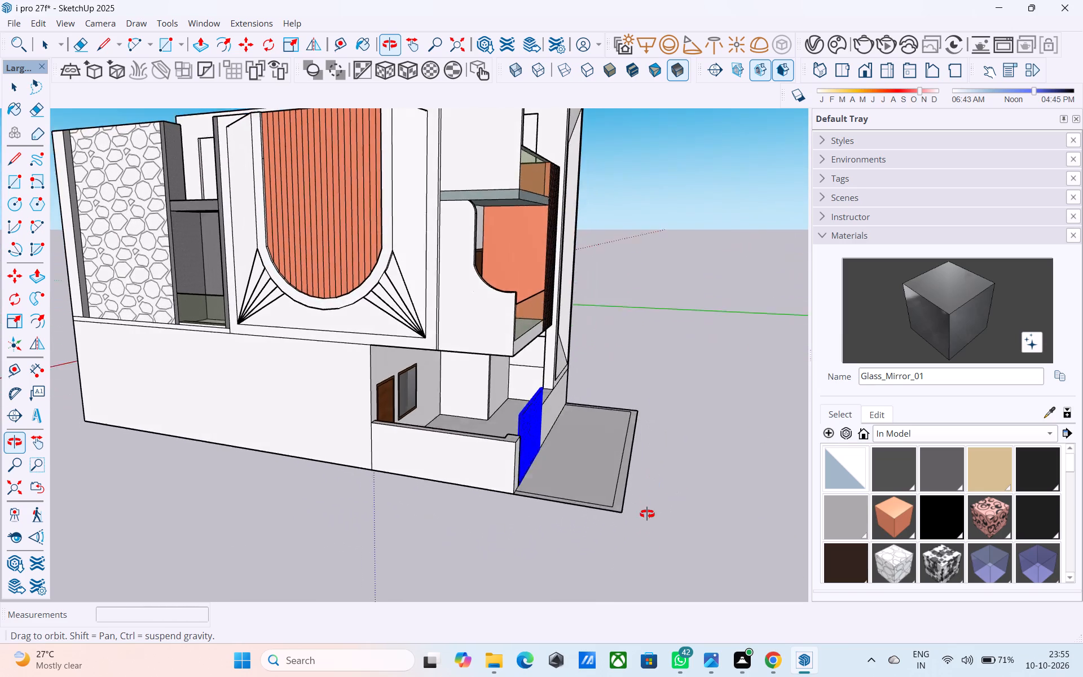
middle_drag(647, 514, 646, 565)
key(e)
drag(609, 380, 588, 411)
drag(584, 440, 541, 544)
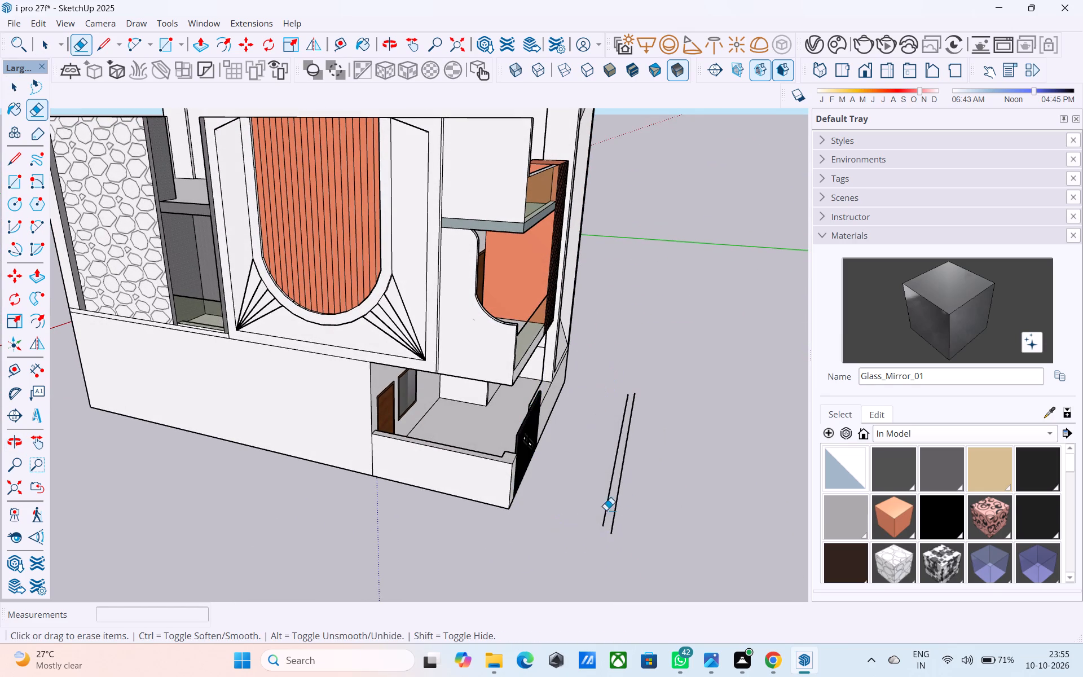
drag(640, 474, 596, 475)
middle_drag(641, 480, 351, 403)
key(space)
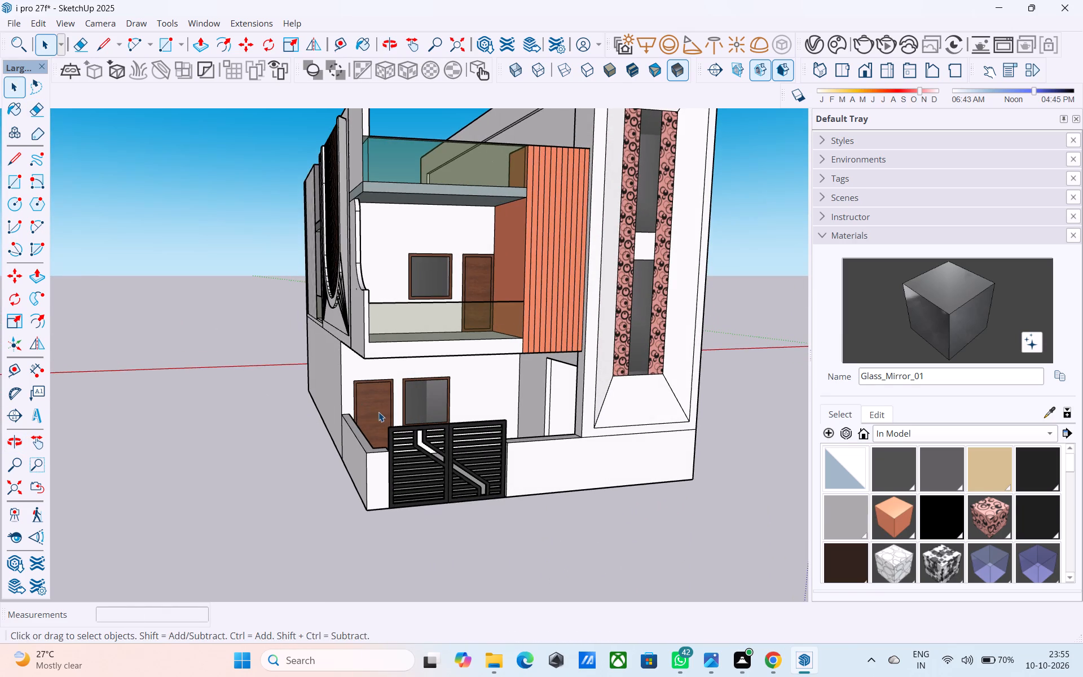
Paint the narrow front face of the compound wall beside the gate, on the door side, with B03_Apricot_Glow.
middle_drag(380, 411, 327, 393)
scroll(329, 427, up, 3)
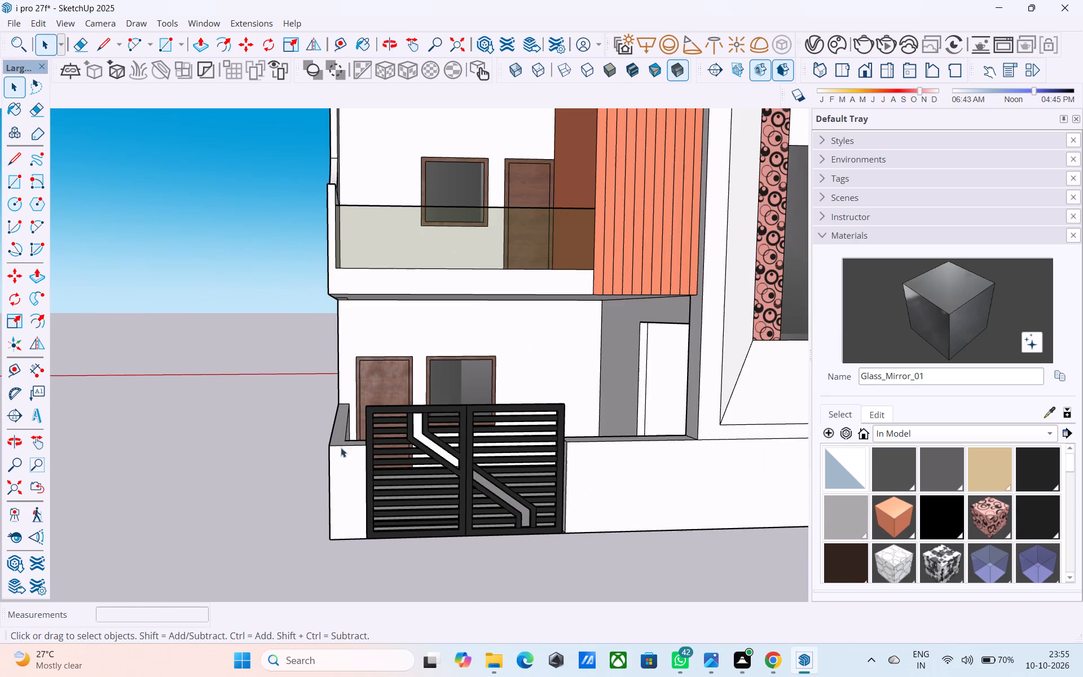
click(887, 520)
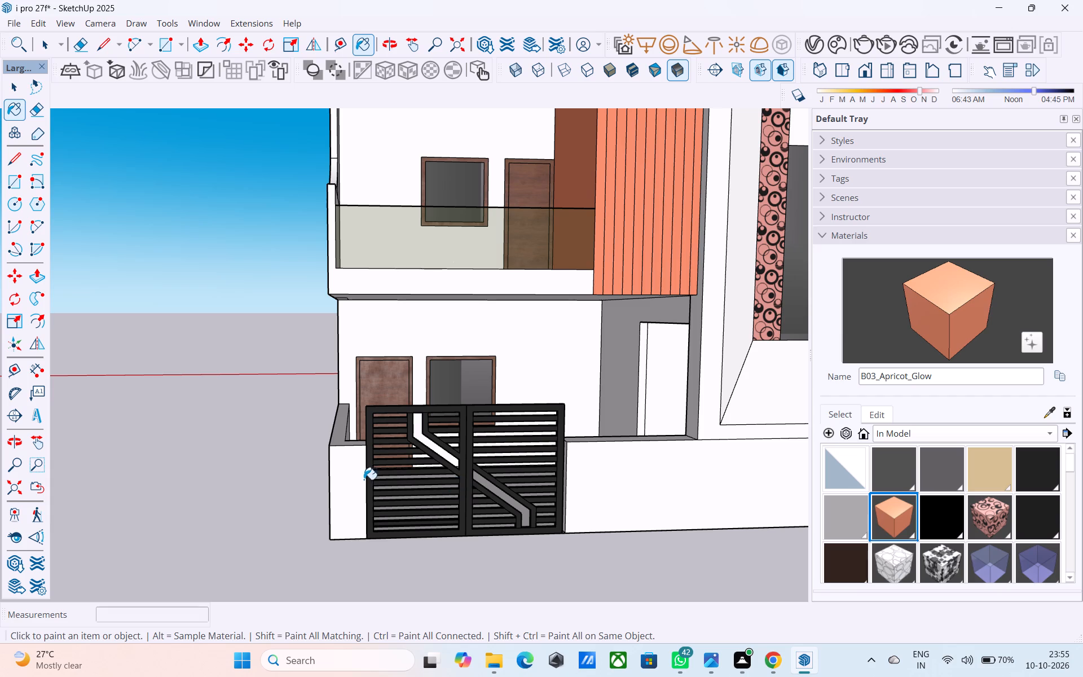
click(358, 480)
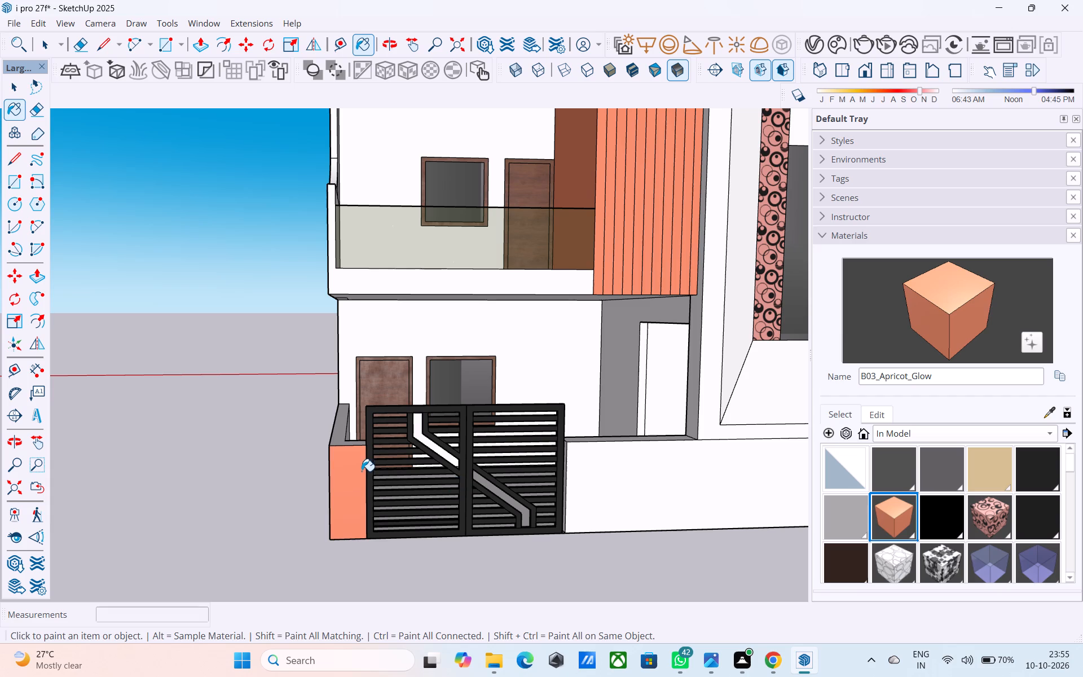
key(space)
Draw a rectangle about 1' 2" by 1' at the outer corner of the first-floor balcony slab's underside.
scroll(362, 469, down, 3)
middle_drag(362, 469, 600, 456)
middle_drag(584, 429, 561, 354)
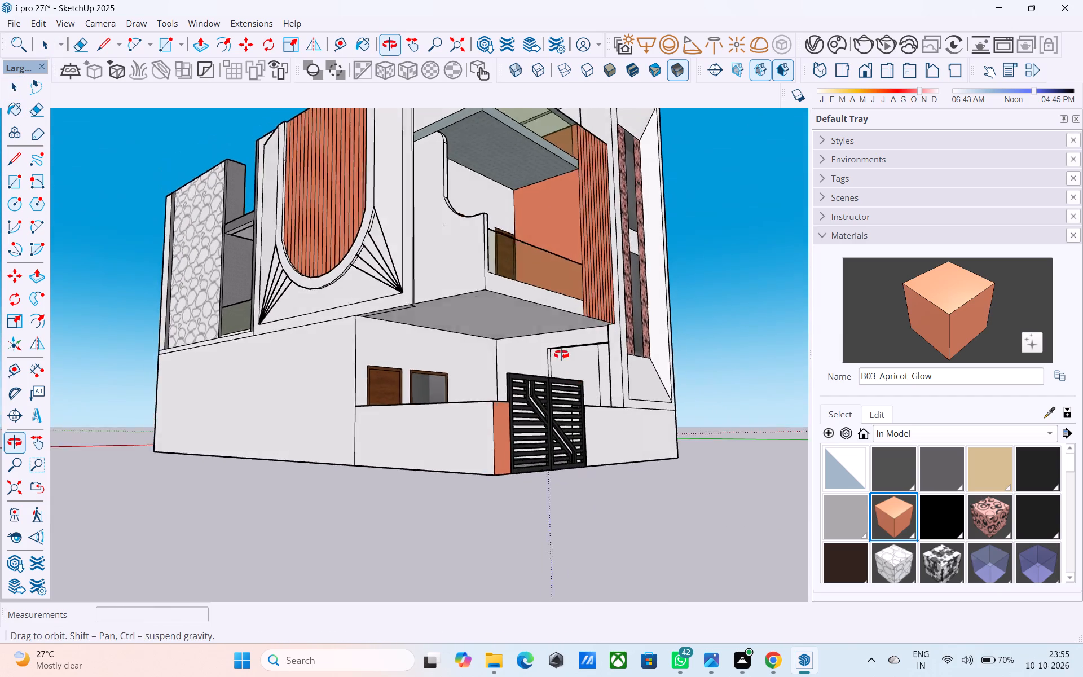
middle_drag(561, 354, 524, 305)
scroll(478, 278, up, 6)
key(r)
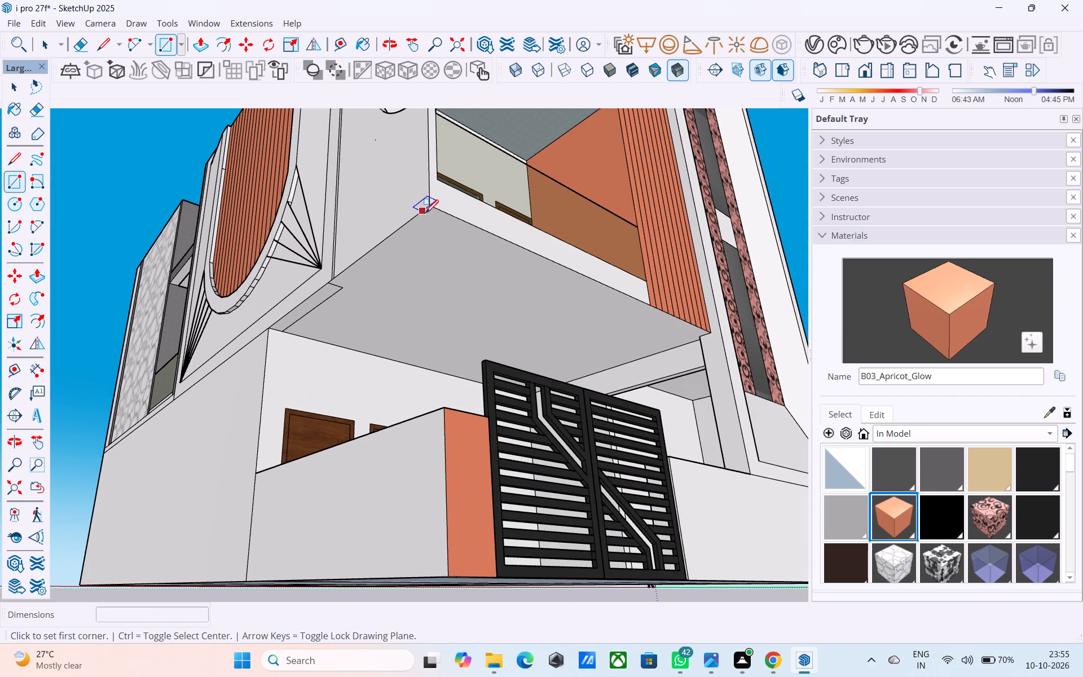
click(433, 206)
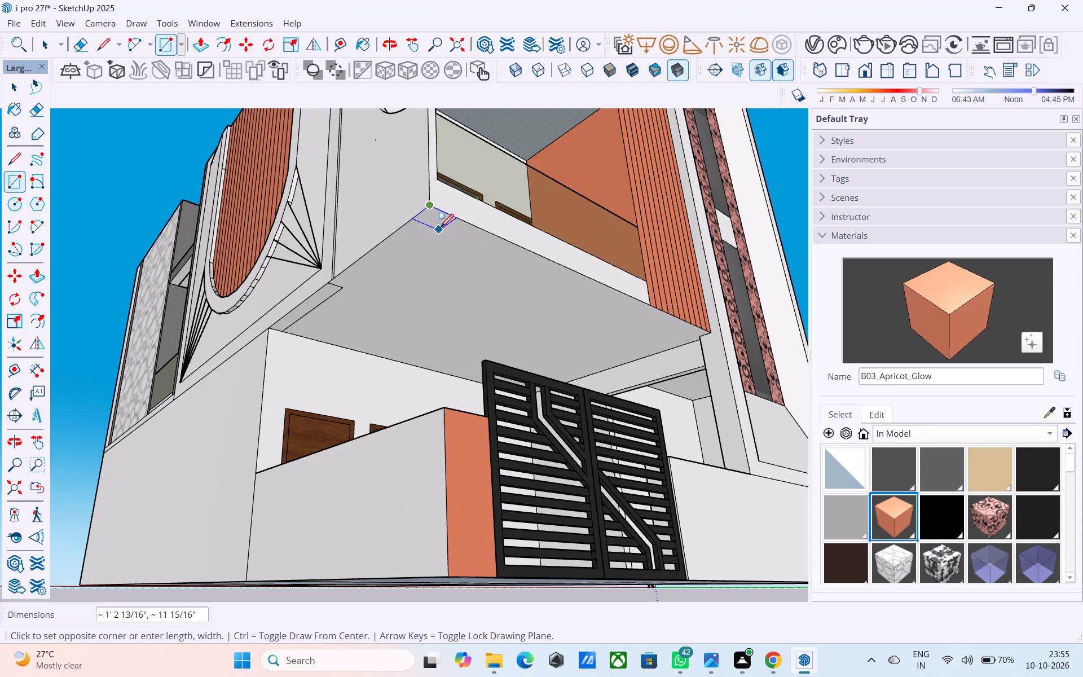
click(441, 227)
Push/Pull the corner rectangle down to the top of the compound wall to form a column beneath the balcony.
key(space)
click(433, 219)
key(p)
click(434, 219)
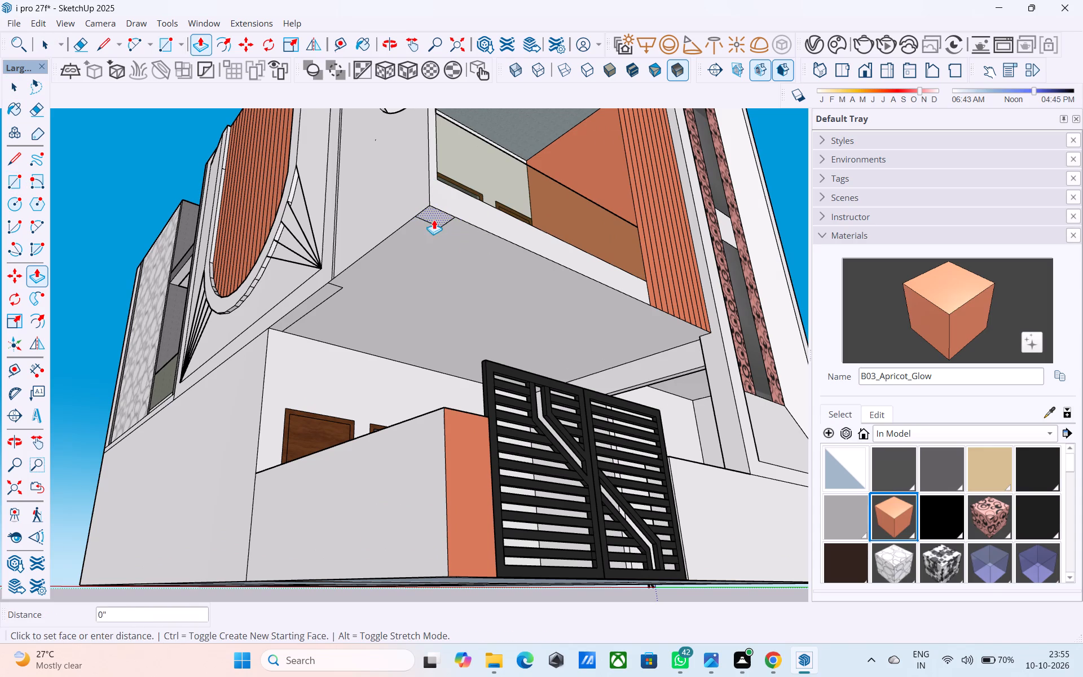
scroll(438, 259, down, 4)
middle_drag(452, 443, 549, 557)
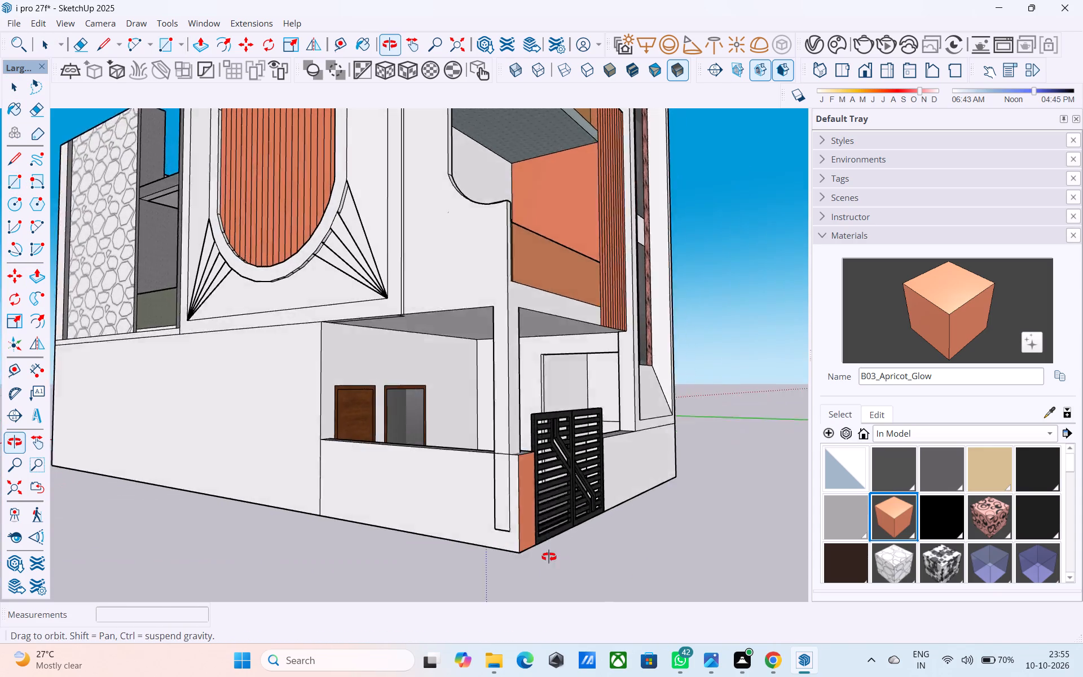
middle_drag(549, 557, 552, 576)
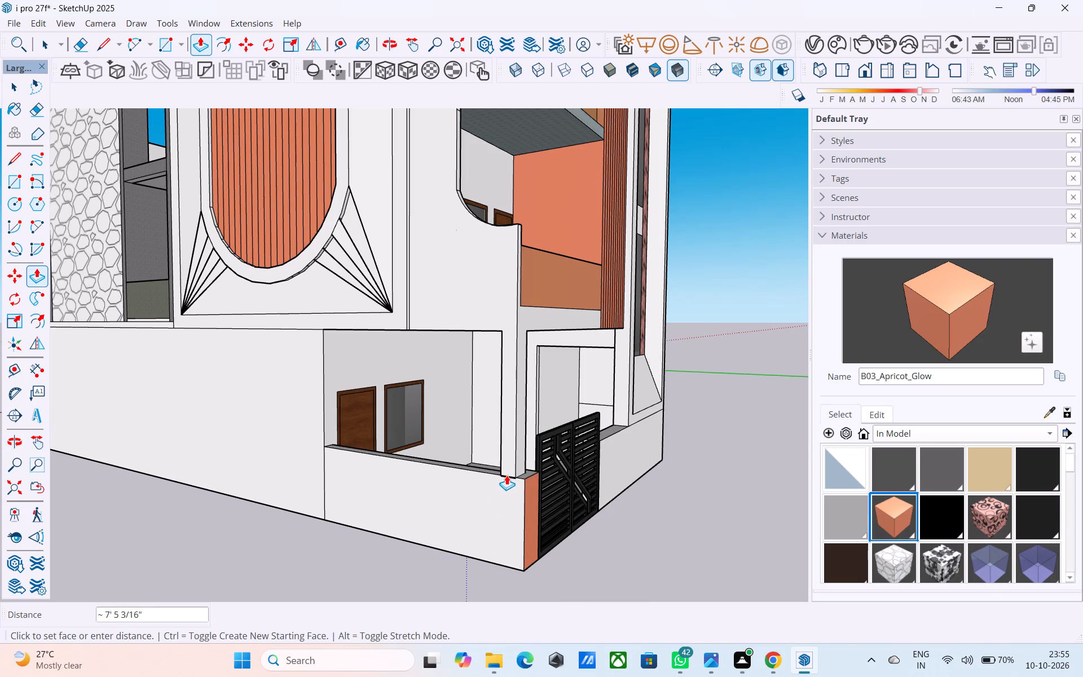
click(482, 469)
middle_drag(546, 466, 221, 558)
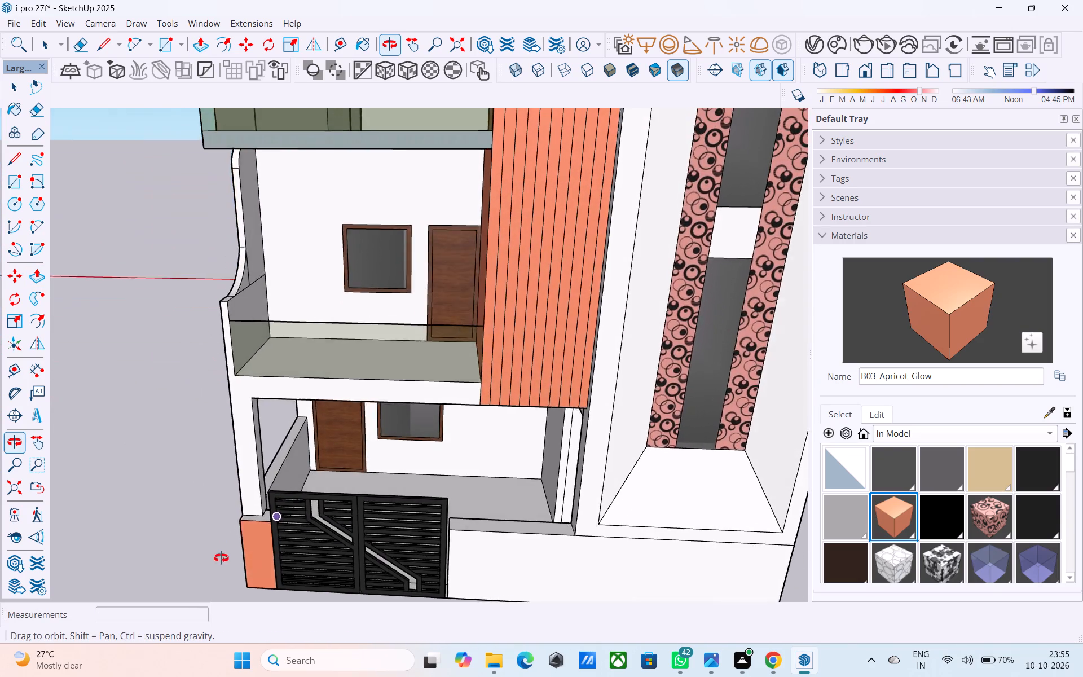
middle_drag(221, 558, 301, 452)
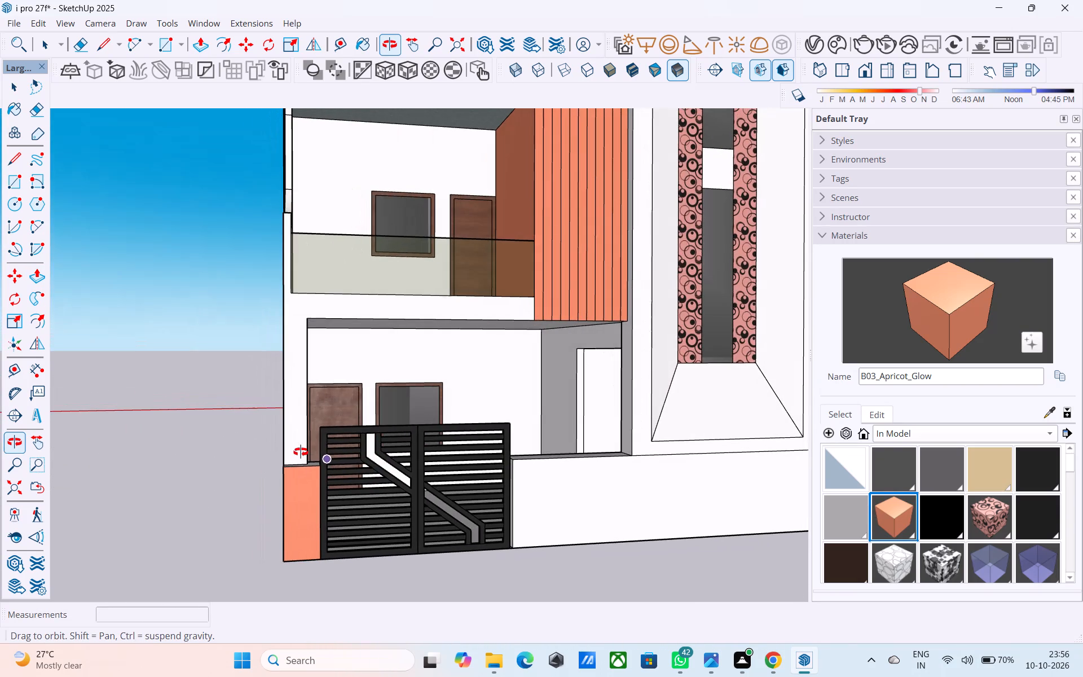
middle_drag(301, 452, 497, 446)
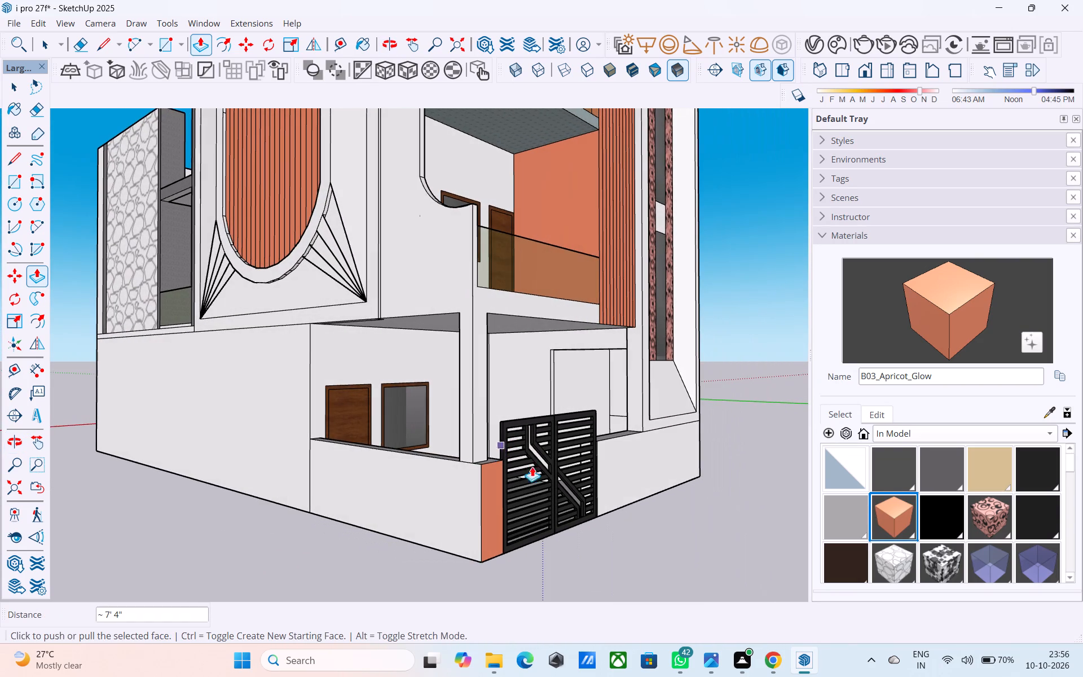
Draw edge lines across the column's two outer faces at the balcony's bottom level to separate them from the wall above.
key(l)
scroll(570, 386, up, 3)
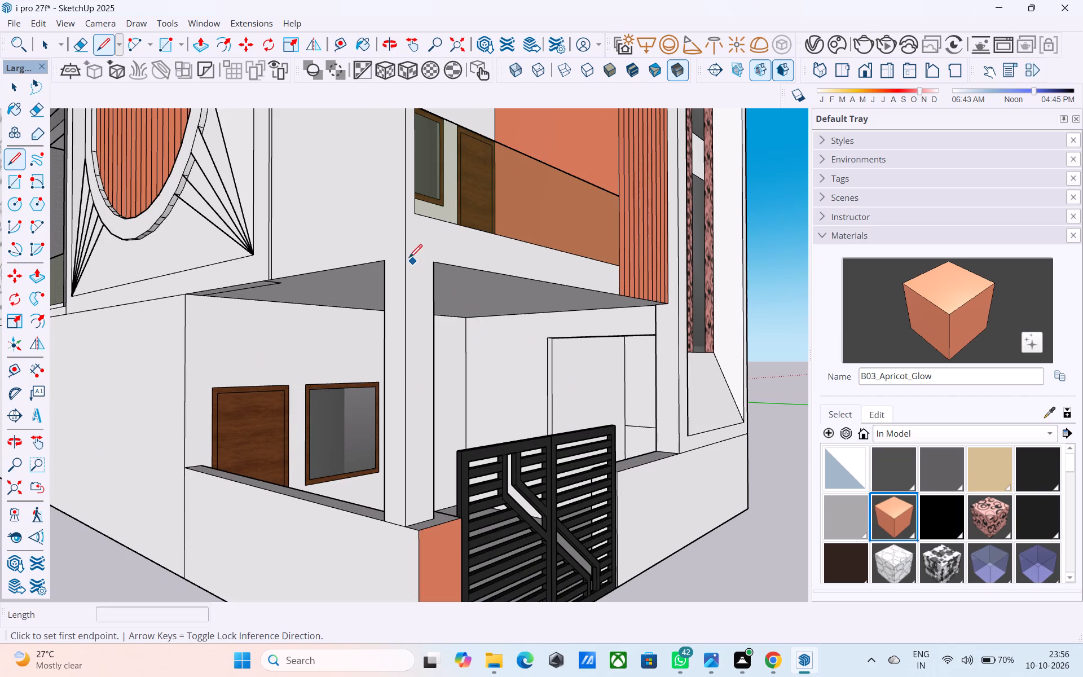
click(385, 260)
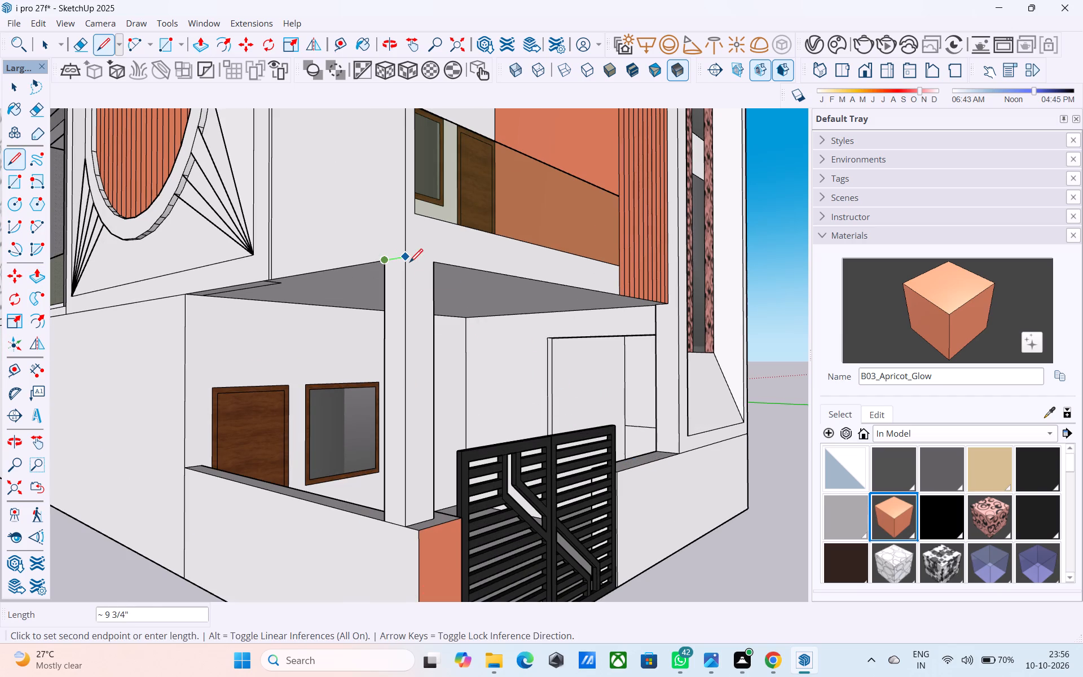
click(410, 263)
click(434, 264)
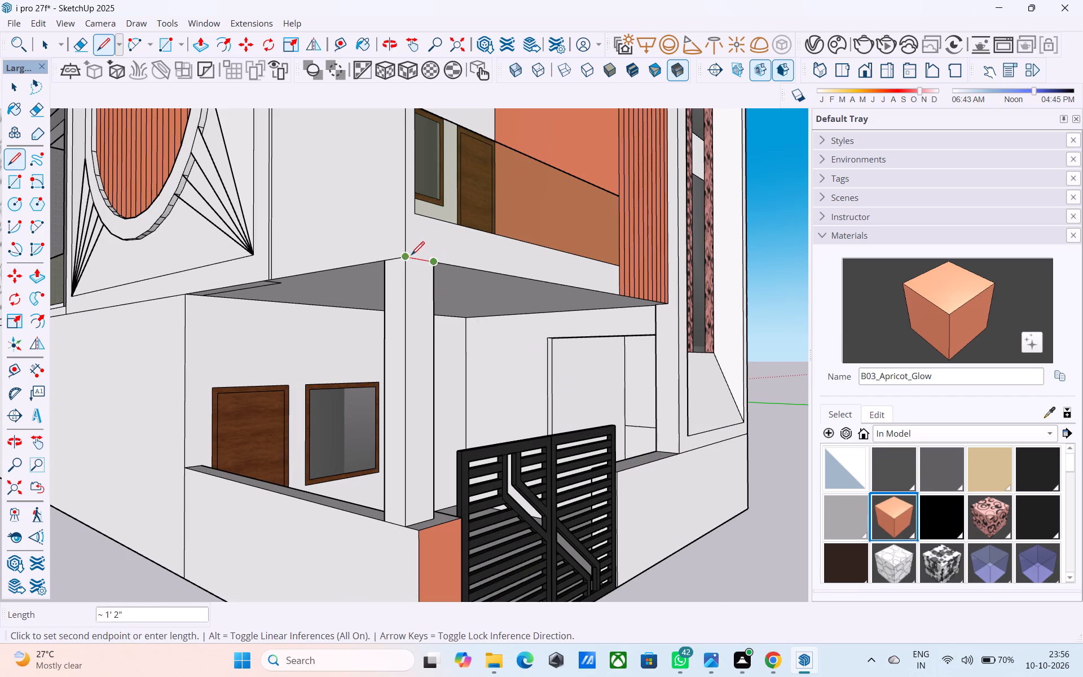
click(407, 253)
key(space)
Paint all the faces of the corner column with the ThomThom - Waistcoat2 material.
scroll(918, 480, up, 1)
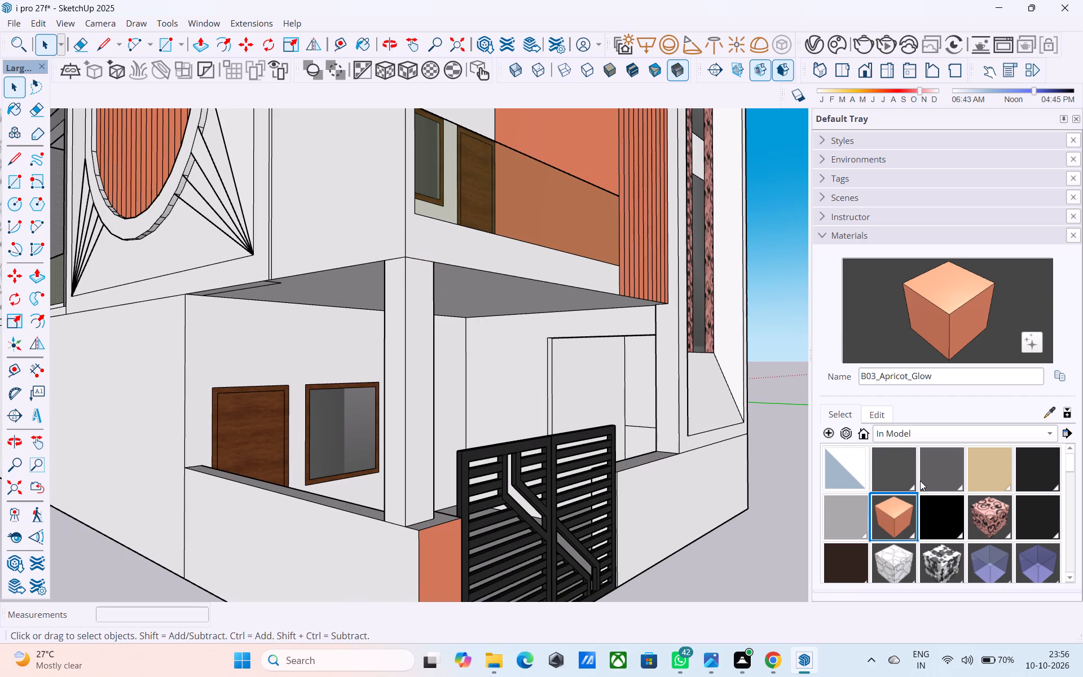
scroll(920, 481, down, 8)
click(981, 471)
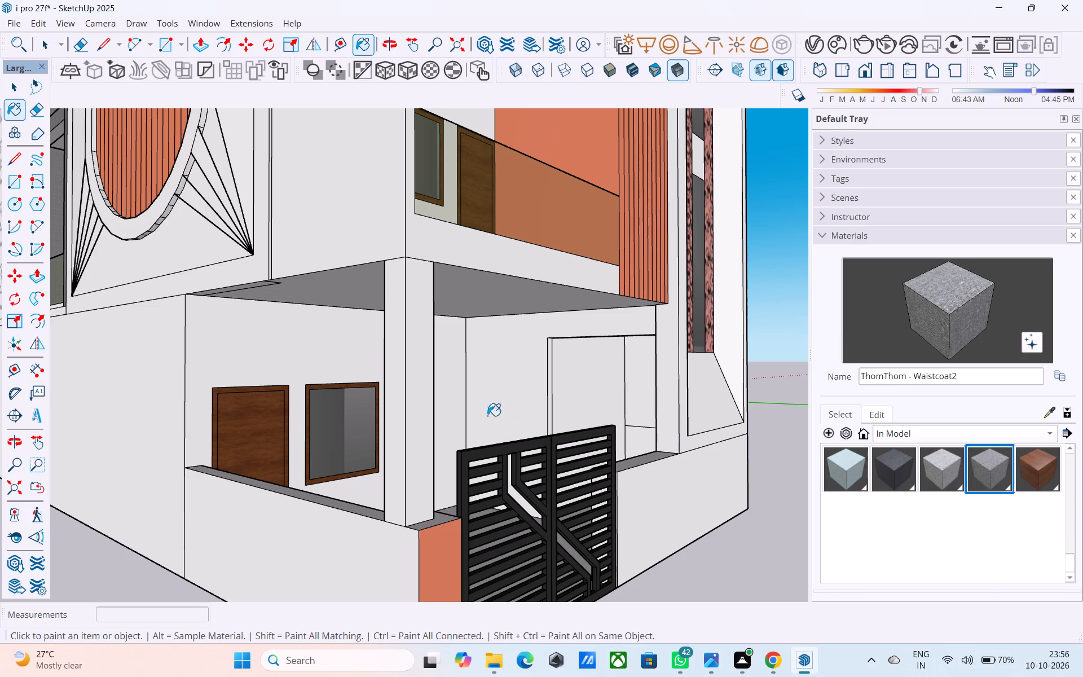
click(417, 383)
click(402, 375)
middle_drag(404, 374, 749, 446)
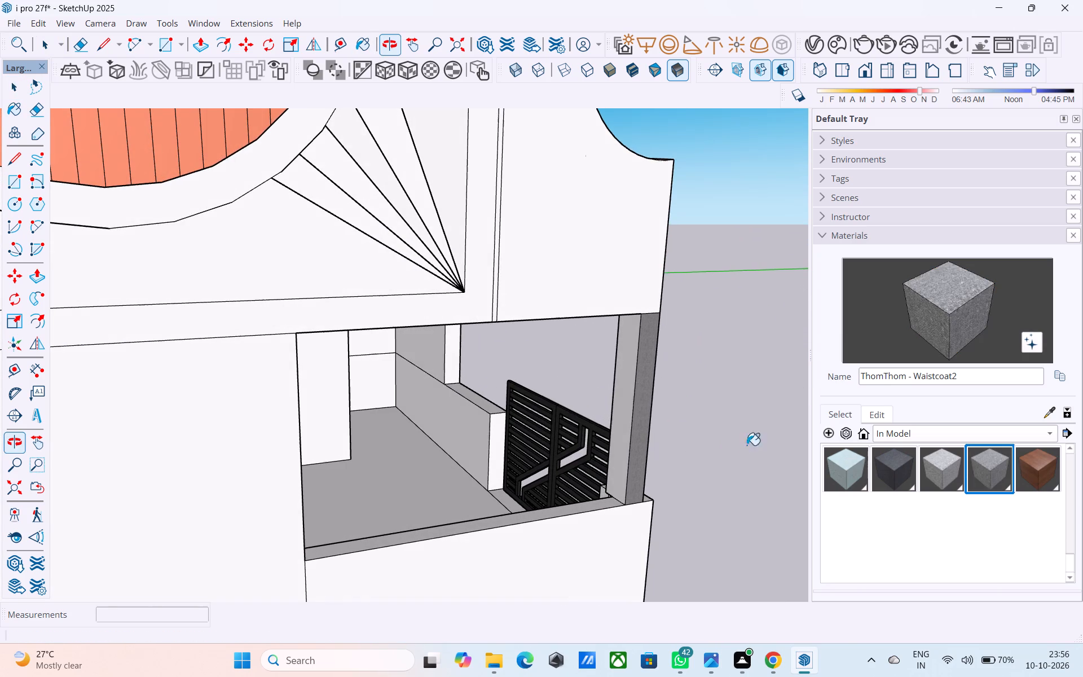
click(622, 401)
middle_drag(651, 402, 0, 446)
scroll(164, 402, up, 2)
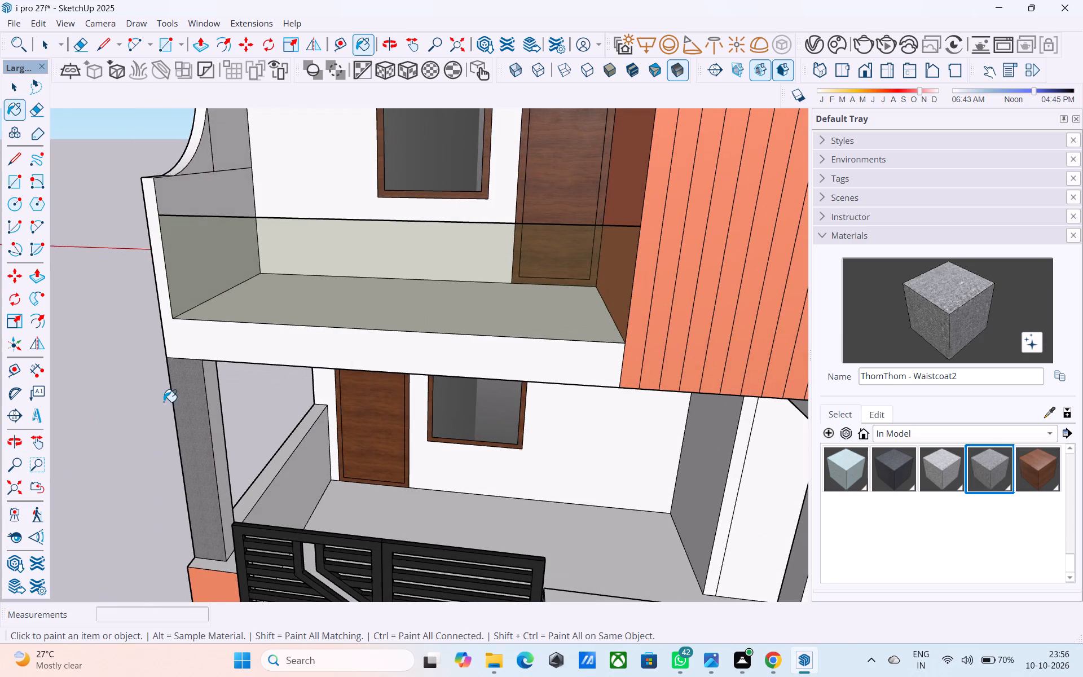
scroll(164, 402, up, 1)
click(275, 407)
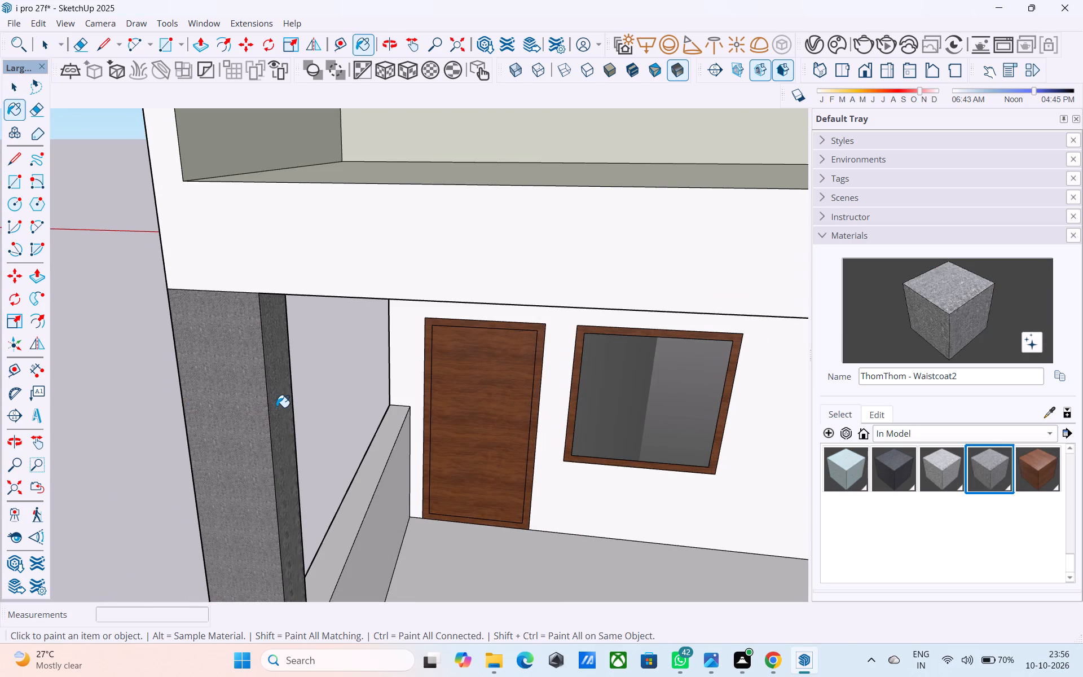
Examine the painted corner column from the side and the front of the house.
scroll(278, 407, down, 5)
middle_drag(272, 419, 840, 447)
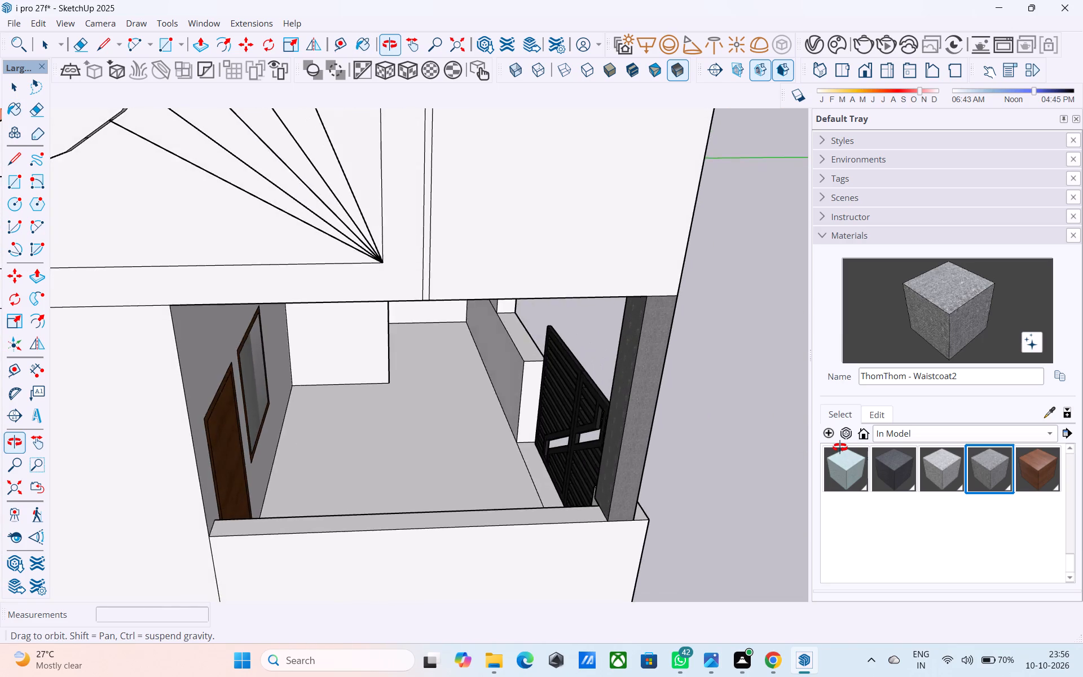
middle_drag(840, 447, 363, 388)
scroll(345, 370, down, 11)
middle_drag(354, 395, 559, 411)
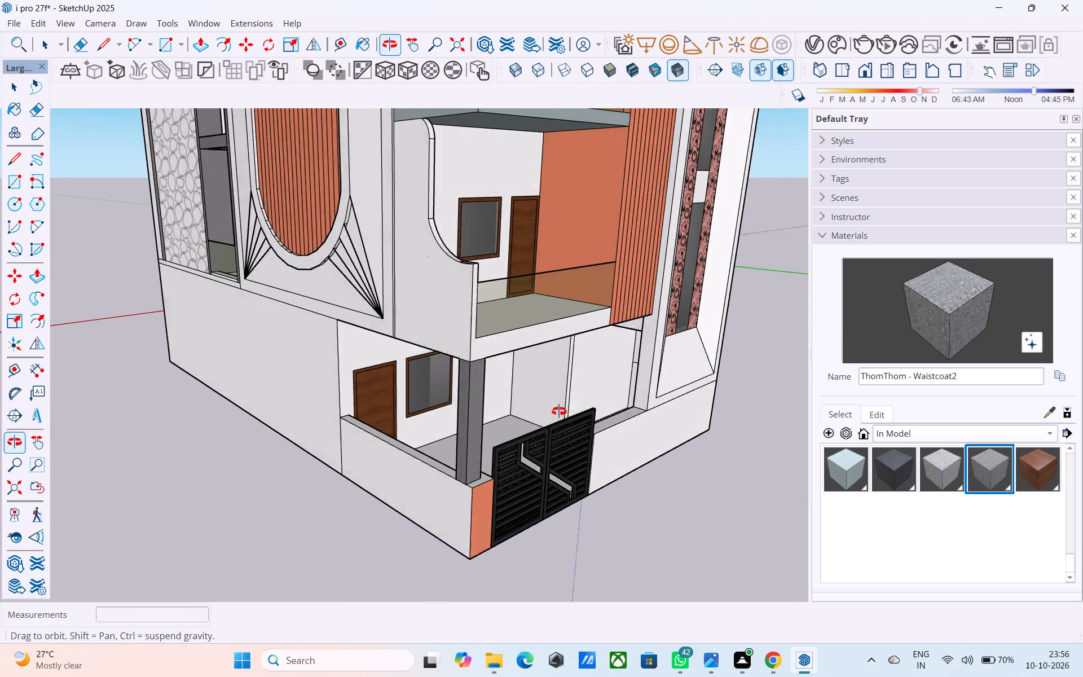
middle_drag(559, 411, 658, 403)
middle_drag(515, 402, 642, 387)
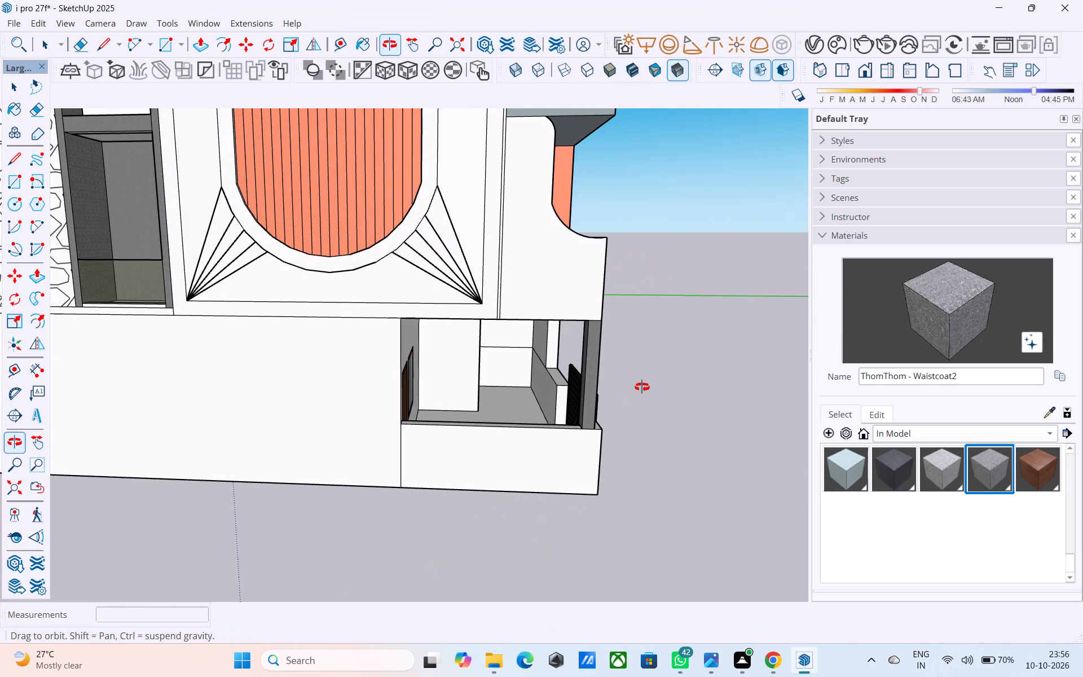
middle_drag(642, 387, 444, 368)
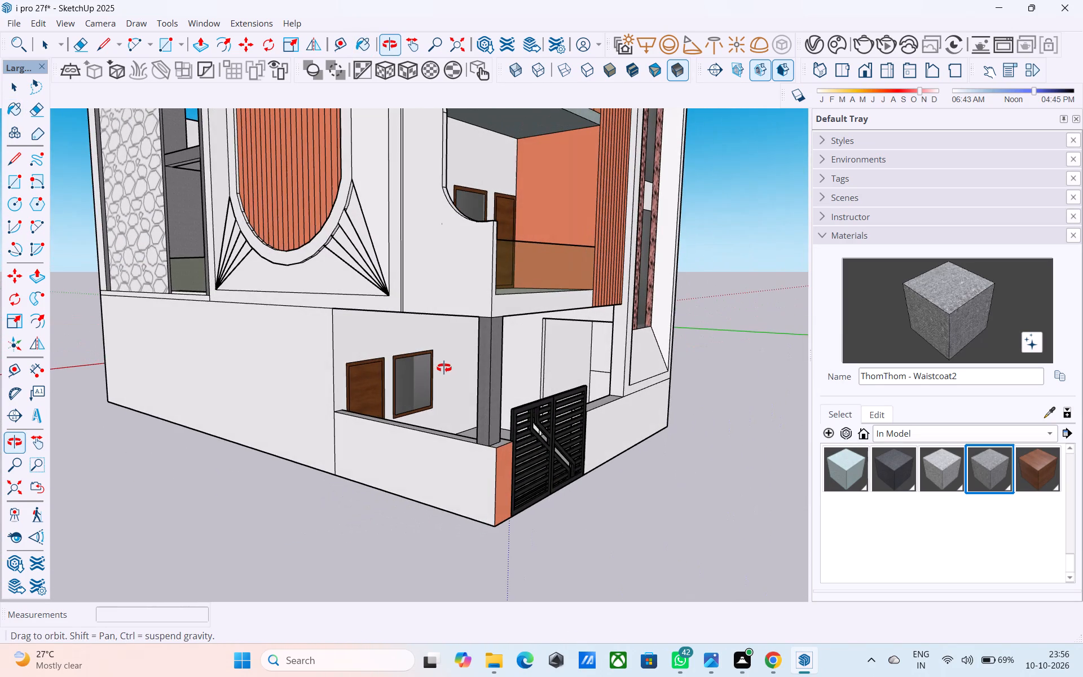
middle_drag(444, 368, 444, 368)
Erase the leftover notch edges on the balcony slab's underside along the side wall.
scroll(411, 372, up, 2)
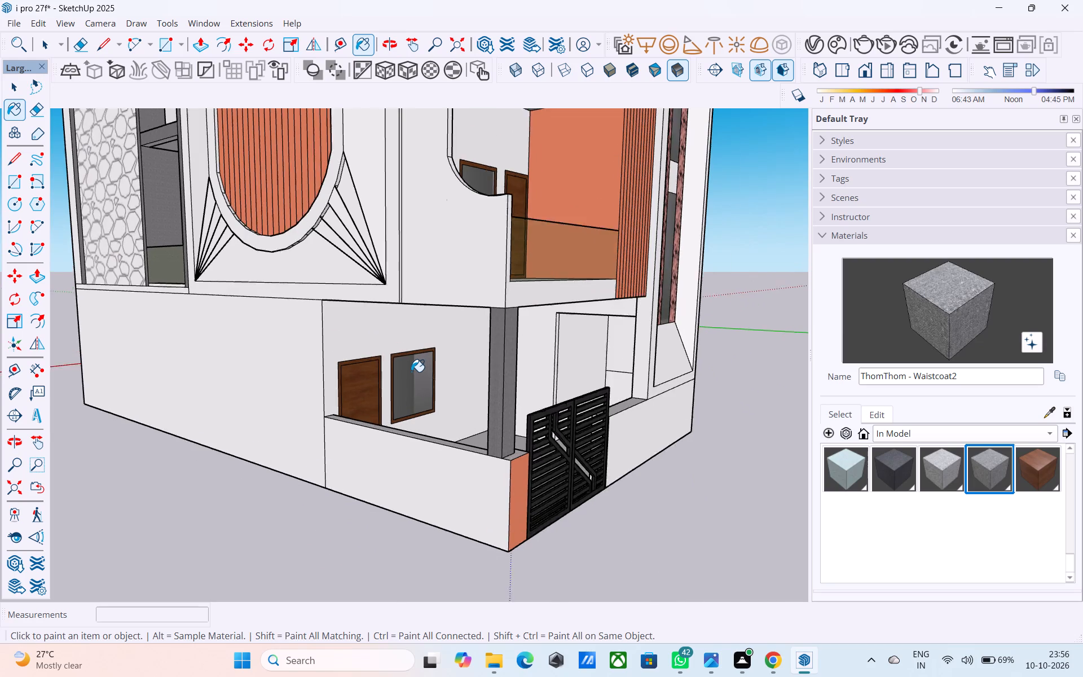
scroll(411, 372, up, 2)
middle_drag(405, 372, 353, 287)
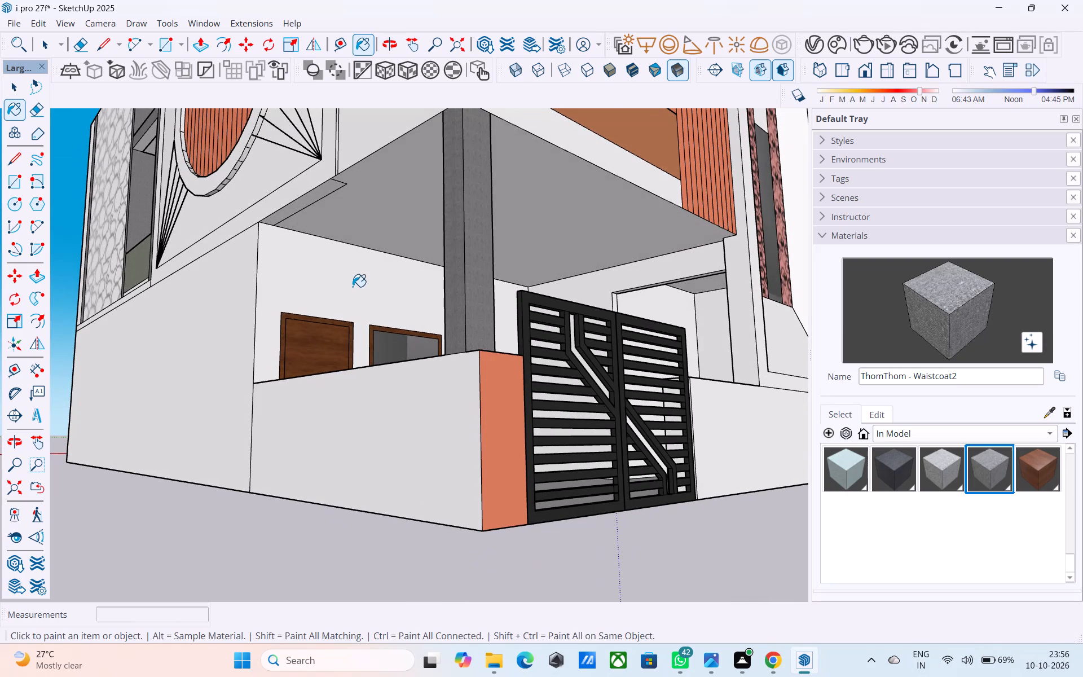
key(e)
drag(339, 185, 336, 194)
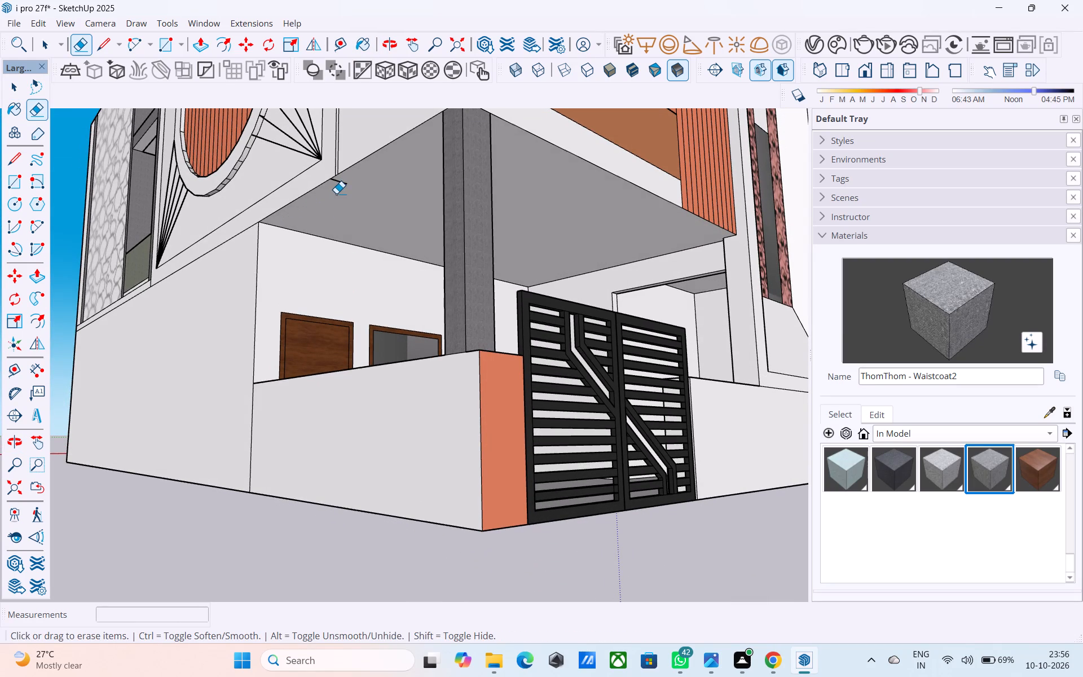
click(342, 186)
click(345, 181)
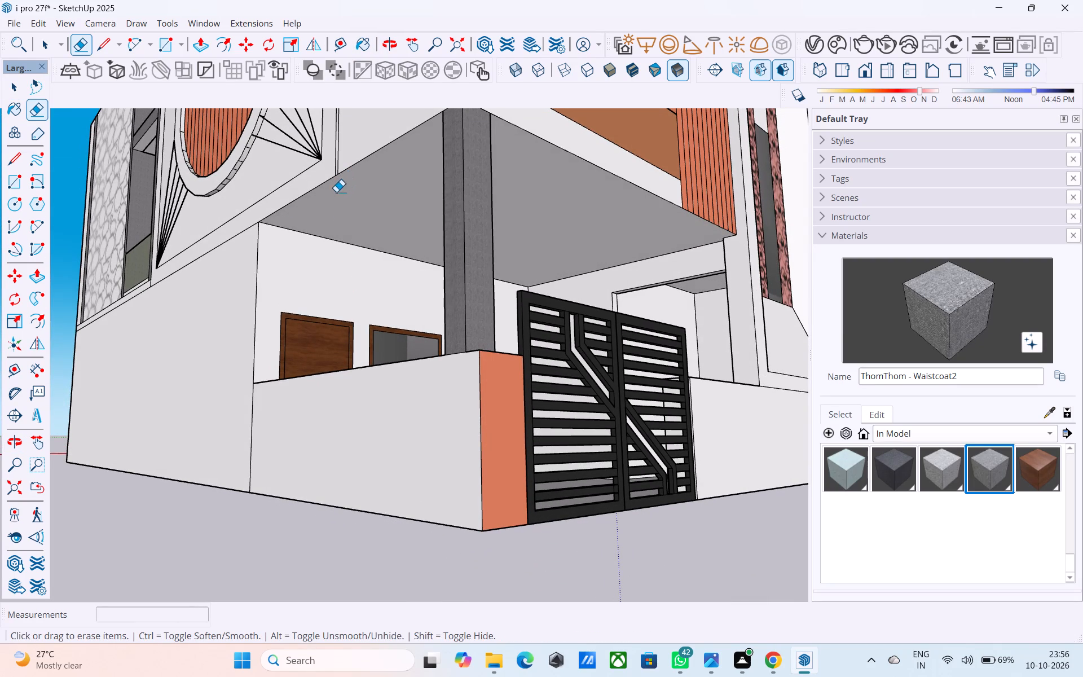
middle_drag(337, 191, 312, 199)
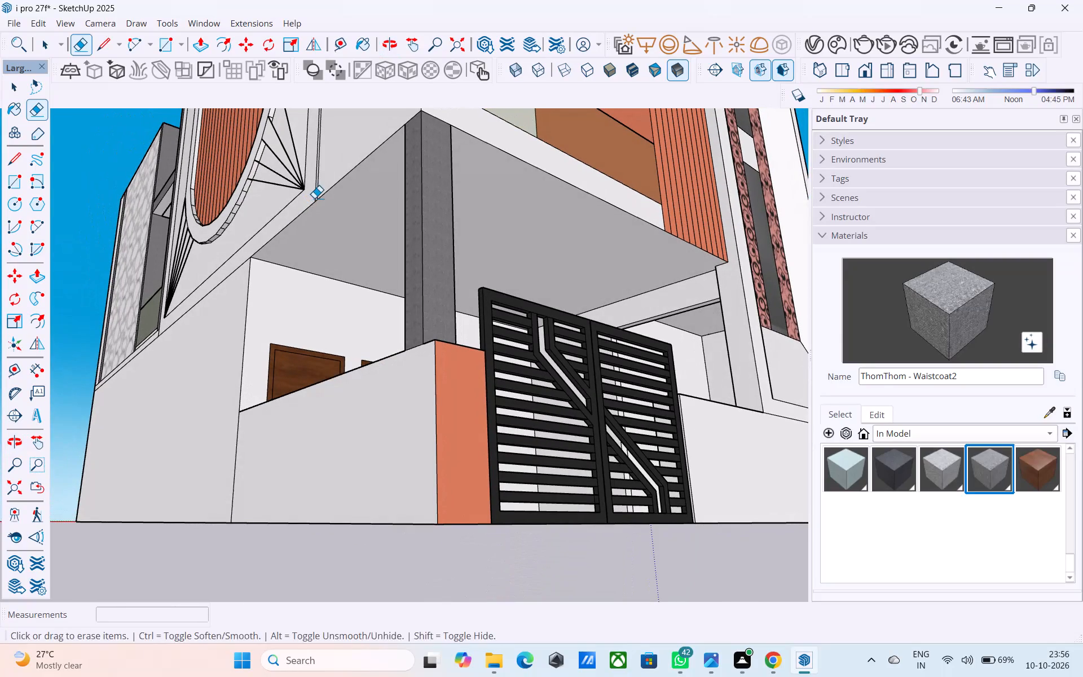
key(space)
Save the model and purge its unused items.
middle_drag(306, 226, 561, 326)
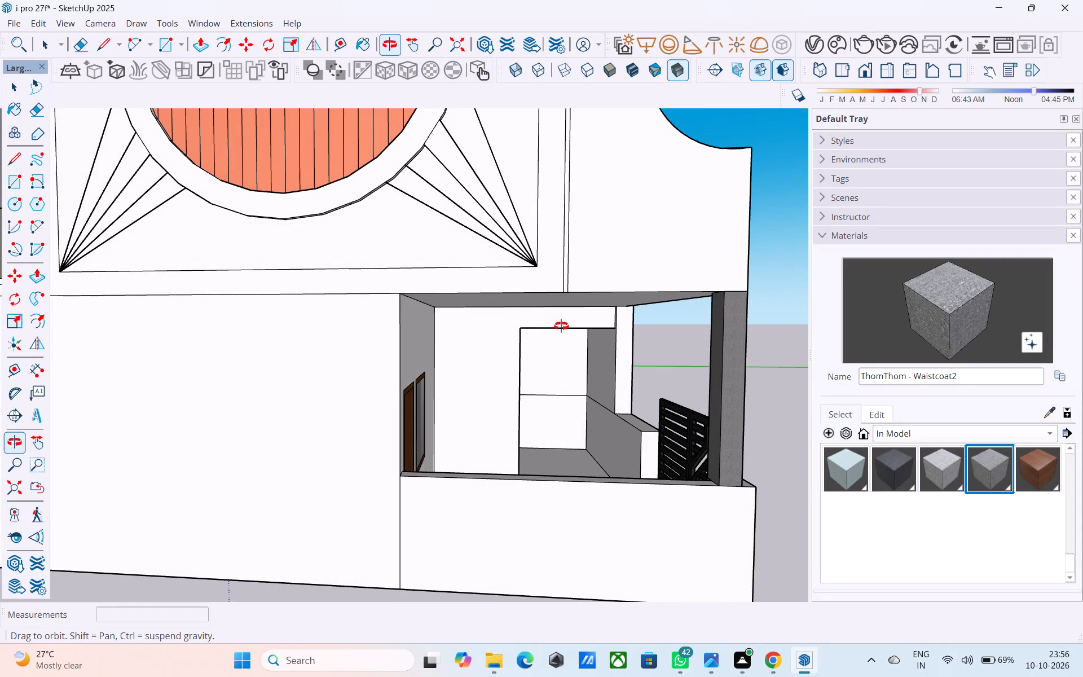
middle_drag(561, 326, 339, 288)
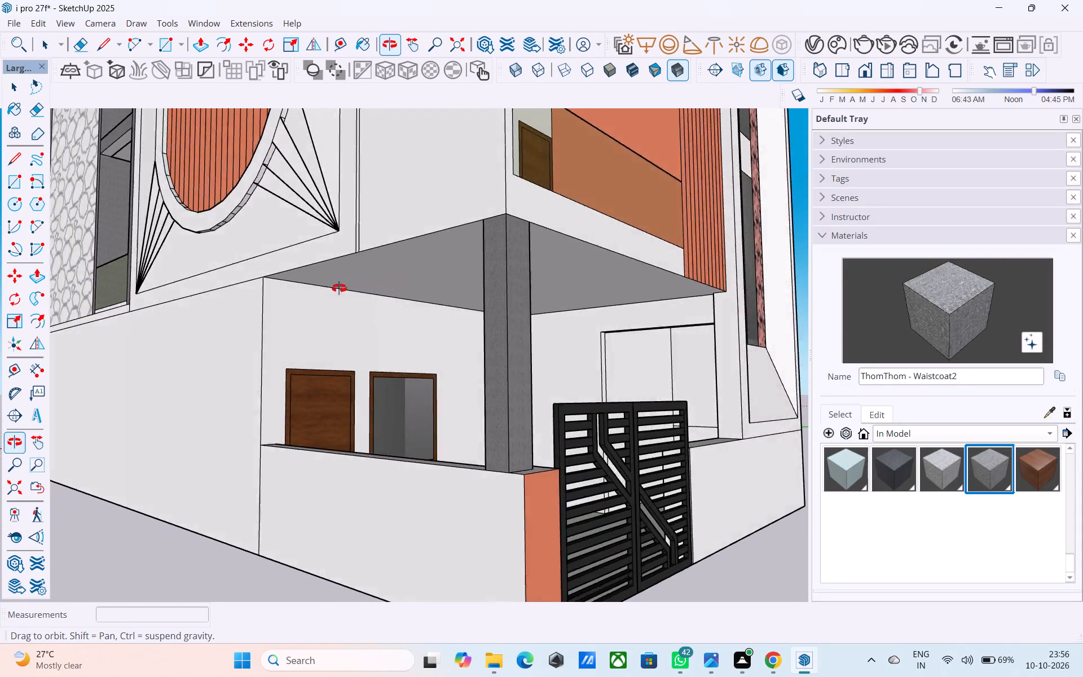
middle_drag(339, 288, 254, 241)
middle_drag(617, 275, 460, 320)
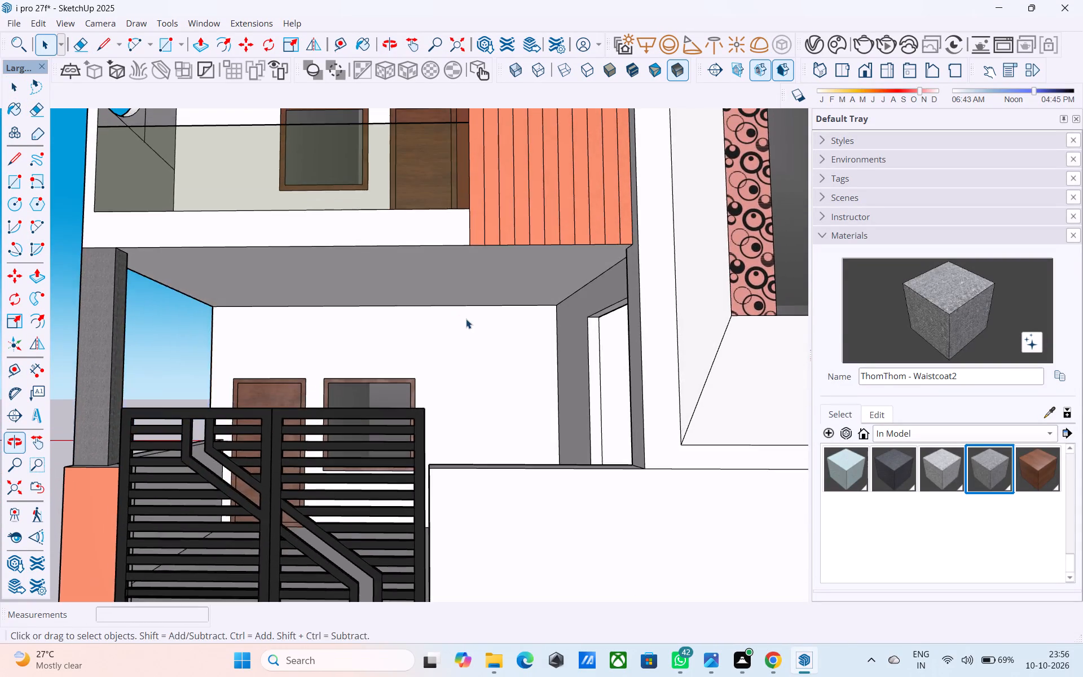
scroll(466, 319, down, 5)
middle_drag(415, 320, 434, 400)
key(ctrl+s)
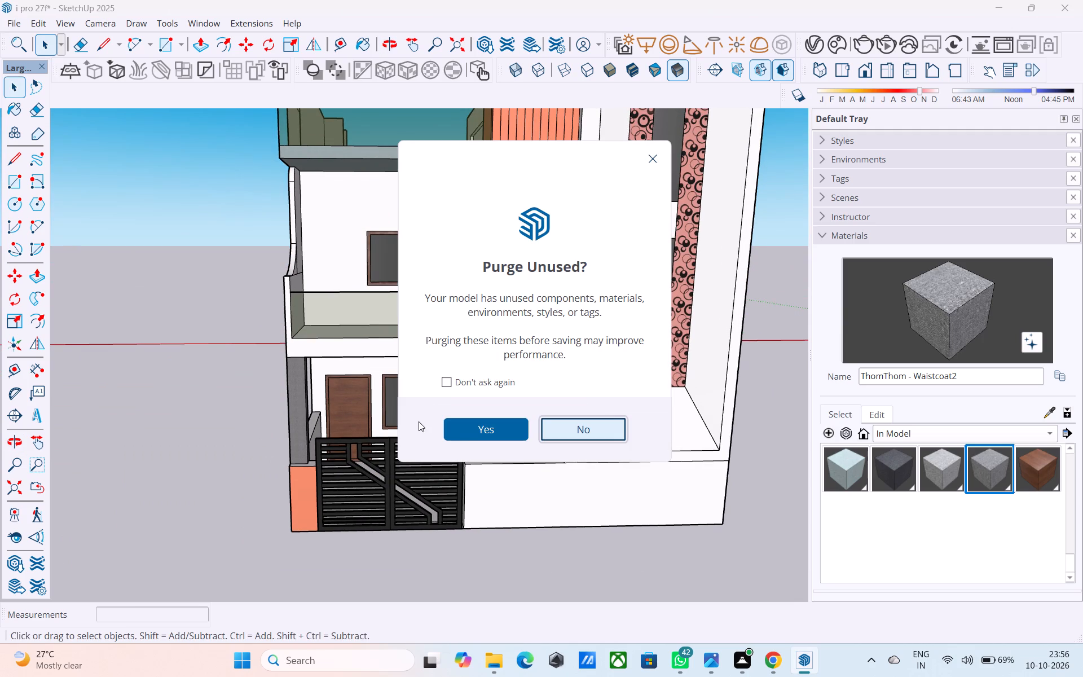
click(464, 427)
Scale the gate's height down from its top edge by a factor of about 0.97.
click(353, 469)
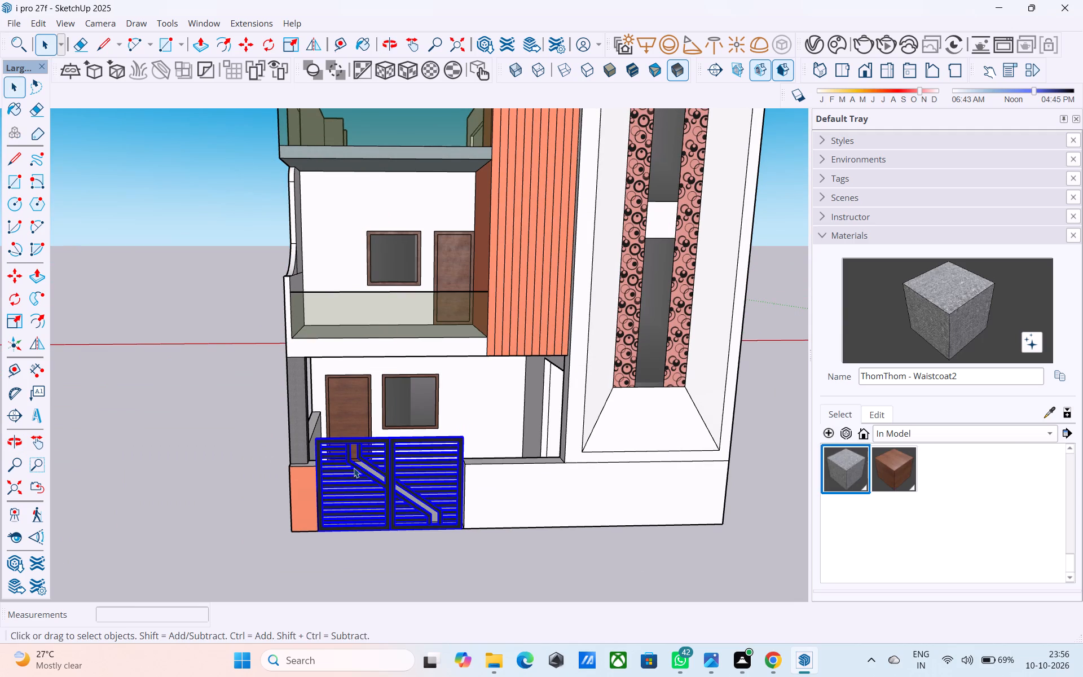
key(s)
scroll(397, 412, down, 2)
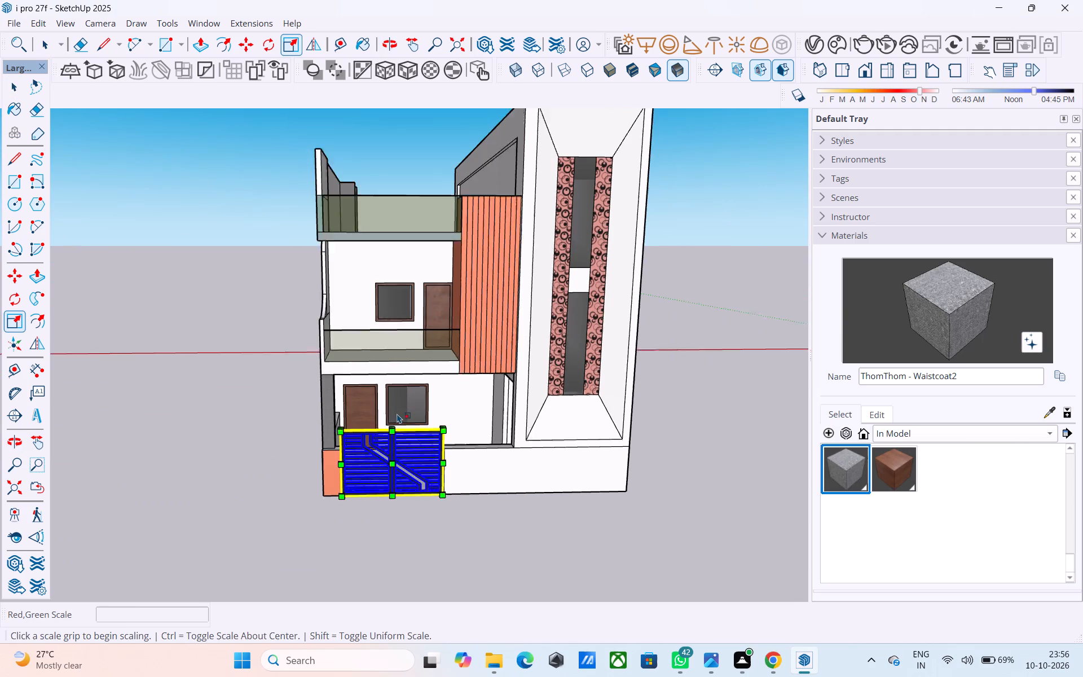
scroll(397, 414, down, 2)
middle_drag(397, 414, 425, 421)
middle_drag(425, 421, 455, 463)
scroll(455, 463, up, 4)
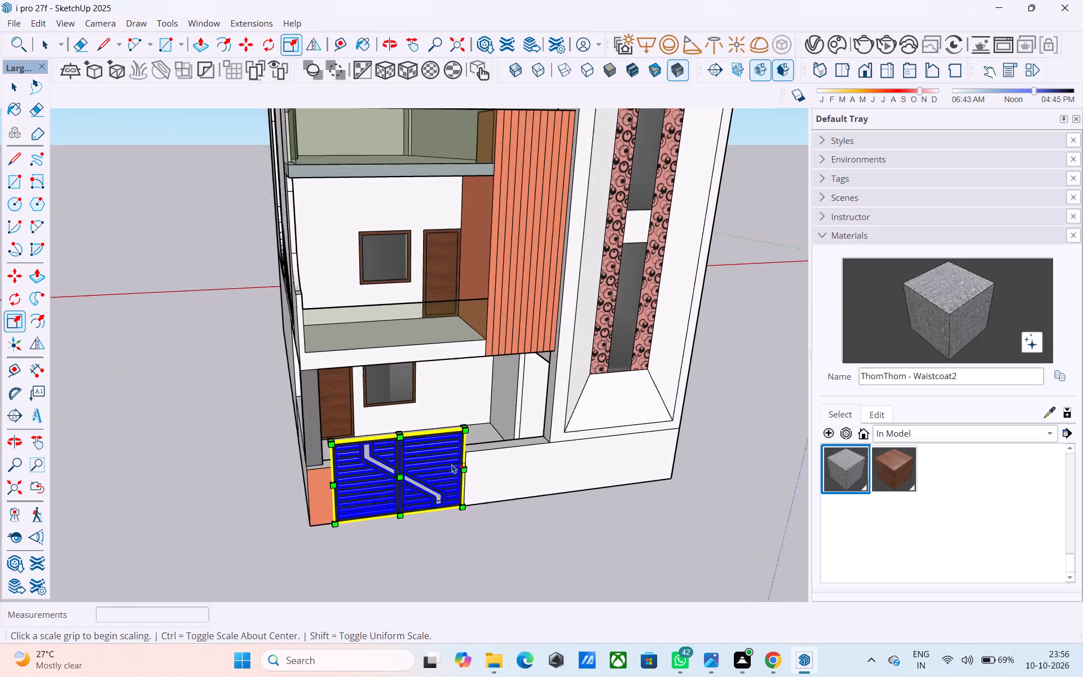
scroll(452, 464, up, 2)
middle_drag(377, 450, 412, 456)
scroll(413, 454, up, 6)
middle_drag(409, 420, 416, 460)
scroll(408, 458, up, 4)
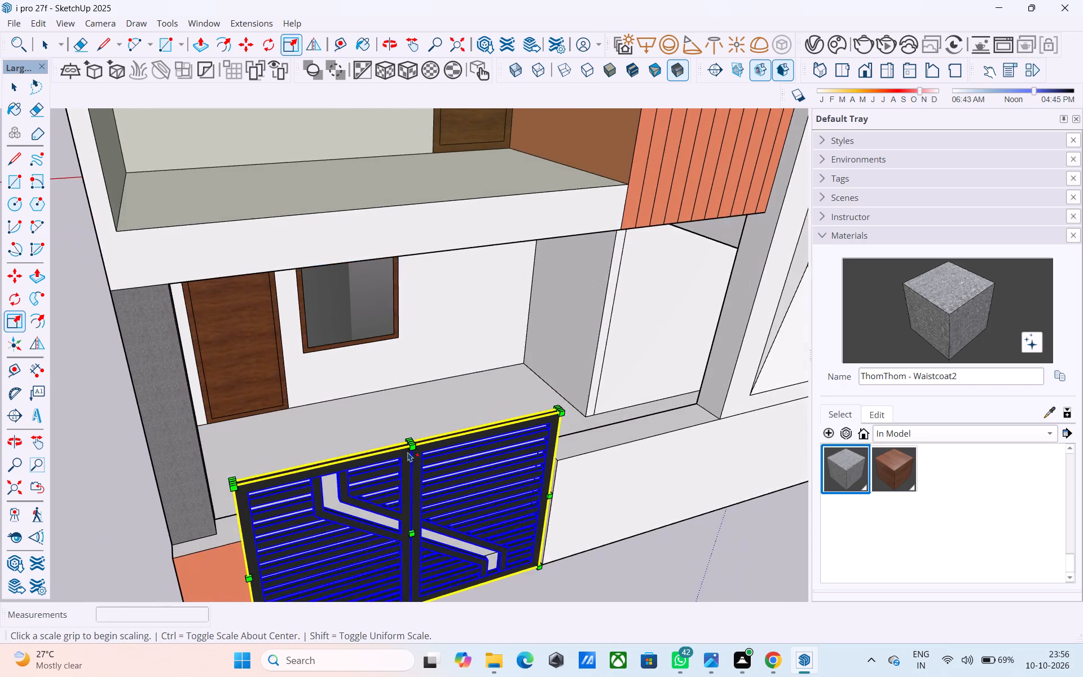
scroll(408, 452, up, 10)
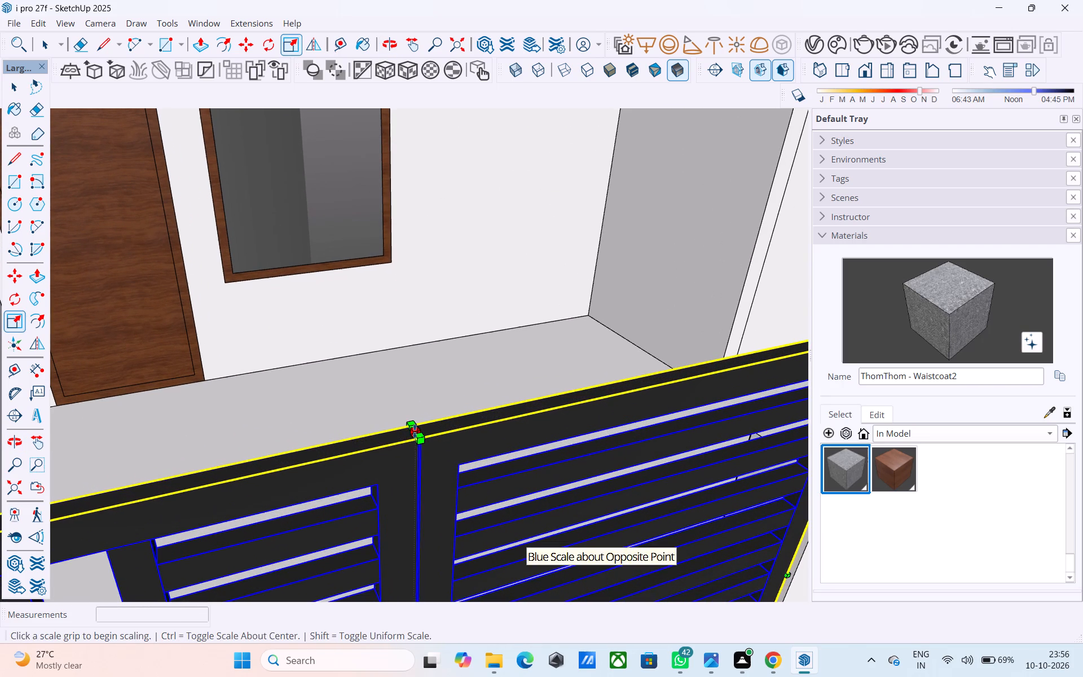
drag(415, 431, 419, 456)
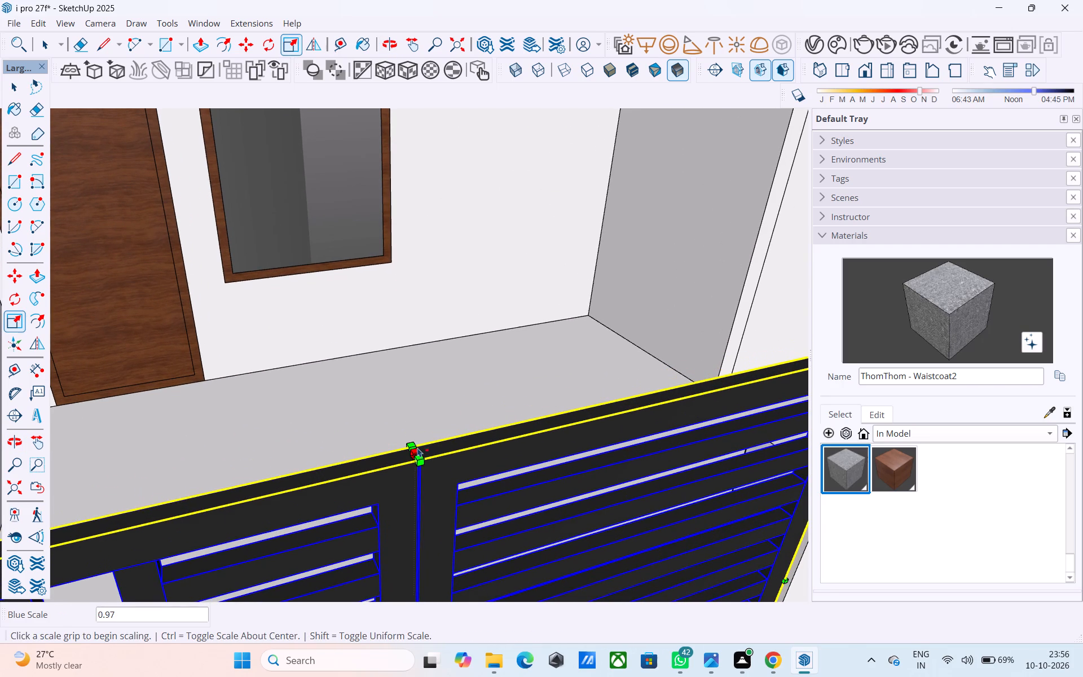
Scale the gate's height down further so its top sits closer to the compound wall's top.
scroll(417, 446, down, 14)
middle_drag(385, 383, 499, 384)
scroll(475, 393, up, 7)
middle_drag(442, 383, 451, 394)
scroll(455, 391, up, 8)
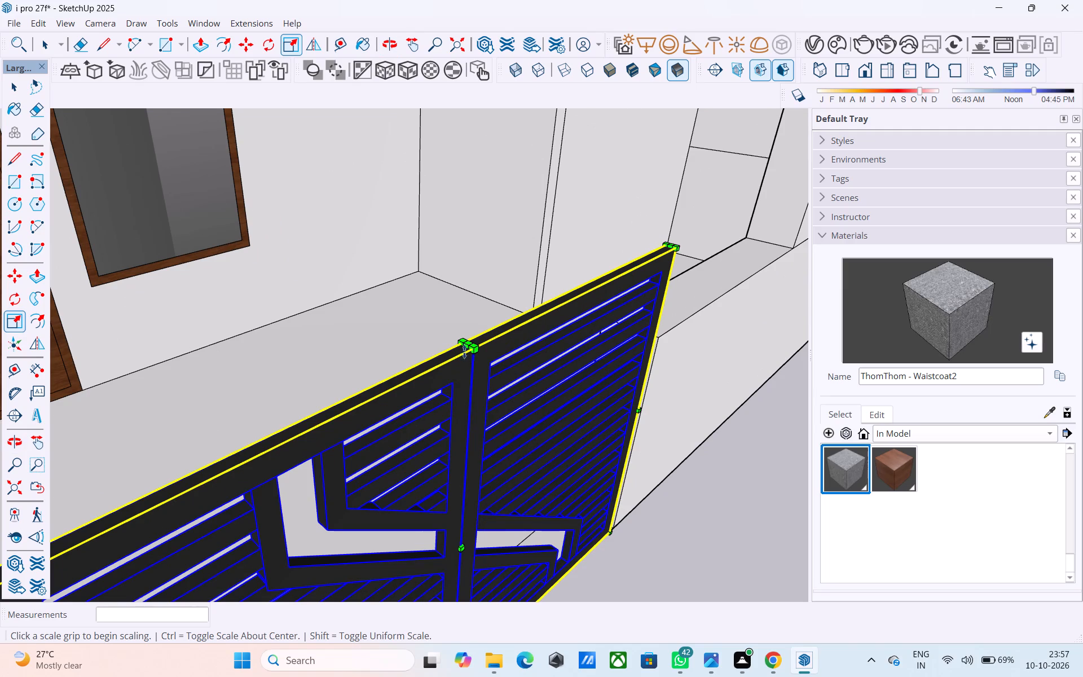
drag(465, 350, 464, 410)
middle_drag(495, 390, 435, 334)
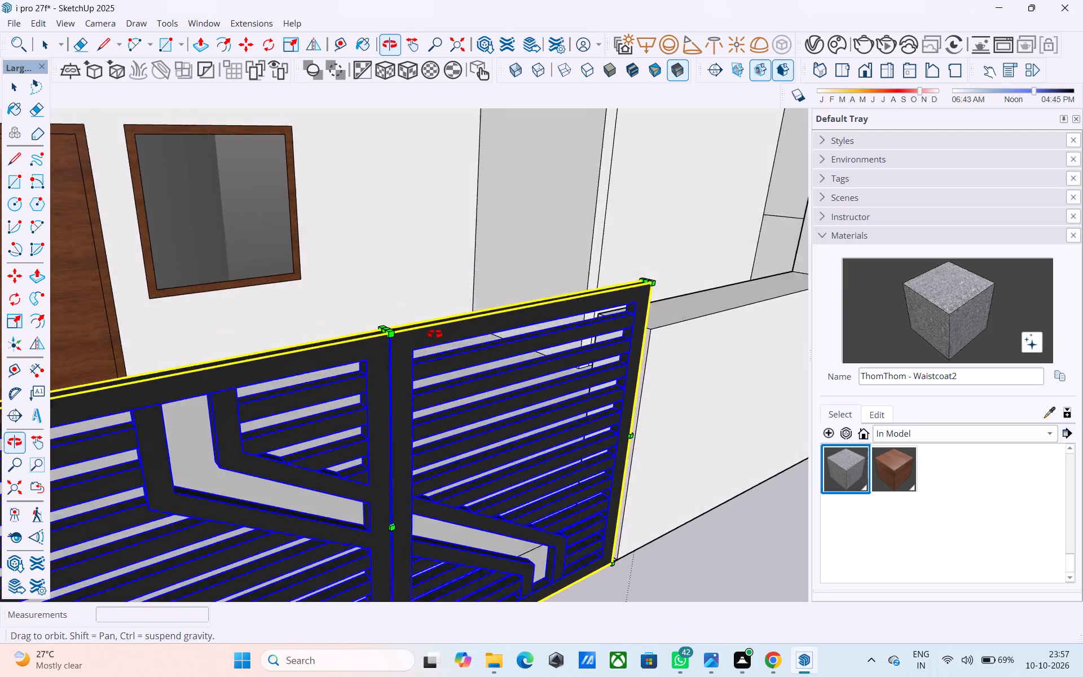
middle_drag(435, 334, 427, 326)
scroll(422, 312, down, 10)
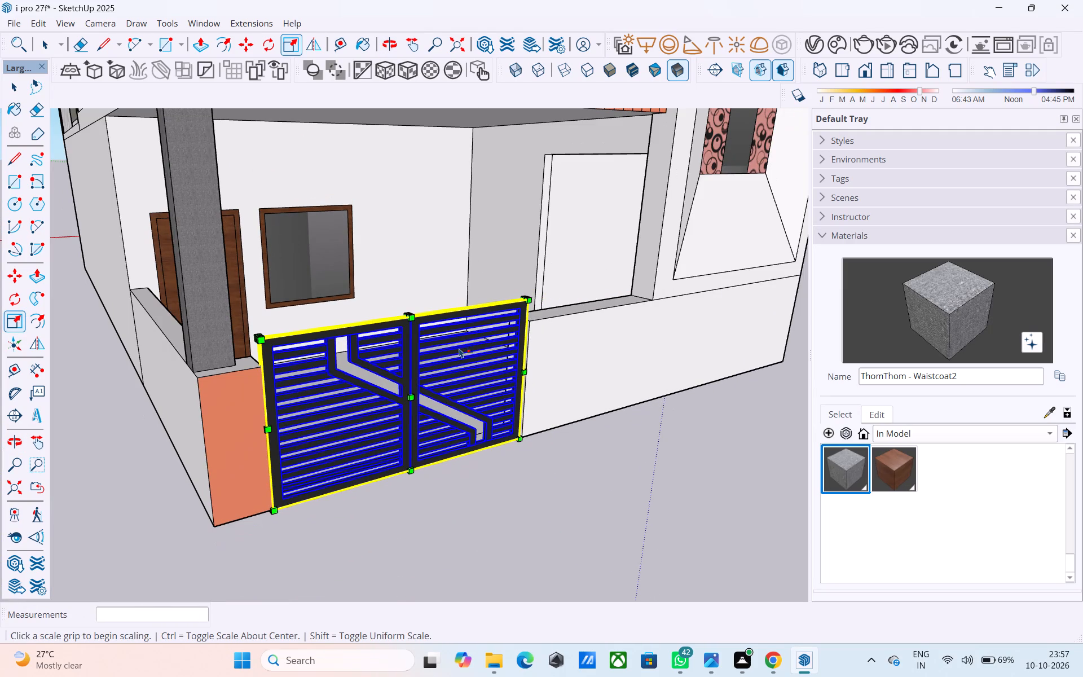
scroll(461, 348, down, 1)
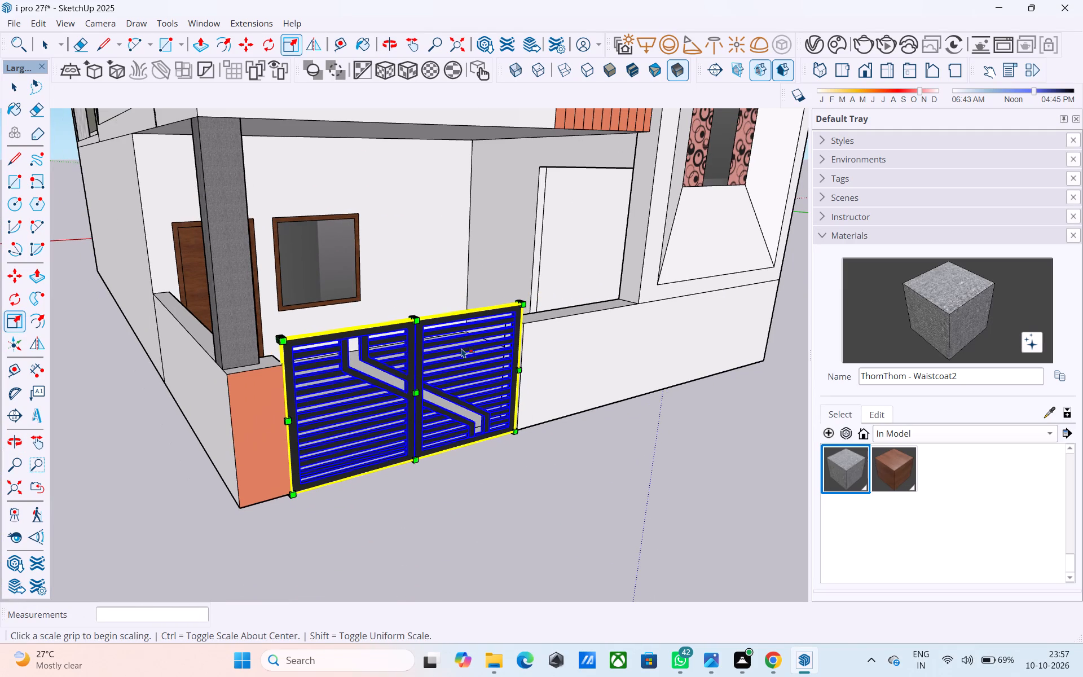
key(space)
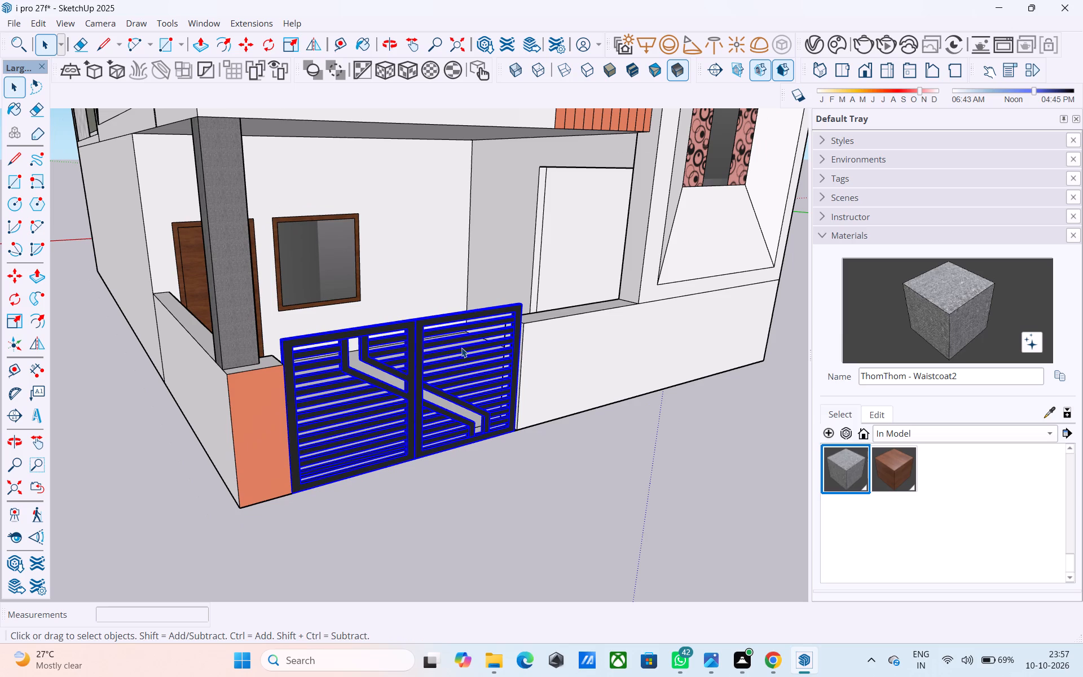
scroll(461, 348, down, 8)
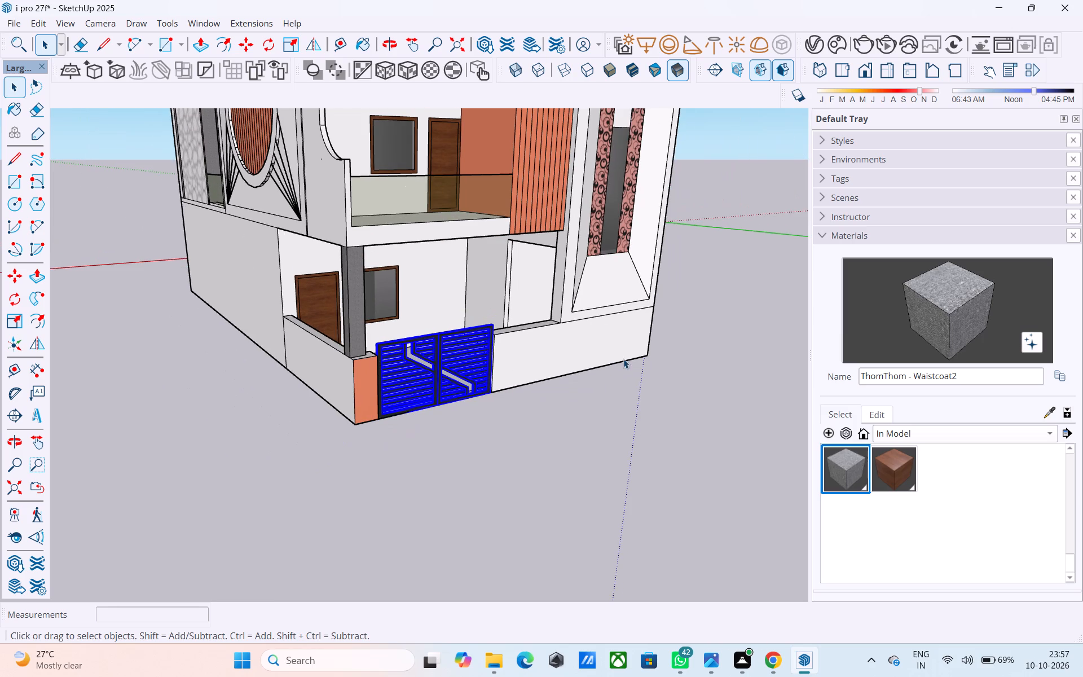
click(639, 406)
Lower the gate's top edge slightly once more by scaling it along the blue axis.
middle_drag(494, 391, 334, 385)
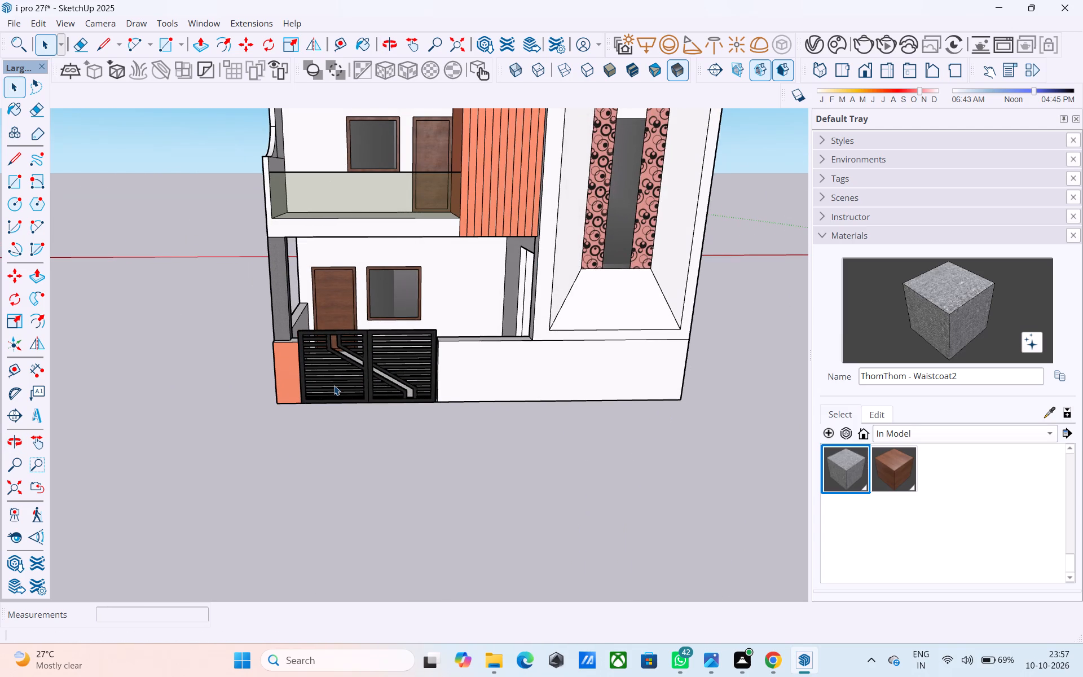
middle_drag(336, 385, 424, 396)
scroll(427, 396, down, 3)
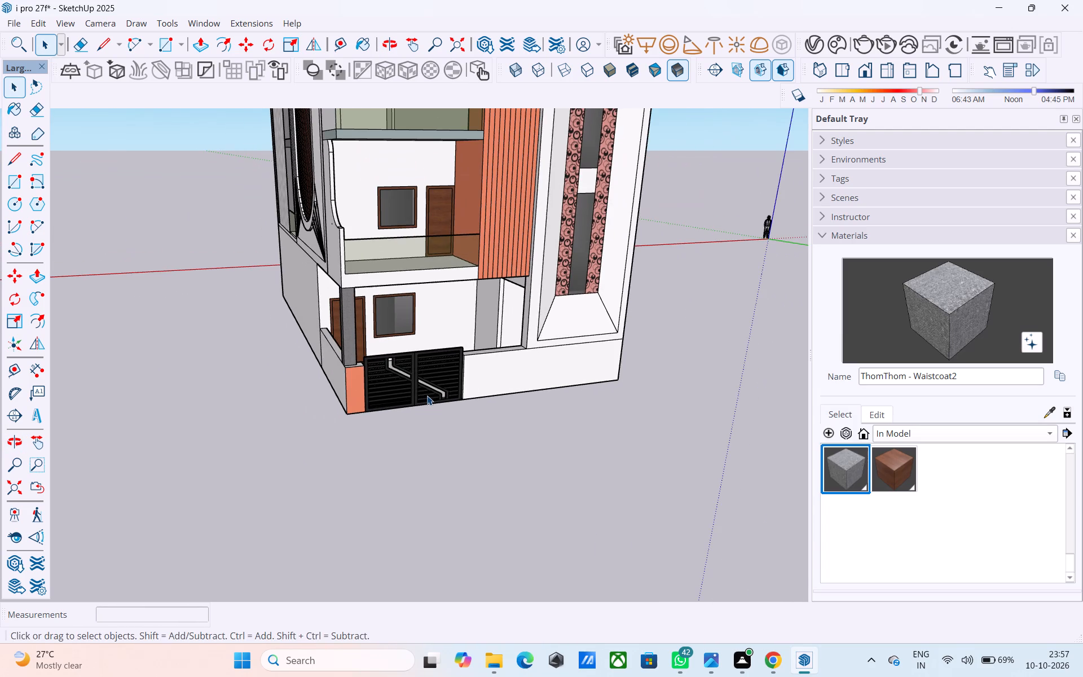
scroll(410, 388, up, 4)
click(404, 383)
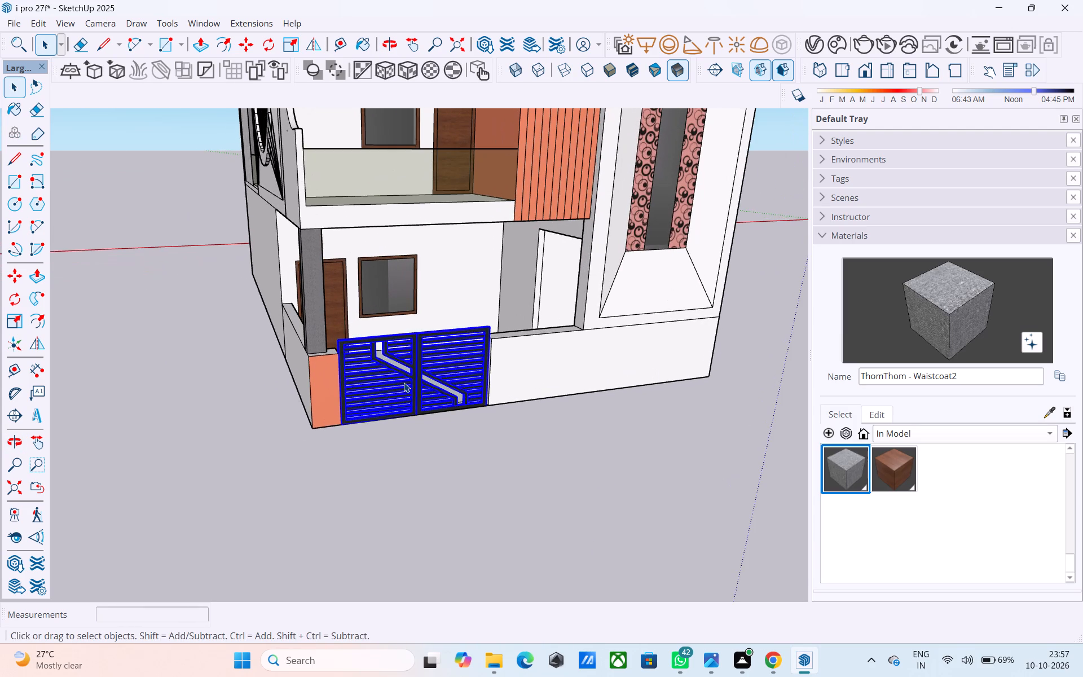
middle_drag(404, 383, 491, 435)
scroll(465, 381, up, 6)
key(s)
scroll(454, 350, up, 3)
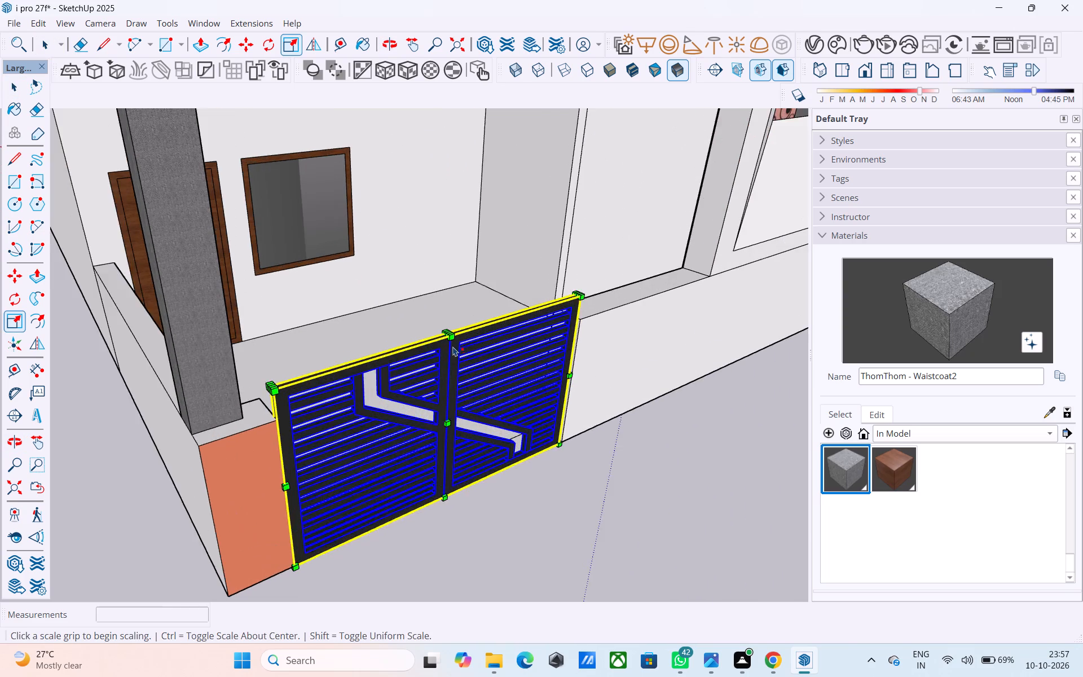
scroll(453, 346, up, 3)
middle_drag(450, 341, 559, 390)
scroll(481, 363, up, 9)
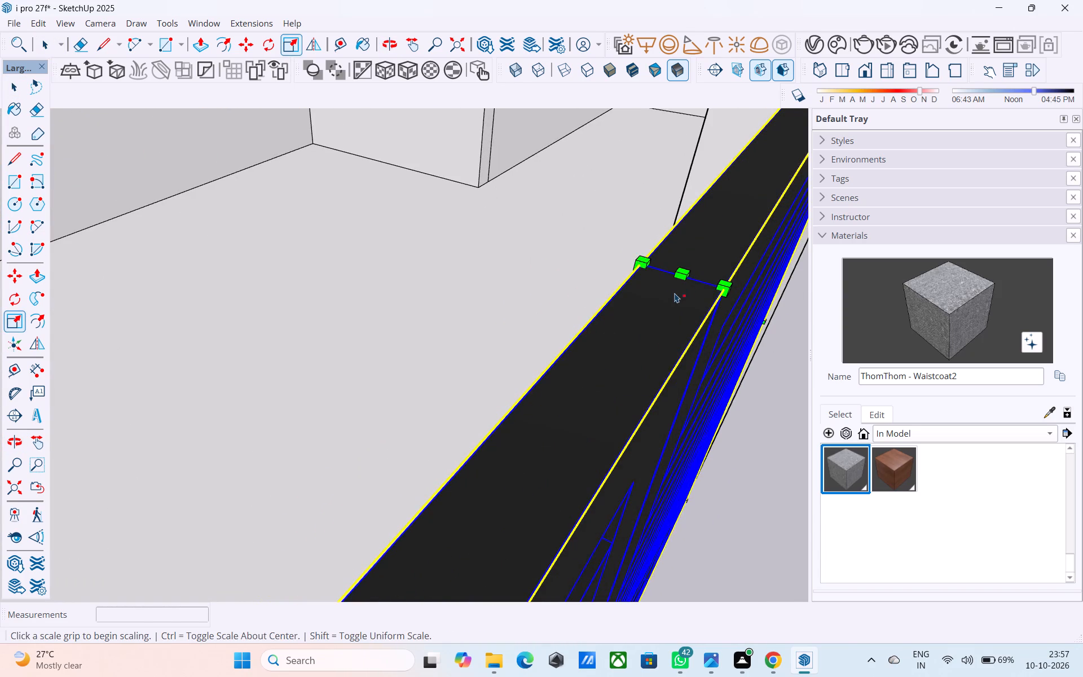
drag(686, 278, 686, 309)
scroll(681, 308, down, 10)
middle_drag(618, 322, 443, 278)
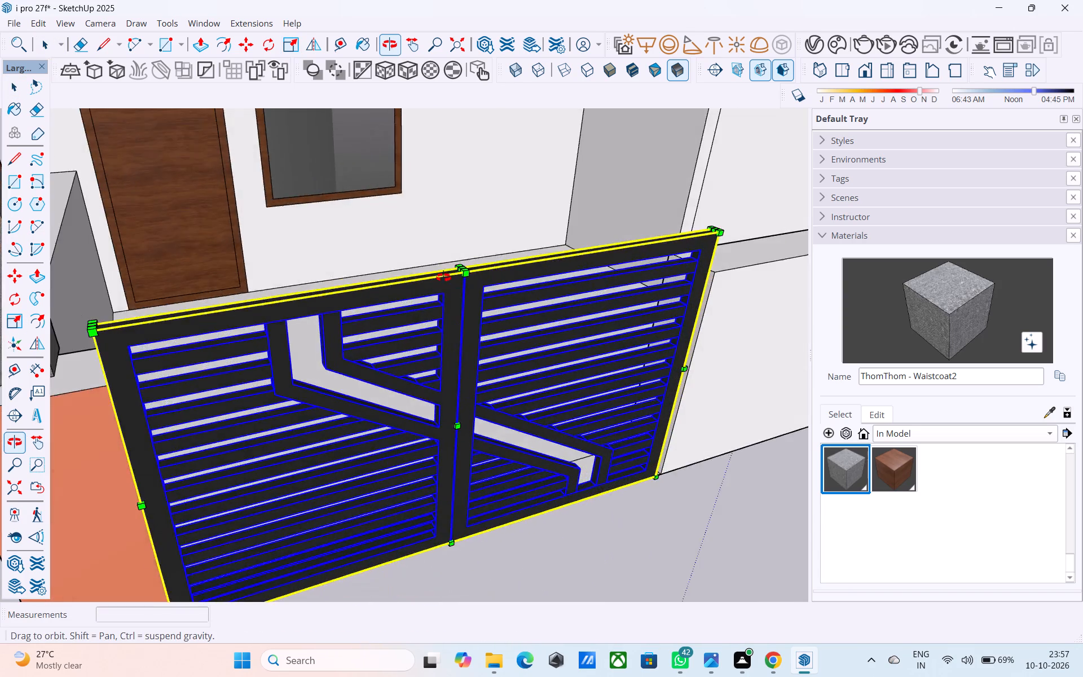
middle_drag(443, 278, 419, 241)
scroll(412, 232, down, 3)
middle_drag(446, 342, 436, 300)
middle_drag(420, 302, 440, 301)
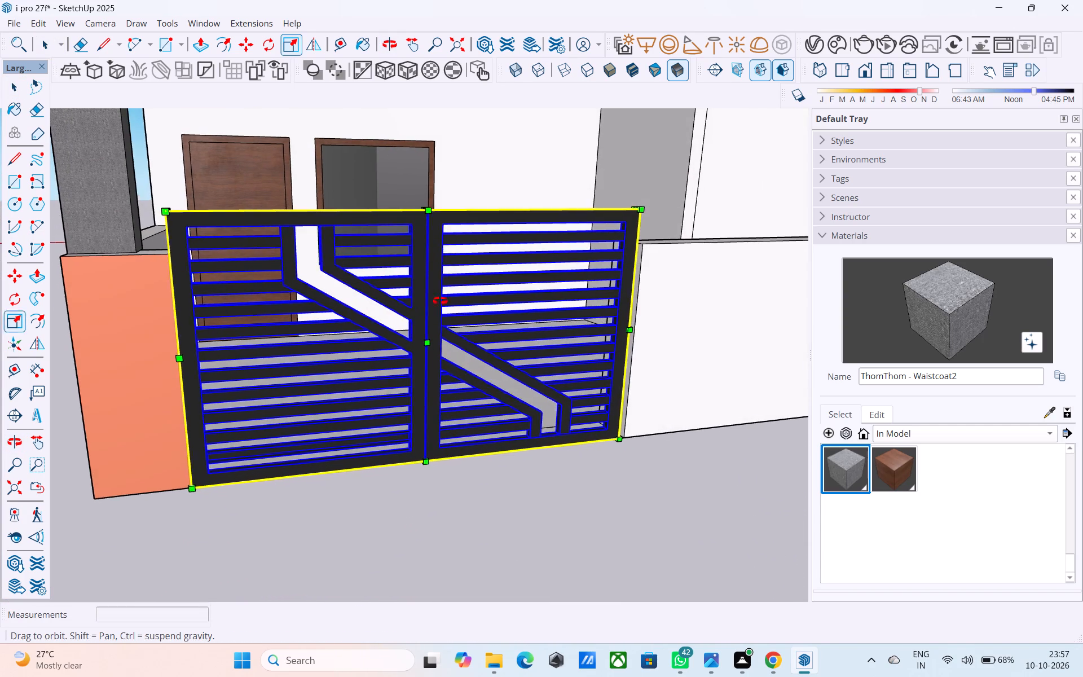
middle_drag(440, 301, 553, 294)
middle_click(430, 312)
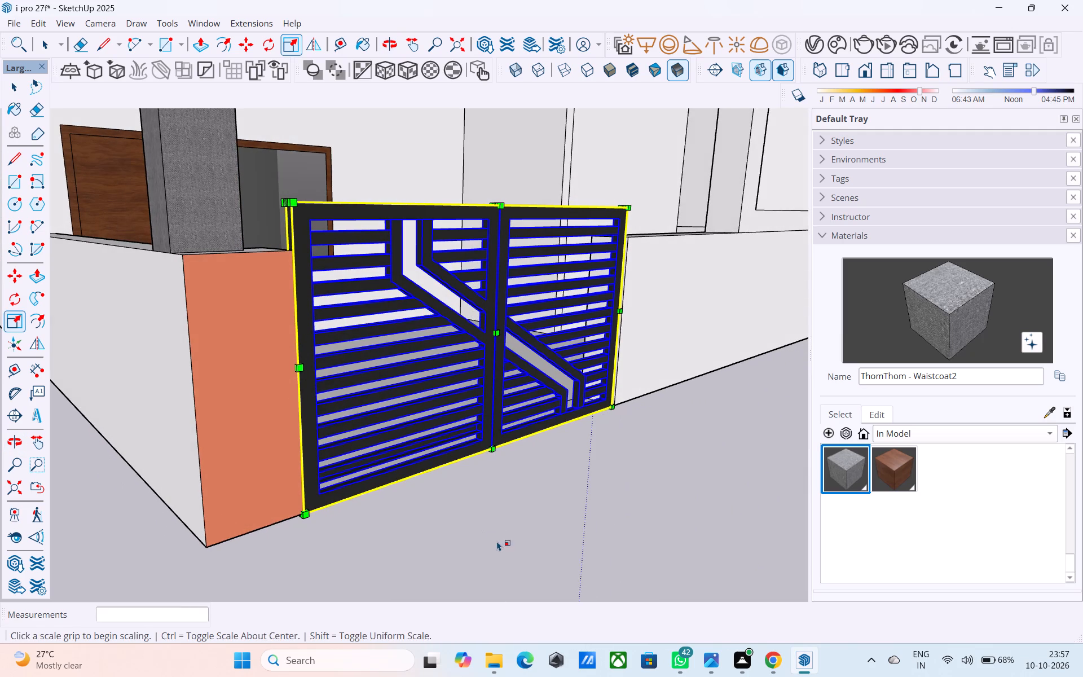
key(space)
click(491, 530)
Widen the gate along the red axis by a factor of about 1.01 towards the white compound wall.
middle_drag(408, 446, 108, 441)
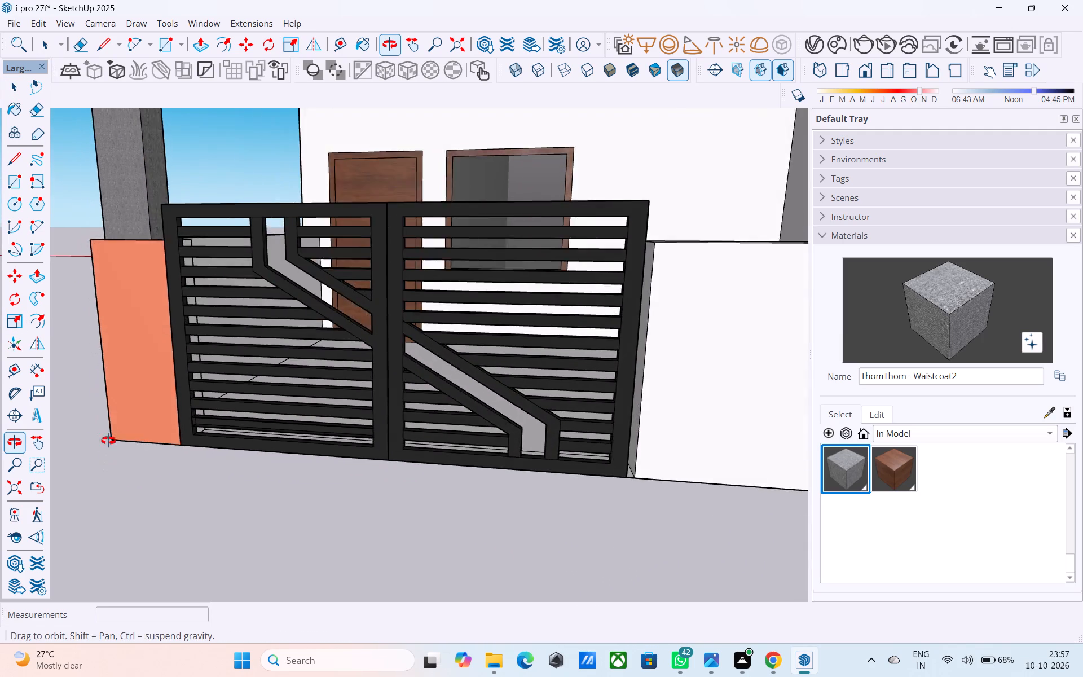
middle_drag(108, 441, 33, 449)
middle_drag(186, 441, 223, 430)
click(289, 407)
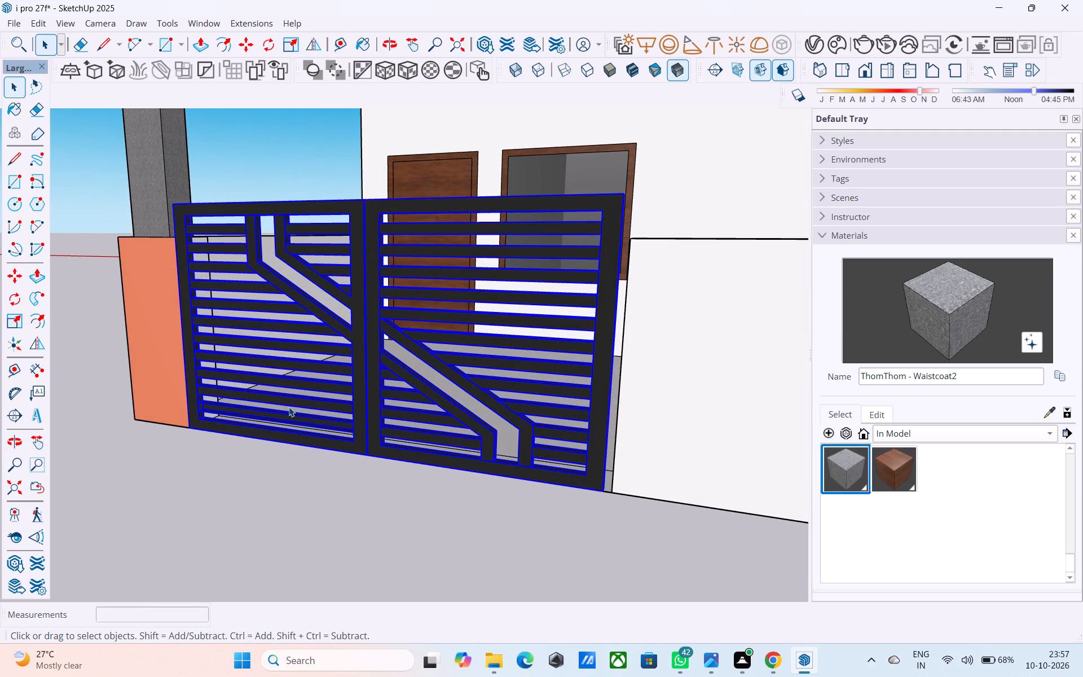
key(s)
middle_drag(633, 322, 582, 343)
scroll(576, 386, up, 8)
middle_drag(602, 375, 563, 373)
scroll(587, 366, up, 4)
drag(596, 351, 614, 353)
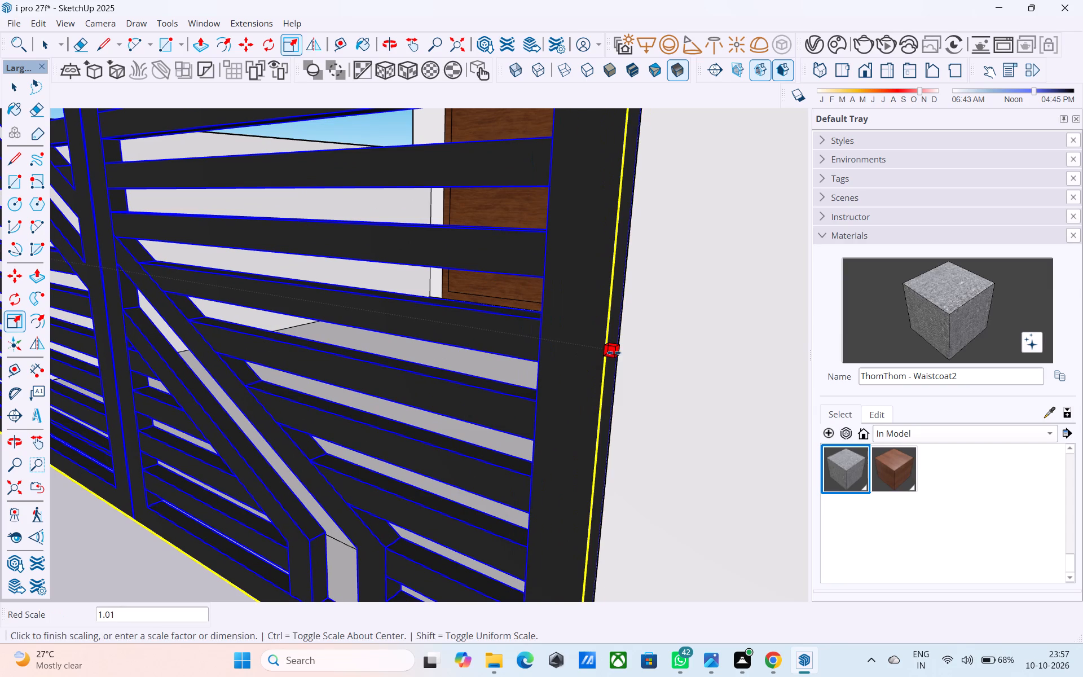
drag(614, 353, 613, 353)
middle_drag(614, 352, 735, 325)
scroll(735, 327, down, 4)
middle_drag(695, 345, 702, 345)
key(space)
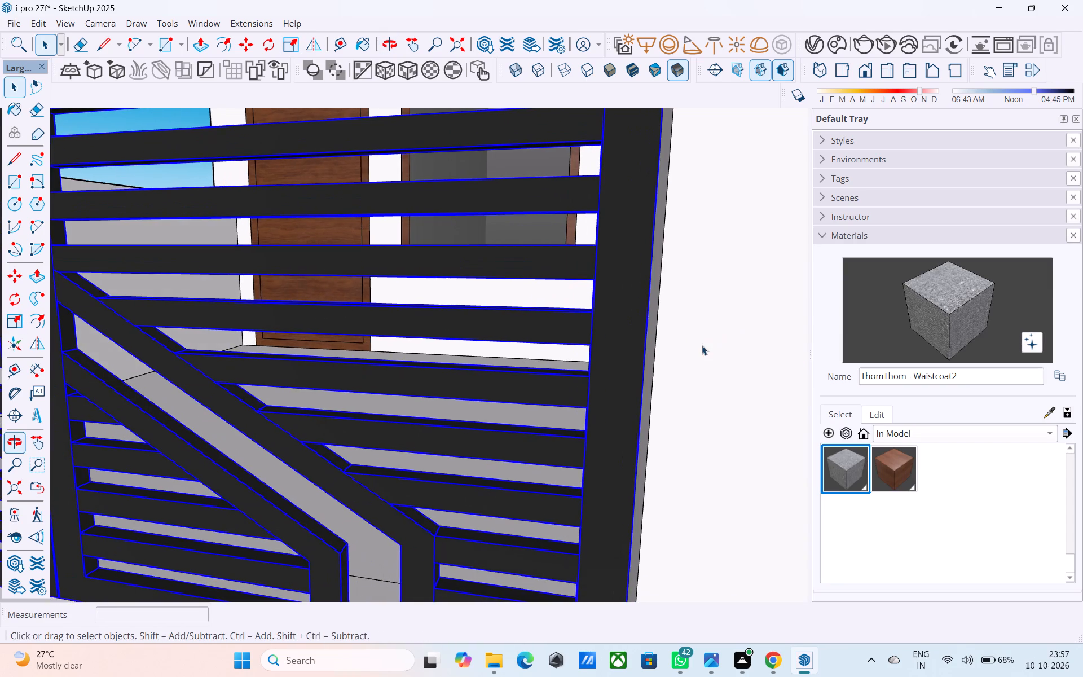
Examine the gate's fit in the wall opening and the overall house from the front corner.
scroll(702, 346, down, 12)
middle_drag(672, 381, 639, 384)
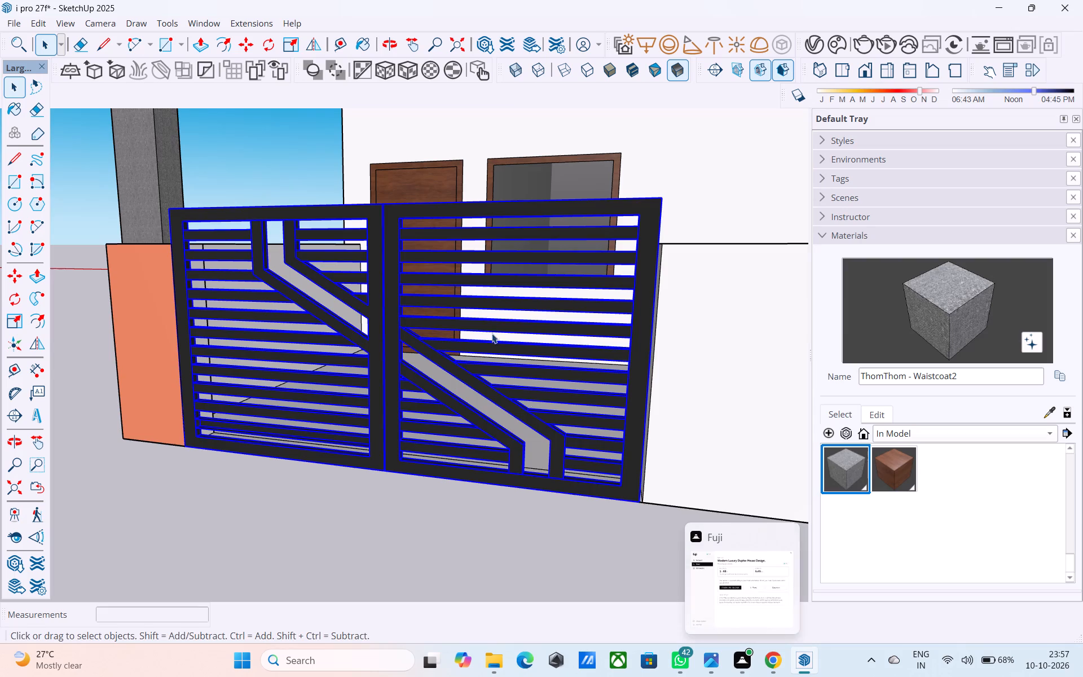
middle_drag(494, 337, 626, 355)
scroll(626, 355, down, 4)
middle_drag(626, 355, 460, 370)
key(space)
click(190, 323)
scroll(353, 342, down, 11)
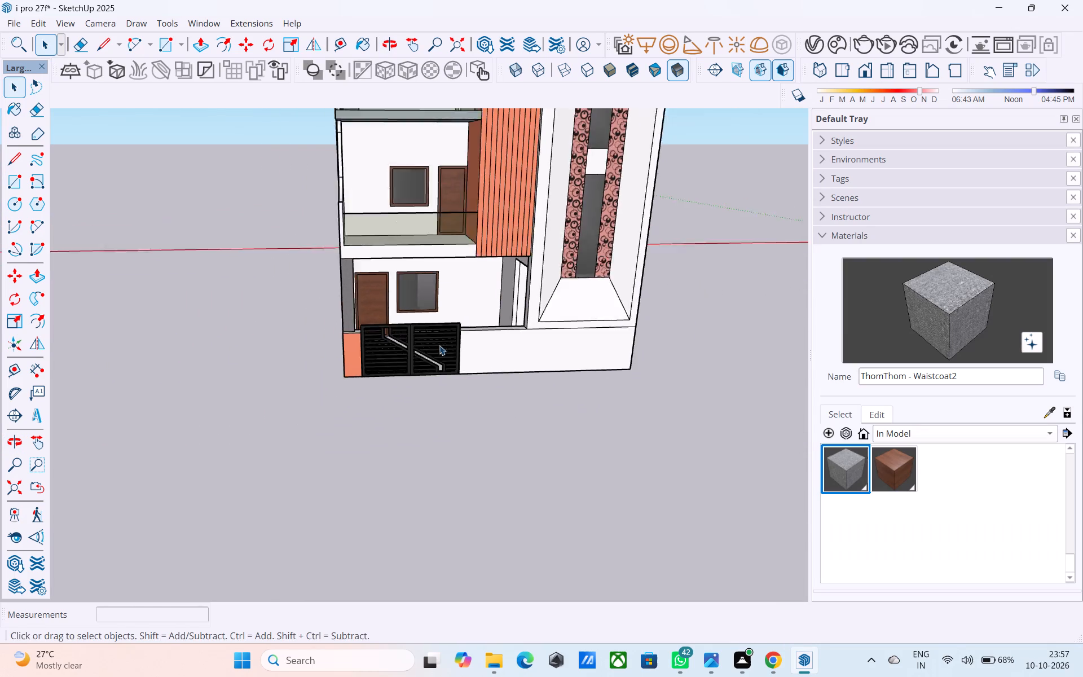
scroll(439, 345, down, 4)
middle_drag(457, 338, 606, 217)
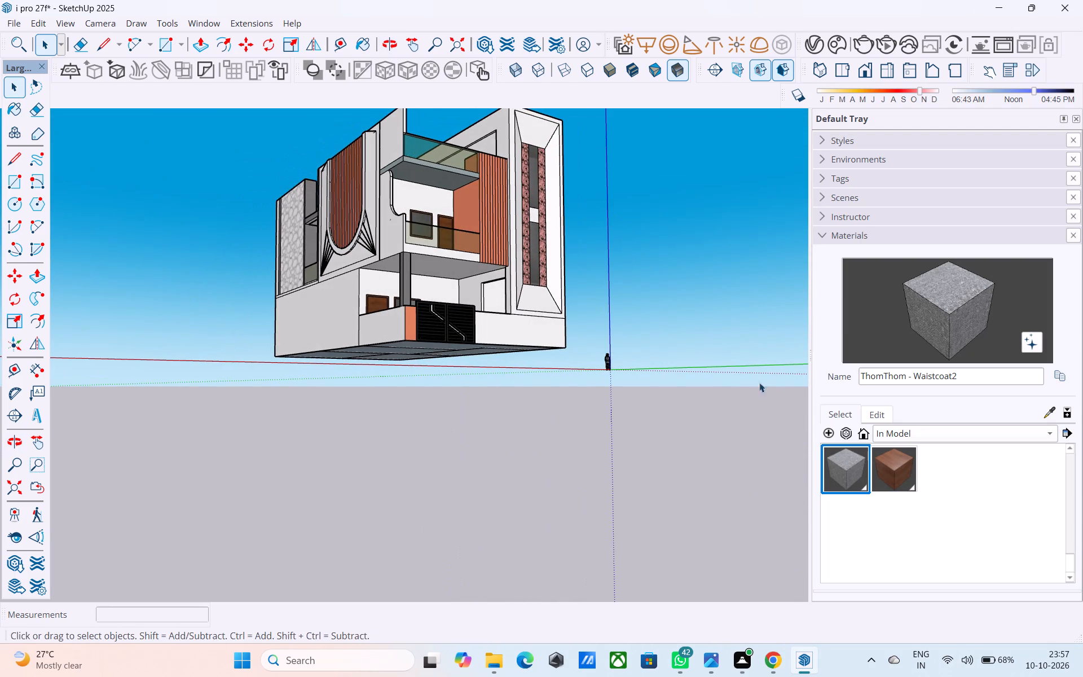
Paint the underside of the first-floor balcony slab with the Wood_Veneer_15_1K material.
click(908, 468)
shift+middle_drag(512, 392, 477, 296)
scroll(465, 293, up, 4)
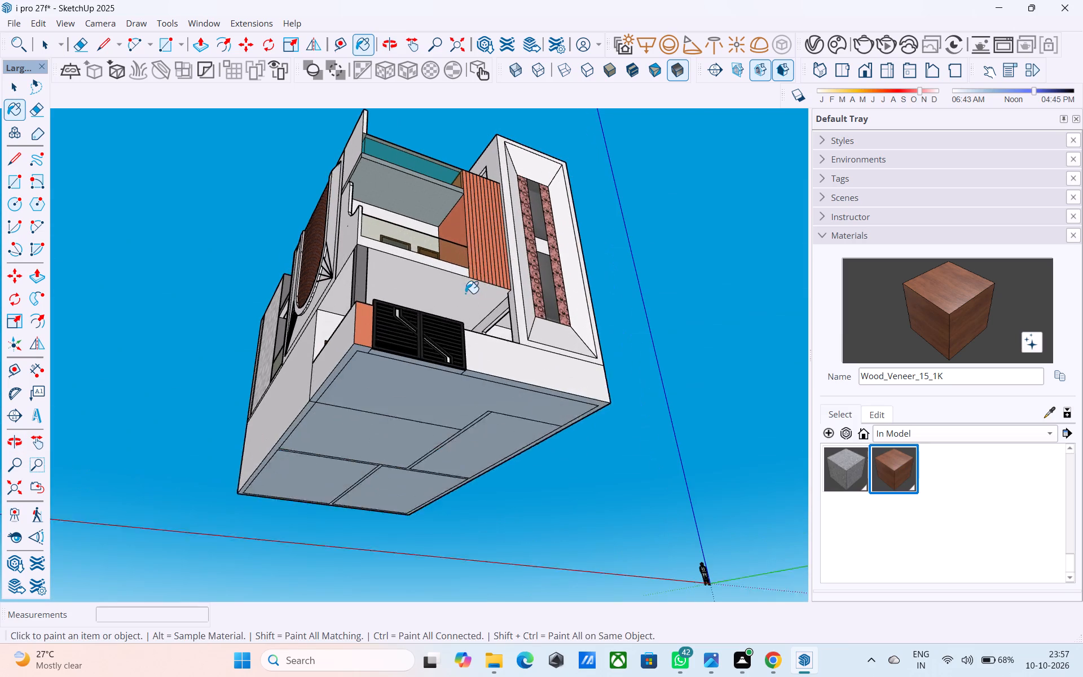
click(454, 293)
key(space)
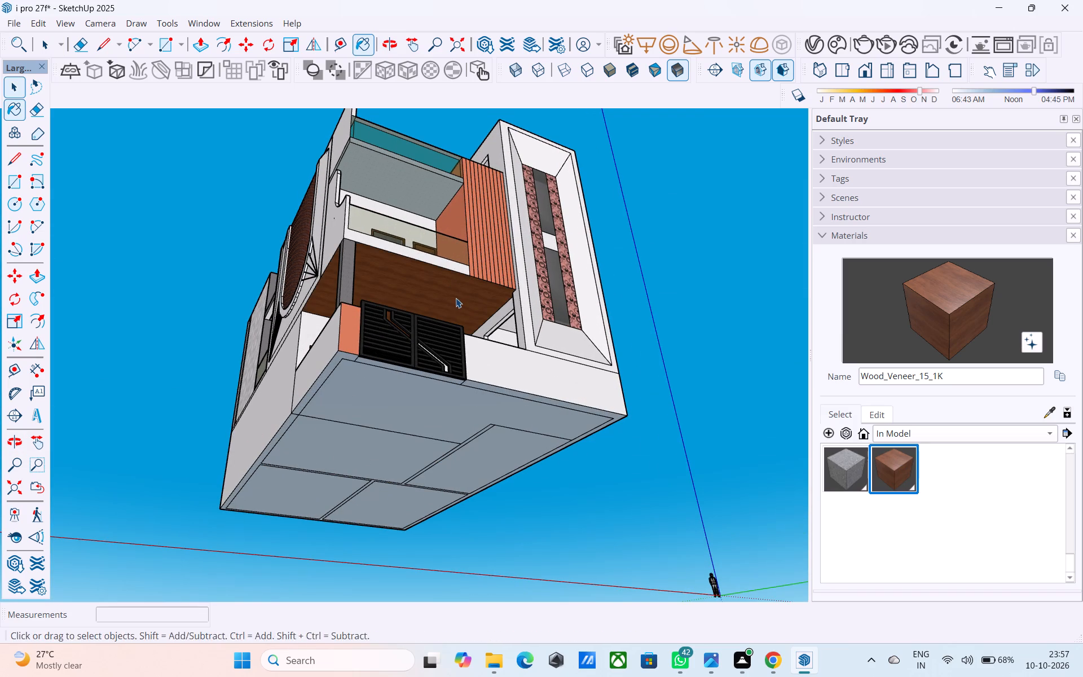
Save the model.
scroll(456, 298, down, 2)
middle_drag(456, 298, 509, 340)
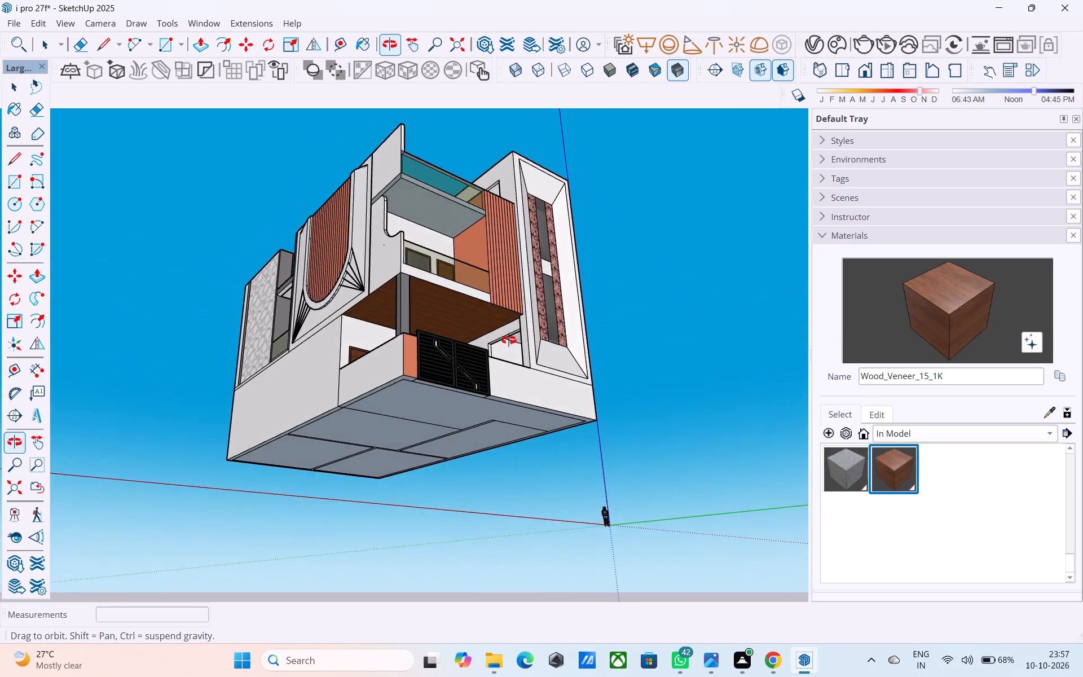
middle_drag(509, 340, 544, 427)
key(ctrl+s)
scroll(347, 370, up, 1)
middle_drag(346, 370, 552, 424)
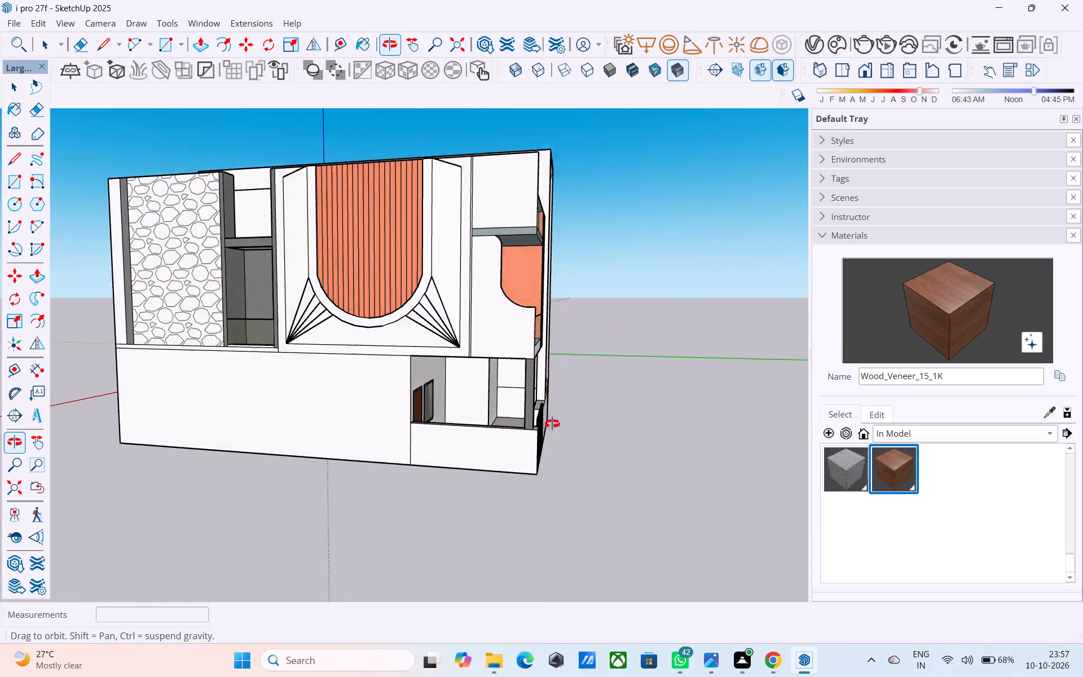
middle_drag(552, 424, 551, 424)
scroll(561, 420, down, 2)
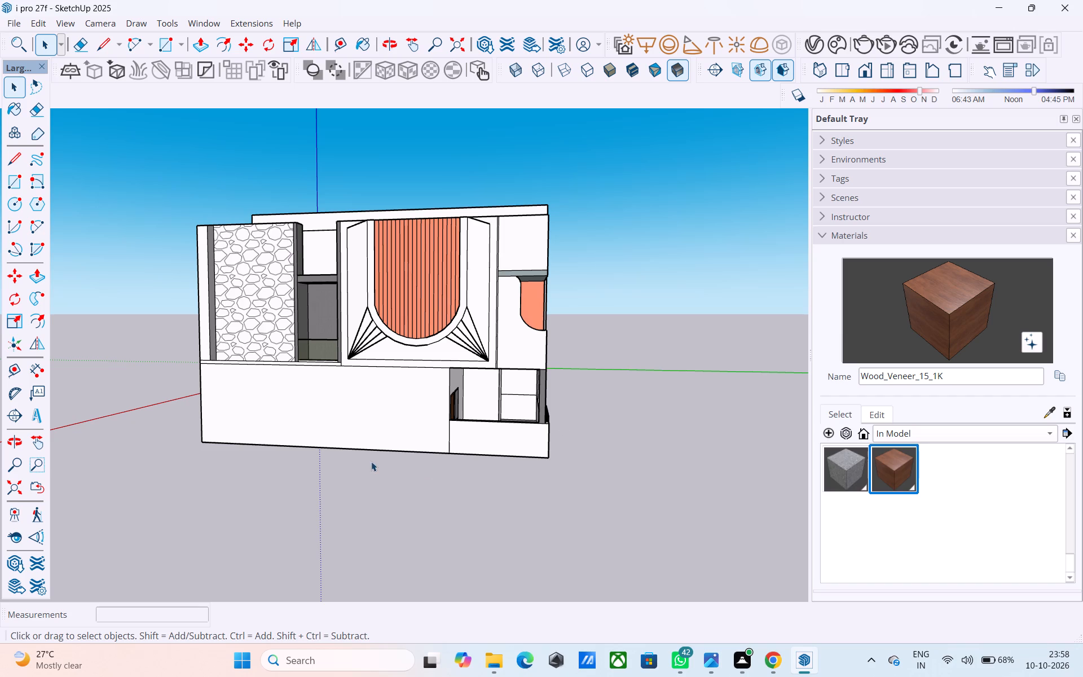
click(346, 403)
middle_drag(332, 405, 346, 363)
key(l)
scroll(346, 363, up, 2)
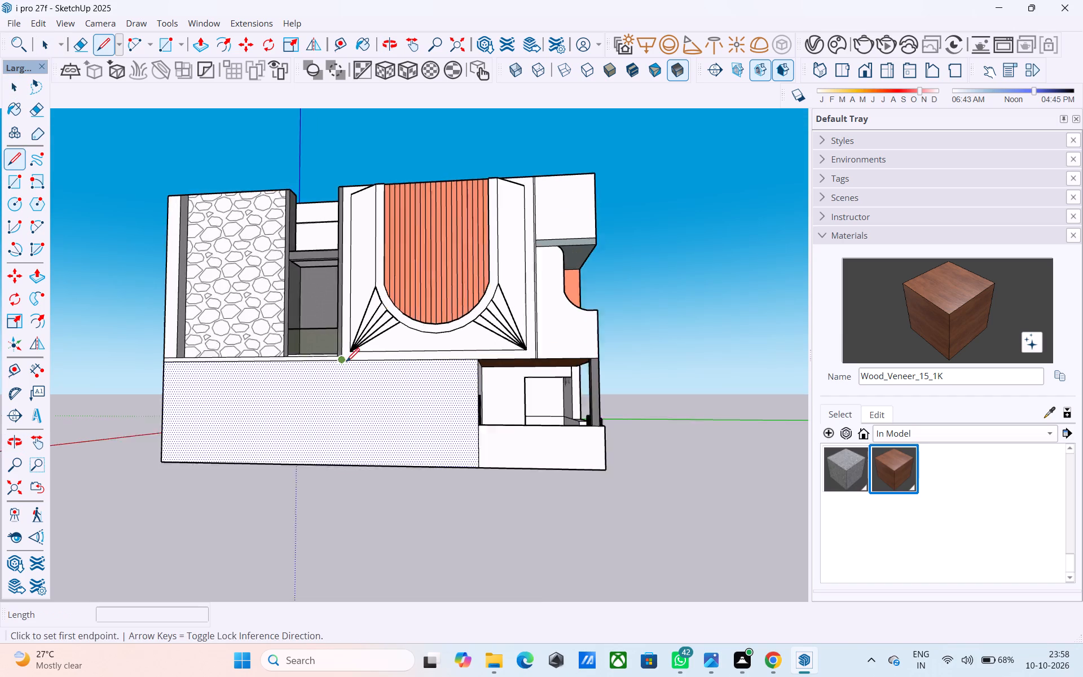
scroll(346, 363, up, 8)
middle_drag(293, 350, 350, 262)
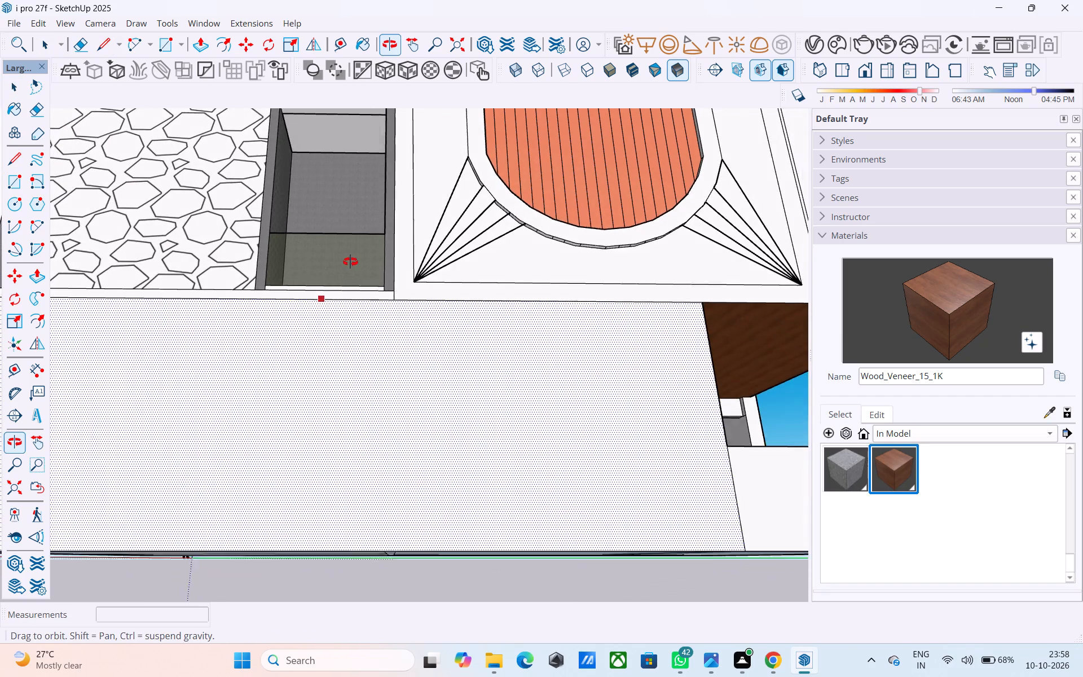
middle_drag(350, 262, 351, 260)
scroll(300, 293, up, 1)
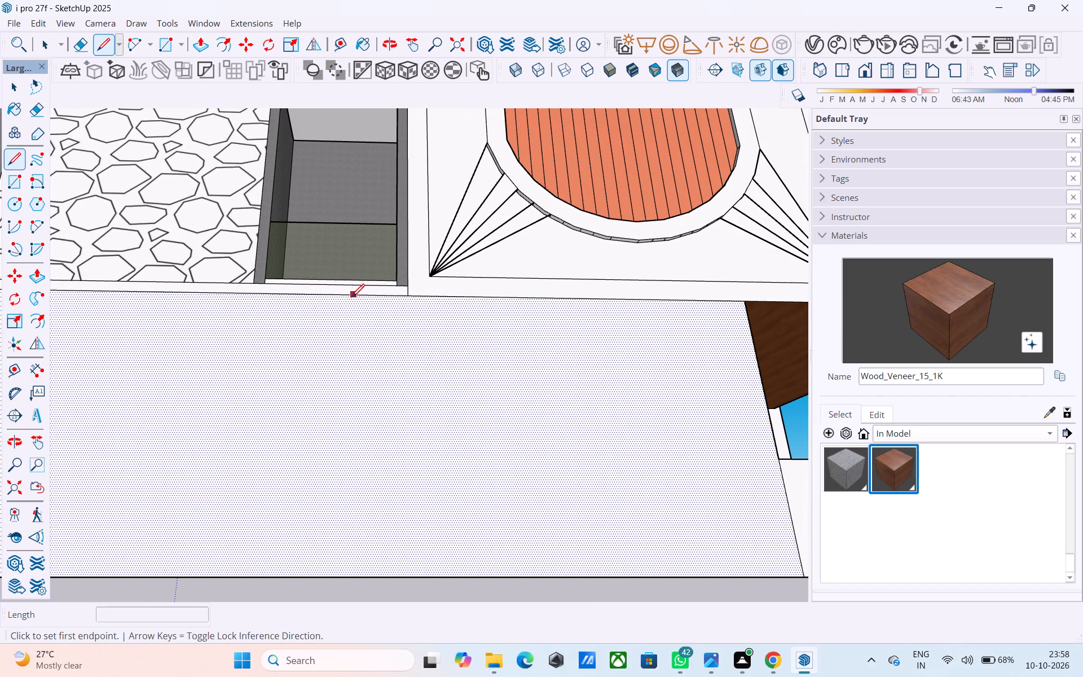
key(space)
Examine the house from the side wall around to the front elevation and the roof terrace.
scroll(304, 342, down, 4)
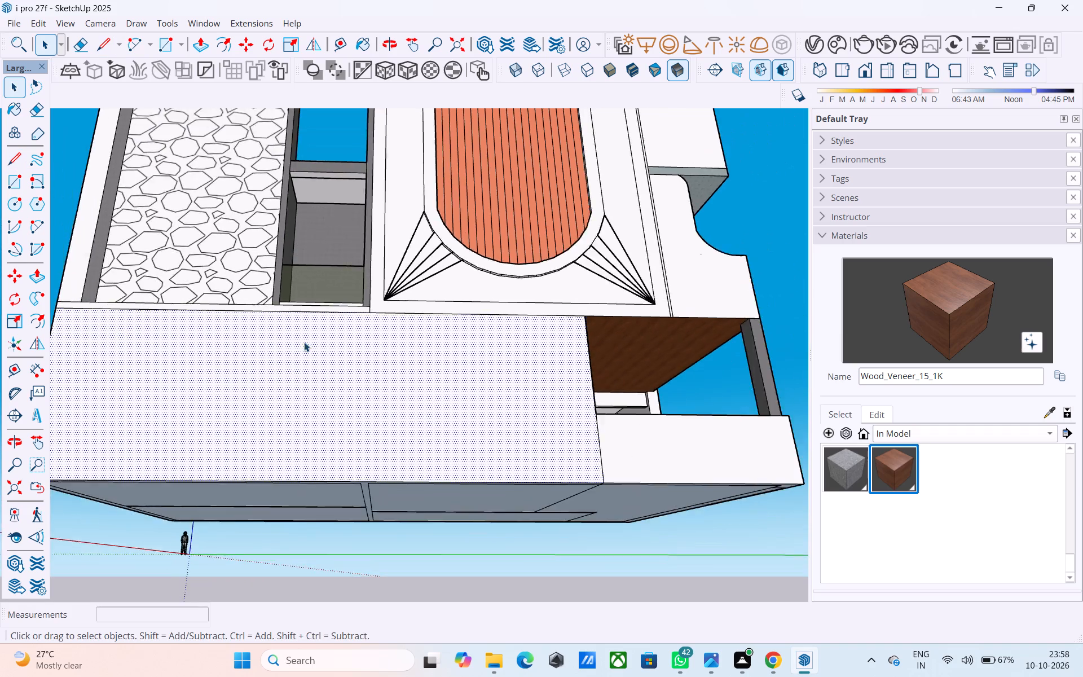
scroll(304, 342, down, 9)
middle_drag(327, 390, 244, 502)
click(679, 402)
middle_drag(597, 377, 377, 388)
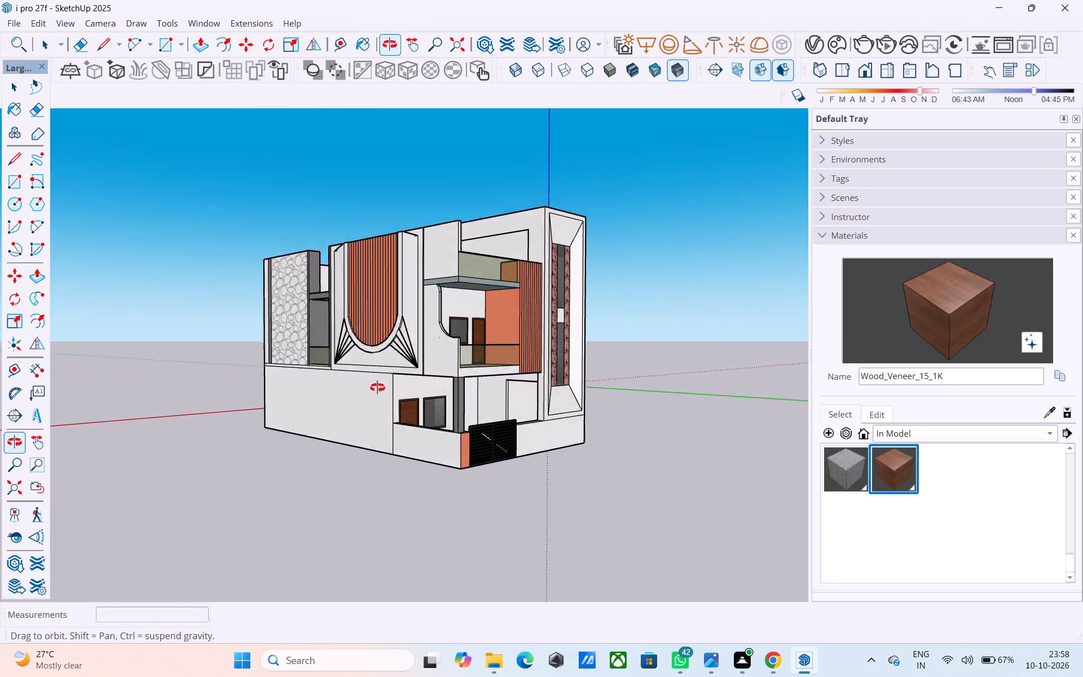
middle_drag(377, 388, 318, 391)
middle_drag(477, 349, 228, 463)
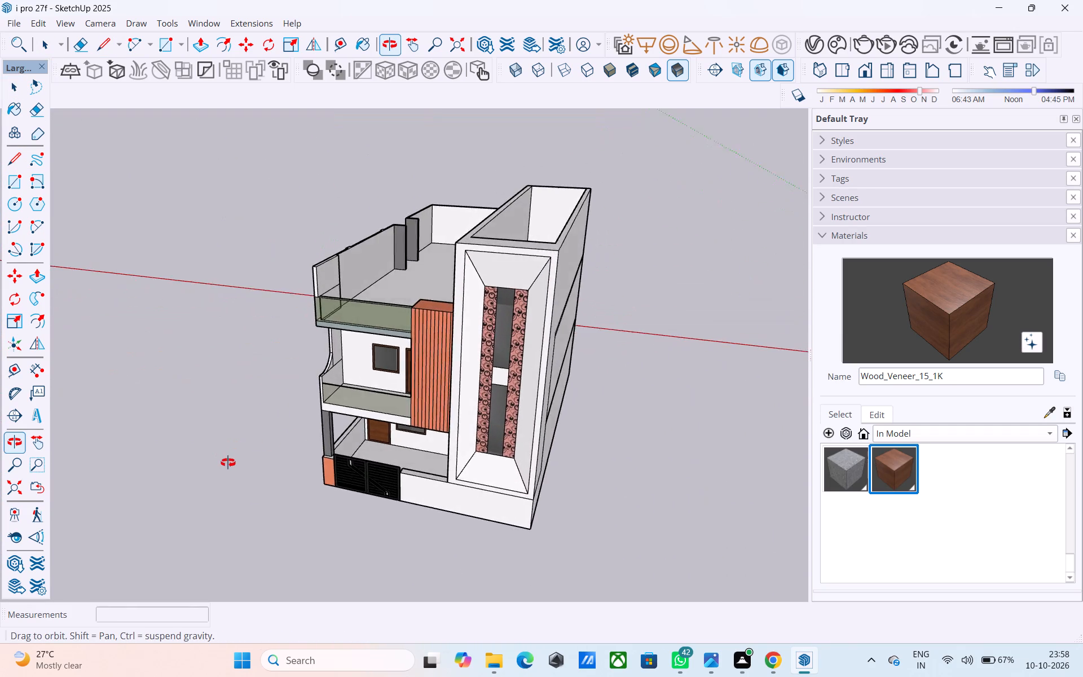
middle_drag(228, 463, 378, 345)
middle_drag(386, 336, 390, 385)
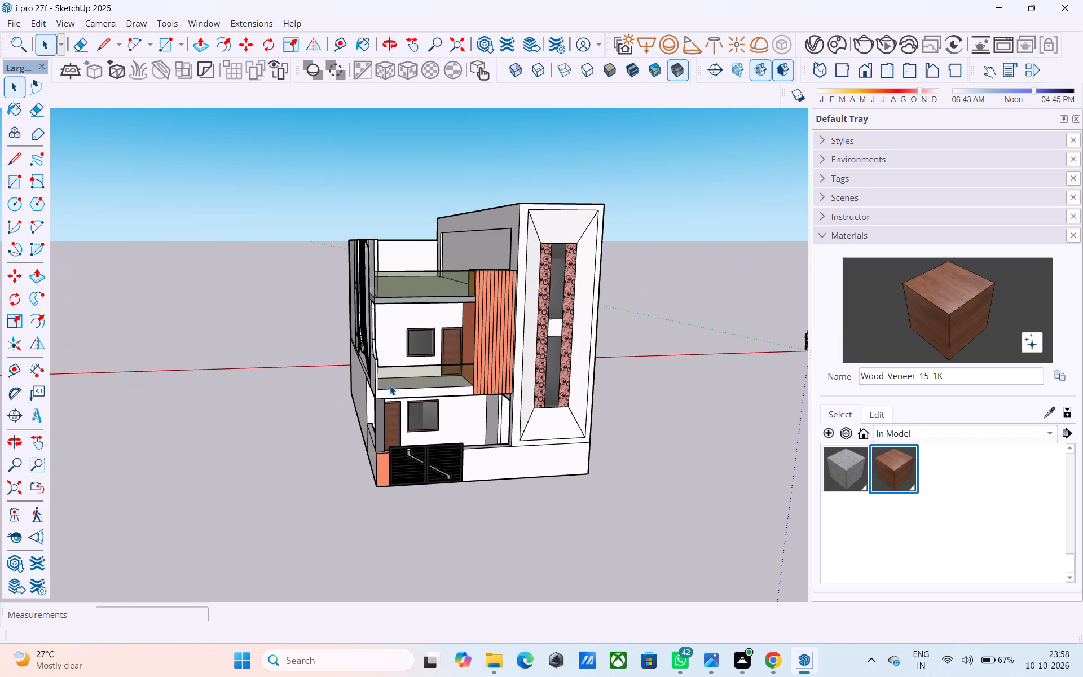
Save the model.
key(ctrl+s)
Examine the finished facade from both front corners, including the gate, balconies and tall window tower.
middle_drag(390, 385, 328, 365)
middle_drag(443, 394, 312, 401)
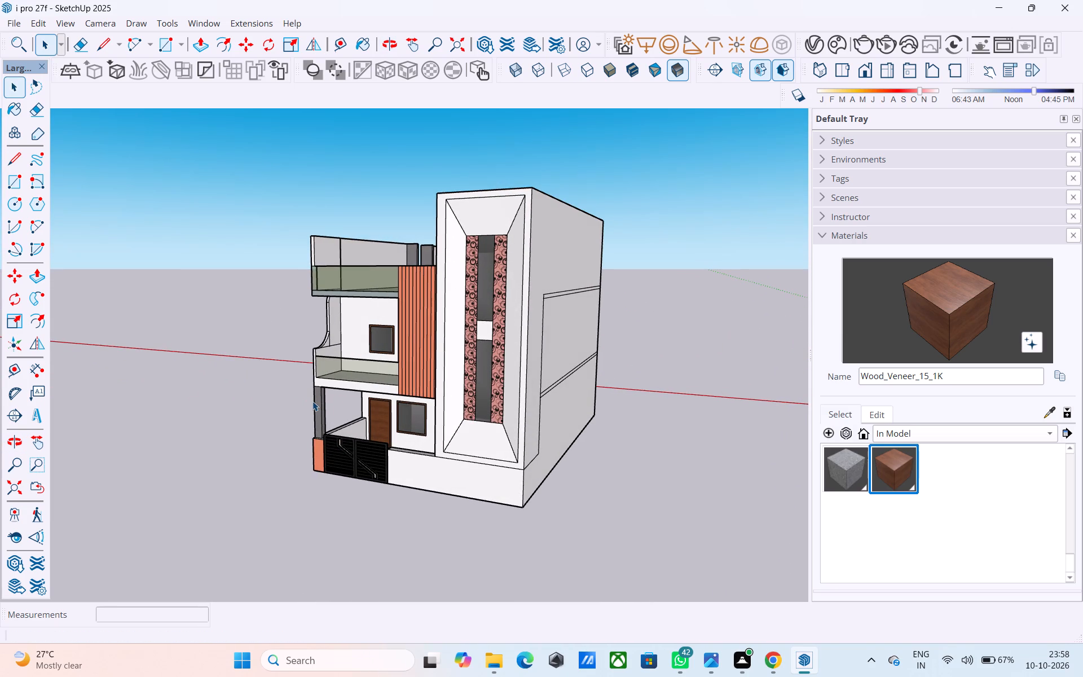
middle_drag(357, 396, 693, 392)
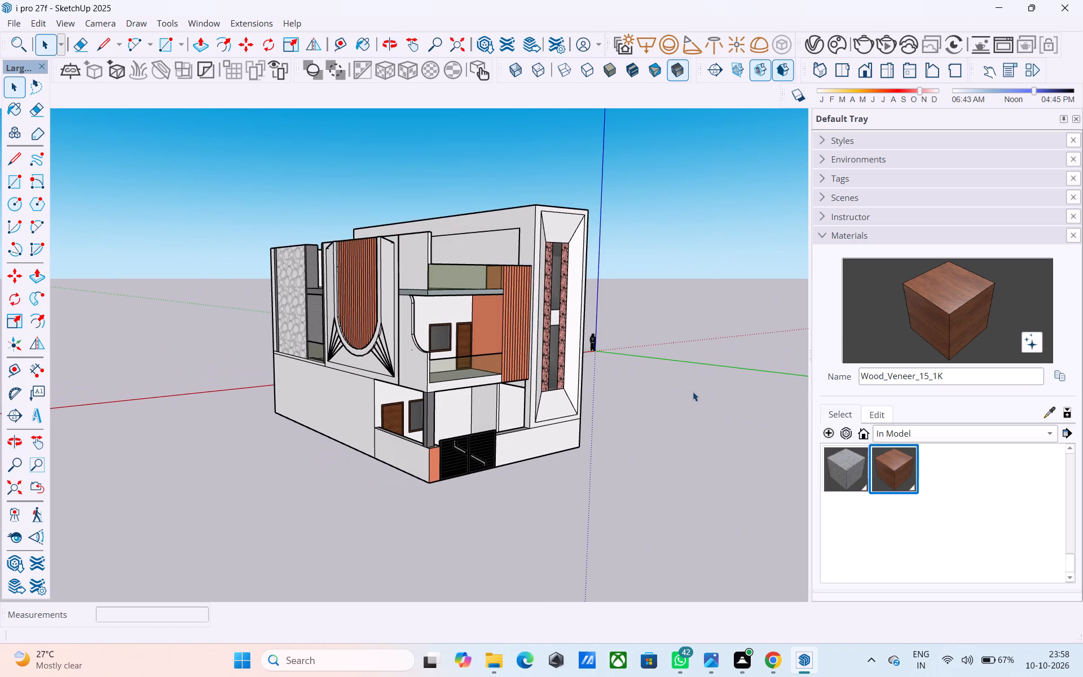
middle_drag(600, 395, 556, 403)
scroll(470, 367, up, 4)
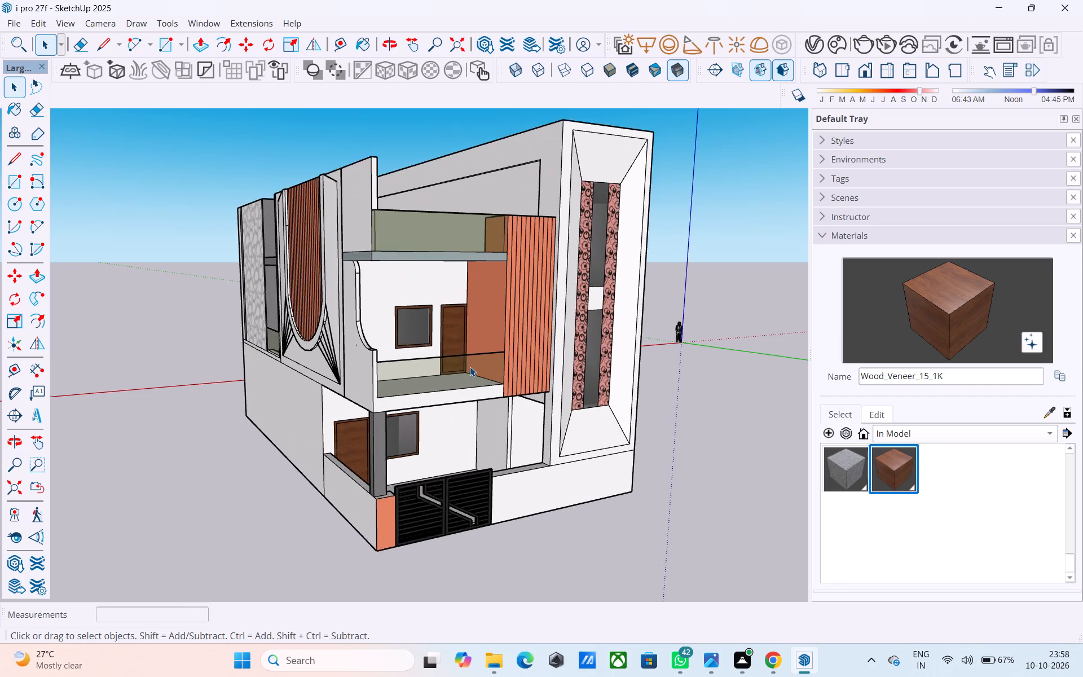
scroll(470, 367, up, 1)
Save the model again after the facade review.
key(ctrl+s)
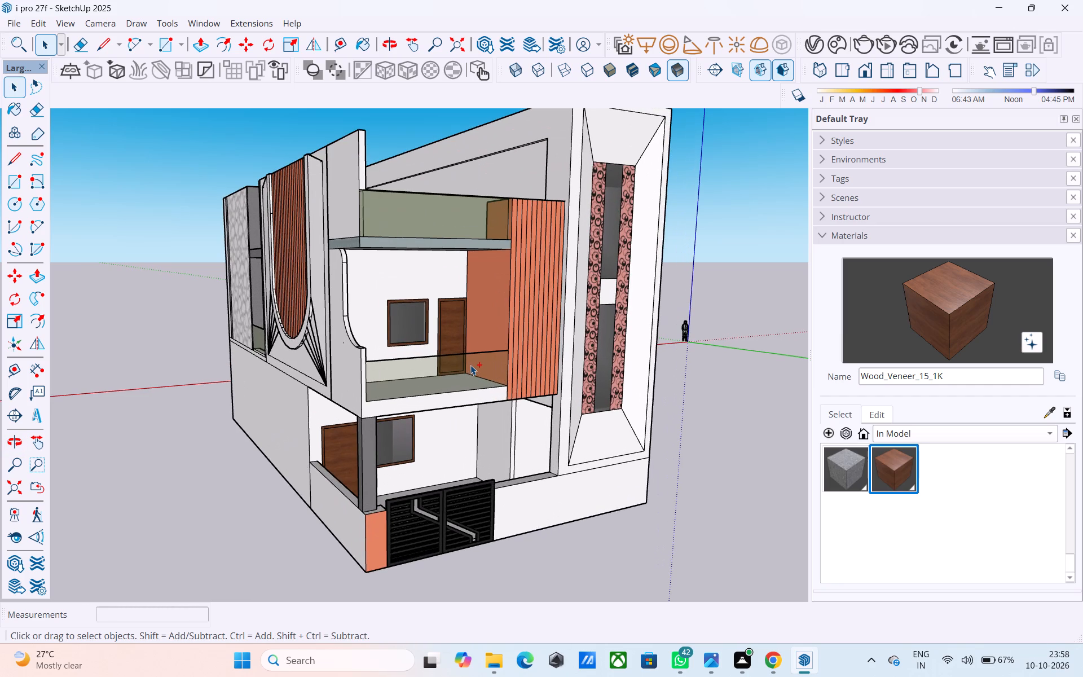
Examine the ground-floor porch wall and its recessed opening beneath the balcony, and the front elevation.
middle_drag(499, 441, 516, 394)
scroll(516, 394, up, 7)
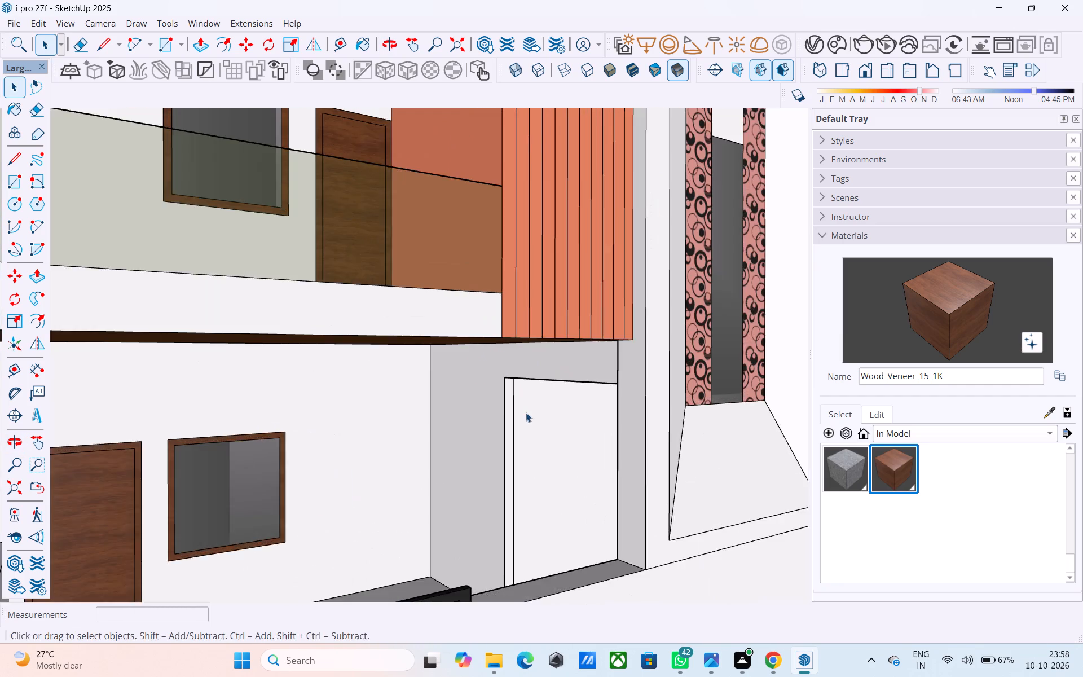
scroll(526, 412, up, 1)
middle_drag(521, 419, 478, 398)
click(491, 431)
middle_drag(491, 431, 615, 472)
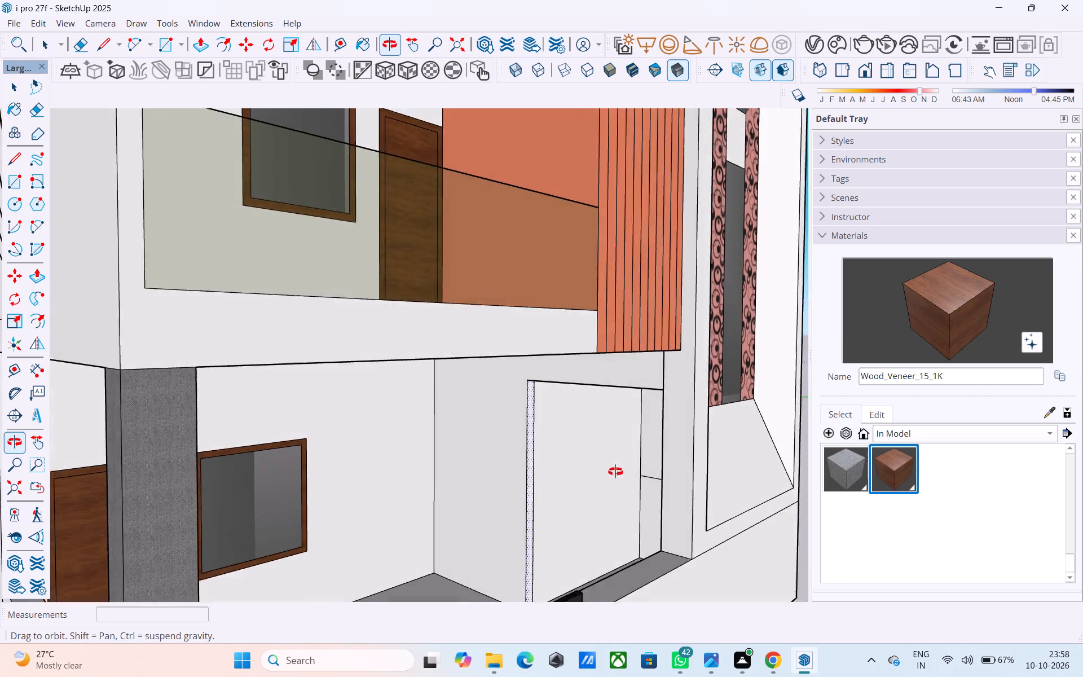
middle_drag(615, 472, 585, 456)
scroll(548, 459, down, 4)
key(space)
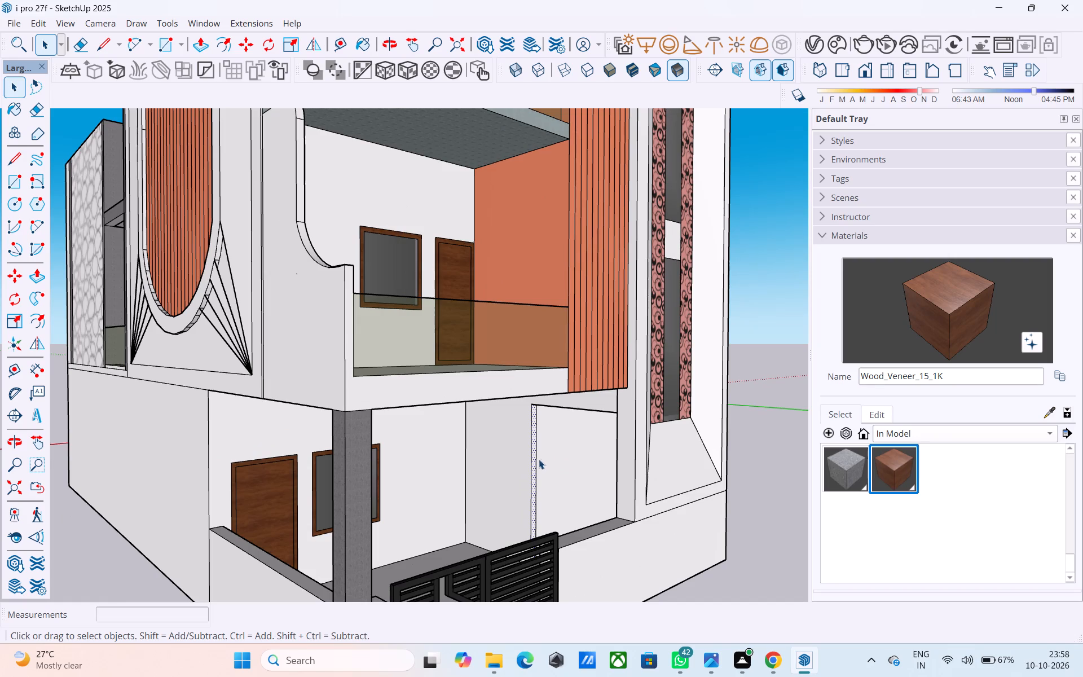
scroll(532, 464, down, 5)
click(729, 406)
middle_drag(570, 427, 387, 463)
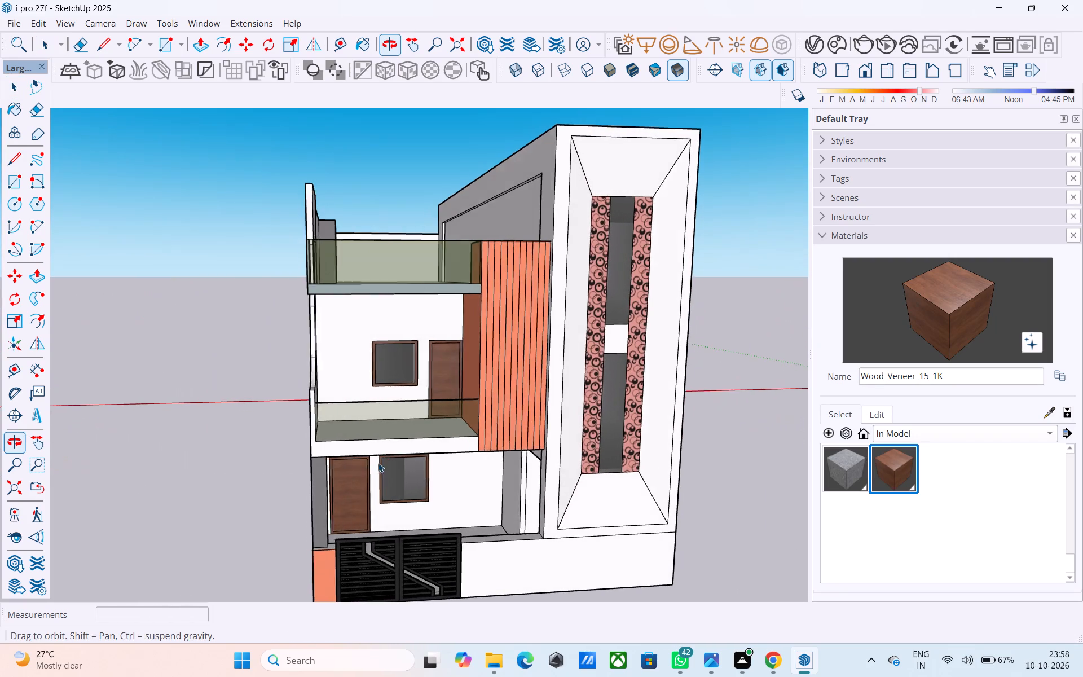
Save the model with the front elevation in view.
key(ctrl+s)
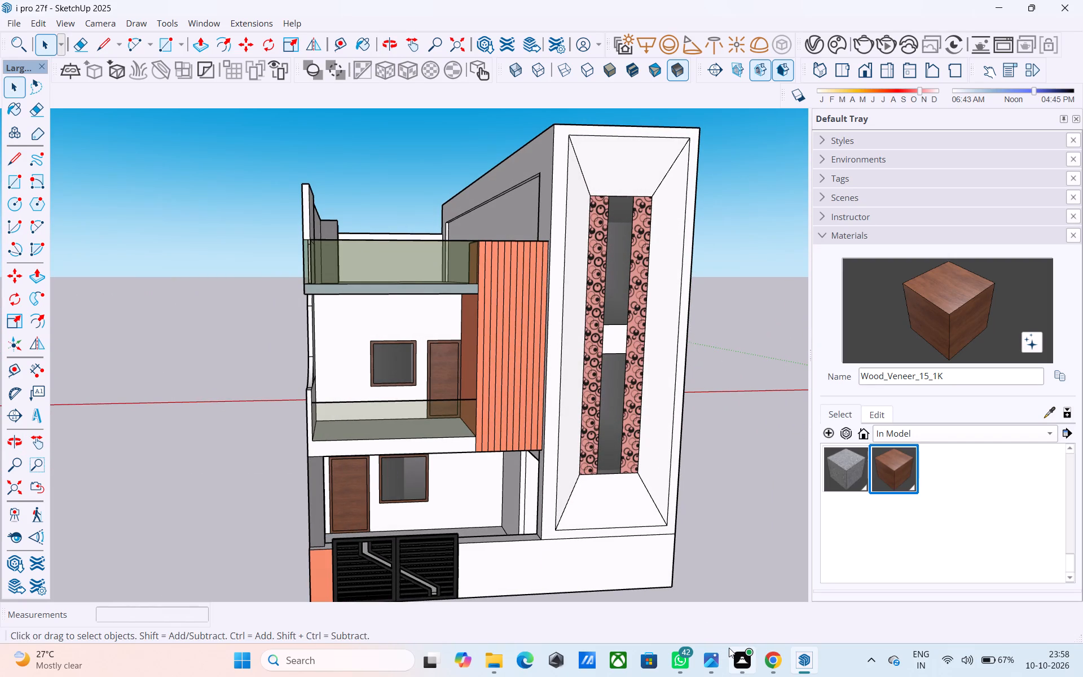